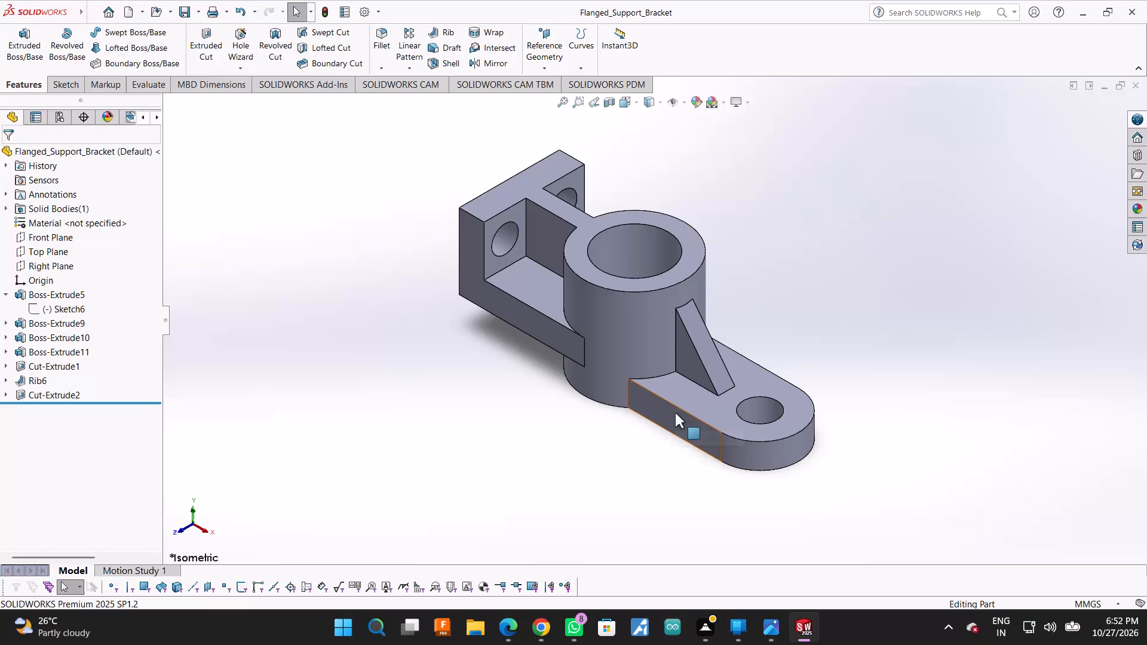
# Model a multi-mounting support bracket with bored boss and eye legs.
# Create a new part document.
pyautogui.hotkey('ctrl', 'n')
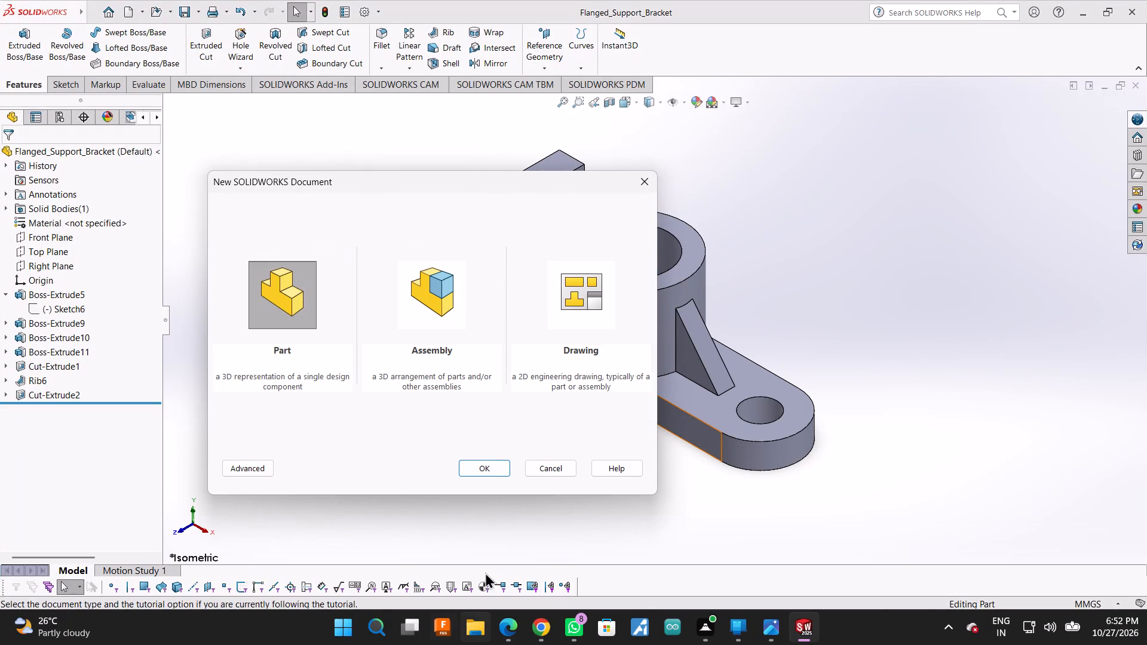
pyautogui.click(495, 466)
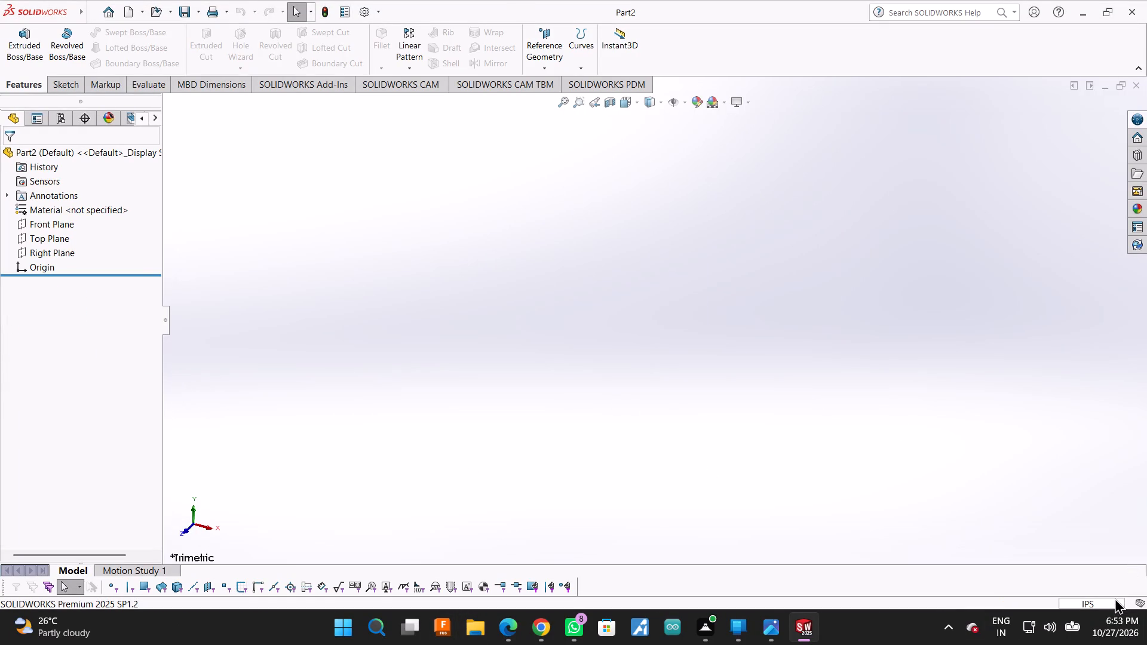
# Set the new part's unit system to MMGS and collapse the Marketplace pane.
pyautogui.click(1114, 598)
pyautogui.click(1084, 542)
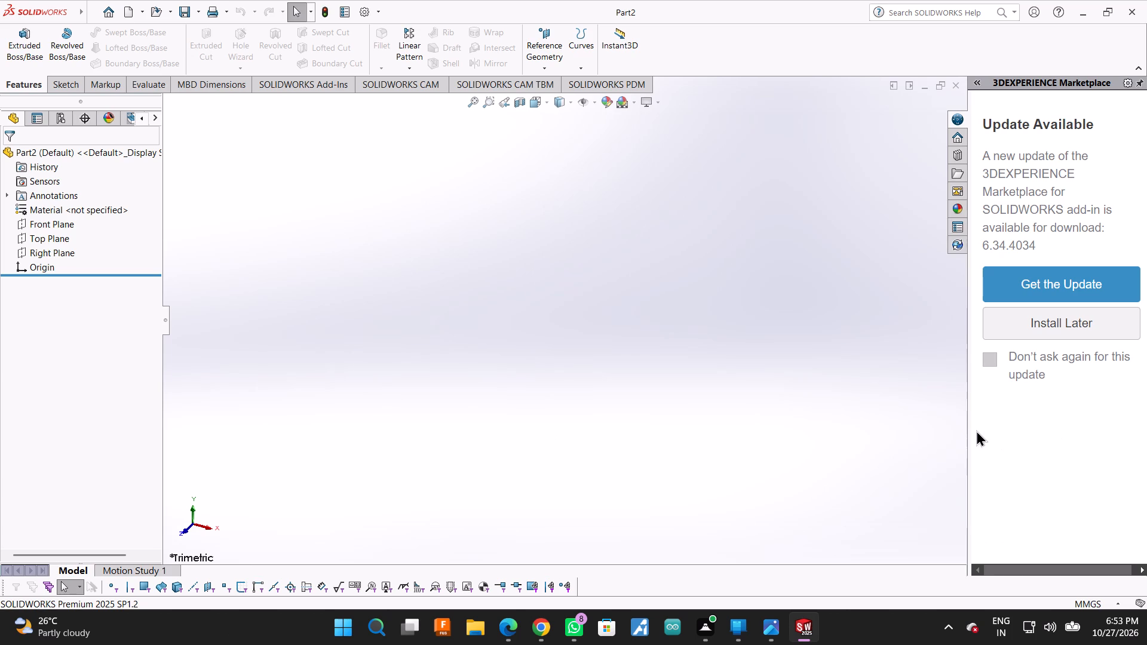
pyautogui.moveTo(968, 431); pyautogui.dragTo(1146, 385)
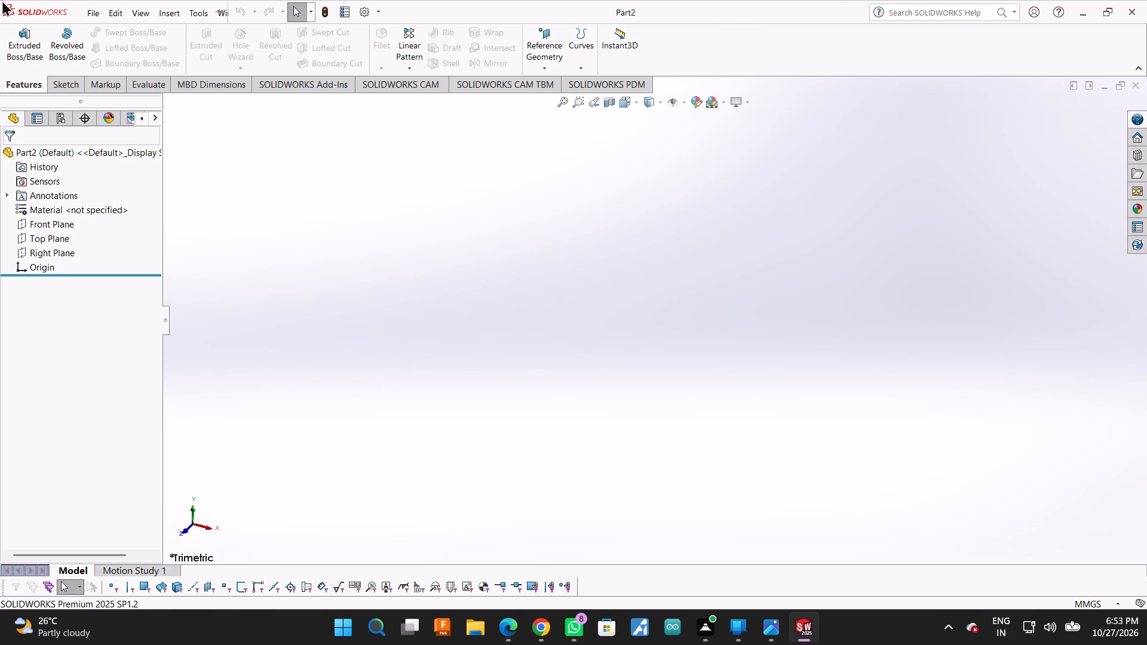
# Start a new sketch on the Front Plane with the Line tool.
pyautogui.click(58, 84)
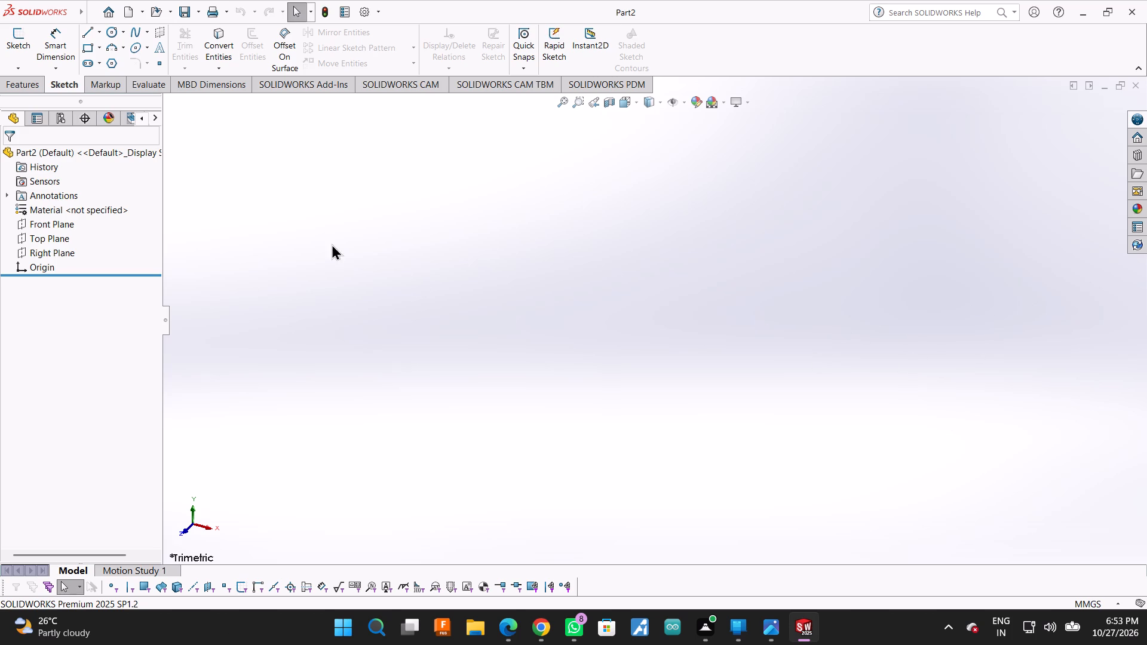
pyautogui.click(88, 28)
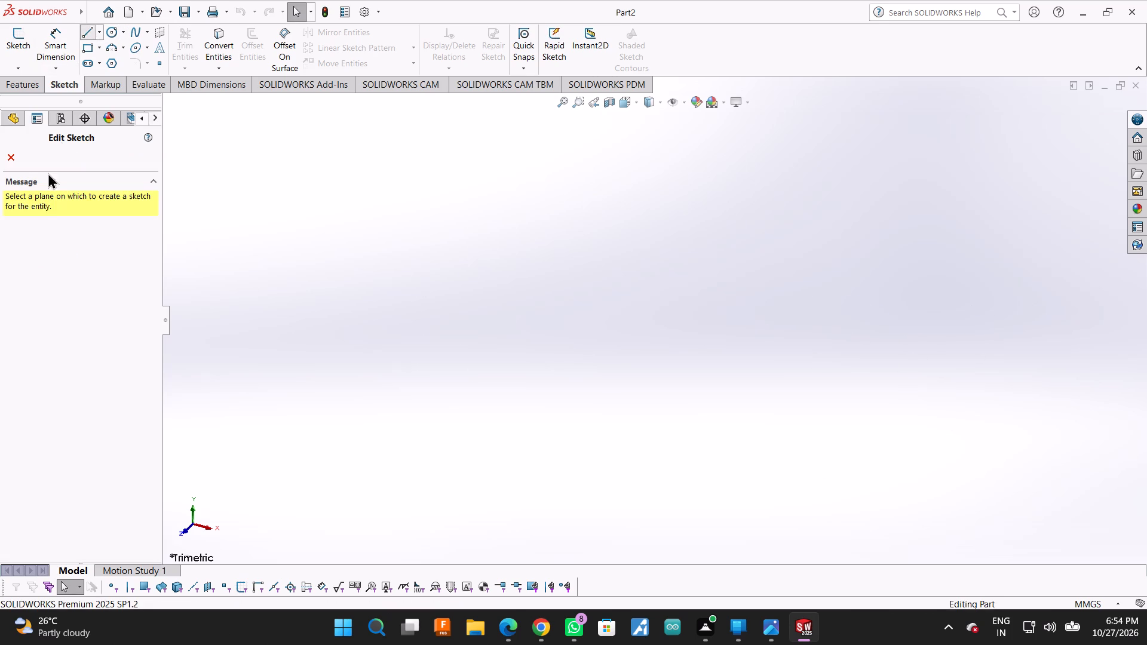
pyautogui.click(206, 105)
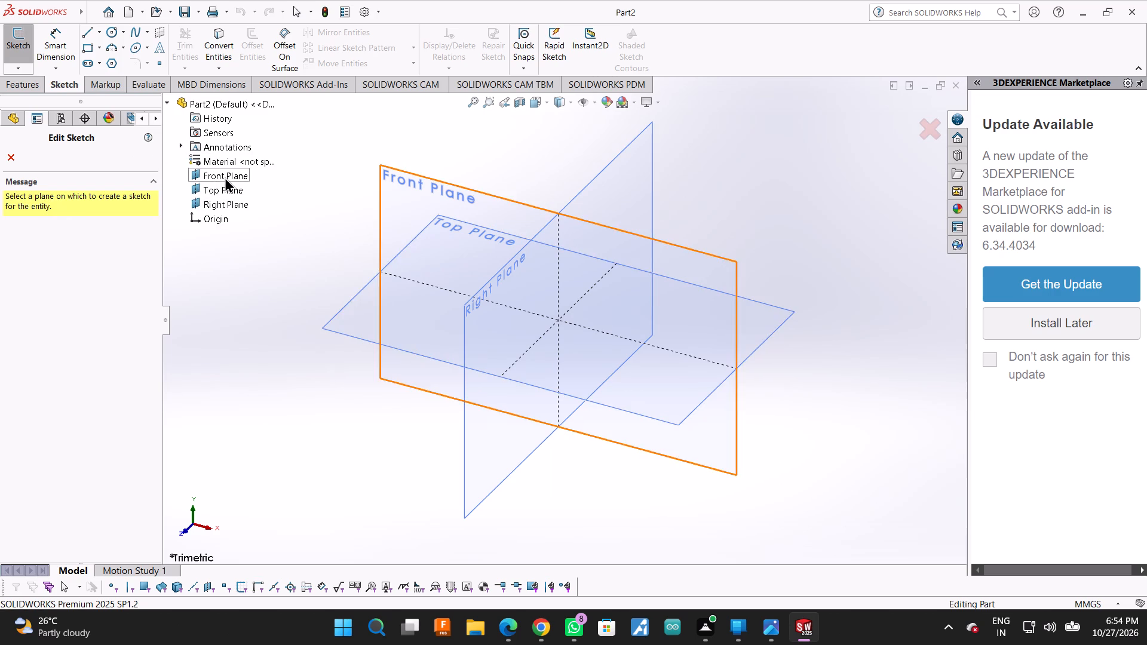
pyautogui.click(225, 176)
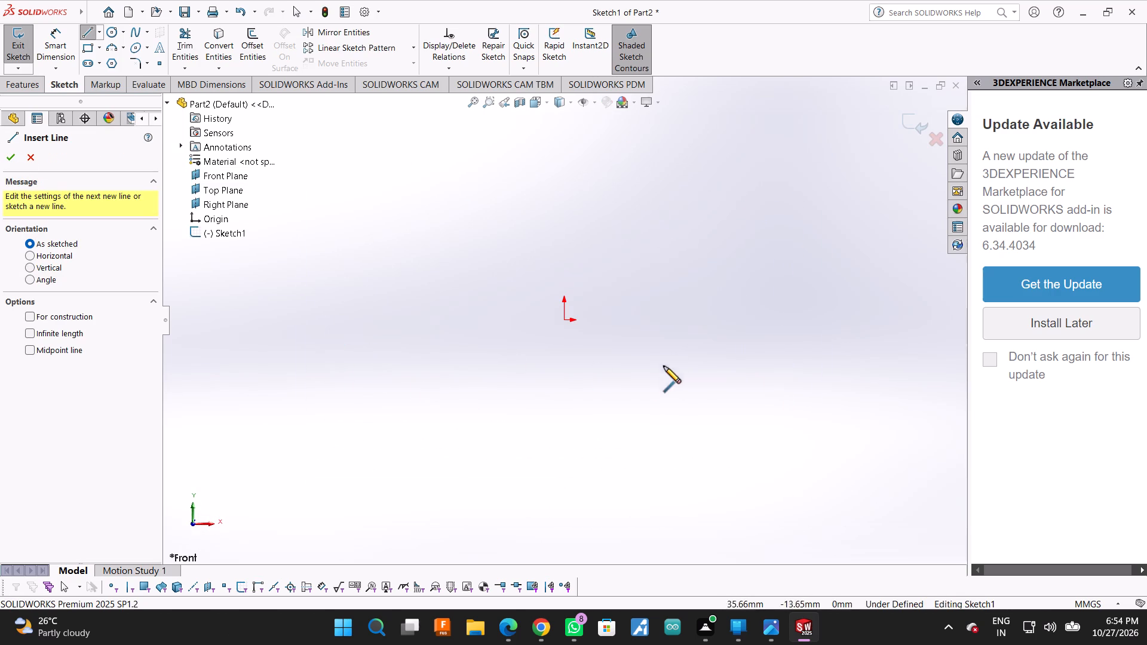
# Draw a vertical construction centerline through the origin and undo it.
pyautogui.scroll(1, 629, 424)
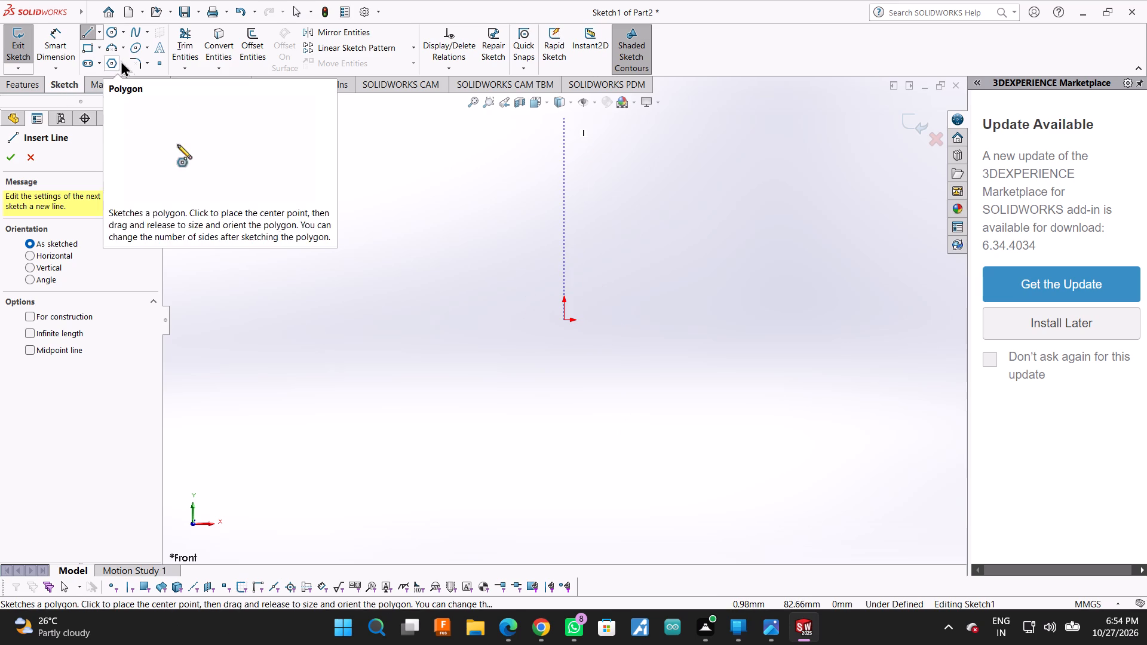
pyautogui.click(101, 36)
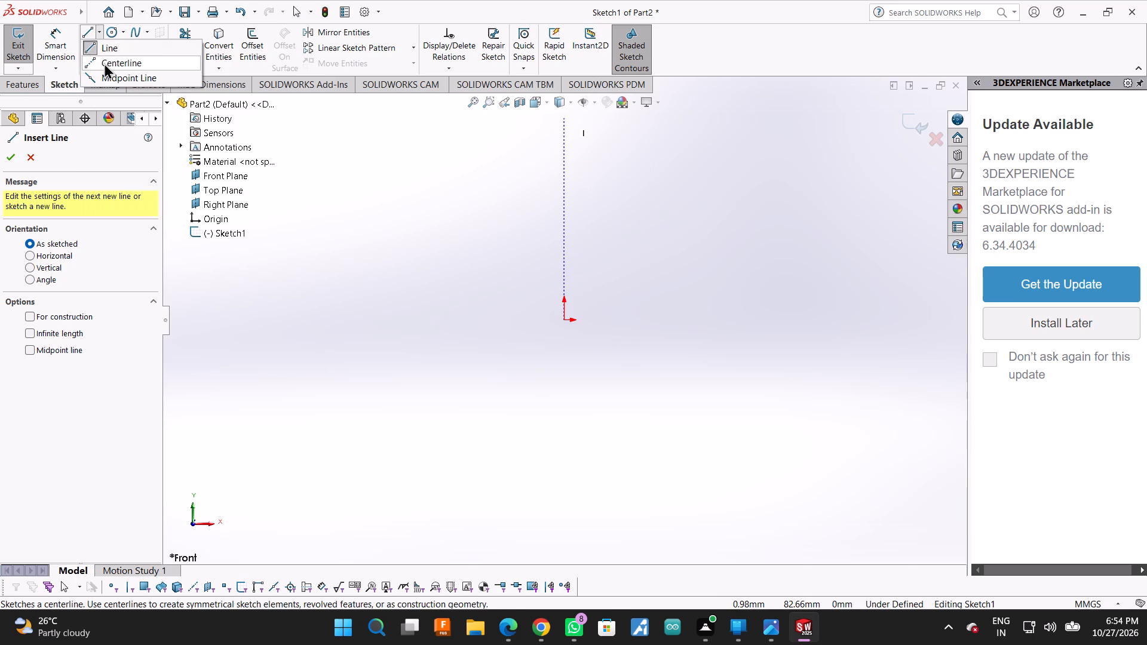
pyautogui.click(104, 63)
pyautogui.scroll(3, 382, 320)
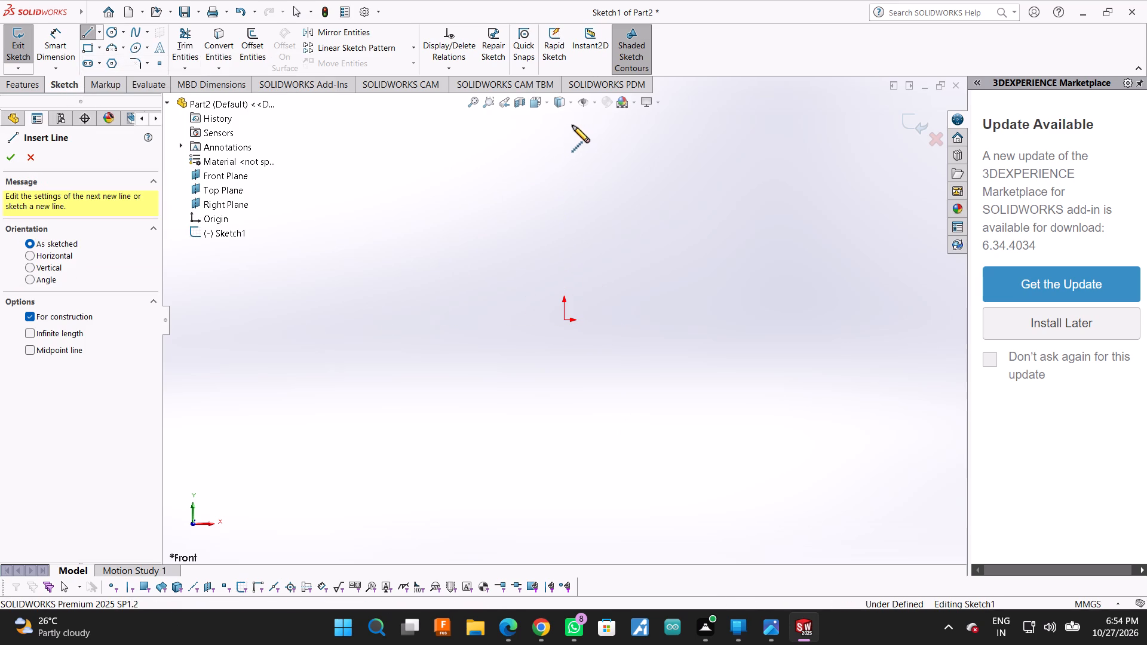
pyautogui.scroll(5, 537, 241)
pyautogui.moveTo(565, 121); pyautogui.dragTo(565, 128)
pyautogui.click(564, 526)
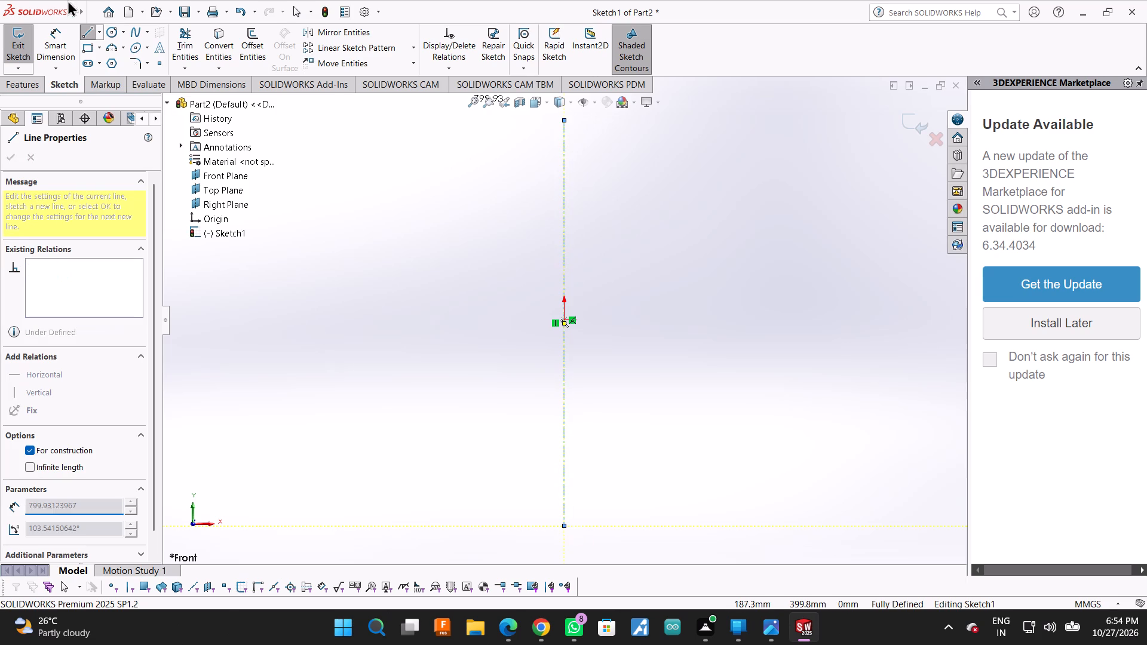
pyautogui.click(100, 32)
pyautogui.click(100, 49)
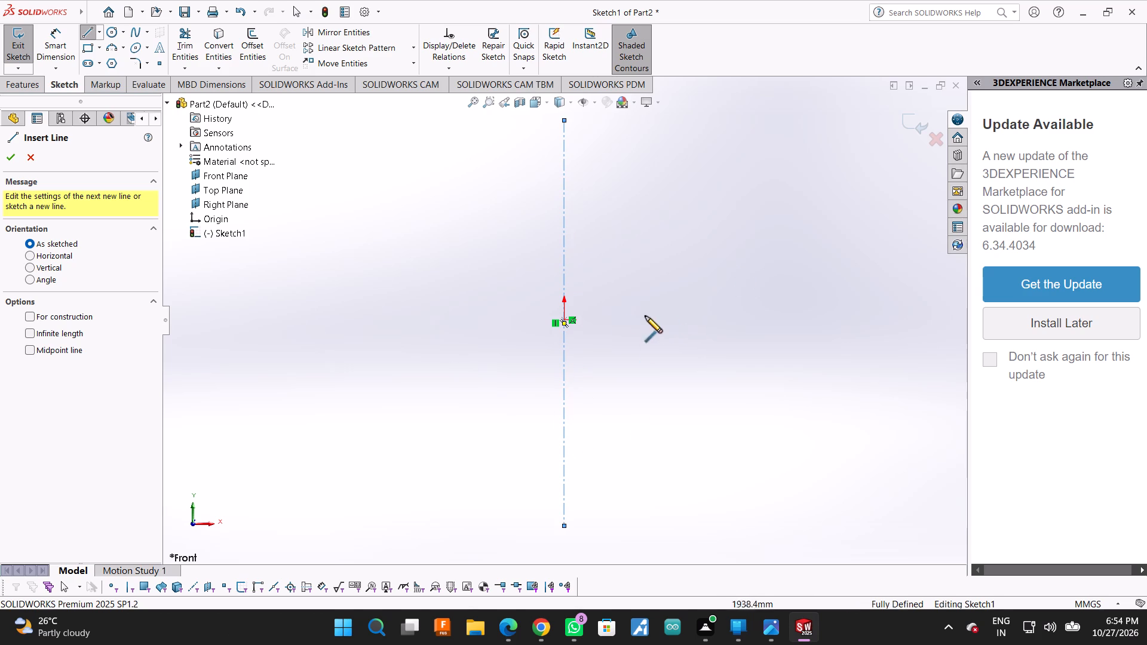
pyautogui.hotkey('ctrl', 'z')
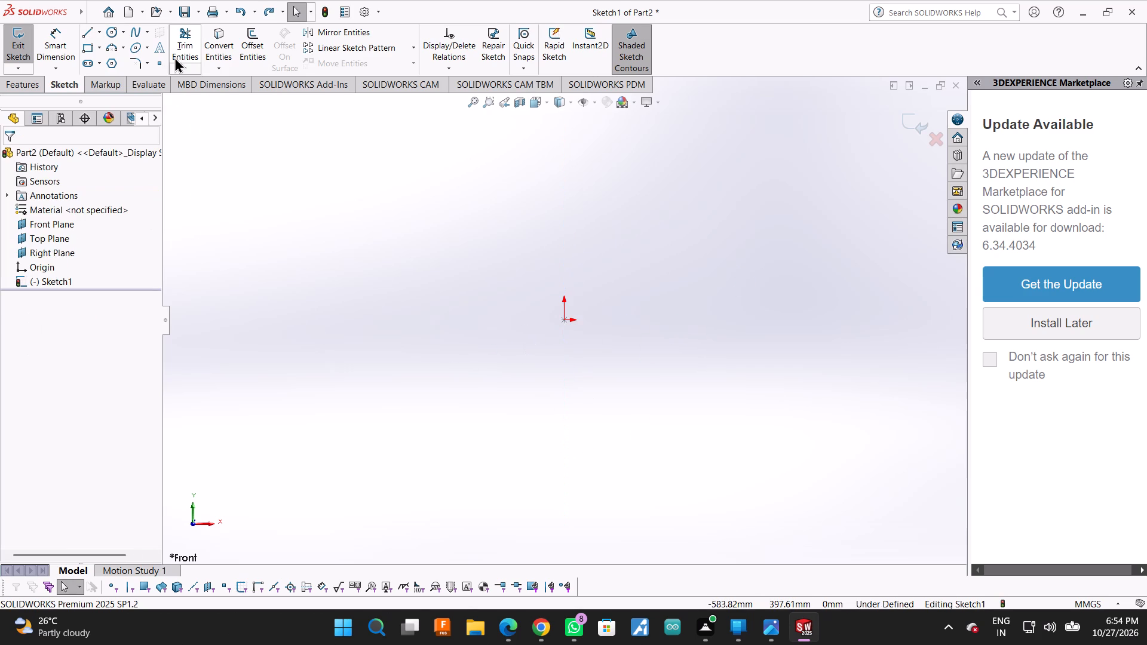
# Sketch a horizontal midpoint line centred on the origin, about 453 mm long.
pyautogui.click(91, 28)
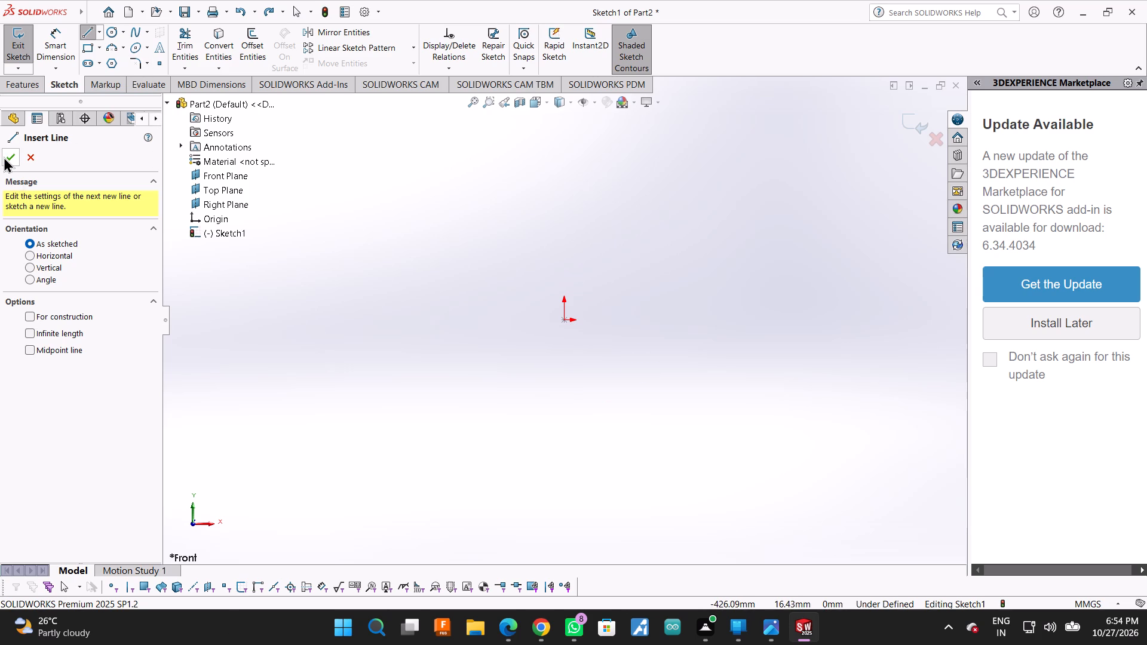
pyautogui.click(100, 34)
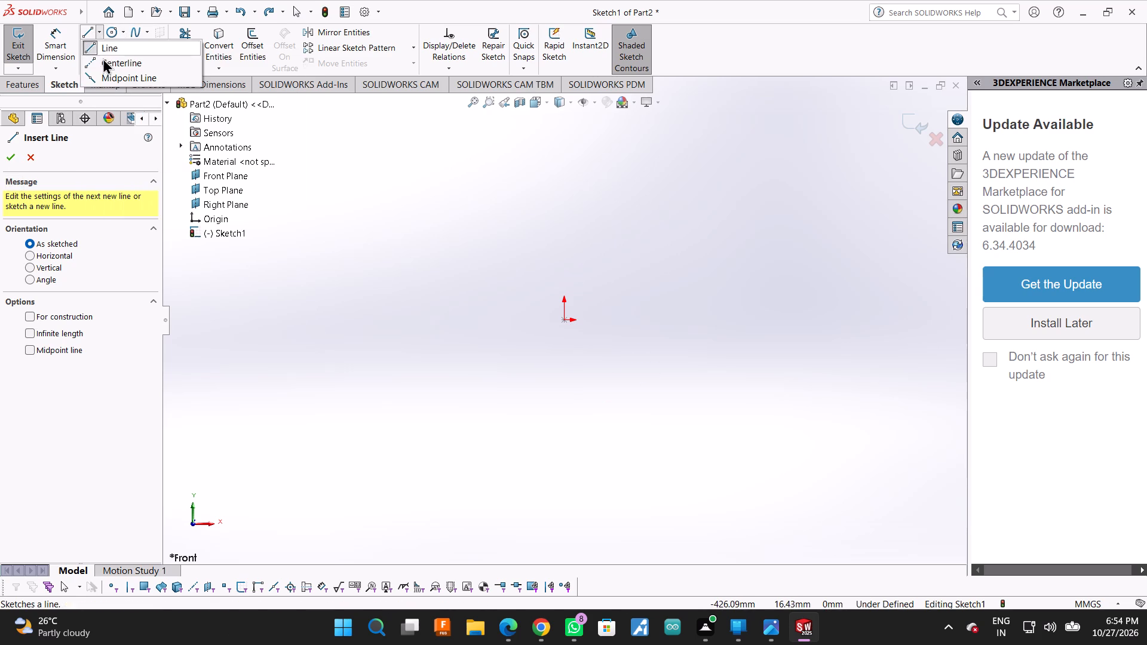
pyautogui.click(104, 77)
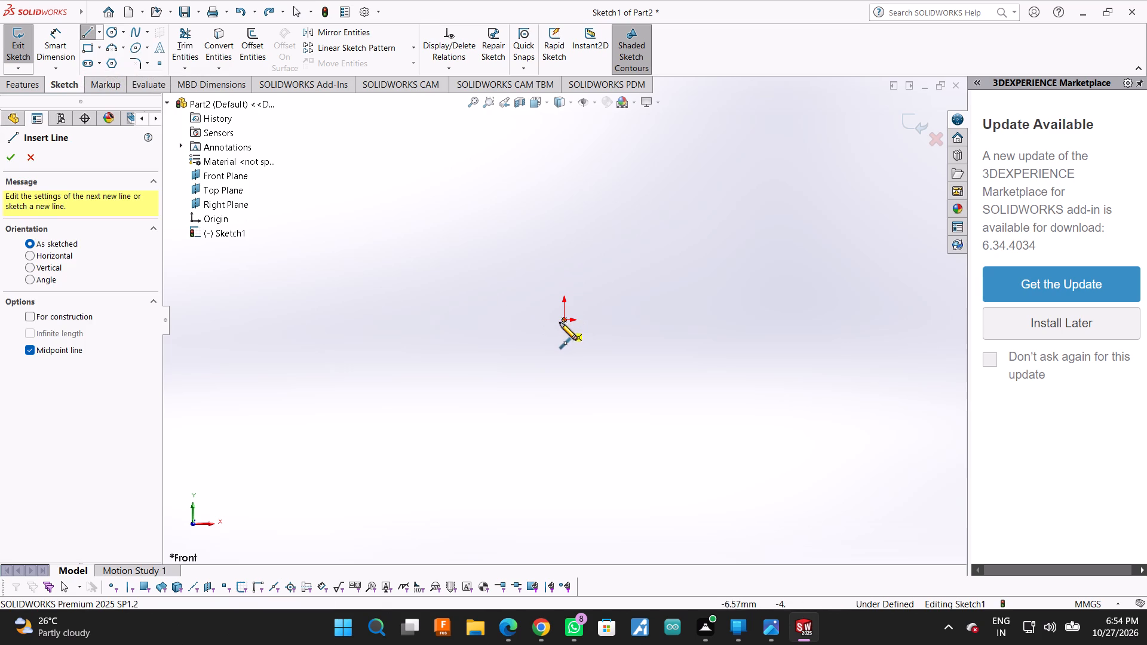
pyautogui.click(563, 321)
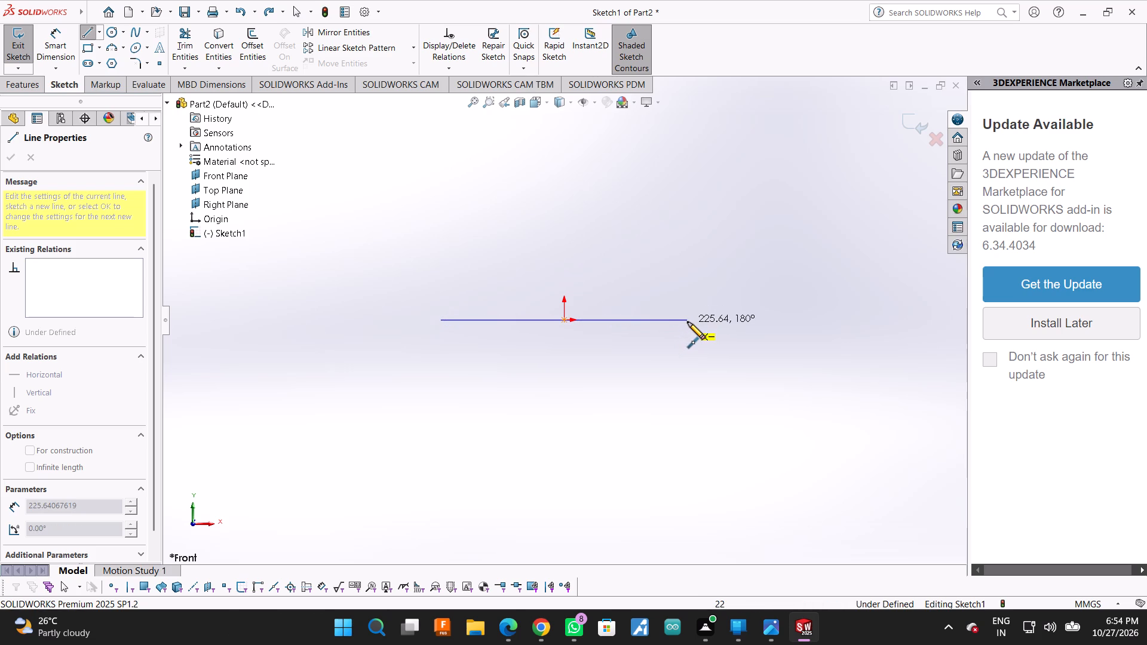
pyautogui.click(688, 322)
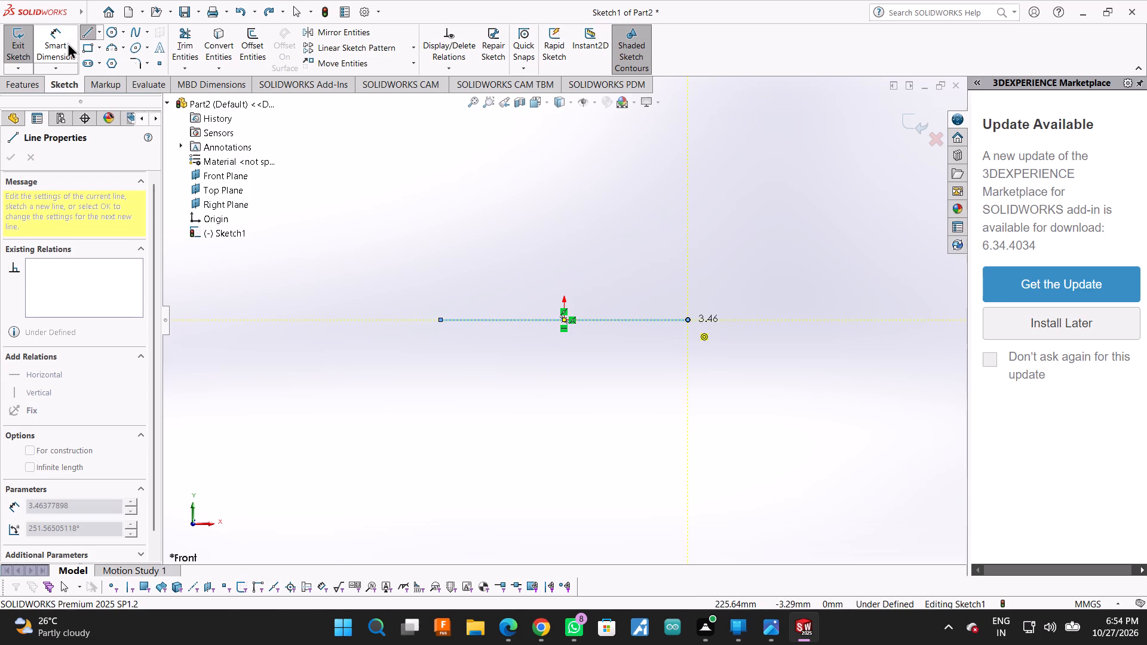
# Dimension the horizontal line's length to 90 mm.
pyautogui.click(65, 43)
pyautogui.click(593, 321)
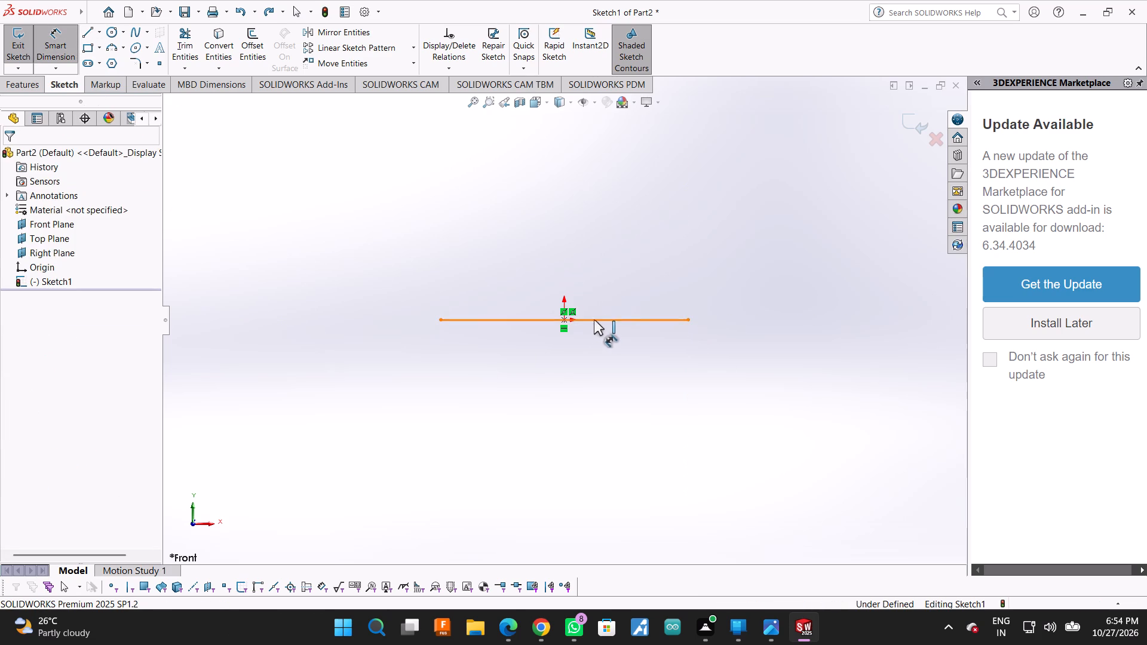
pyautogui.click(579, 199)
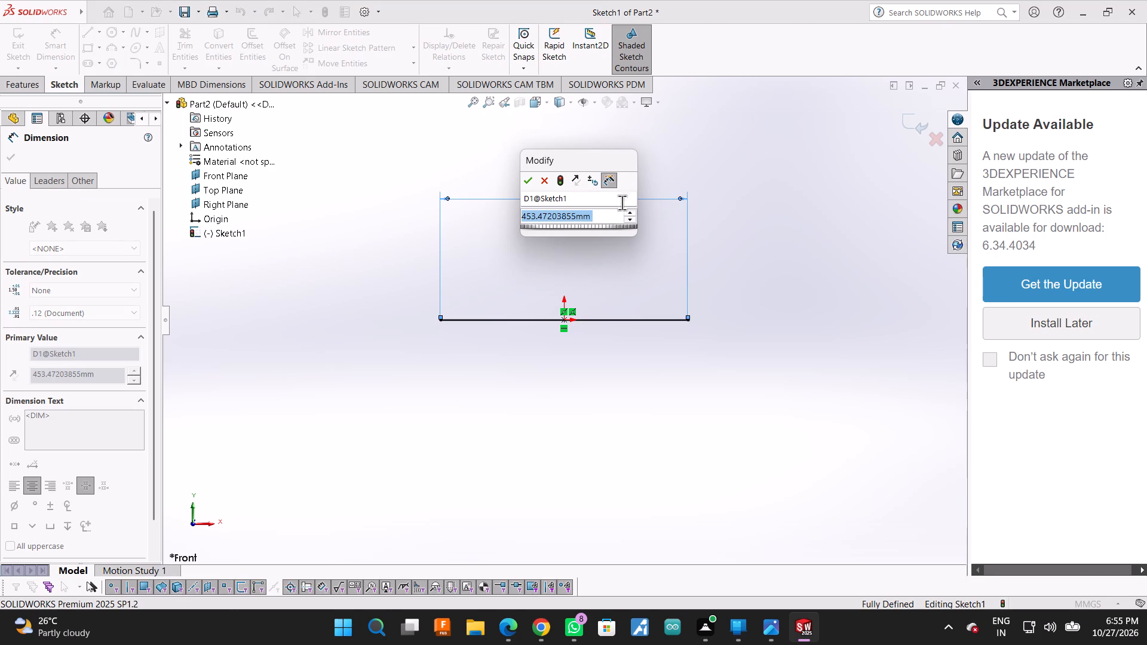
pyautogui.write('90')
pyautogui.press('Return')
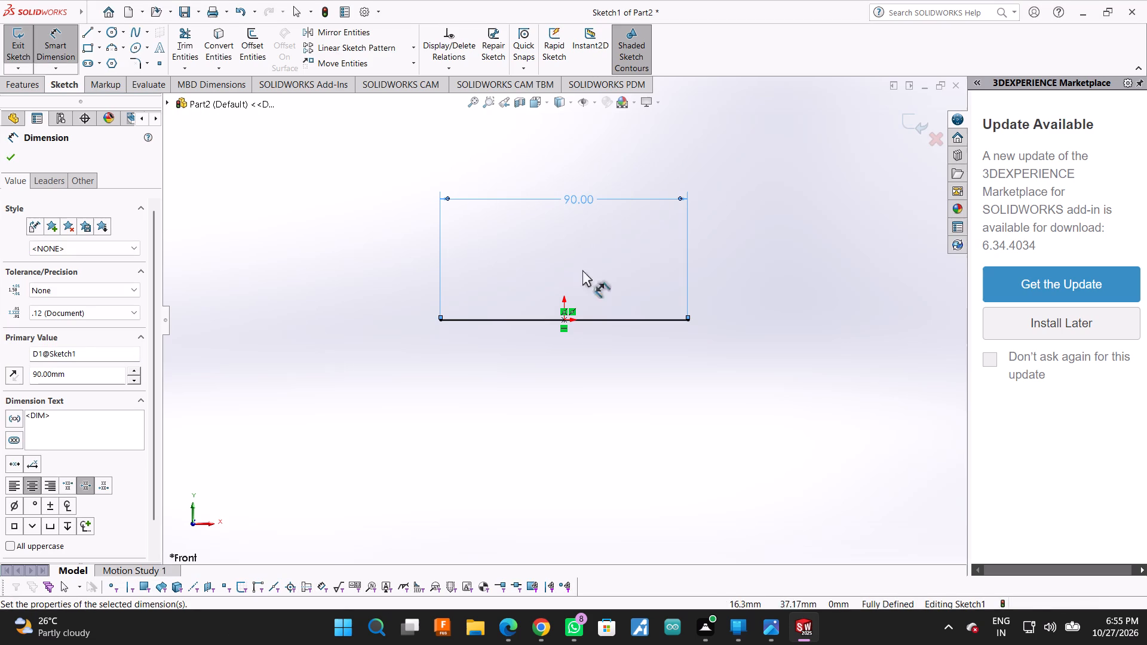
pyautogui.click(18, 158)
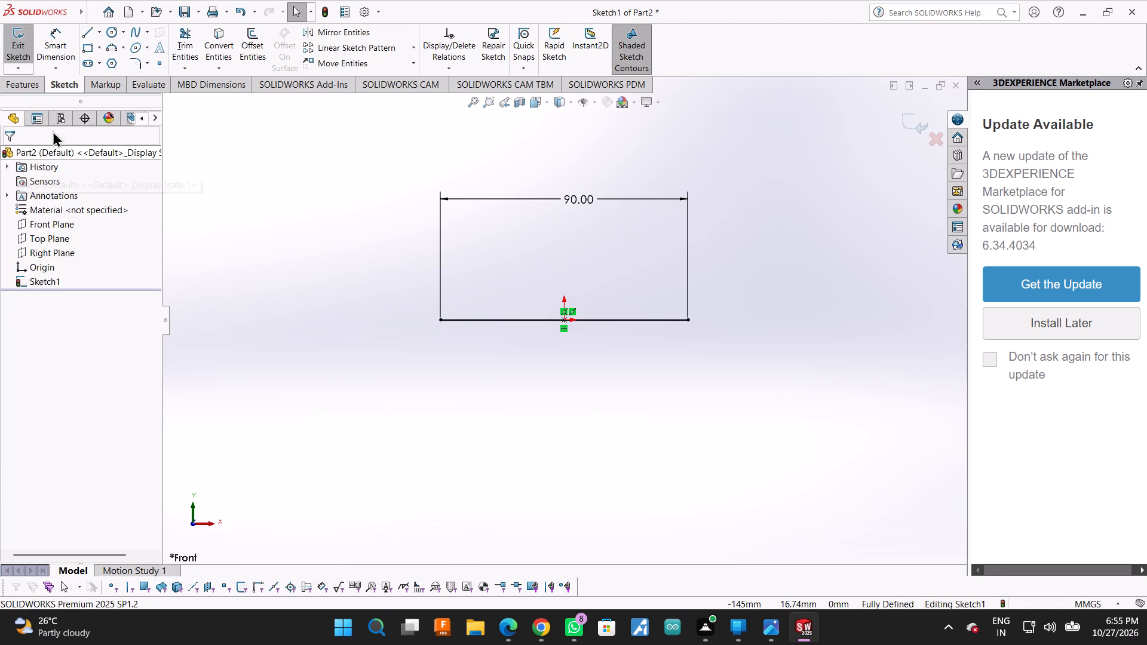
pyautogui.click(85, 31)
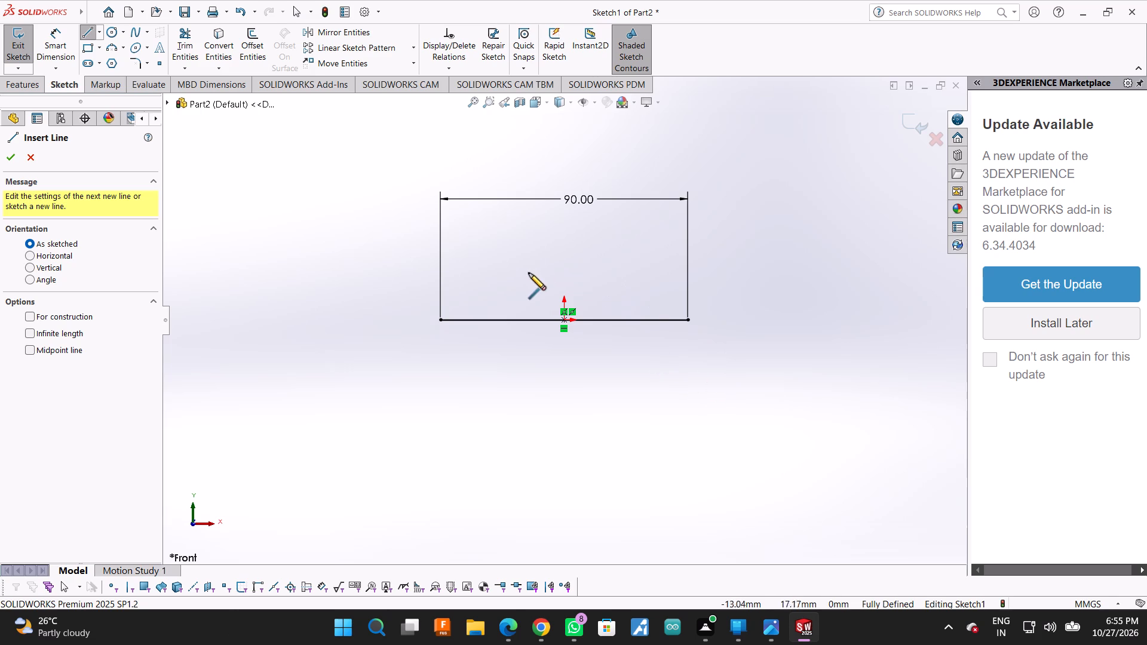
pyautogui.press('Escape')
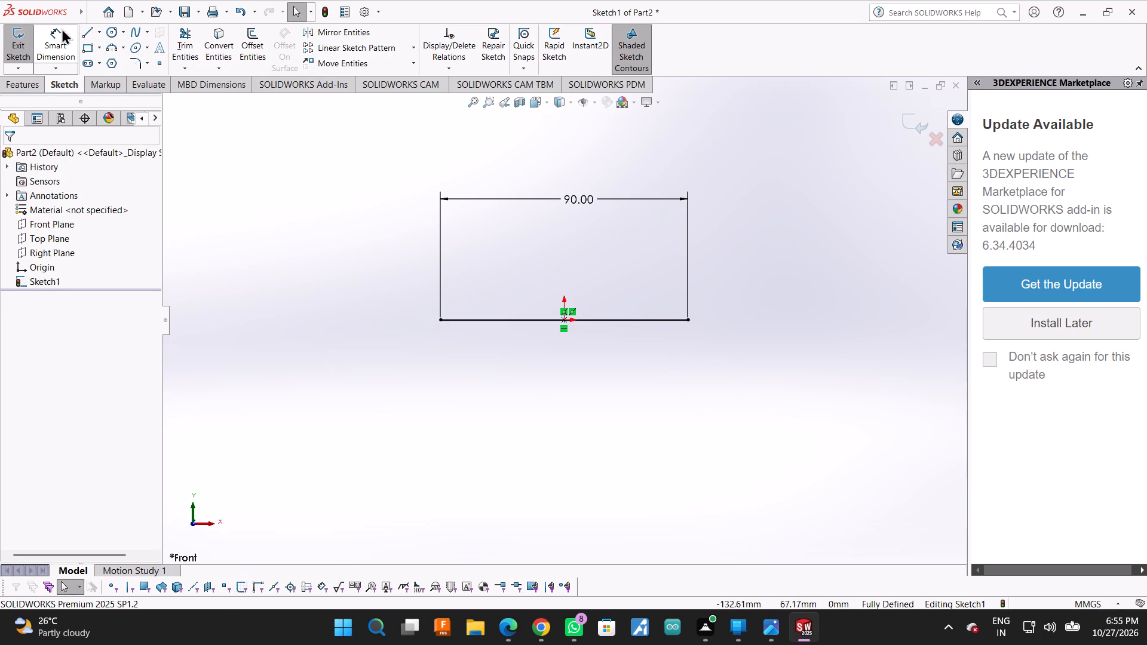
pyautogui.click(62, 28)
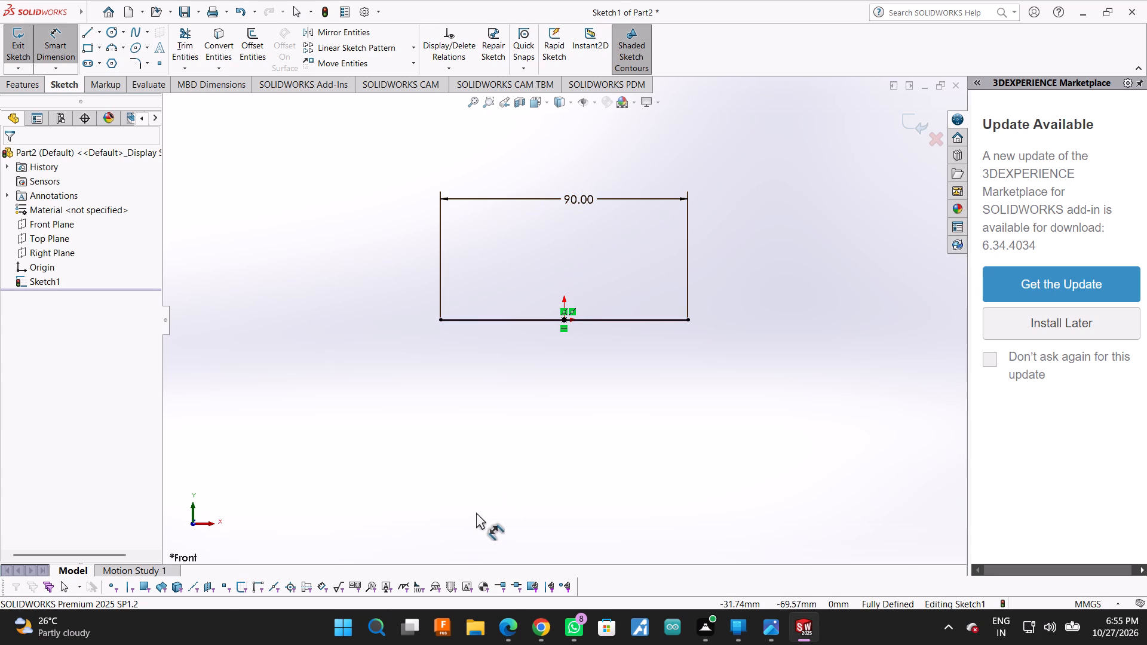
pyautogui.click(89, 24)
# Complete a closed inverted-U profile below the 90 mm line with connected lines, outer legs about 70 mm long and top band about 7 mm thick.
pyautogui.click(87, 27)
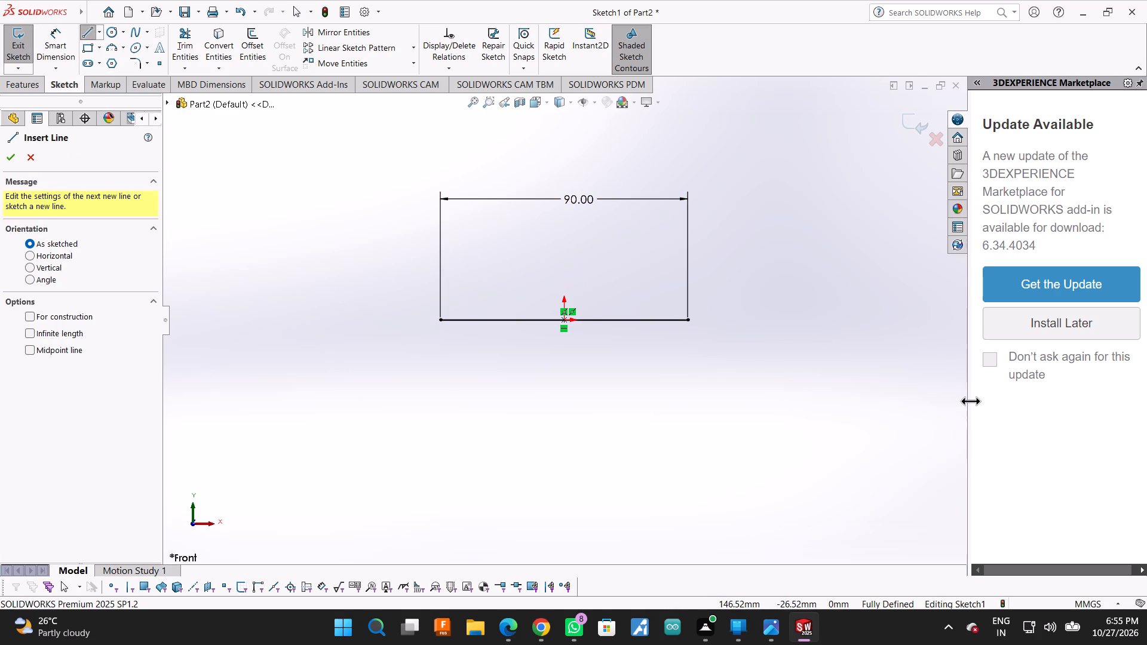
pyautogui.moveTo(970, 401); pyautogui.dragTo(1146, 420)
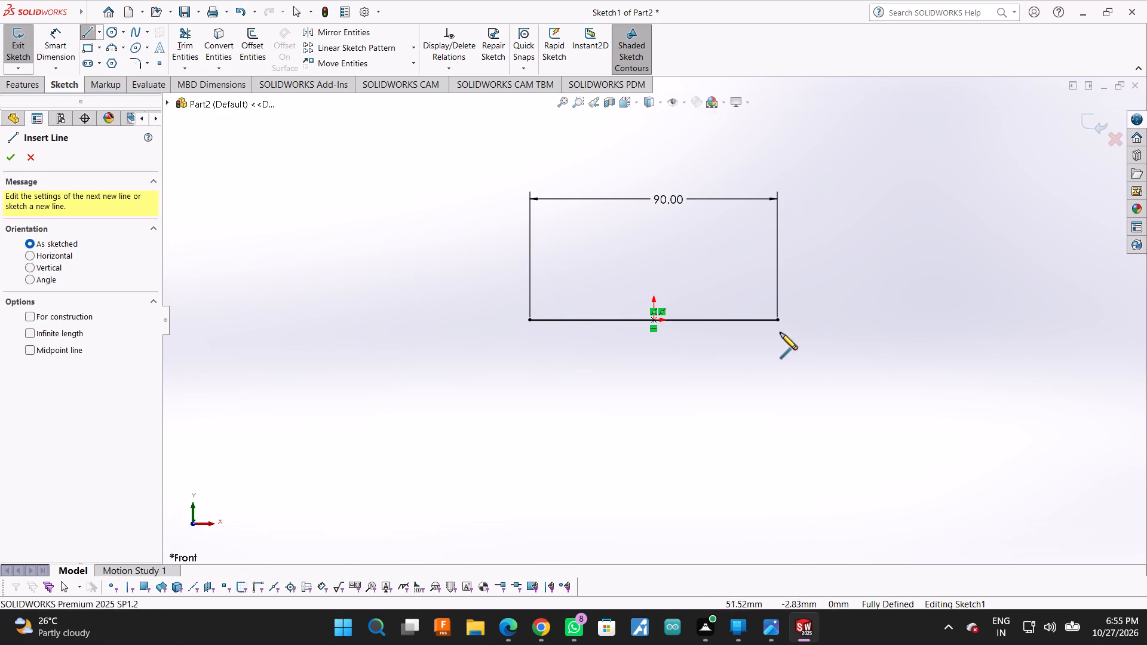
pyautogui.click(777, 320)
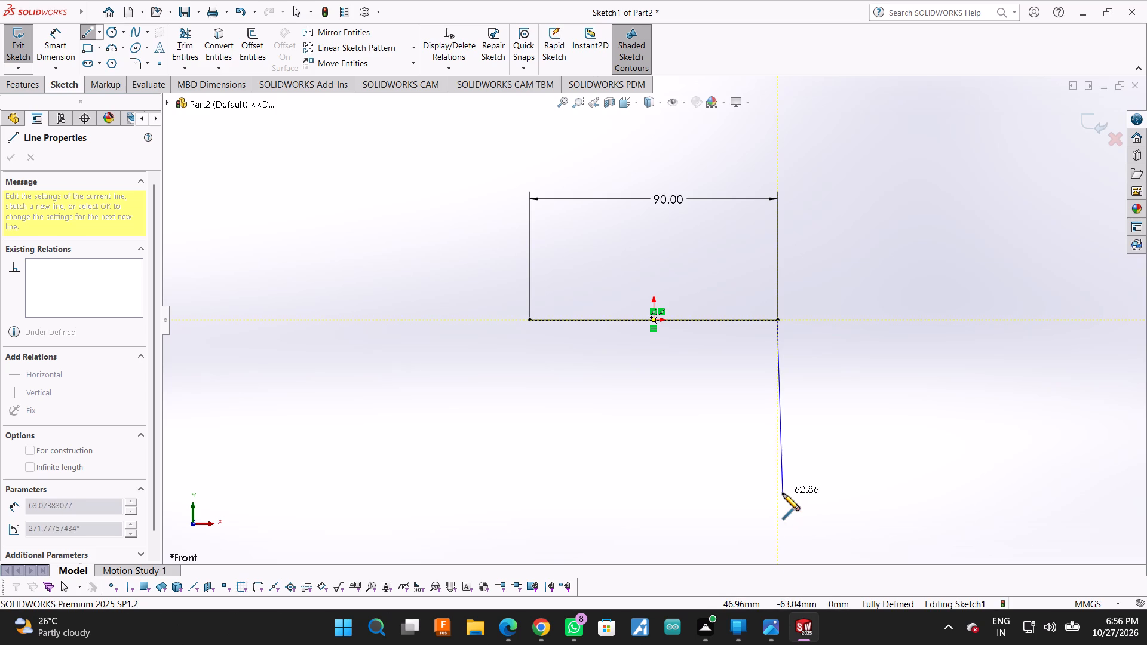
pyautogui.click(776, 512)
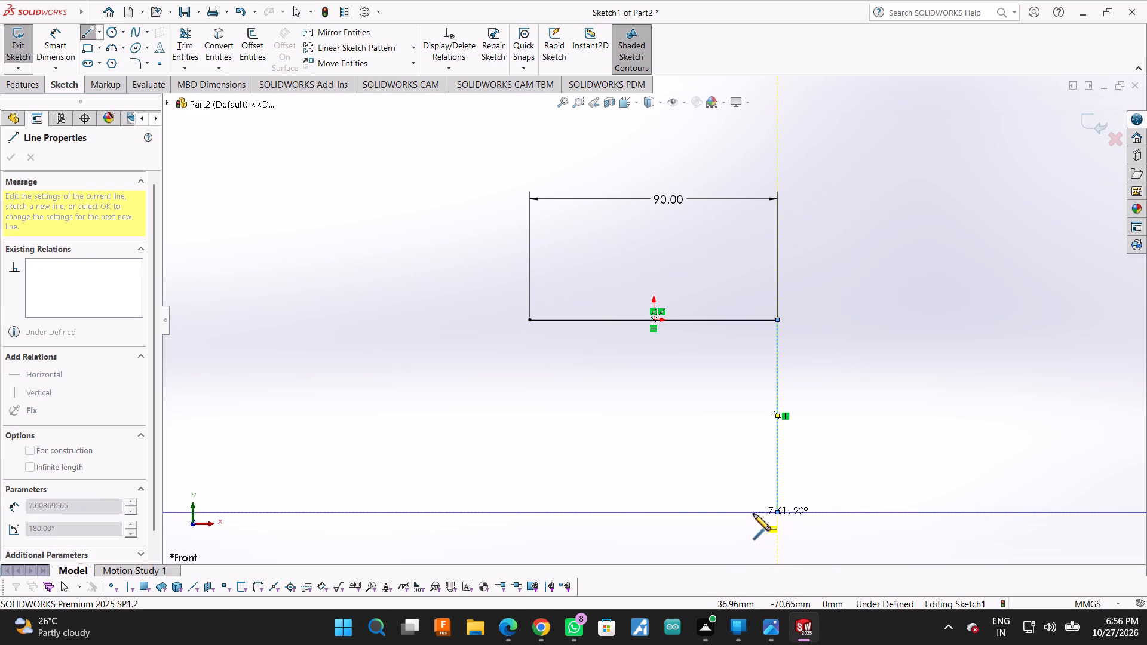
pyautogui.click(755, 511)
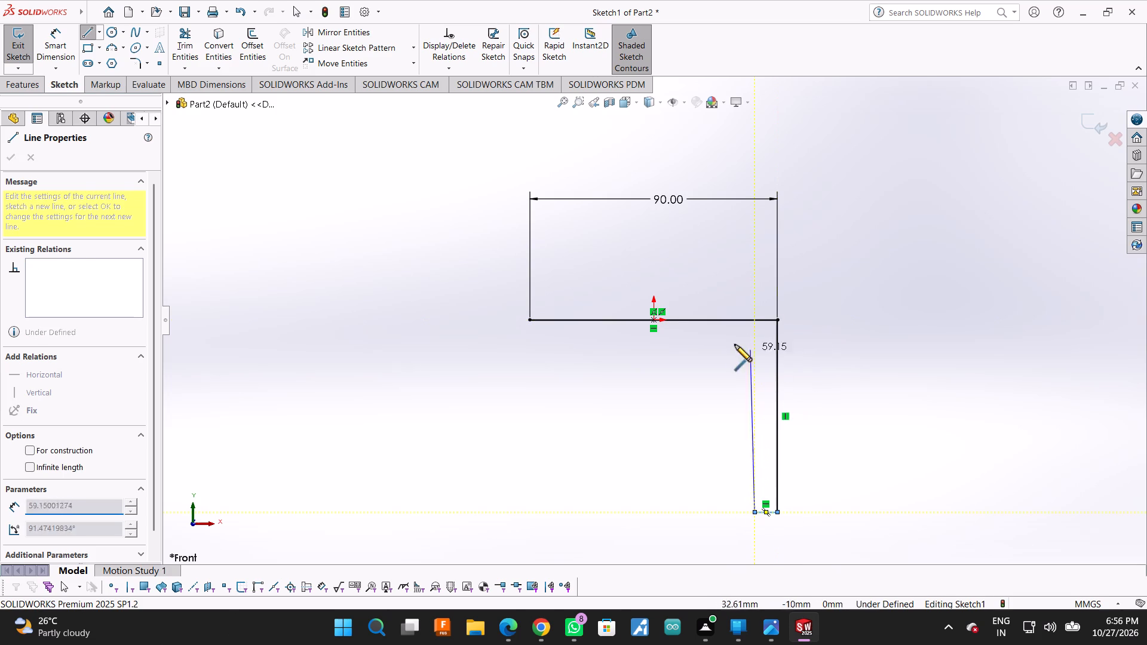
pyautogui.click(755, 340)
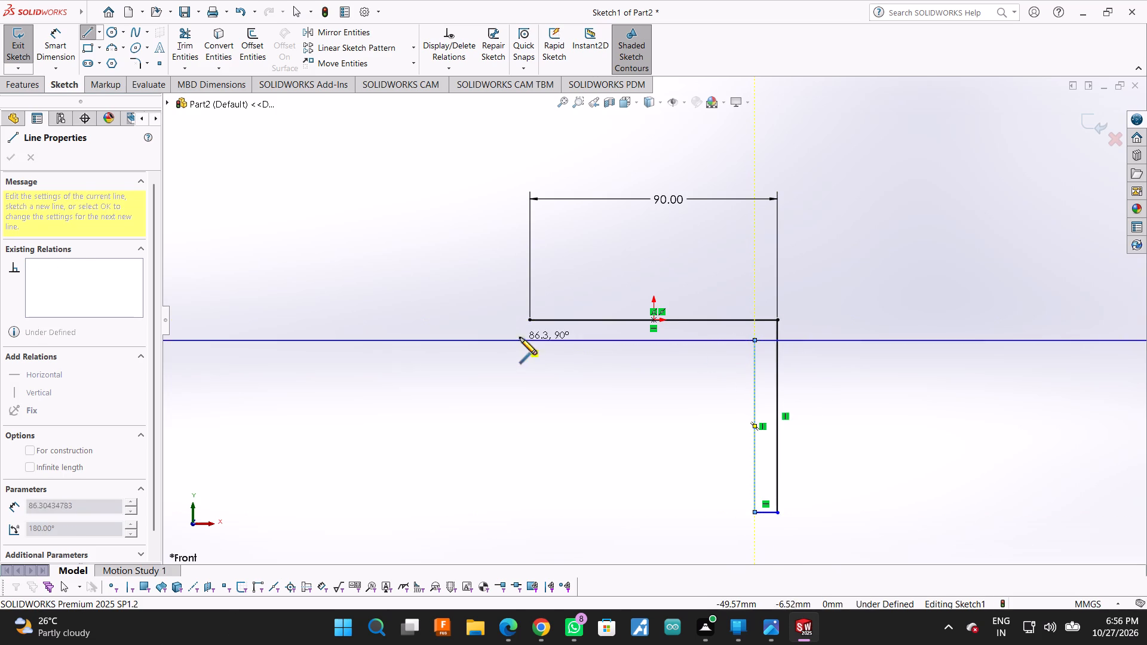
pyautogui.click(554, 339)
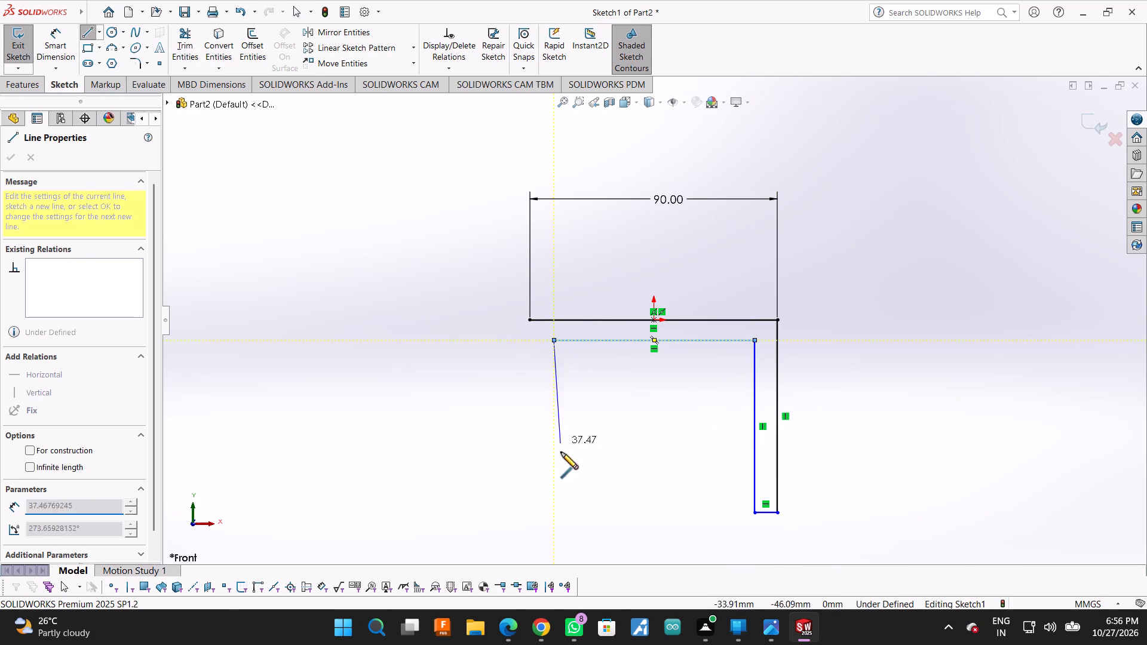
pyautogui.click(556, 511)
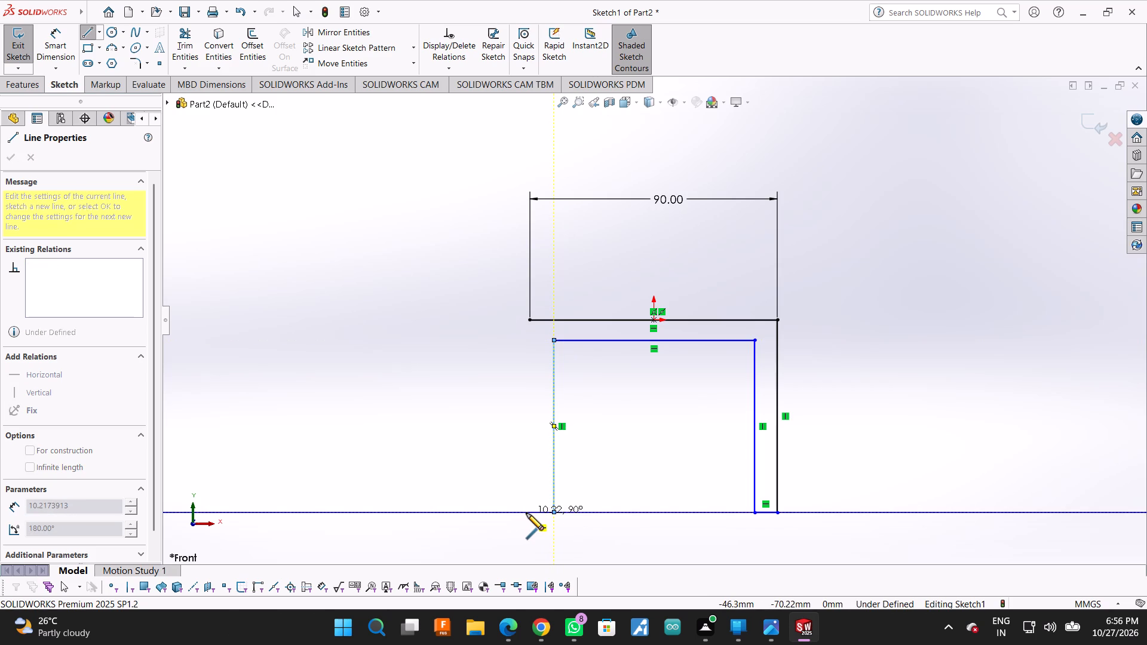
pyautogui.click(529, 513)
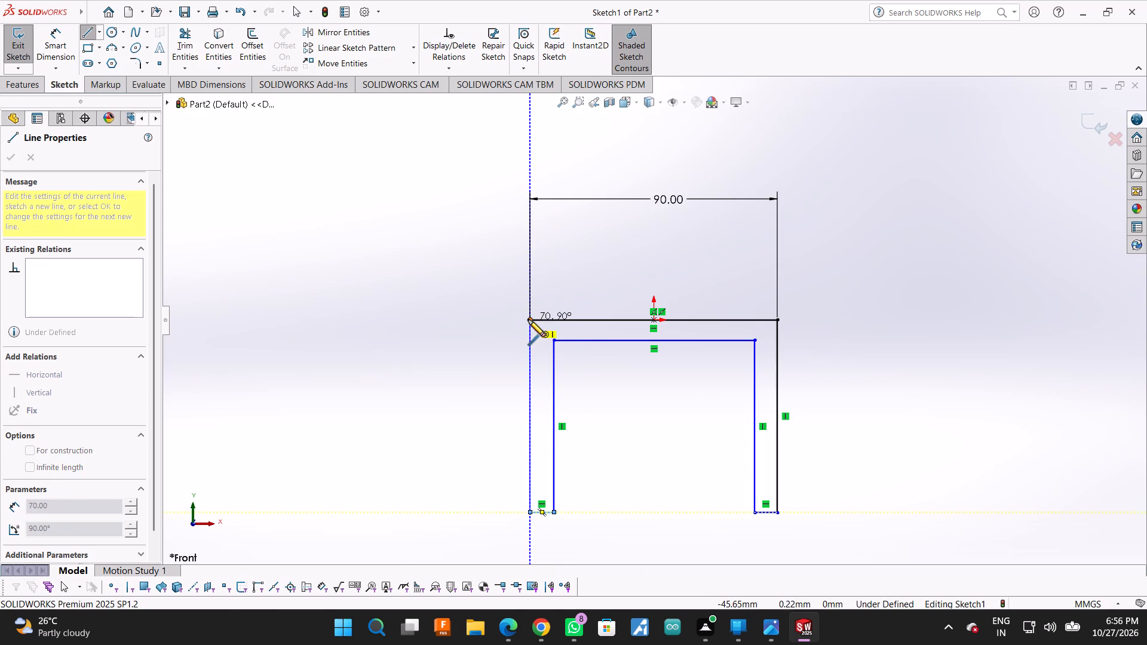
pyautogui.click(528, 320)
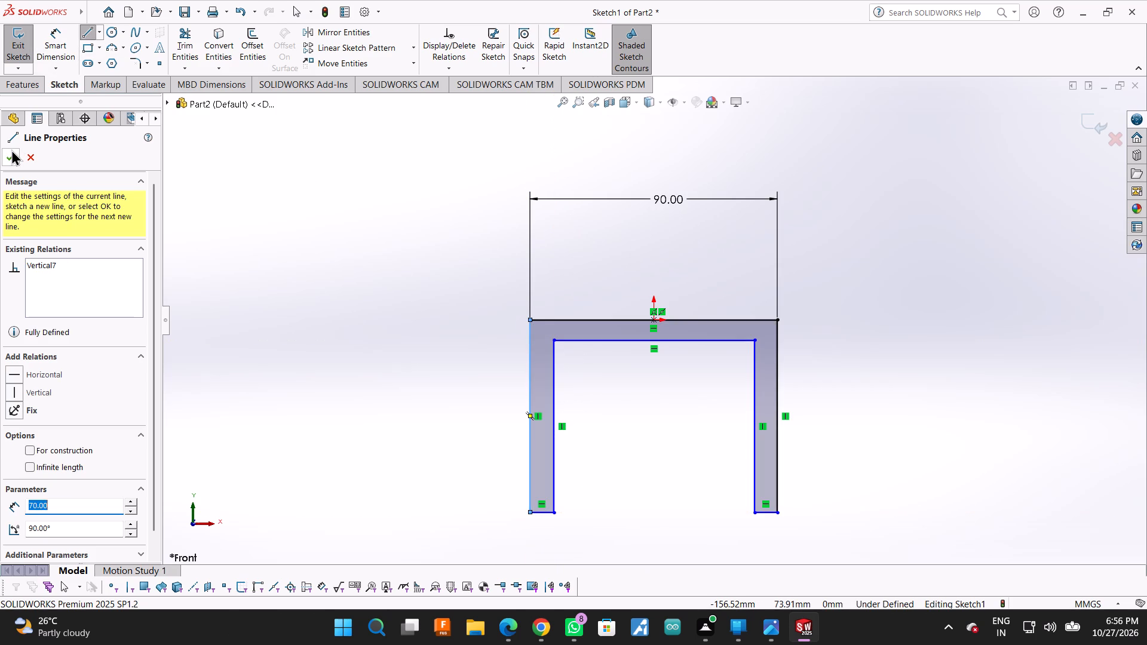
pyautogui.click(11, 149)
# Dimension the right outer leg's length to 60 mm.
pyautogui.click(56, 45)
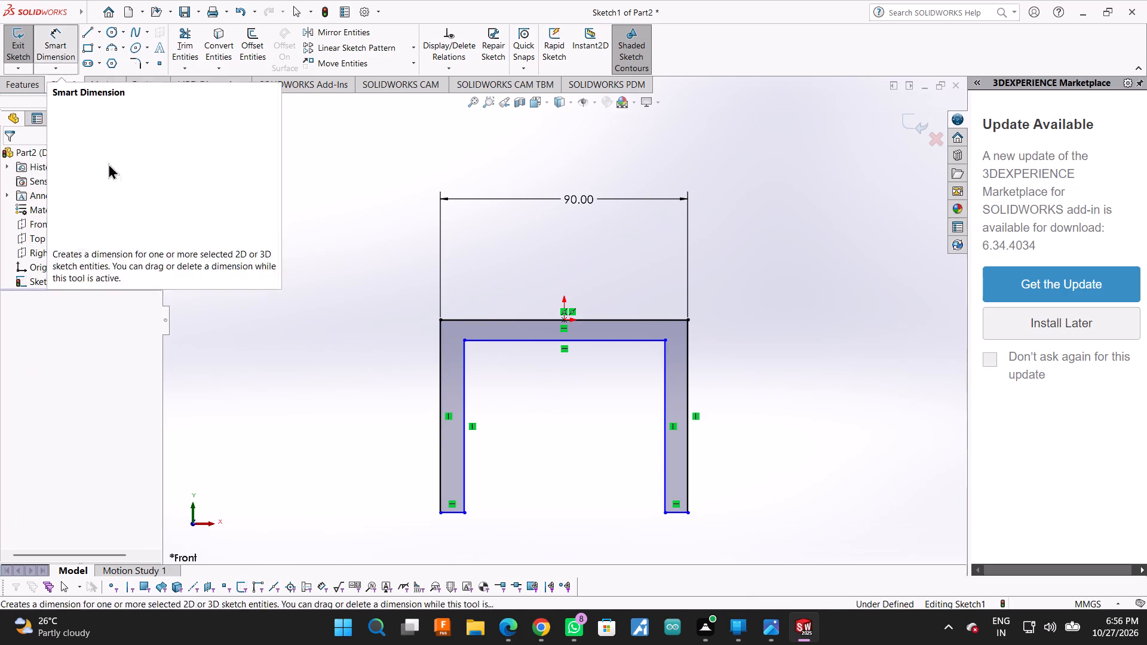
pyautogui.moveTo(970, 425); pyautogui.dragTo(1146, 435)
pyautogui.scroll(1, 496, 441)
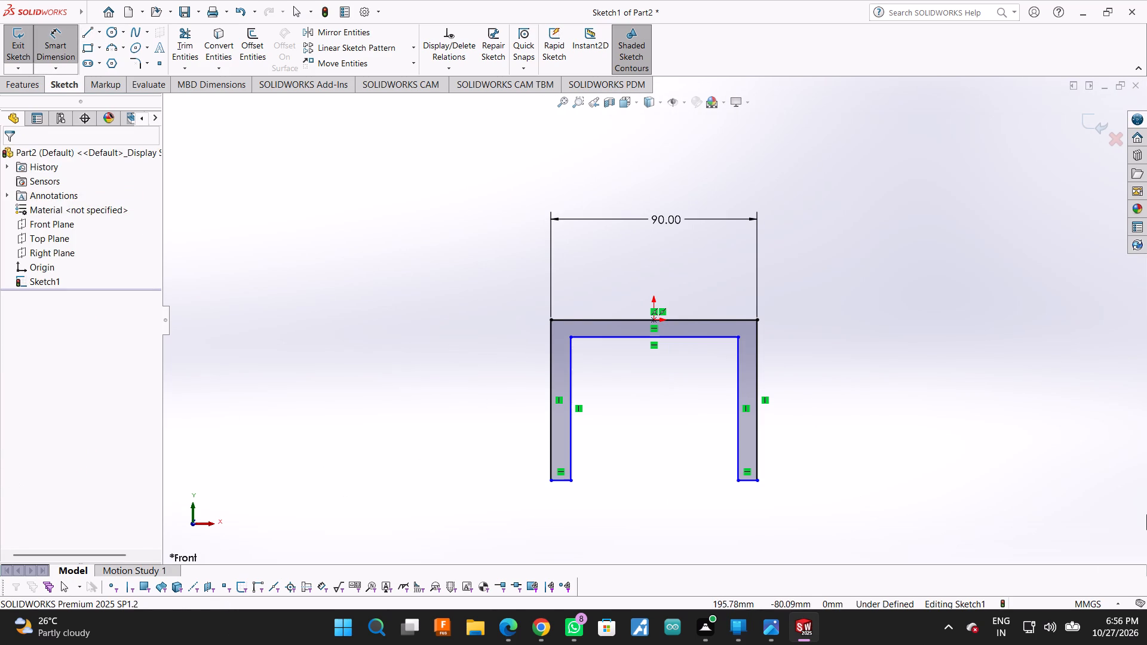
pyautogui.scroll(1, 575, 273)
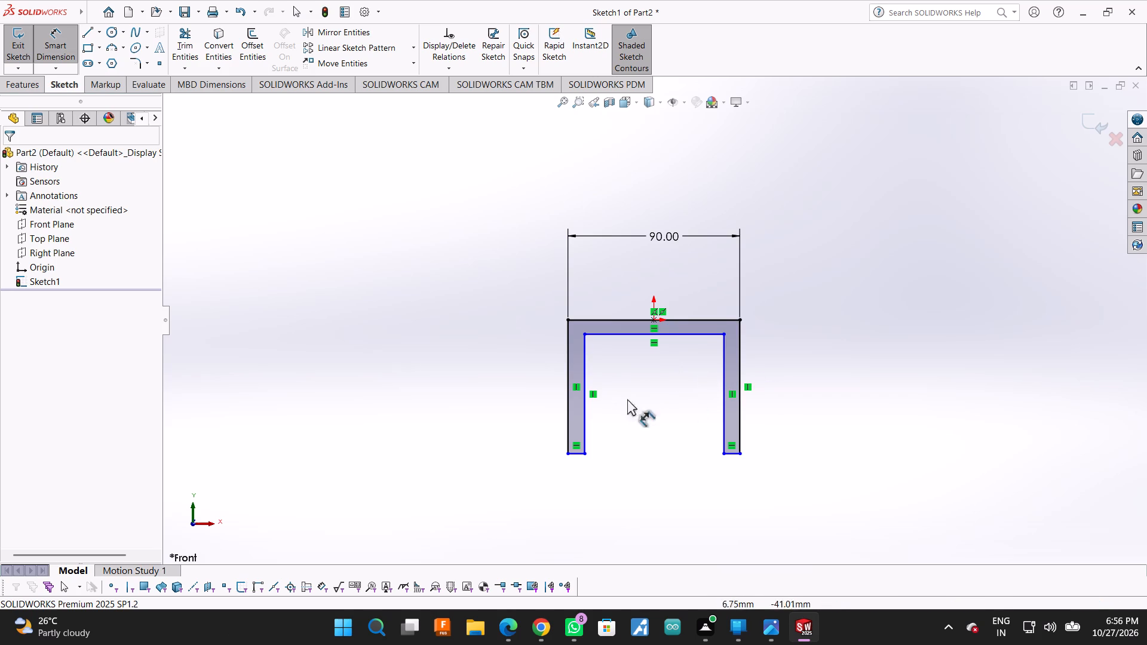
pyautogui.click(738, 378)
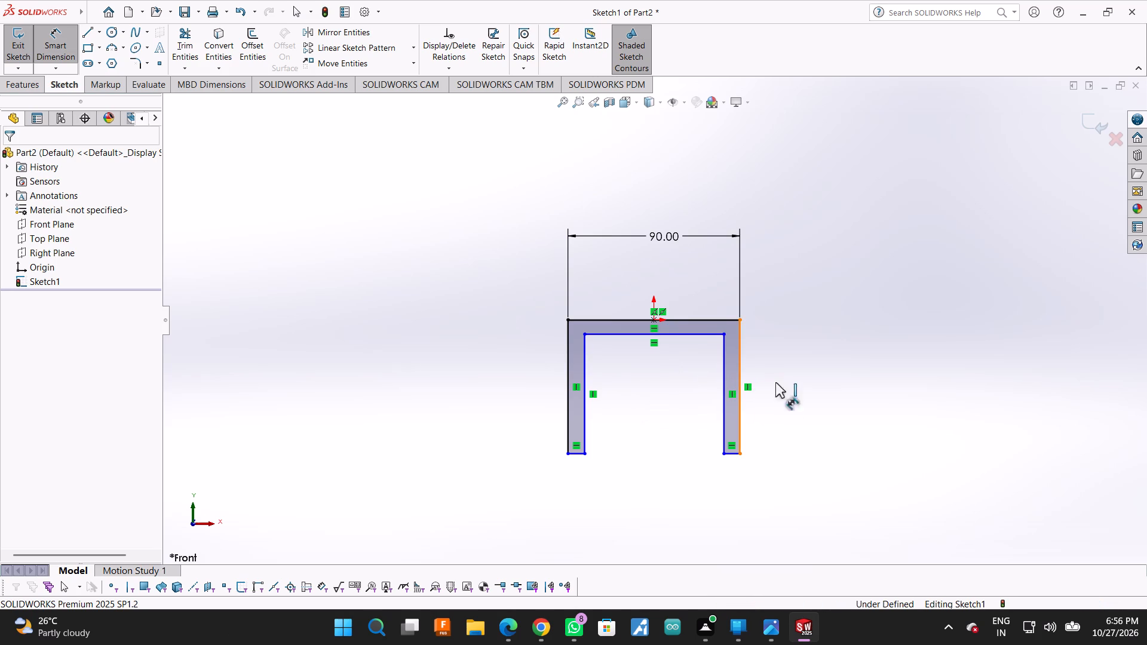
pyautogui.click(852, 380)
pyautogui.write('60')
pyautogui.press('Return')
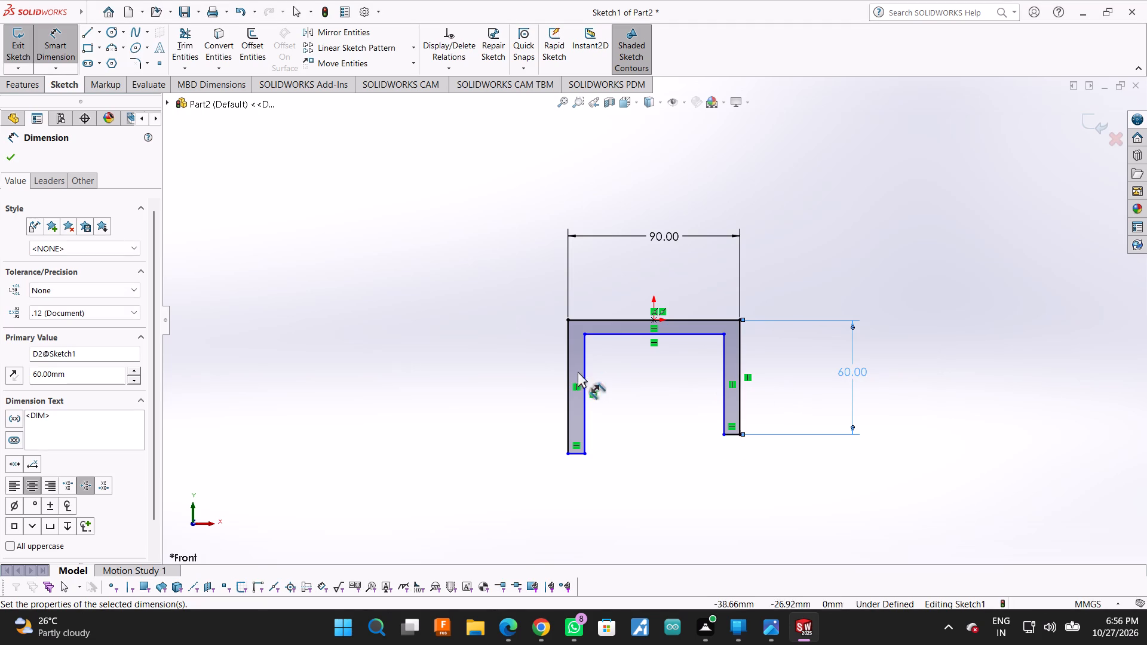
# Dimension the left outer leg's length to 60 mm.
pyautogui.click(569, 374)
pyautogui.click(440, 389)
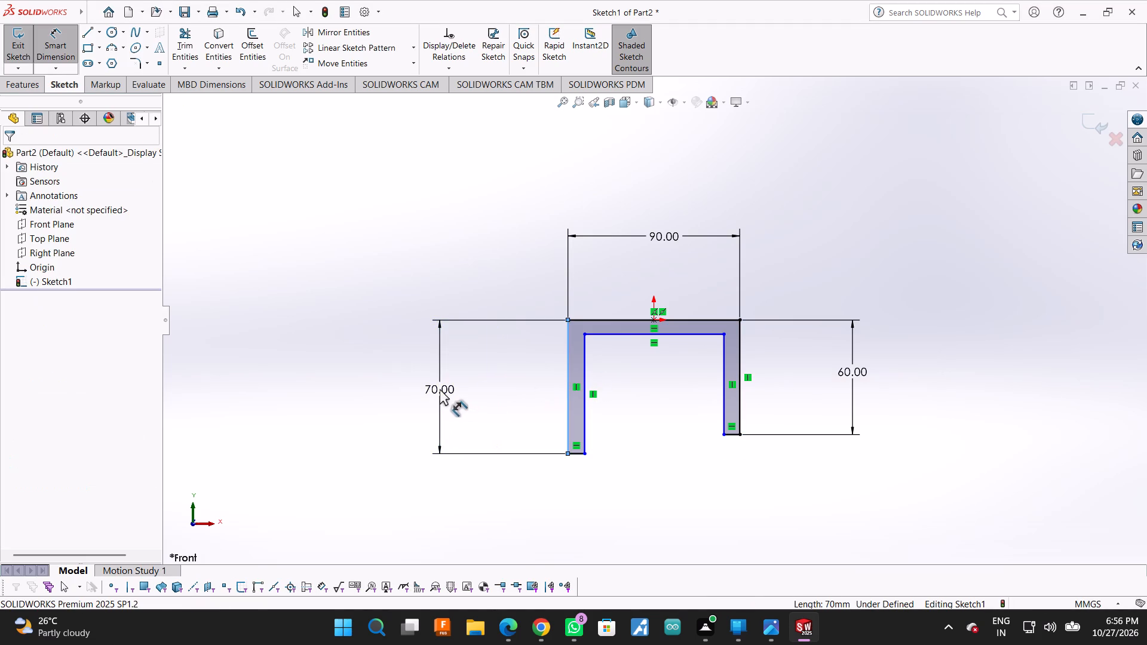
pyautogui.write('60')
pyautogui.hotkey('shift', 'Return')
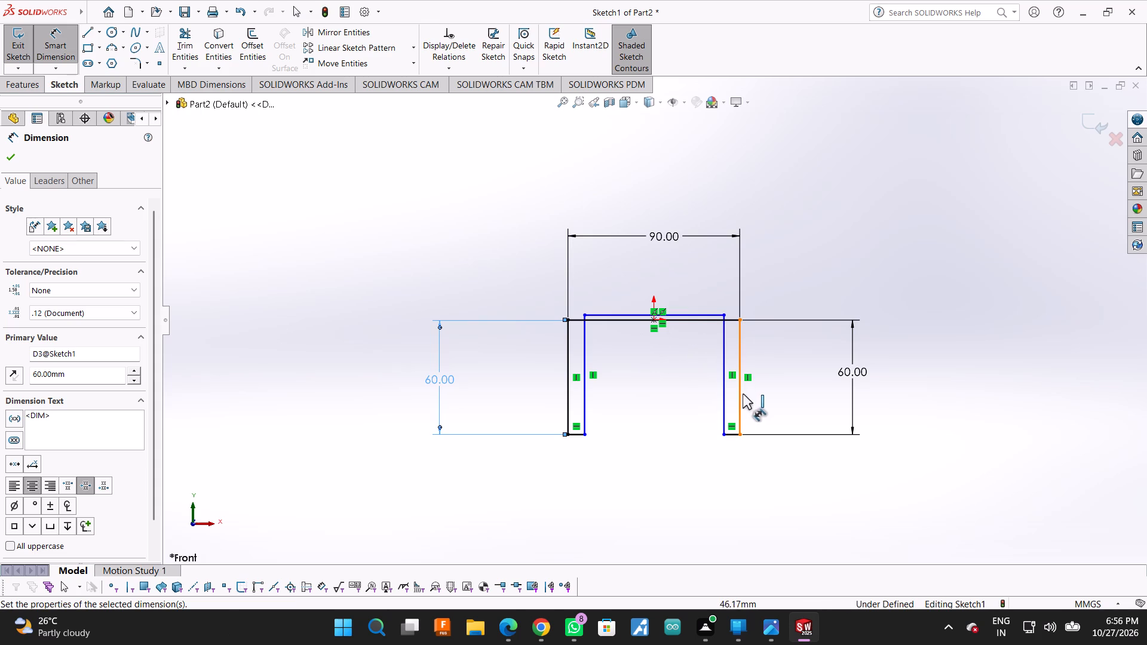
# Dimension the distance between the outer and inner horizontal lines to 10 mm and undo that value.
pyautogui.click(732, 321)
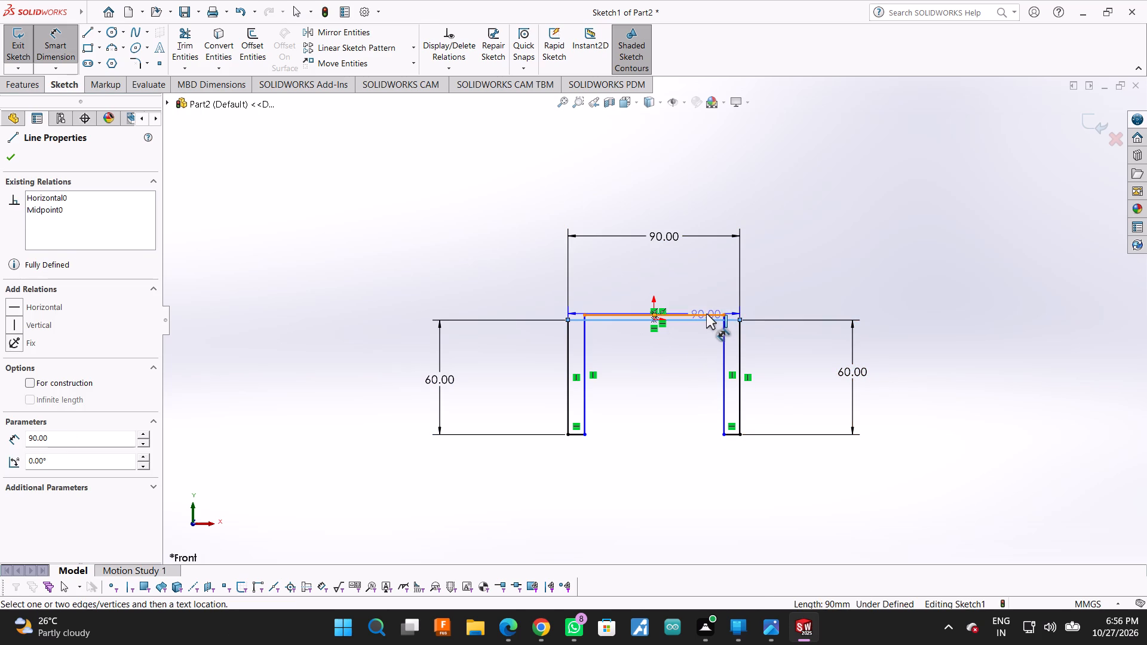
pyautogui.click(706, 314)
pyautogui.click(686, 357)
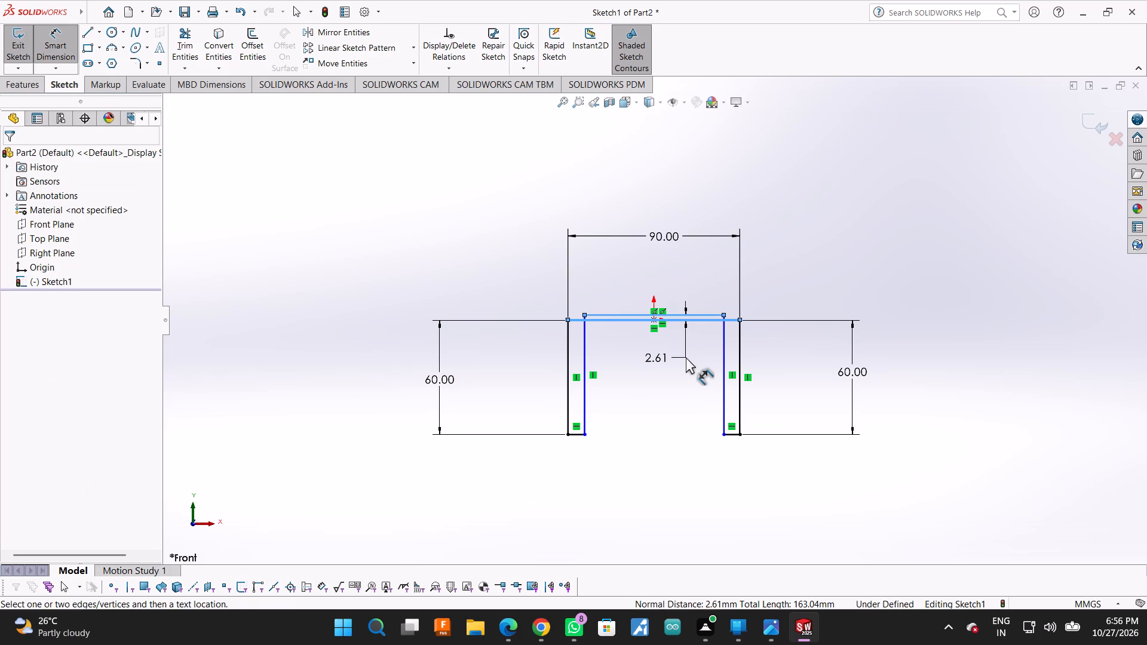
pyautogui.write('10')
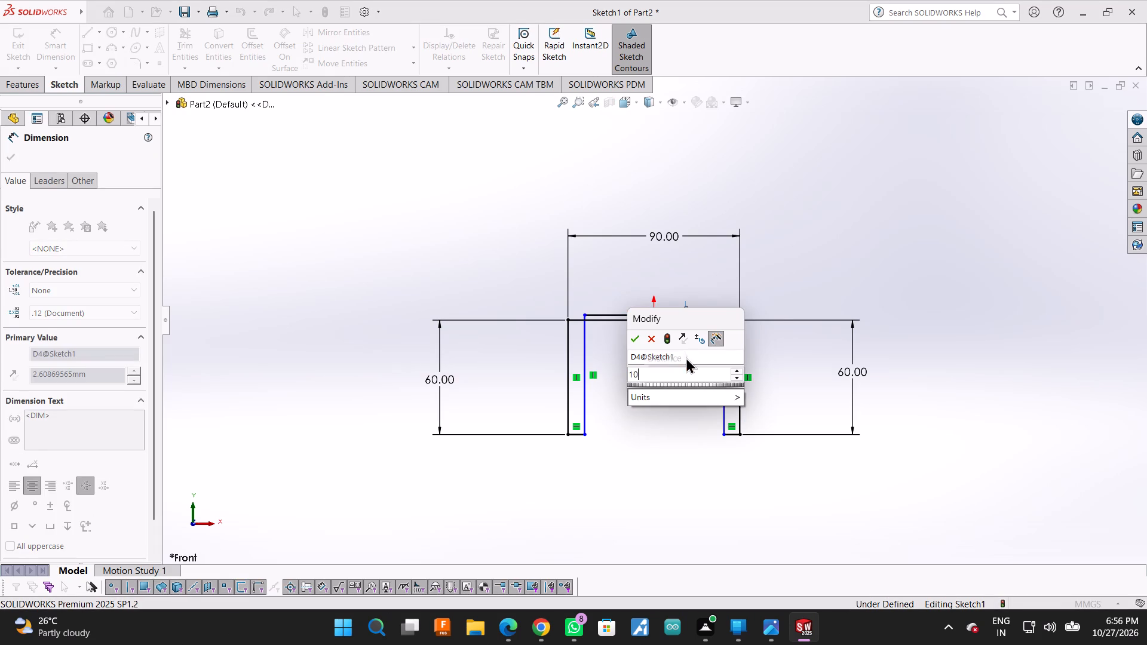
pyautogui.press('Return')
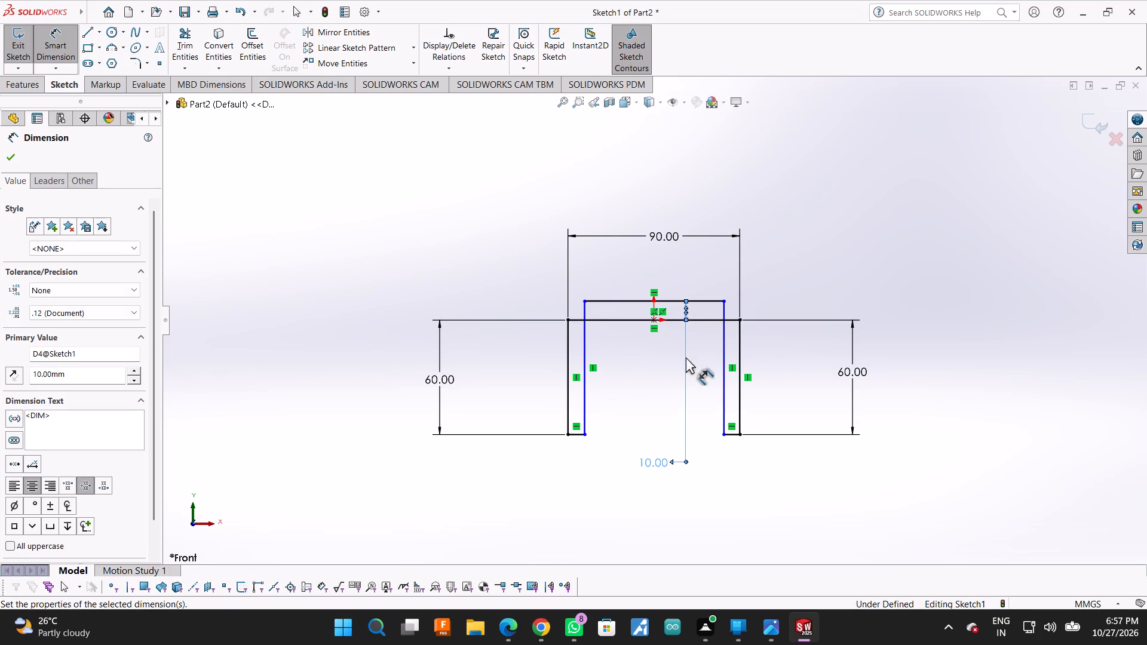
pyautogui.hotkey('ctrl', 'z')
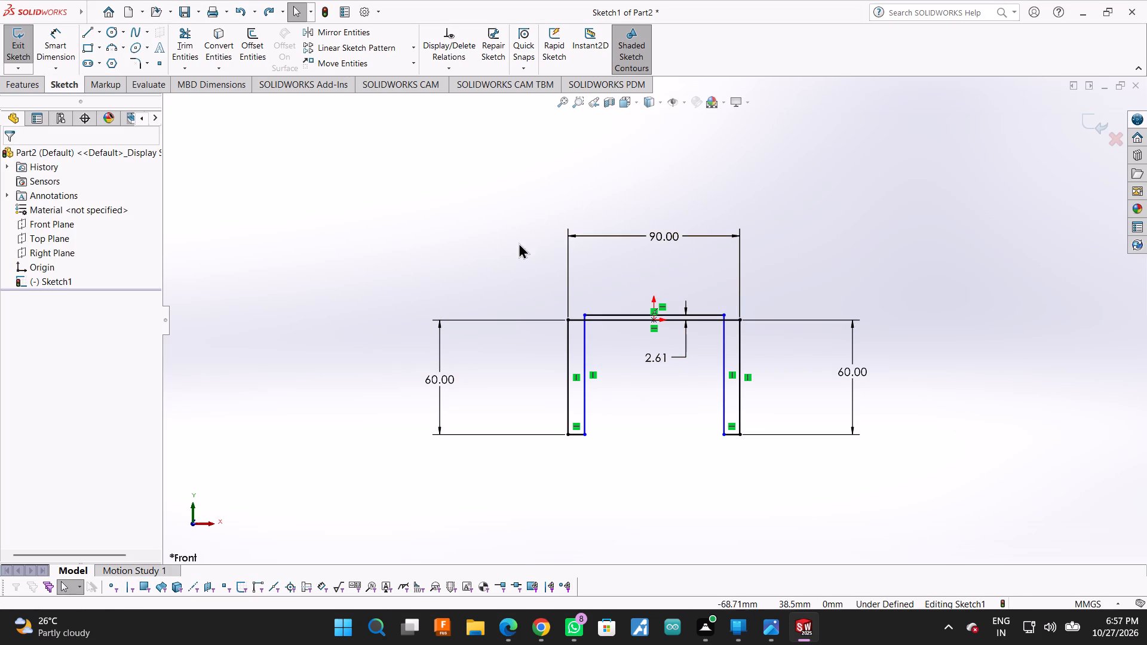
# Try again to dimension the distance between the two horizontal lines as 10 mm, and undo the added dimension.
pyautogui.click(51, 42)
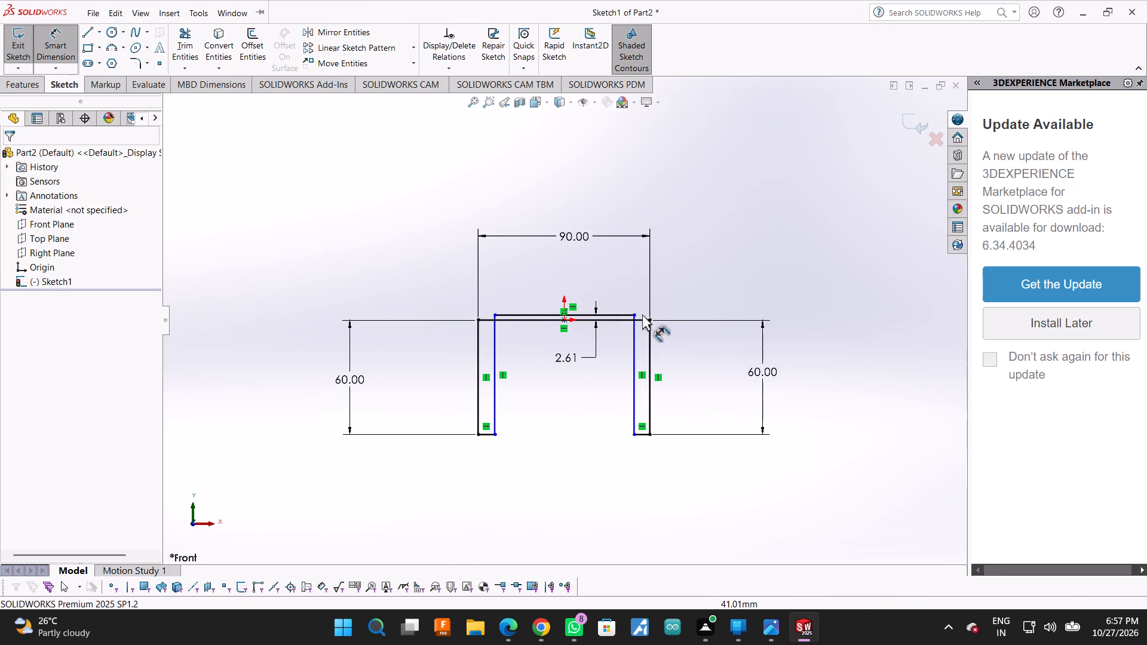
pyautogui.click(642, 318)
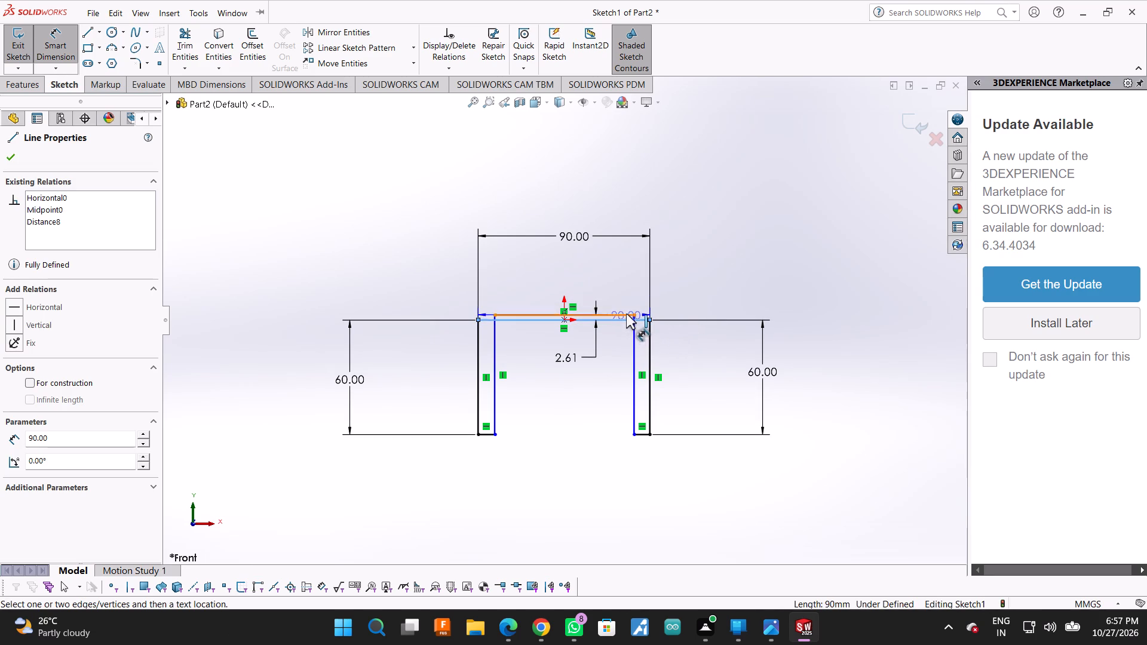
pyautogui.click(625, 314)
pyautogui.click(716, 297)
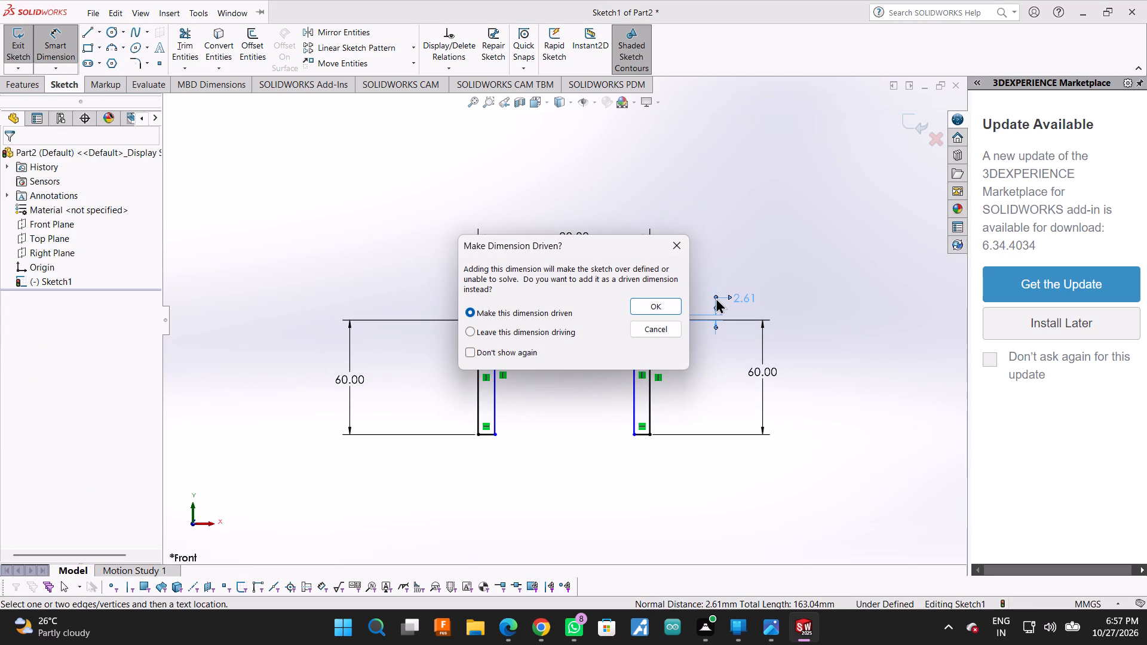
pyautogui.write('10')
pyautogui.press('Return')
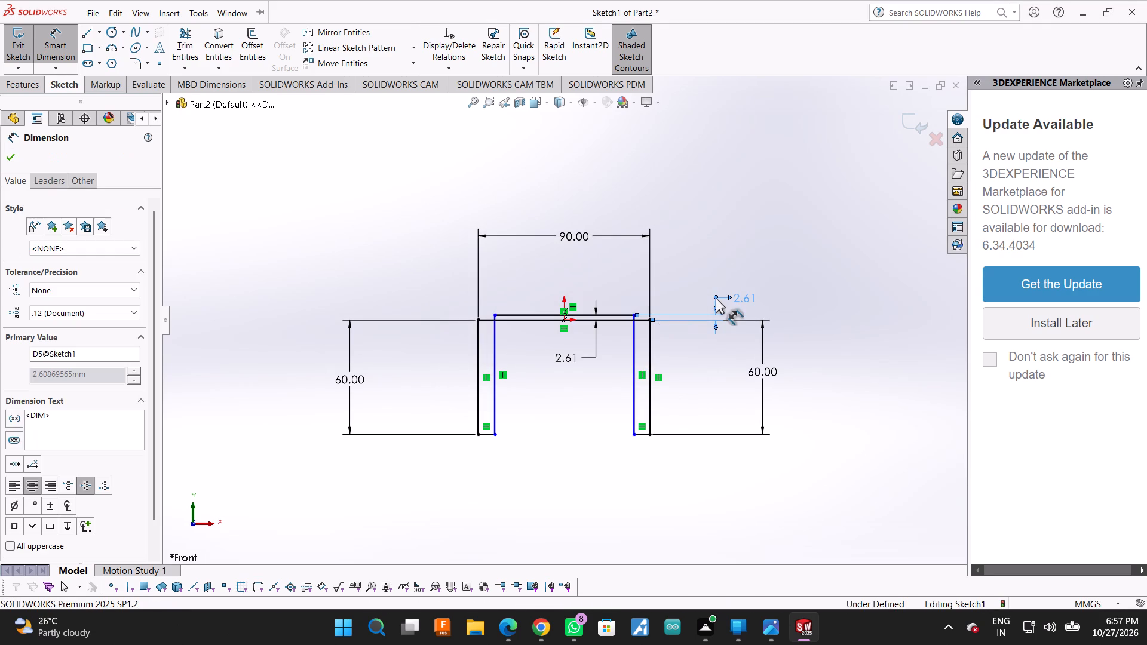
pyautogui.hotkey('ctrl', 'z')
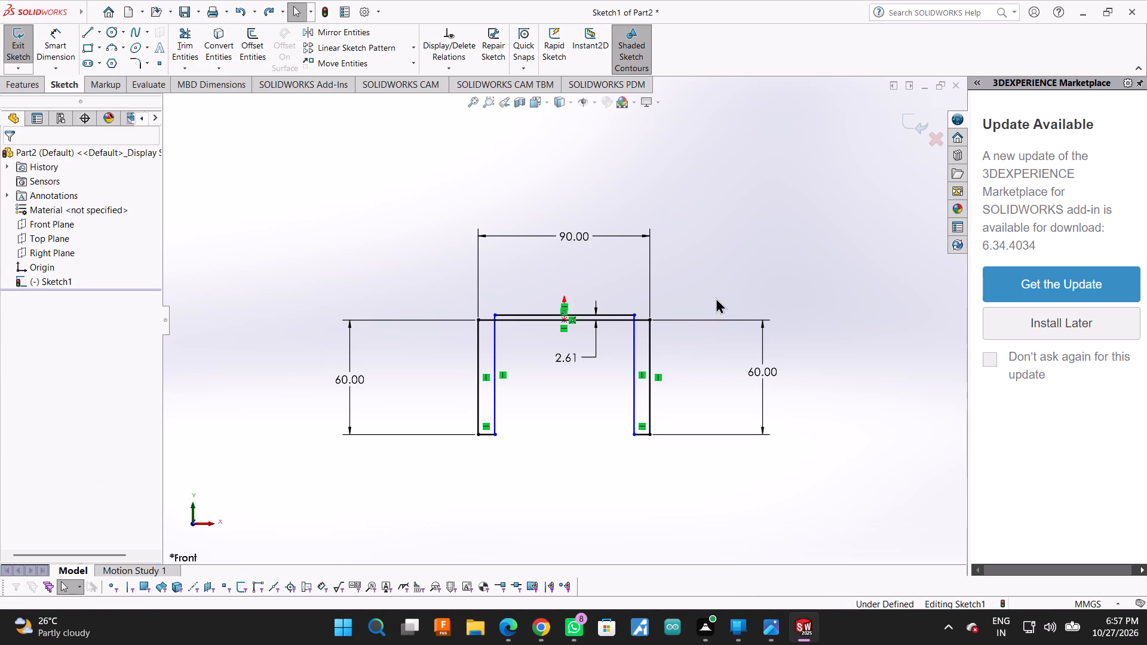
# Undo the remaining dimension between the horizontal lines and the left outer leg's 60 mm value.
pyautogui.click(197, 44)
pyautogui.scroll(-3, 659, 552)
pyautogui.scroll(1, 619, 578)
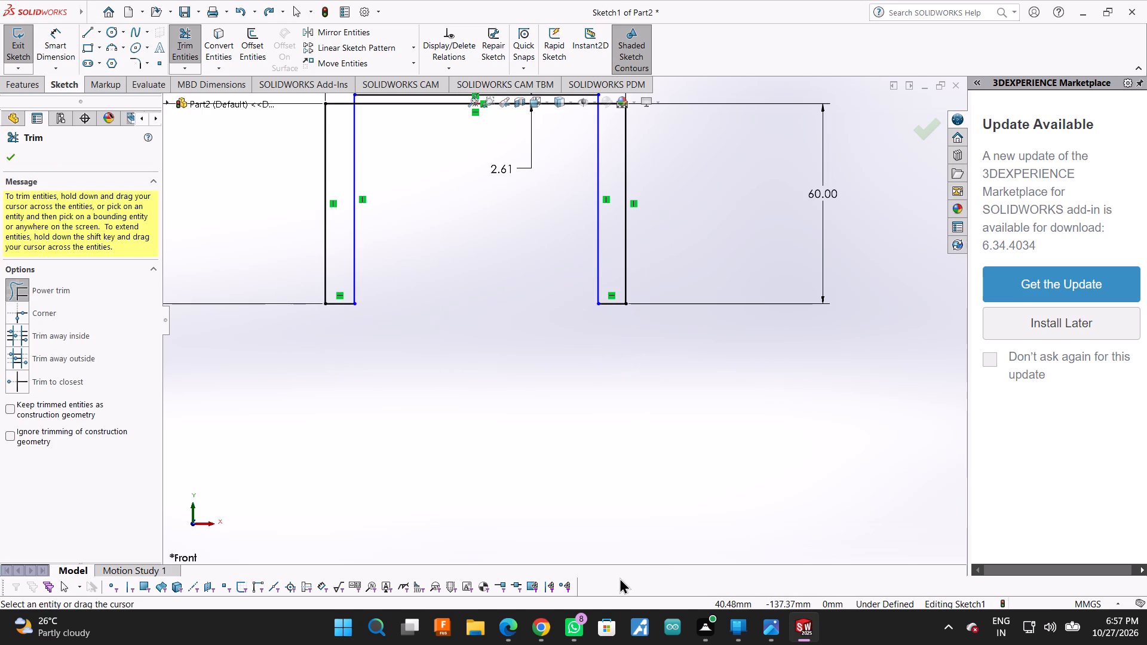
pyautogui.scroll(4, 619, 578)
pyautogui.scroll(3, 591, 330)
pyautogui.hotkey('ctrl', 'z')
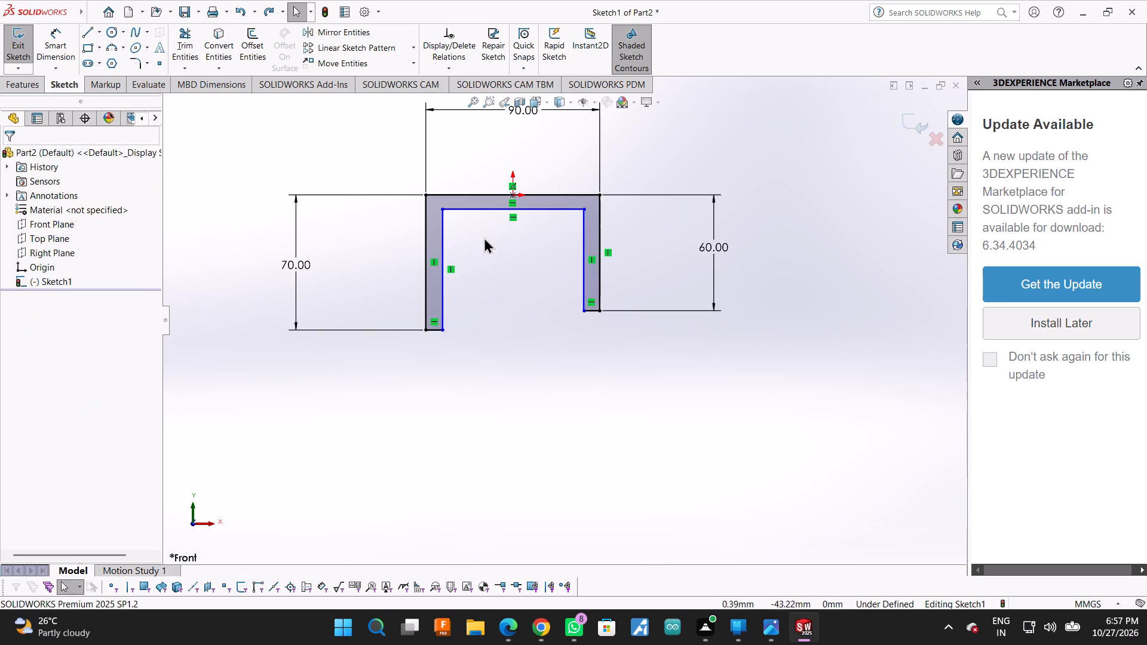
# Dimension the distance between the outer and inner horizontal lines to 10 mm.
pyautogui.click(63, 44)
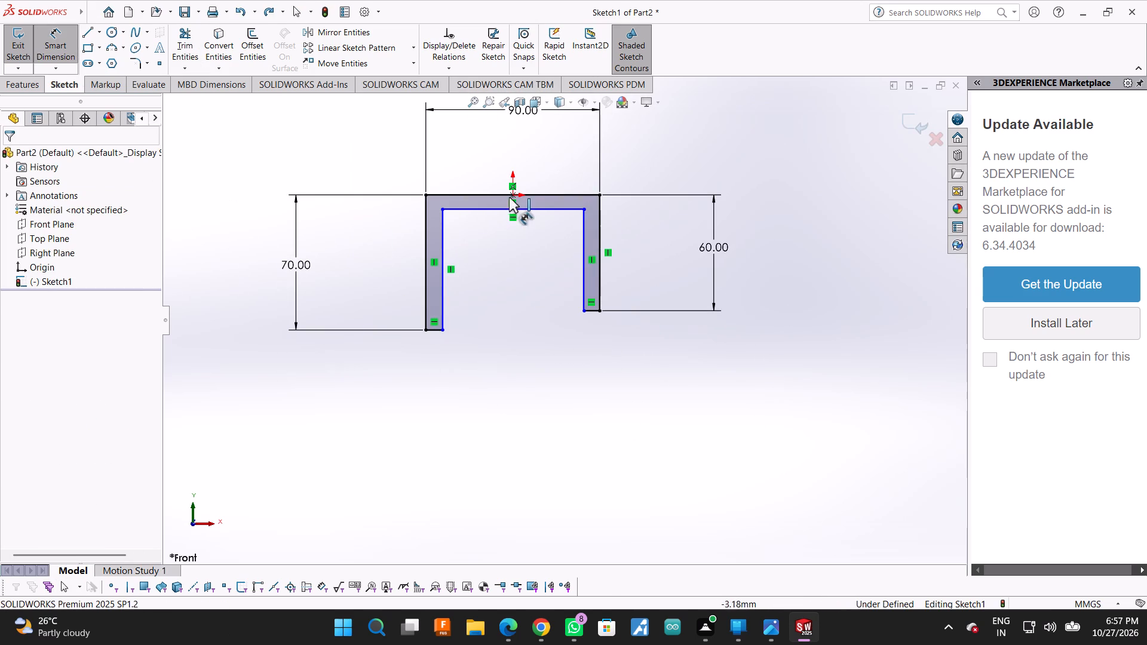
pyautogui.click(525, 195)
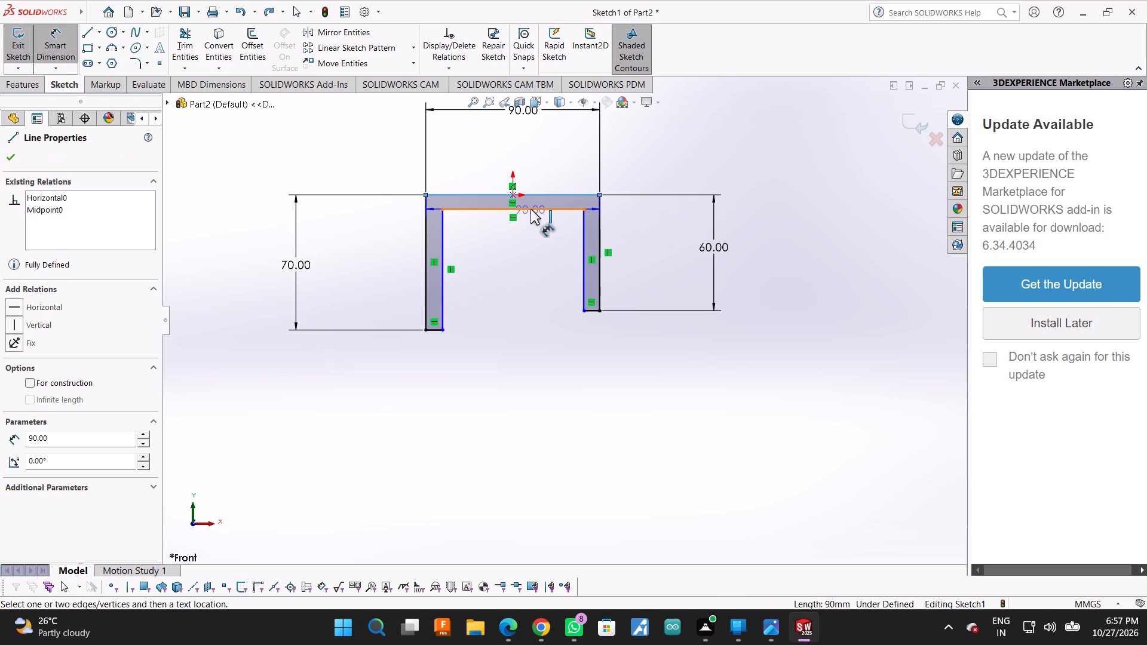
pyautogui.click(530, 208)
pyautogui.click(743, 206)
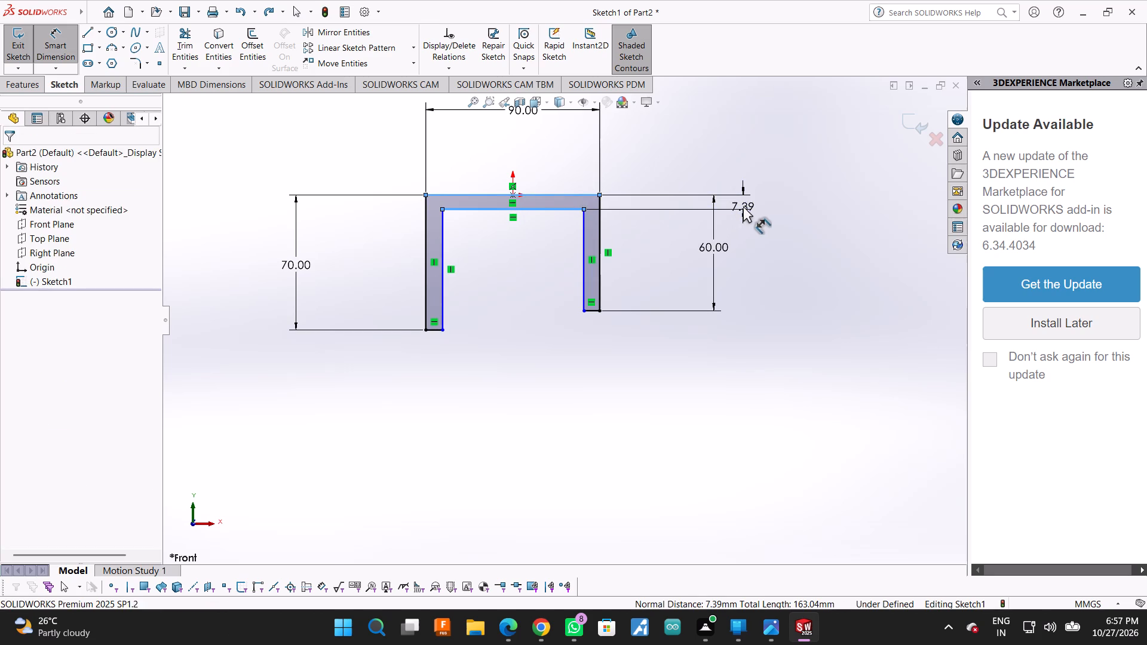
pyautogui.write('10')
pyautogui.press('Return')
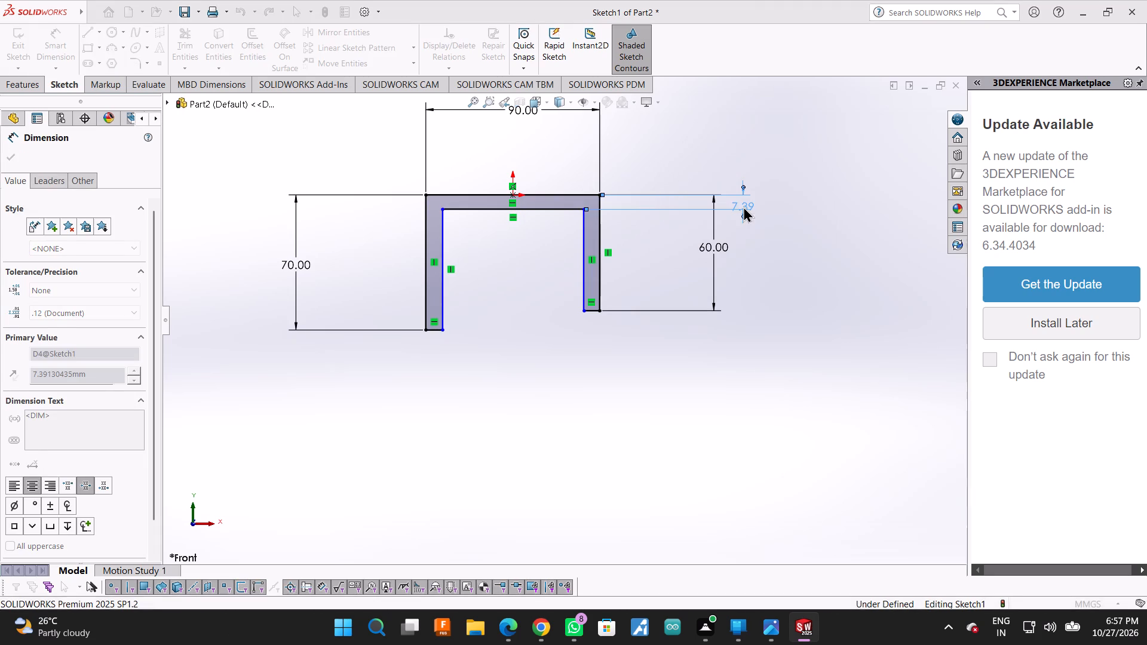
# Set the left outer leg's height dimension to 60 mm.
pyautogui.click(296, 260)
pyautogui.write('60')
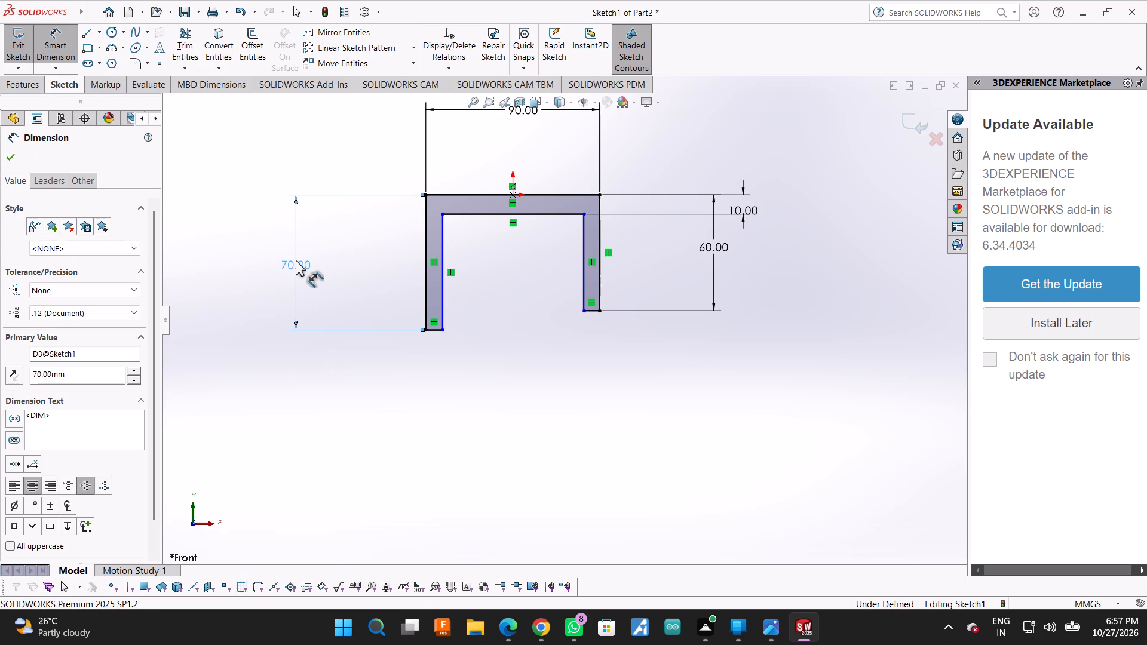
pyautogui.click(84, 383)
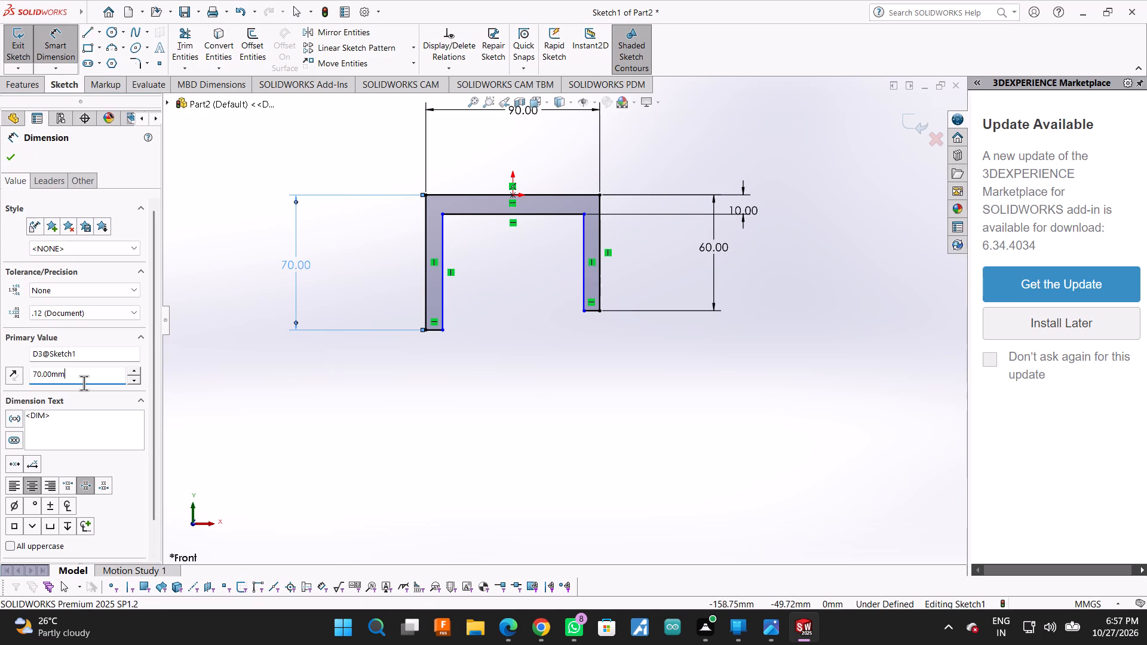
pyautogui.click(84, 383)
pyautogui.write('60')
pyautogui.press('Return')
pyautogui.click(621, 398)
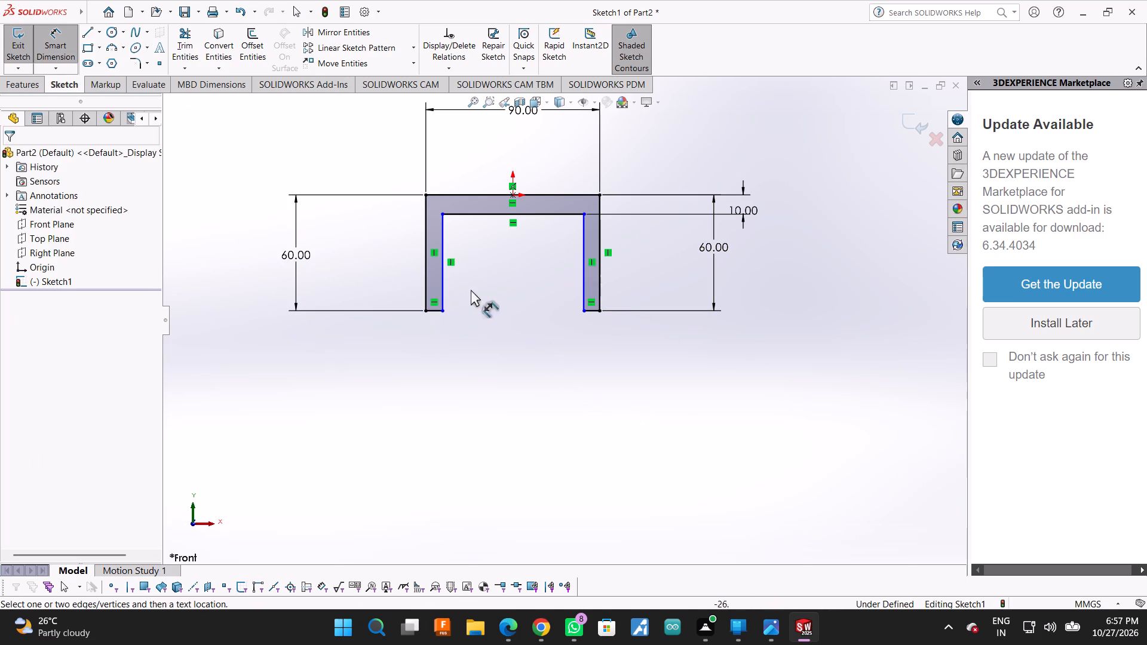
# Dimension the bottom edge of the profile's left leg to a width of 10 mm.
pyautogui.click(435, 310)
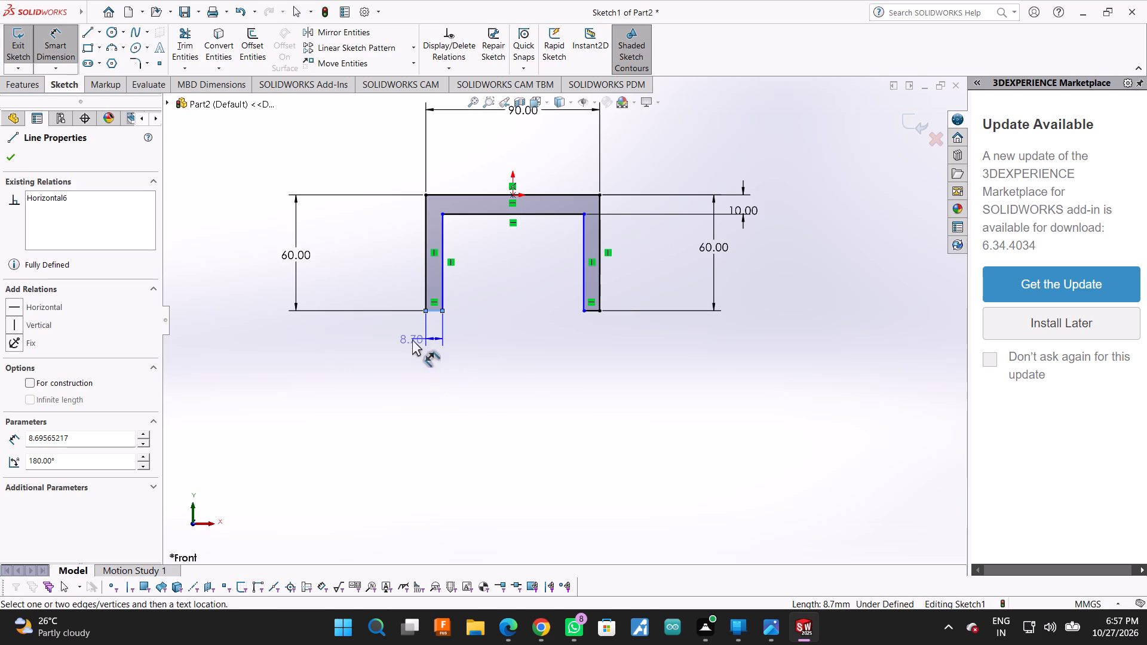
pyautogui.click(397, 342)
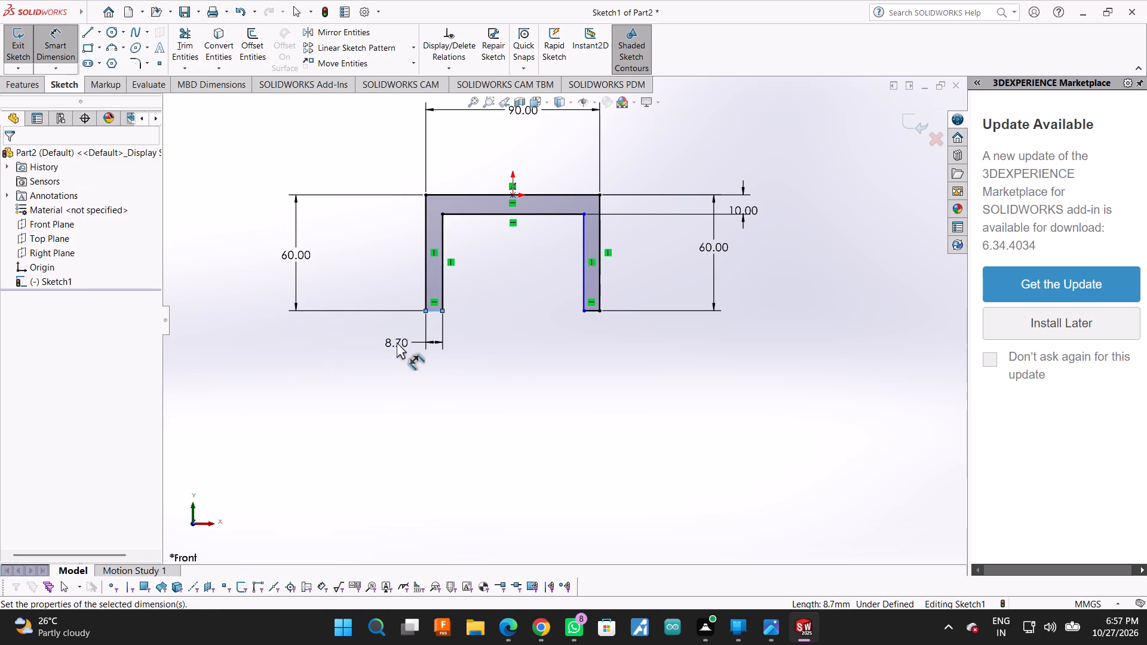
pyautogui.write('141')
pyautogui.press('BackSpace')
pyautogui.press('BackSpace')
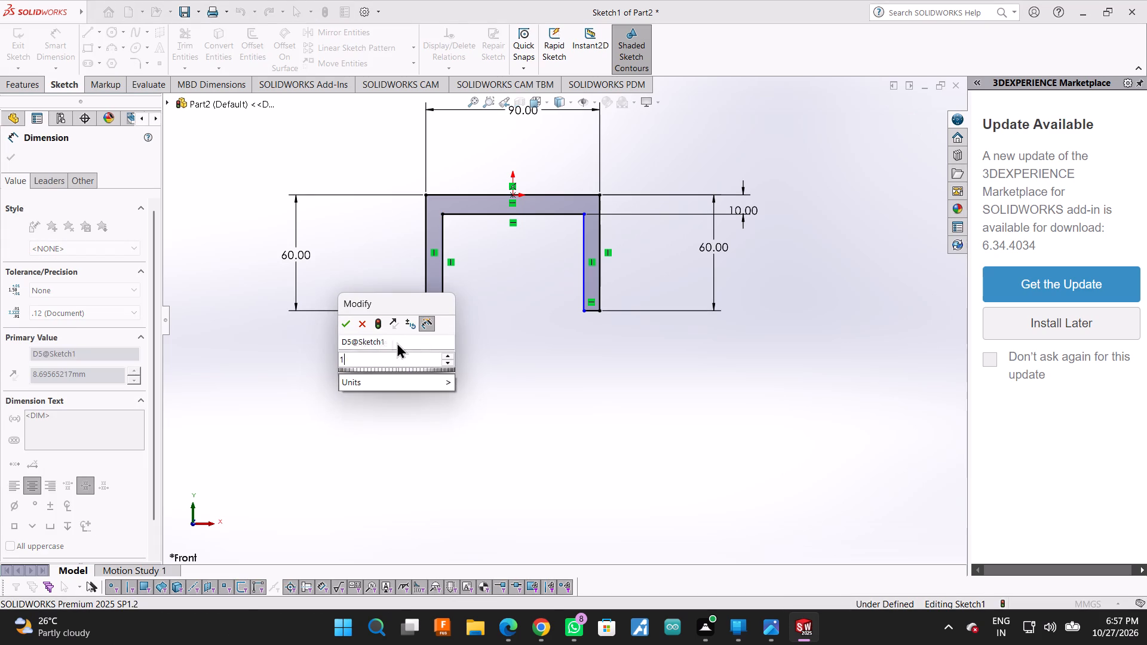
pyautogui.press('0')
pyautogui.press('Return')
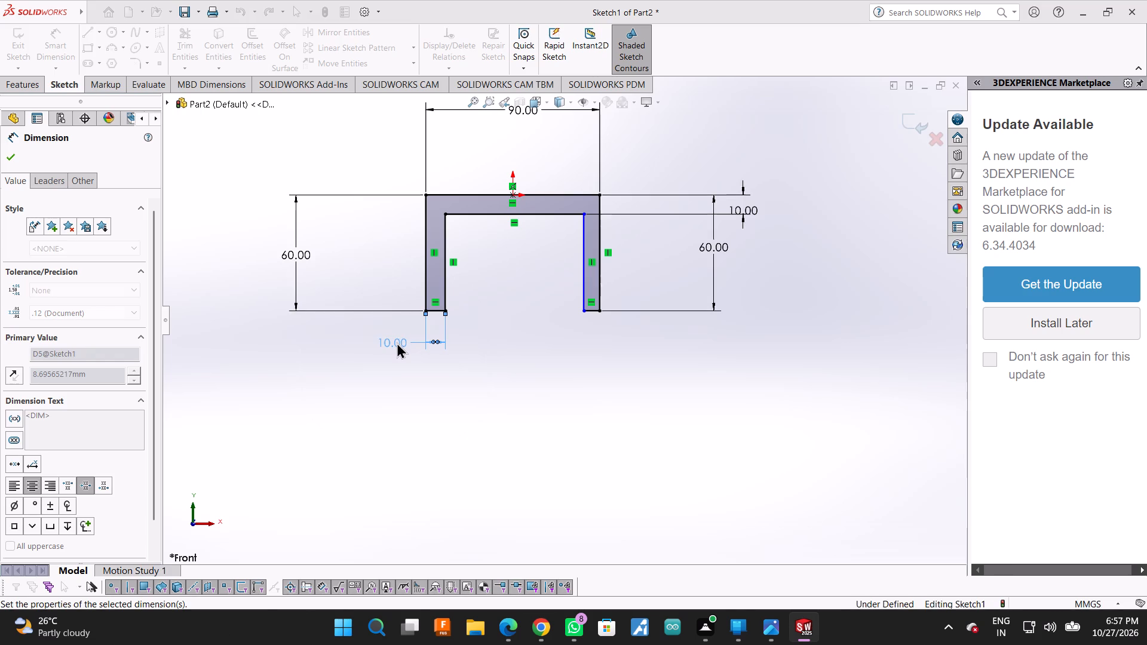
# Dimension the bottom edge of the profile's right leg to a width of 10 mm.
pyautogui.click(593, 309)
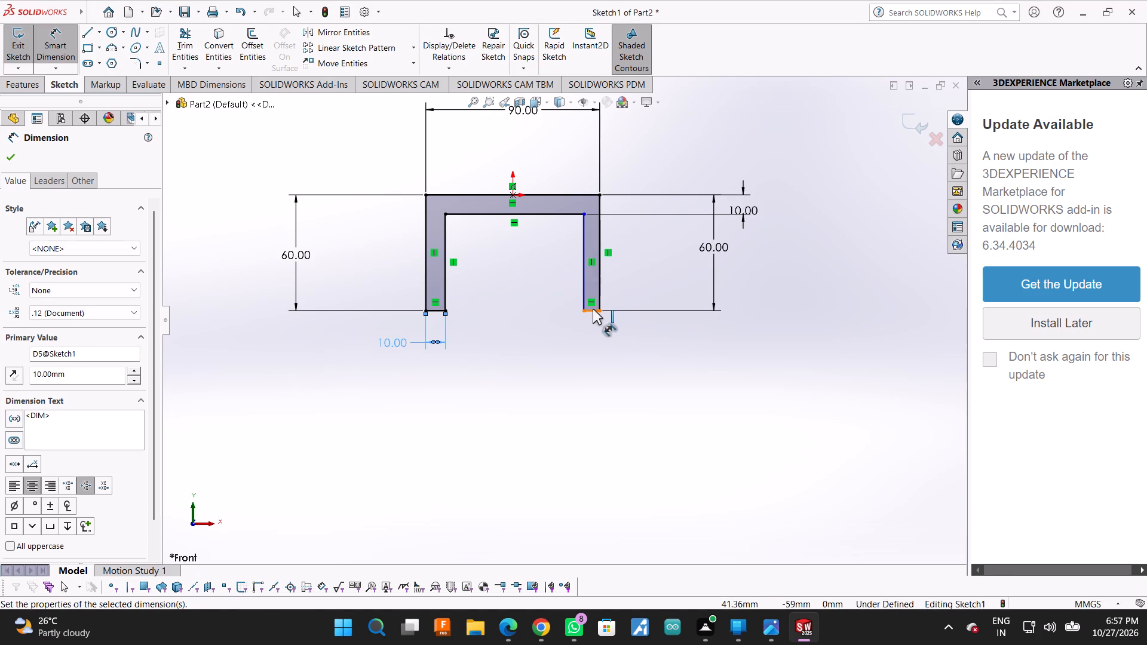
pyautogui.click(591, 349)
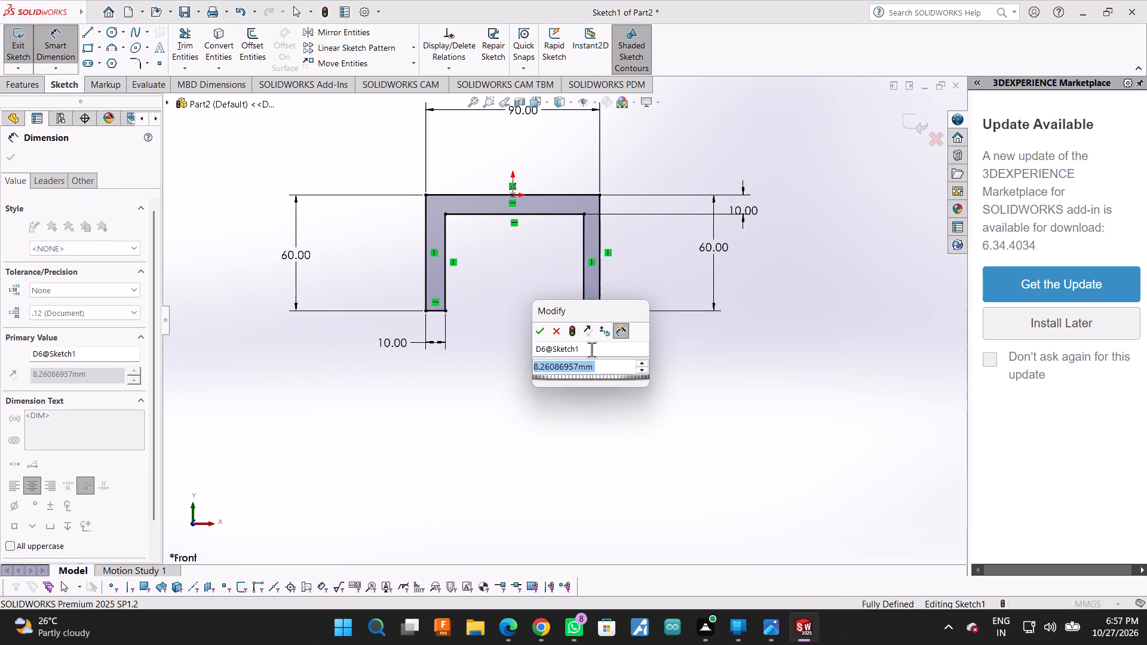
pyautogui.write('10')
pyautogui.press('Return')
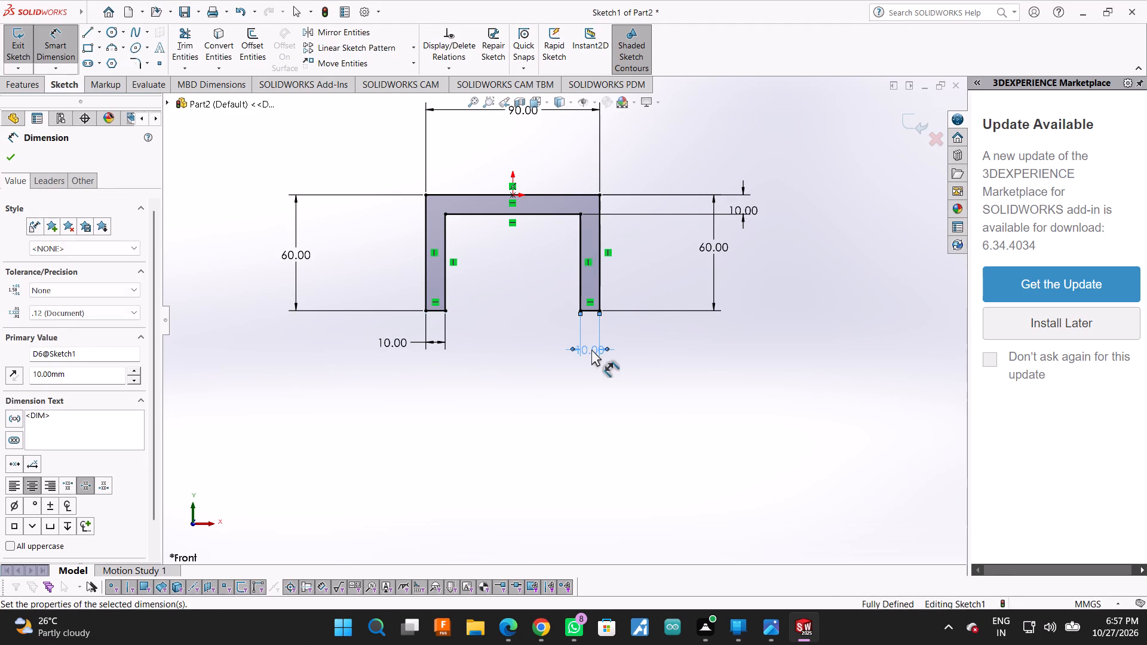
pyautogui.click(664, 336)
# Extrude the inverted-U profile as a blind boss 28 mm deep in the reversed direction from the sketch plane.
pyautogui.scroll(1, 639, 340)
pyautogui.moveTo(712, 182); pyautogui.dragTo(700, 198, button='middle')
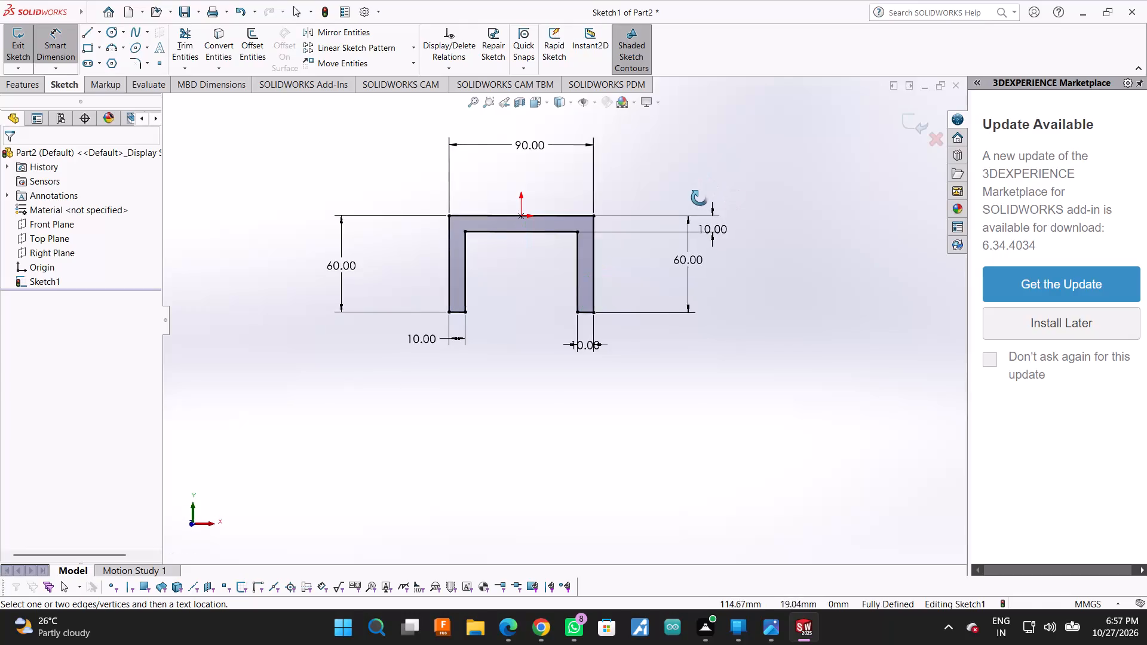
pyautogui.moveTo(700, 198); pyautogui.dragTo(703, 165, button='middle')
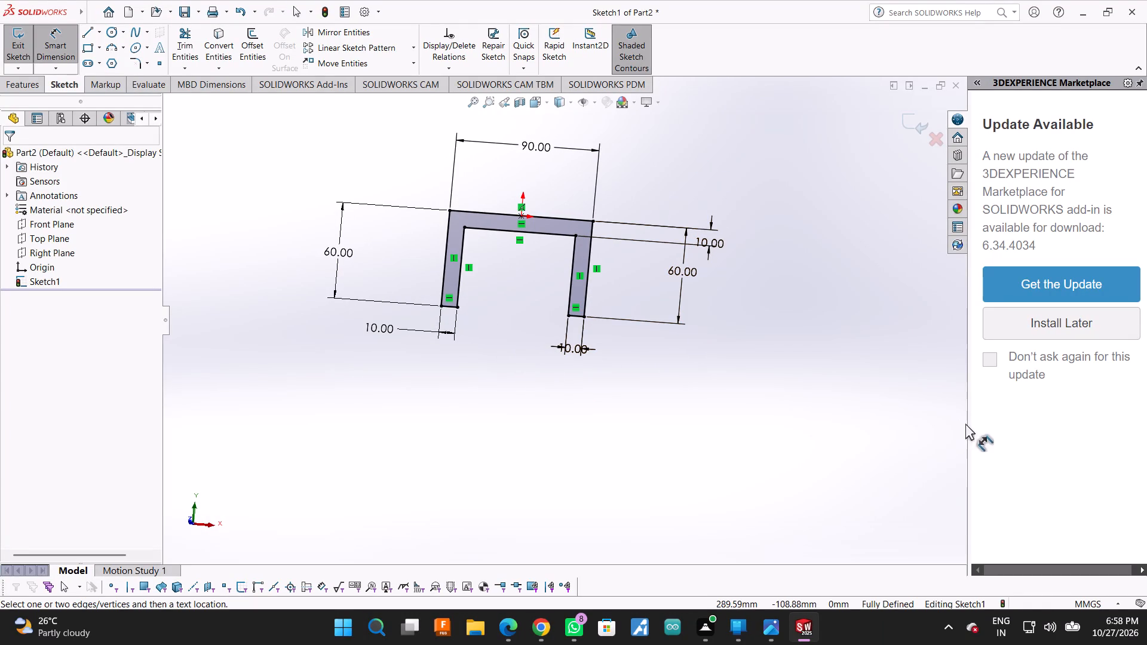
pyautogui.moveTo(969, 423); pyautogui.dragTo(1146, 396)
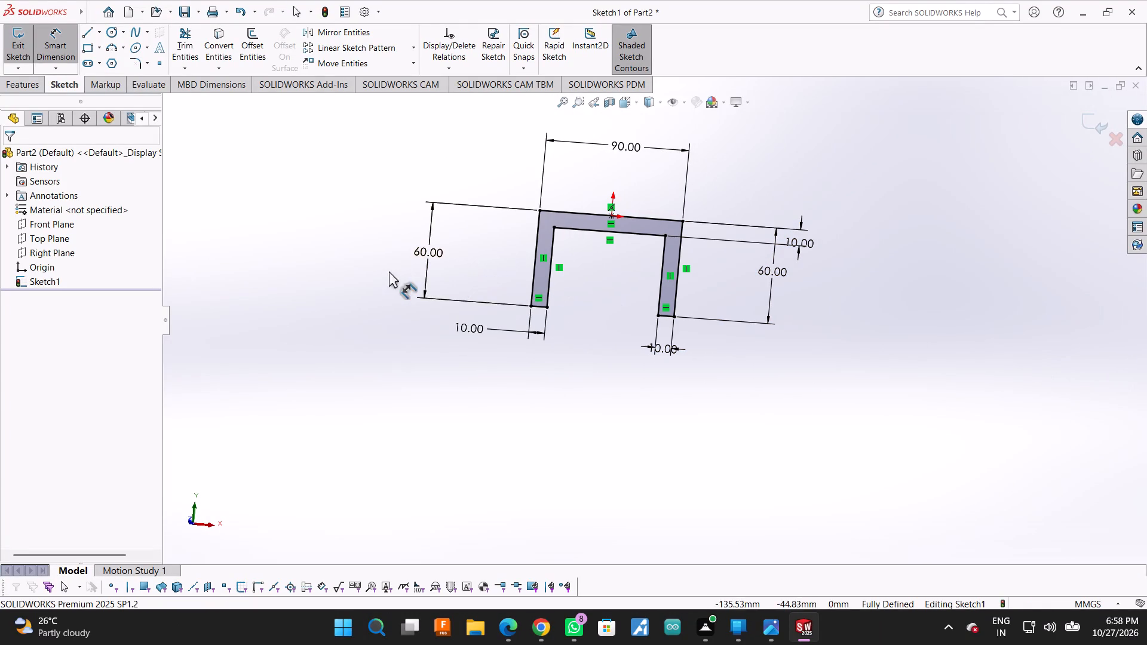
pyautogui.moveTo(389, 271); pyautogui.dragTo(407, 279)
pyautogui.moveTo(415, 283); pyautogui.dragTo(437, 294, button='middle')
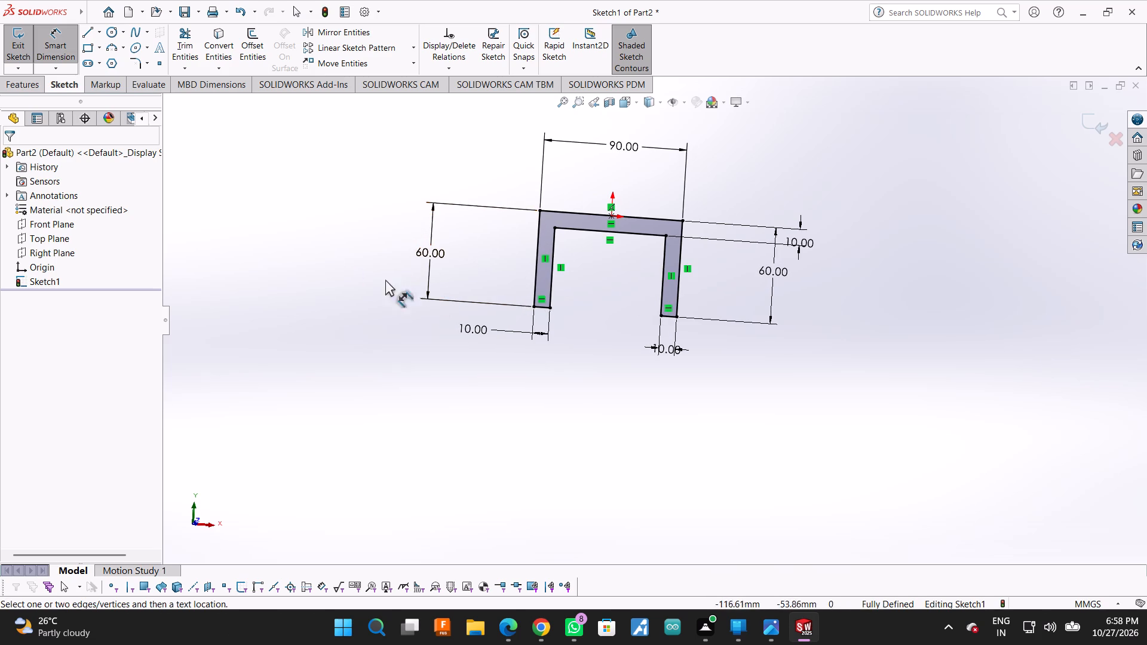
pyautogui.click(24, 87)
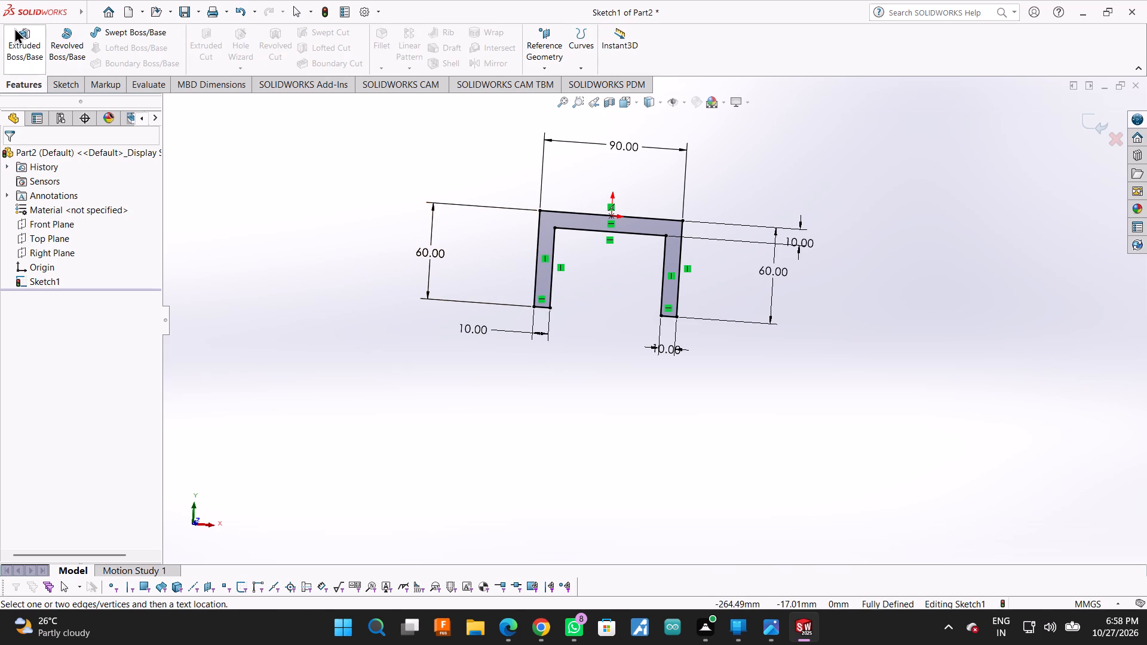
pyautogui.click(21, 30)
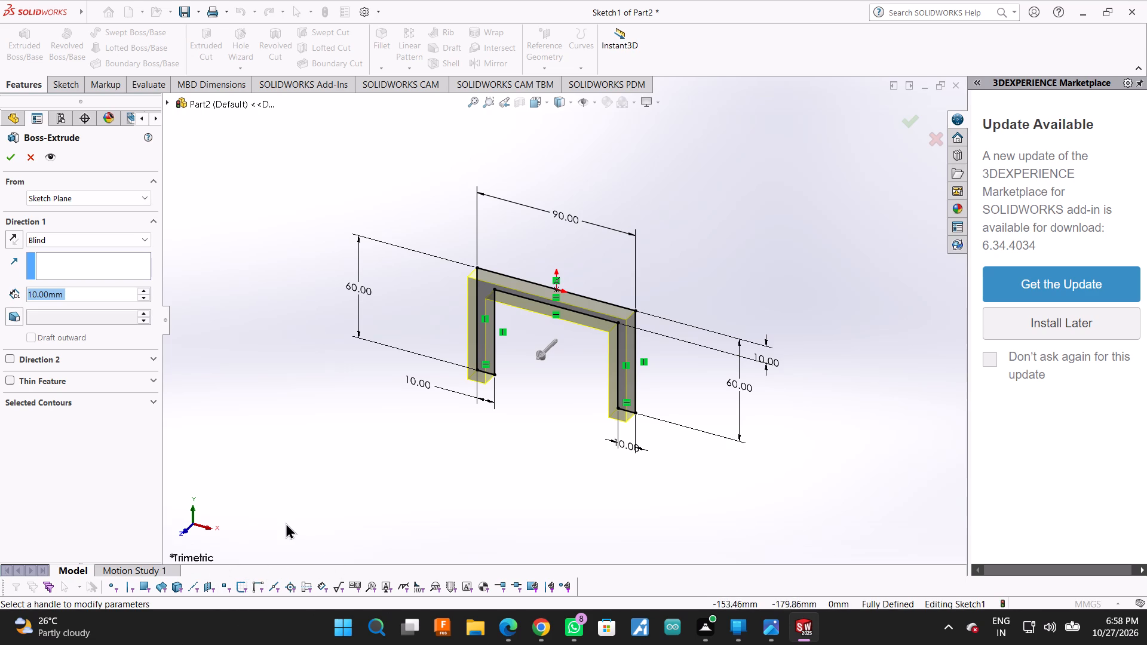
pyautogui.doubleClick(139, 240)
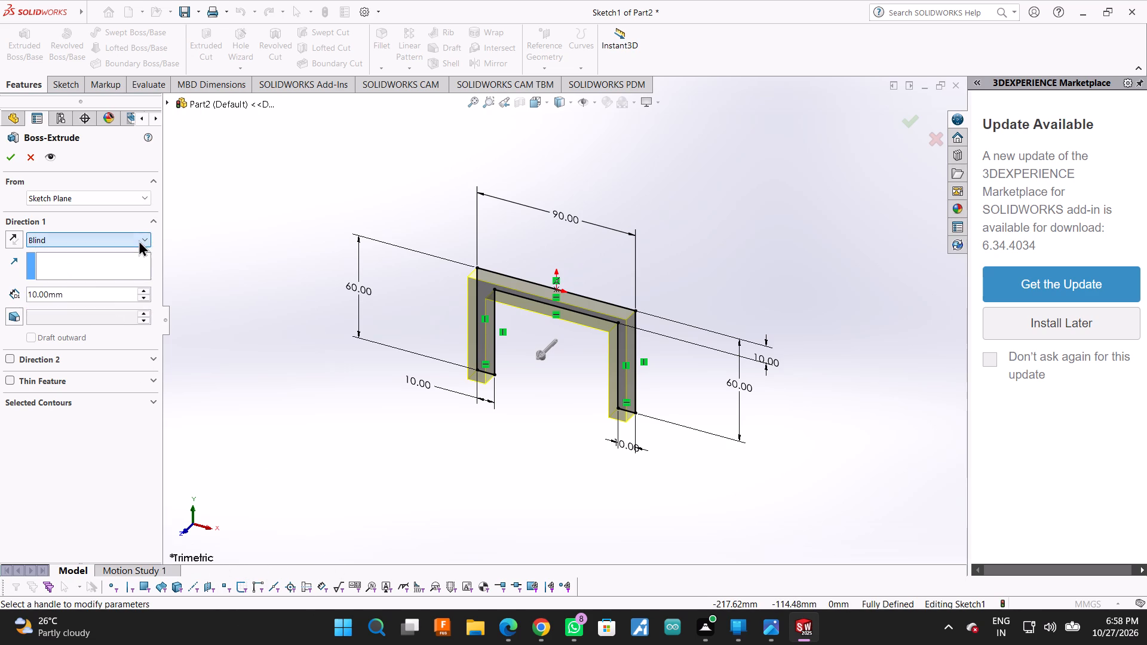
pyautogui.click(14, 238)
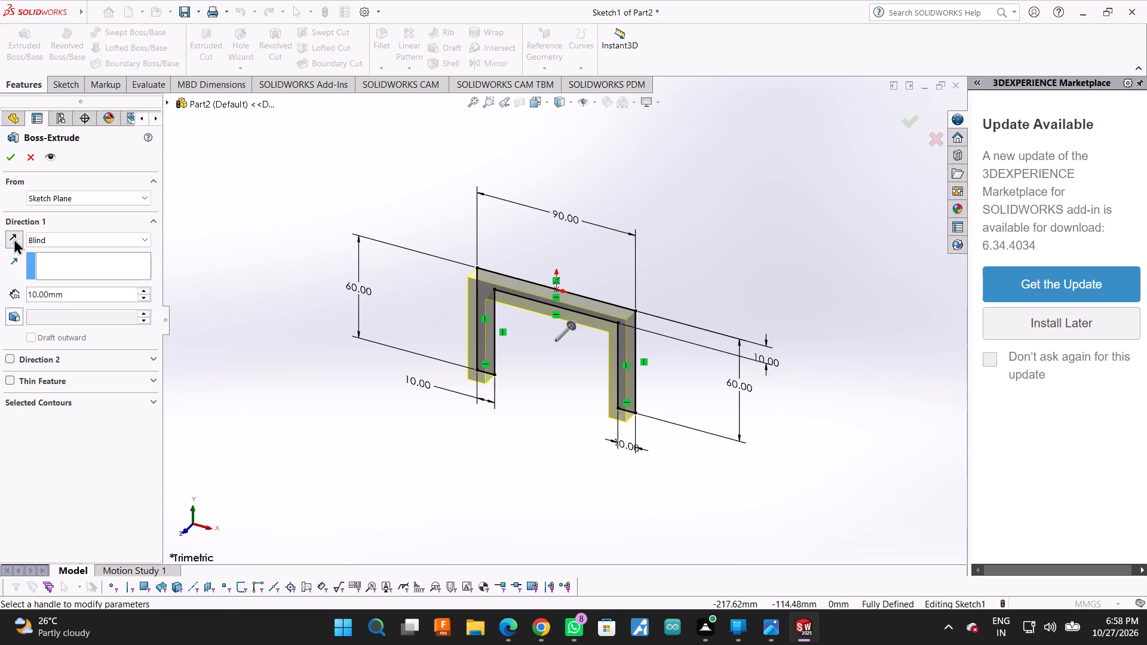
pyautogui.doubleClick(113, 301)
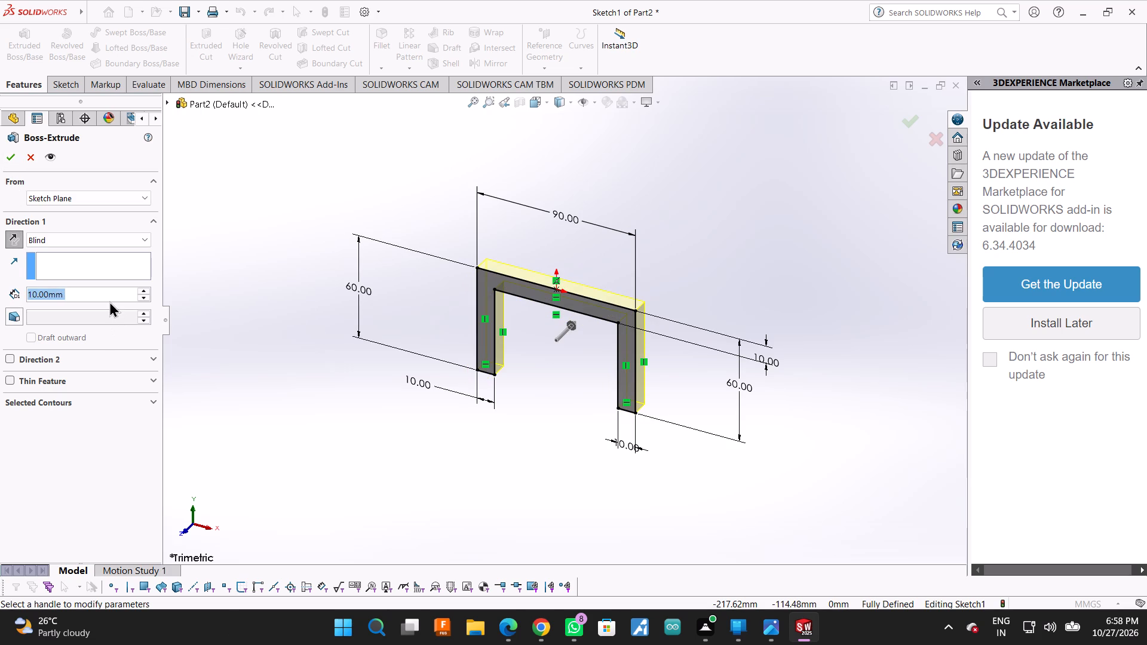
pyautogui.write('28')
pyautogui.press('Return')
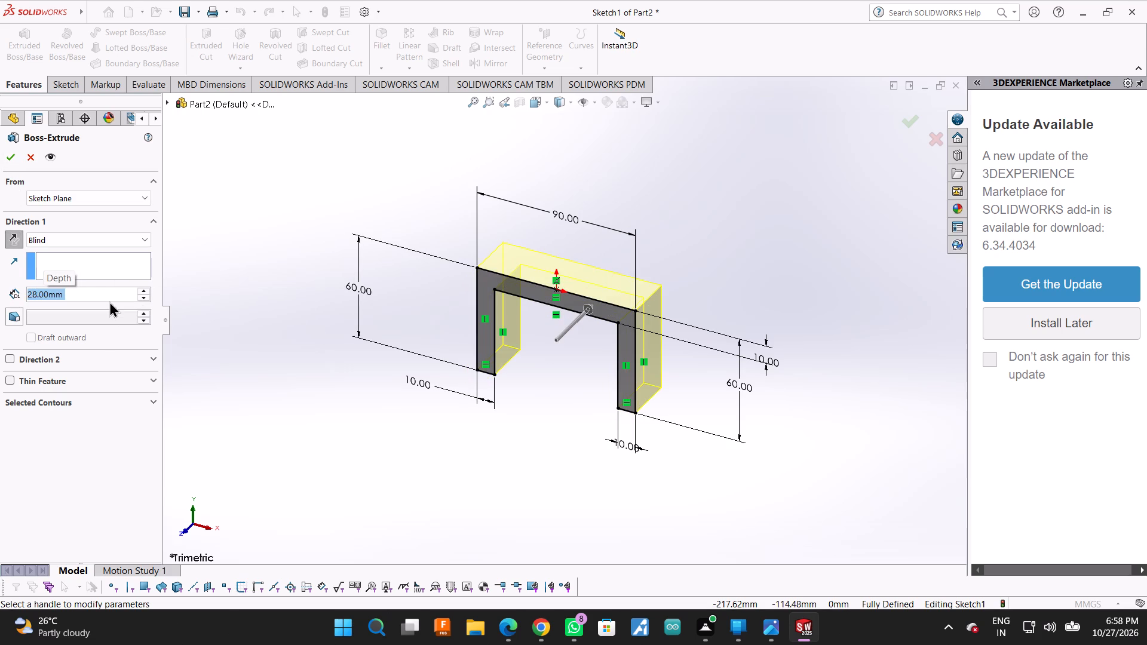
pyautogui.click(6, 158)
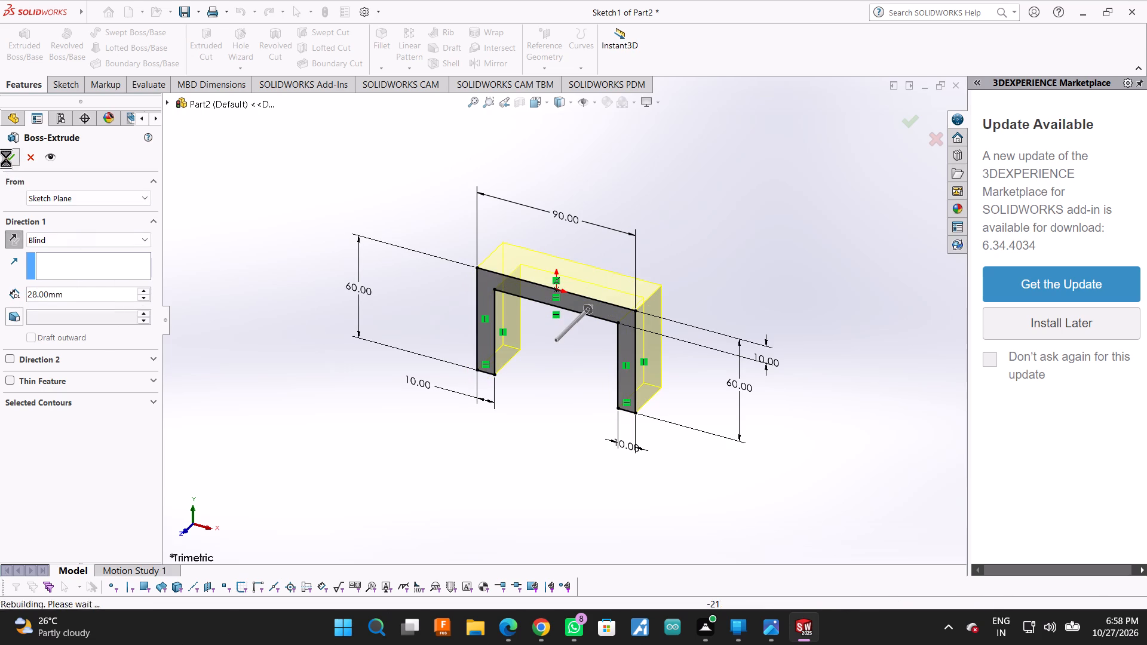
# Orient the view normal to the Top Plane and start a new sketch on that plane.
pyautogui.moveTo(779, 364); pyautogui.dragTo(755, 390, button='middle')
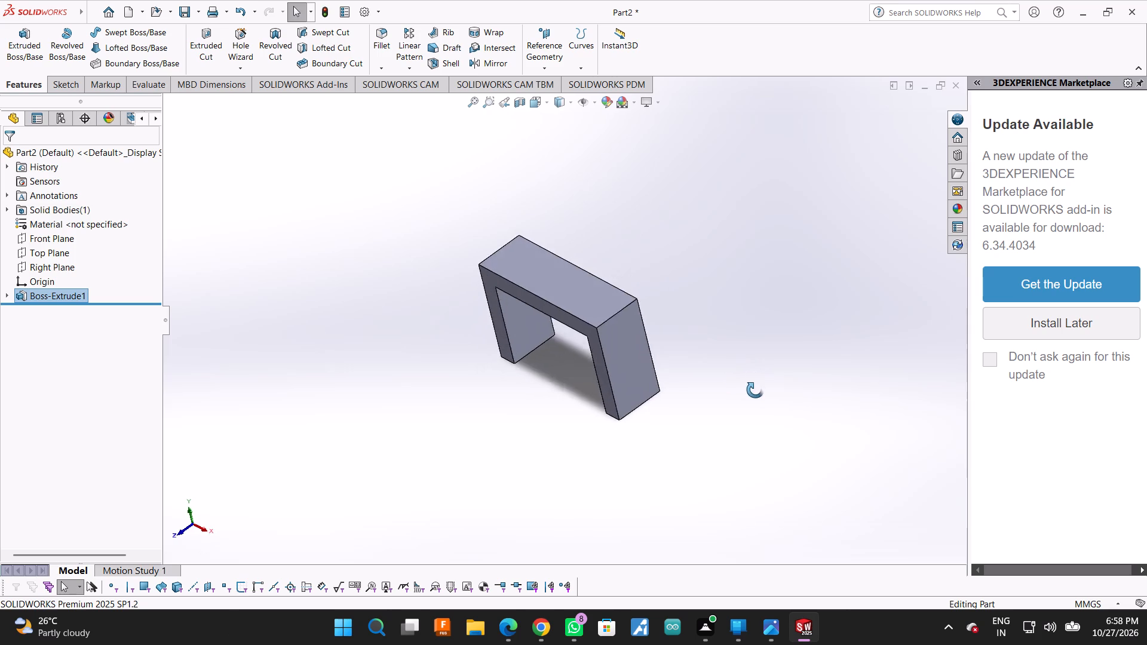
pyautogui.moveTo(755, 390); pyautogui.dragTo(777, 401, button='middle')
pyautogui.moveTo(790, 408); pyautogui.dragTo(764, 428, button='middle')
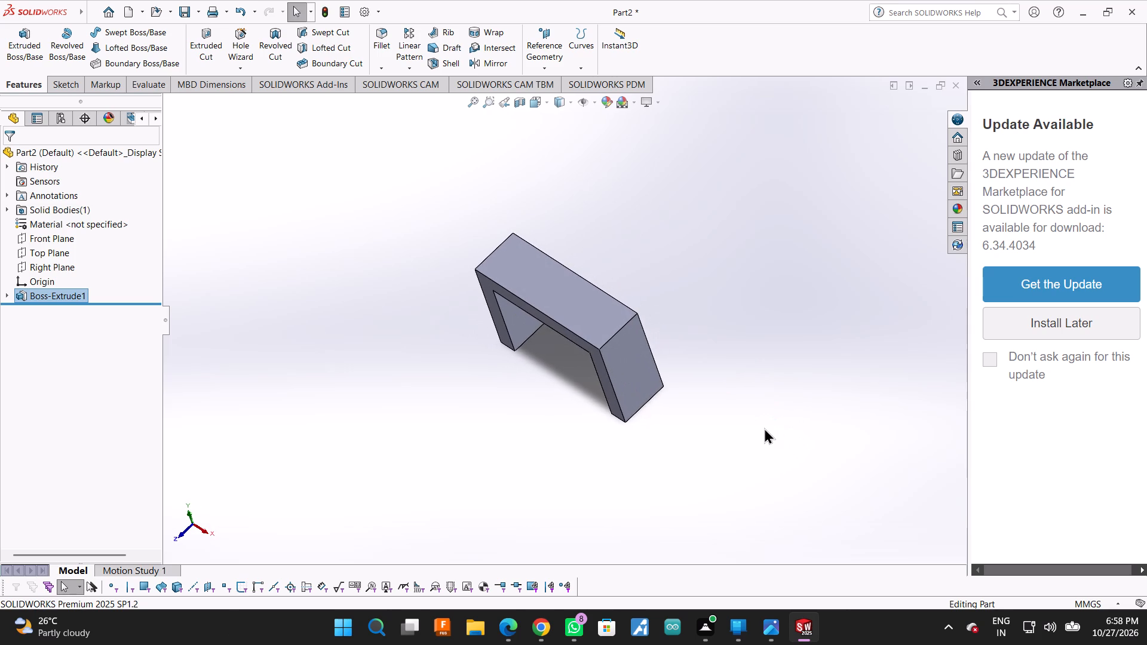
pyautogui.scroll(1, 764, 428)
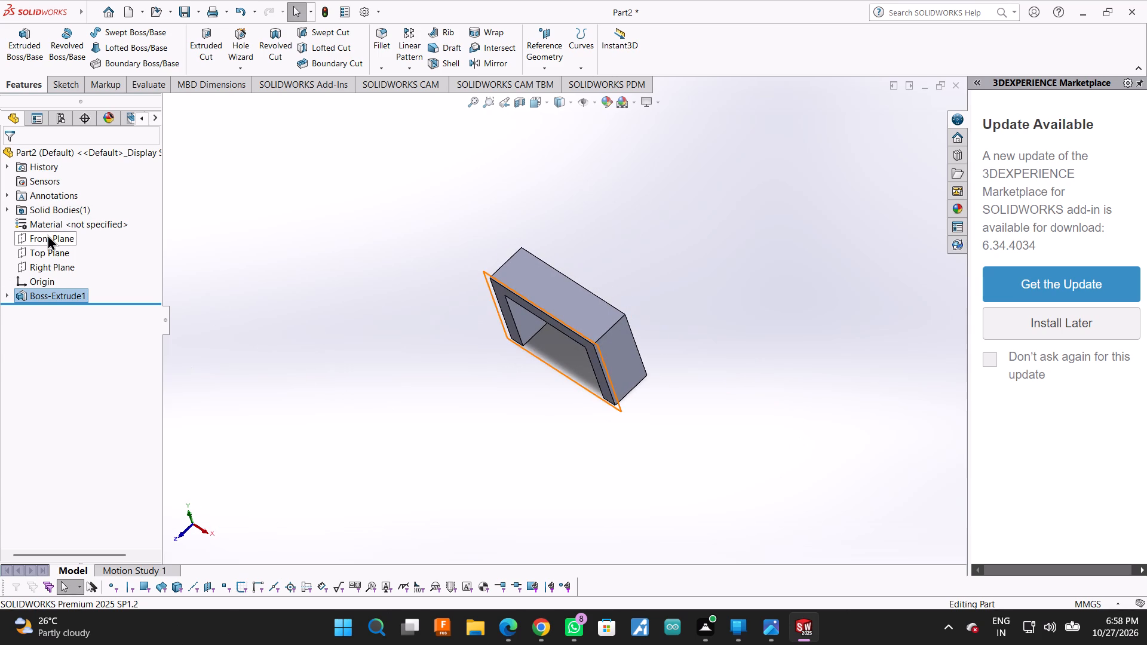
pyautogui.middleClick(768, 410)
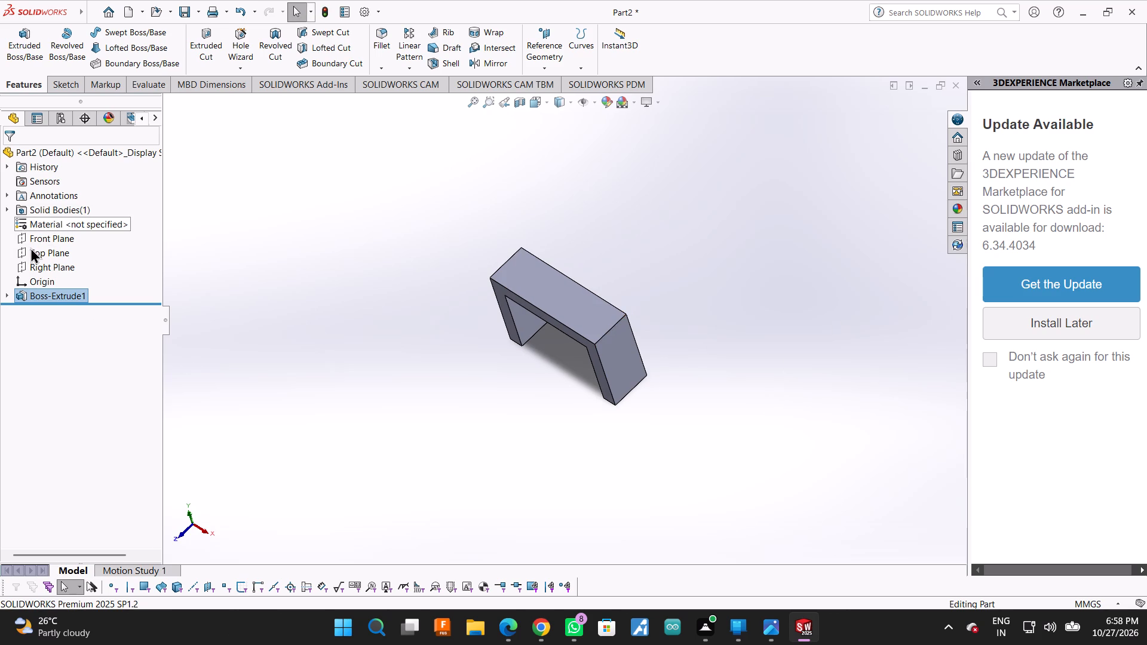
pyautogui.click(35, 251)
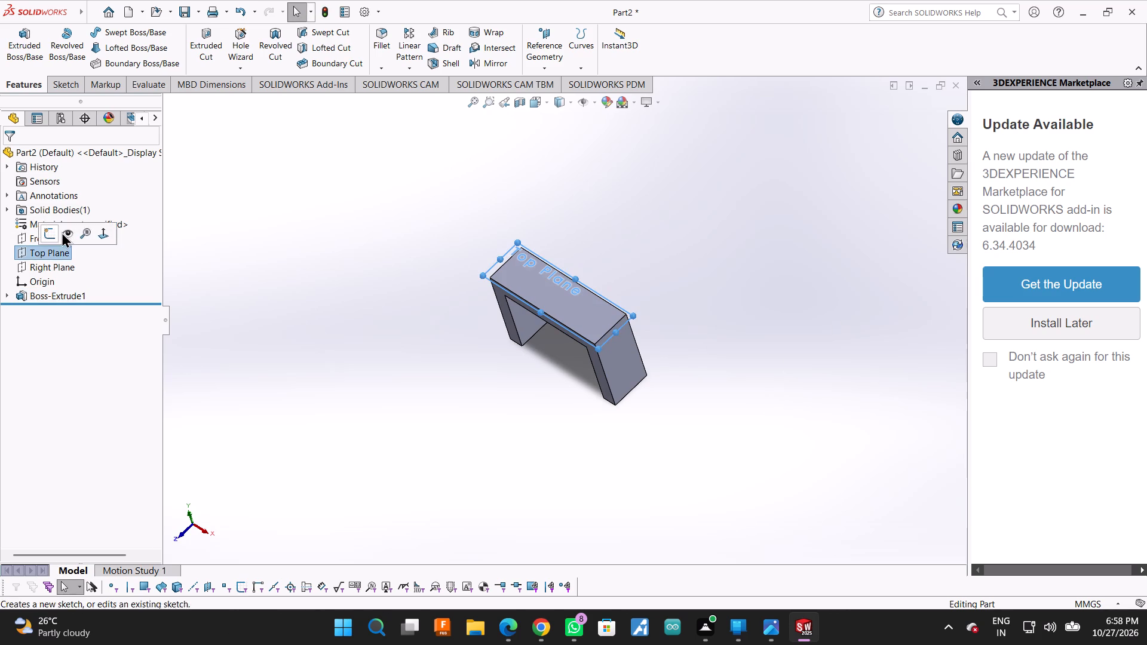
pyautogui.click(102, 232)
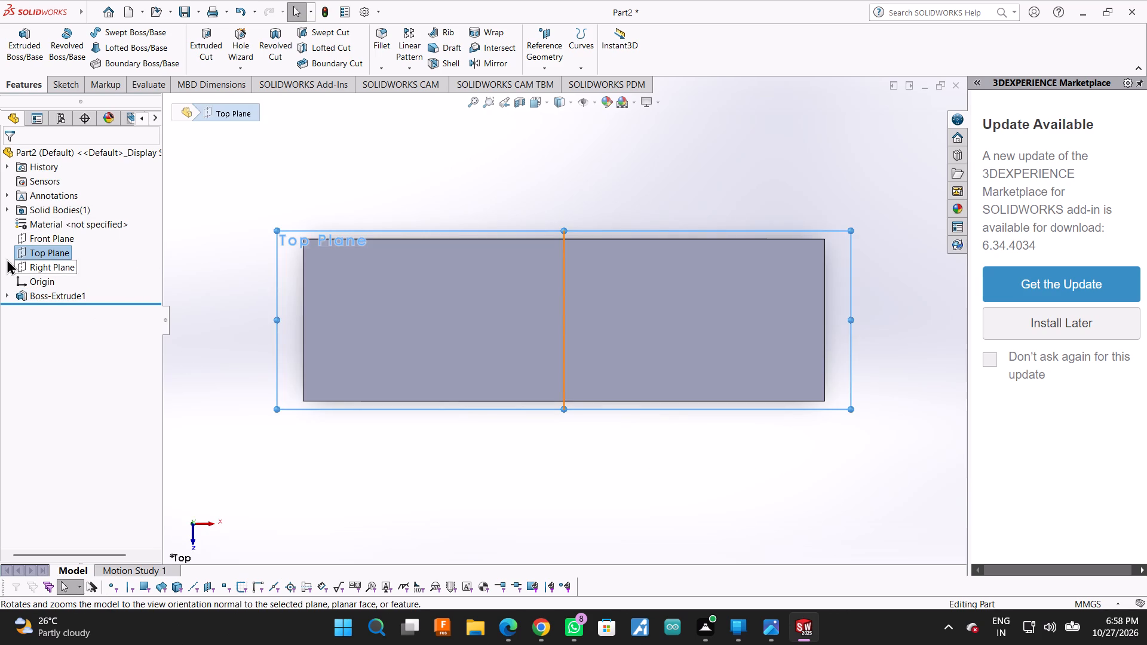
pyautogui.click(26, 254)
pyautogui.click(44, 236)
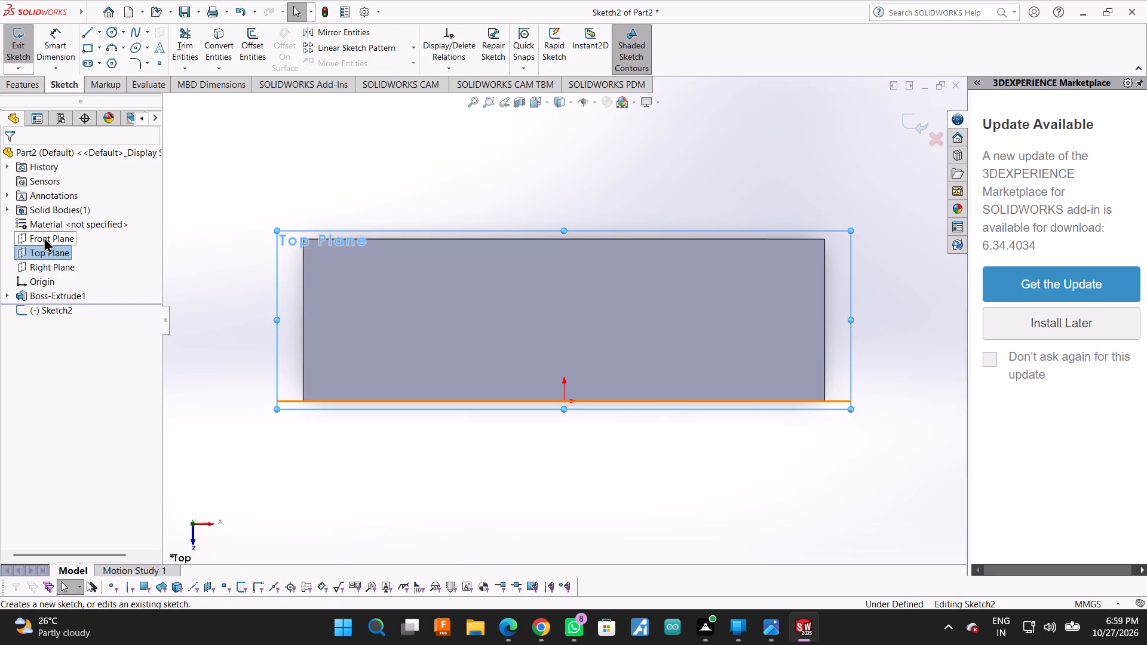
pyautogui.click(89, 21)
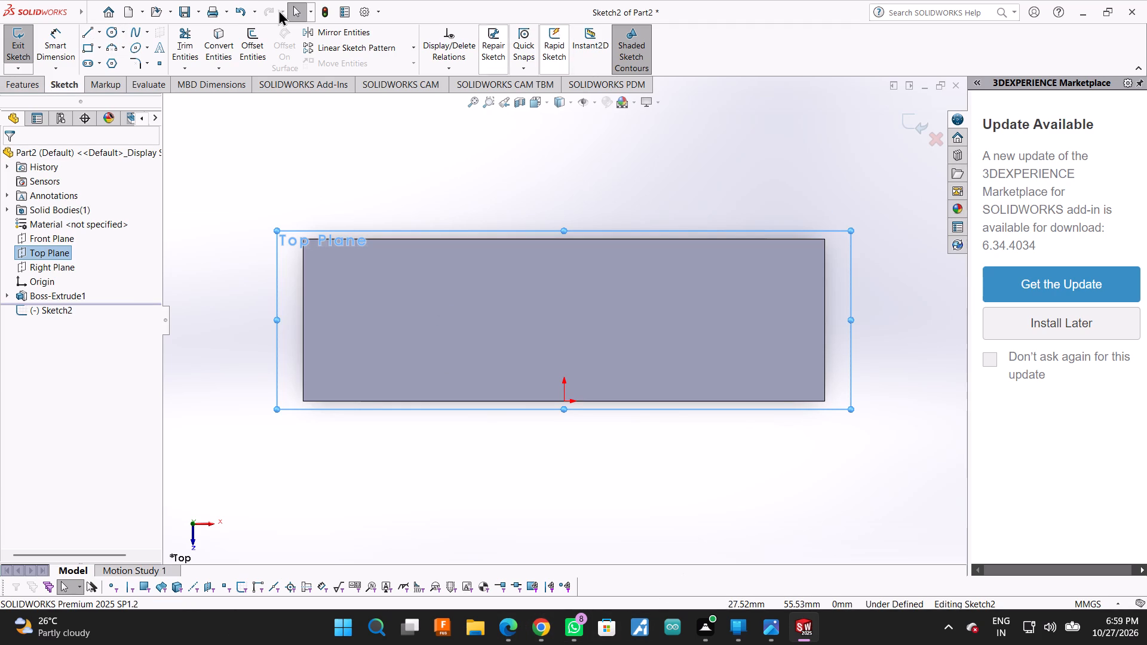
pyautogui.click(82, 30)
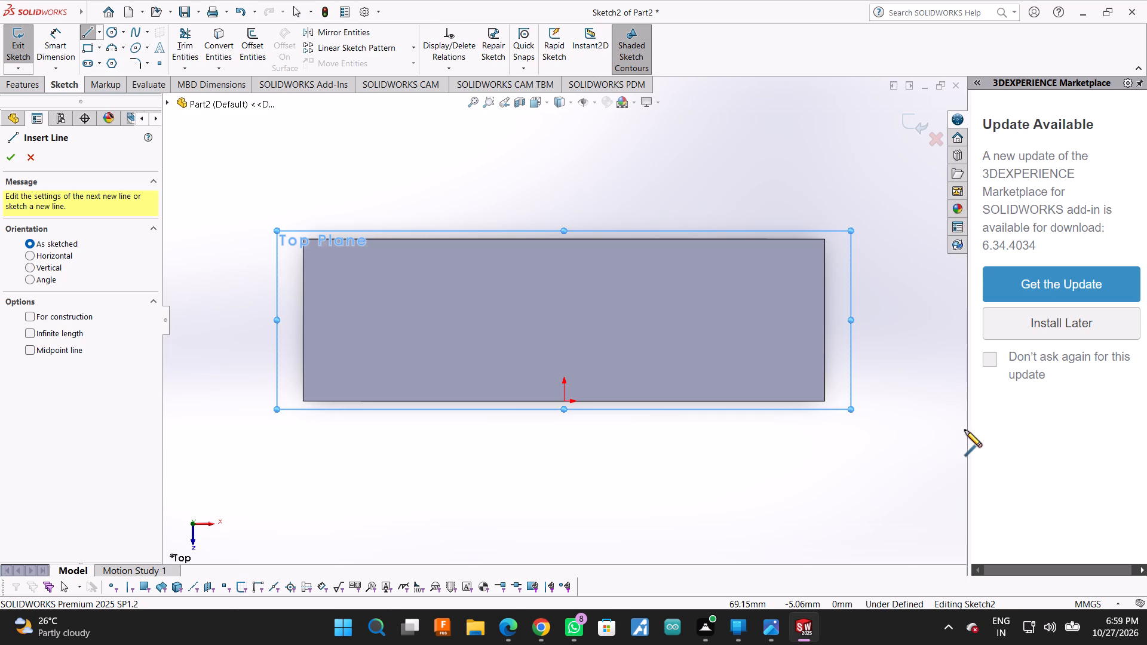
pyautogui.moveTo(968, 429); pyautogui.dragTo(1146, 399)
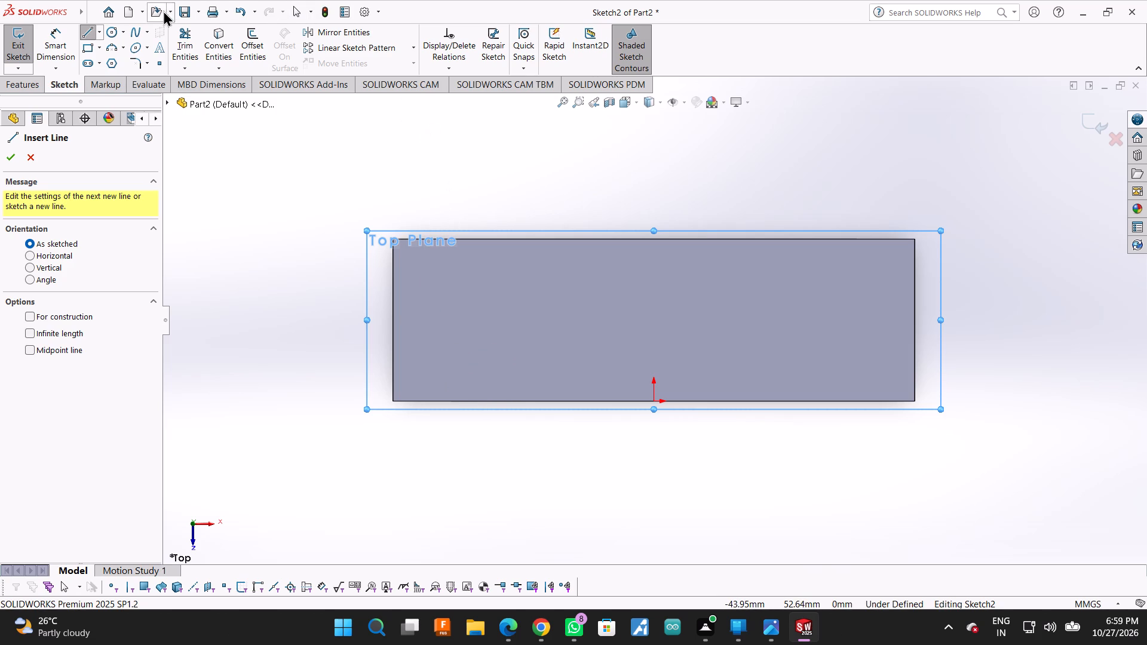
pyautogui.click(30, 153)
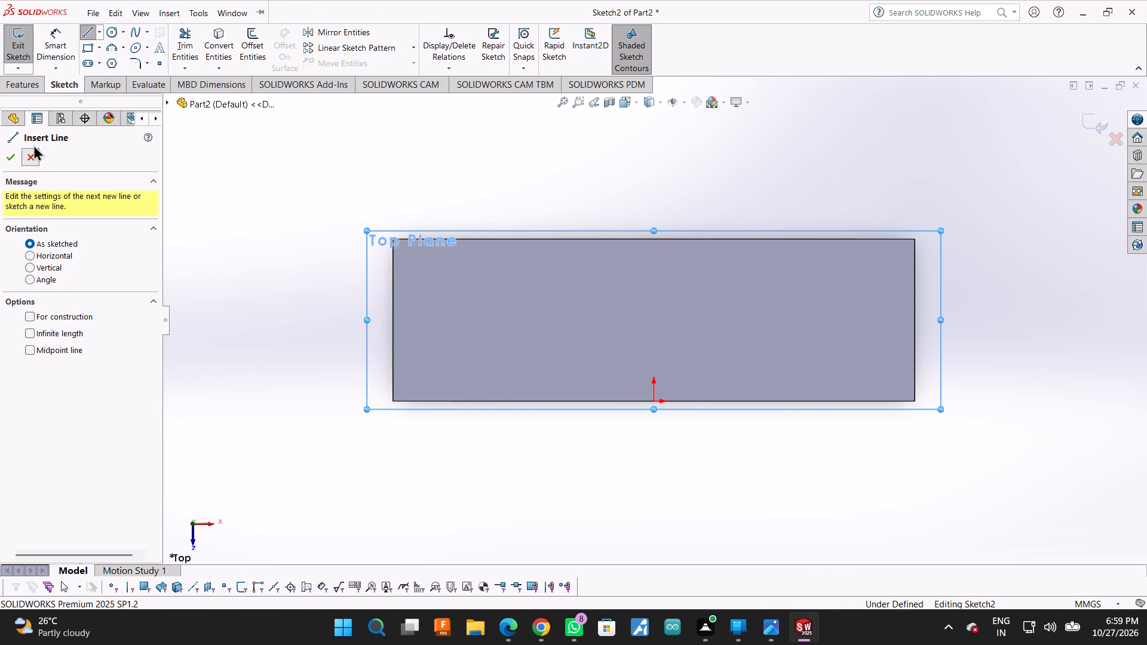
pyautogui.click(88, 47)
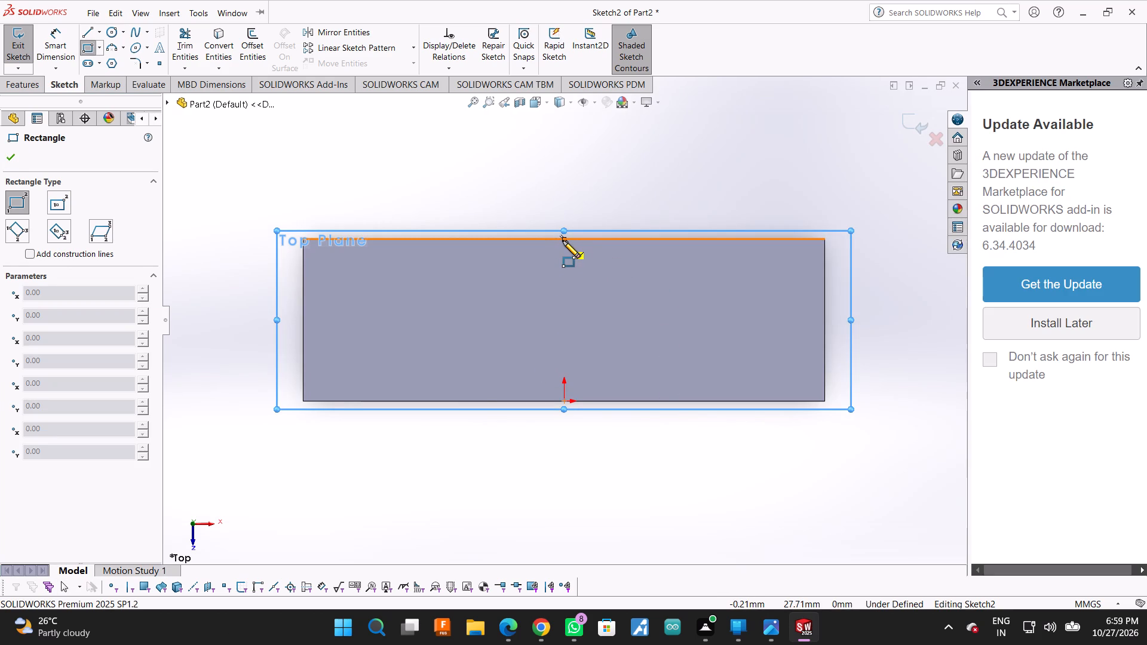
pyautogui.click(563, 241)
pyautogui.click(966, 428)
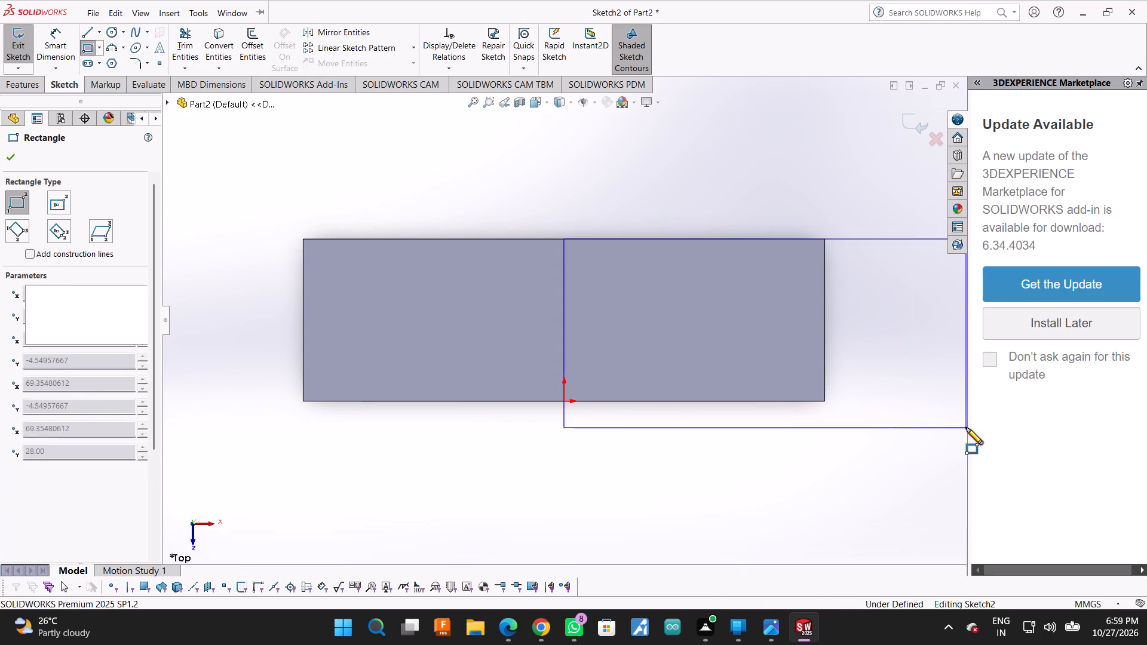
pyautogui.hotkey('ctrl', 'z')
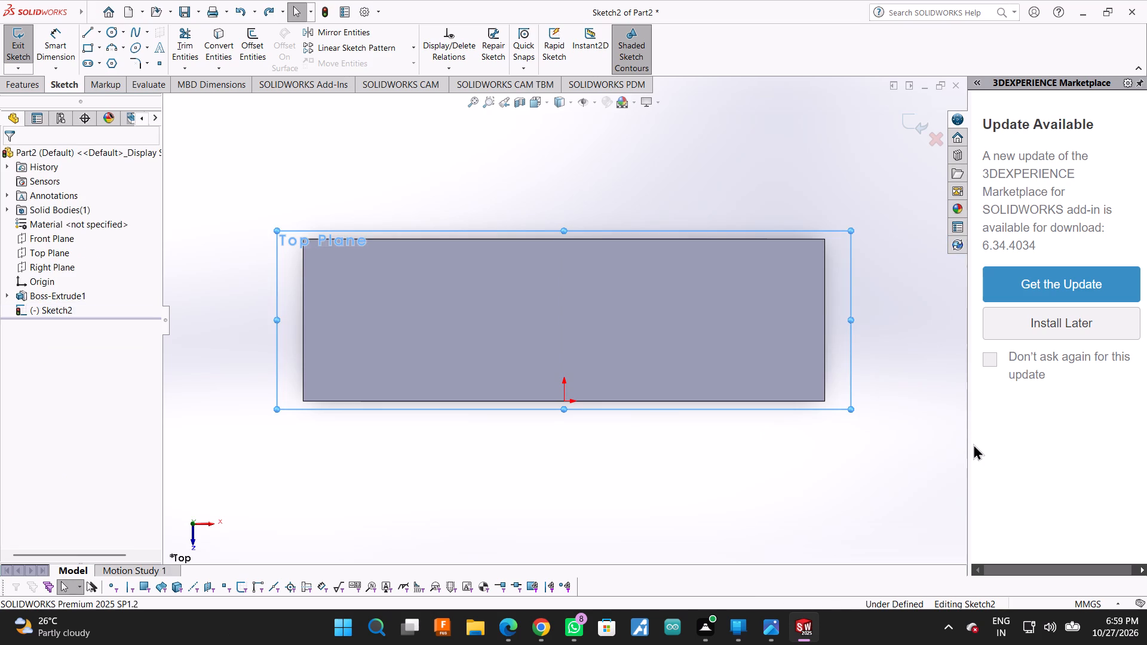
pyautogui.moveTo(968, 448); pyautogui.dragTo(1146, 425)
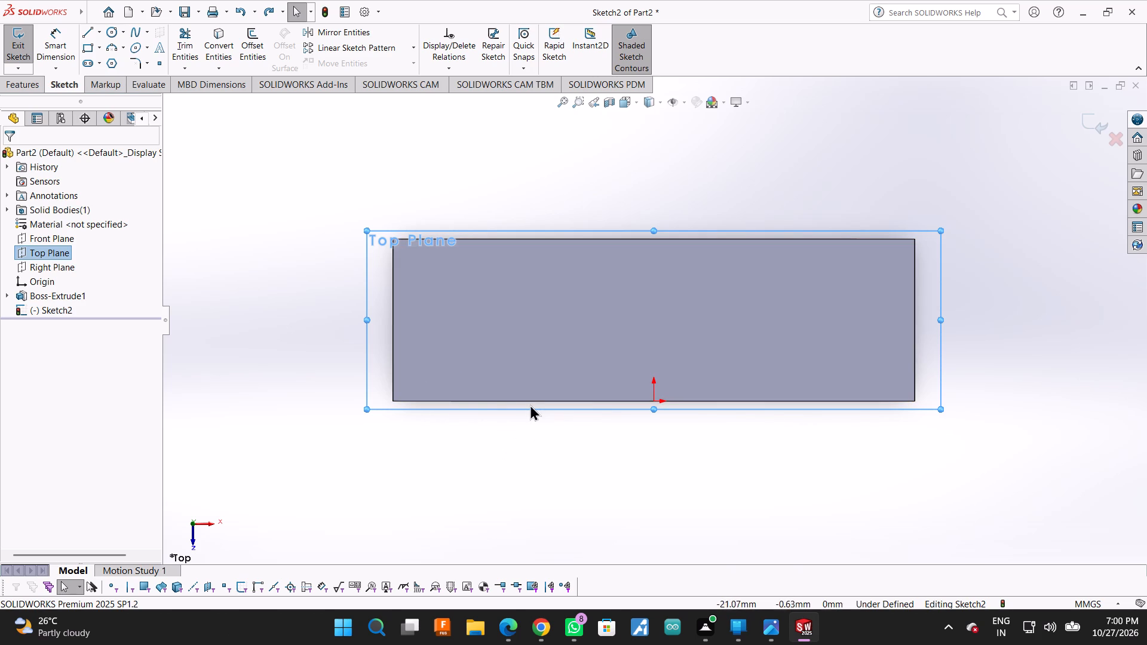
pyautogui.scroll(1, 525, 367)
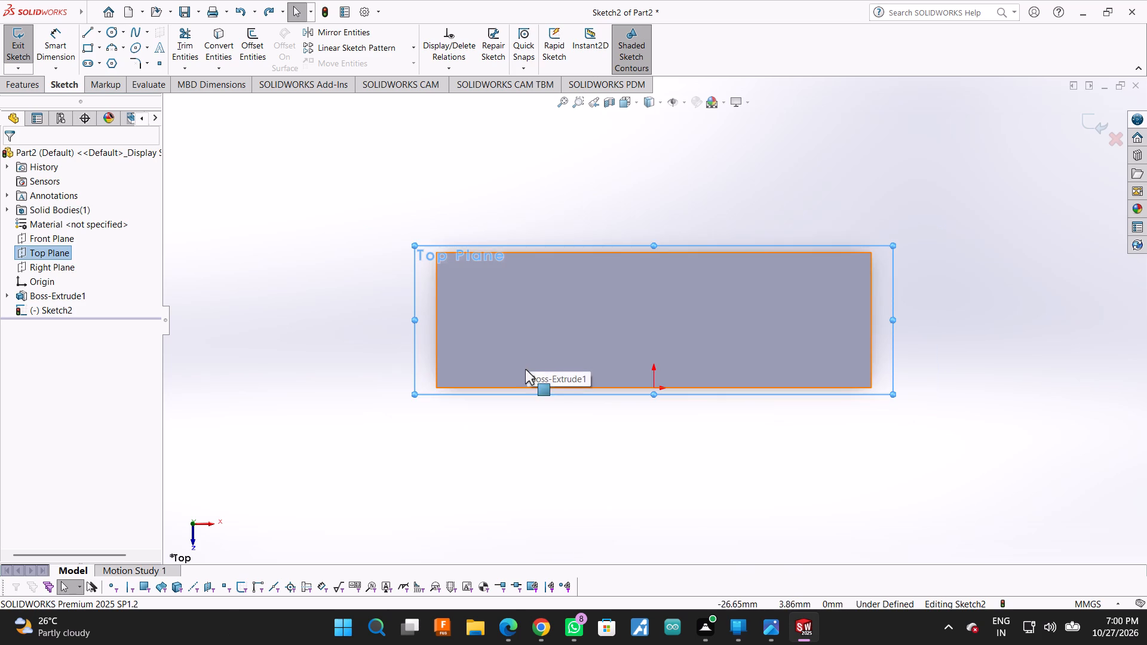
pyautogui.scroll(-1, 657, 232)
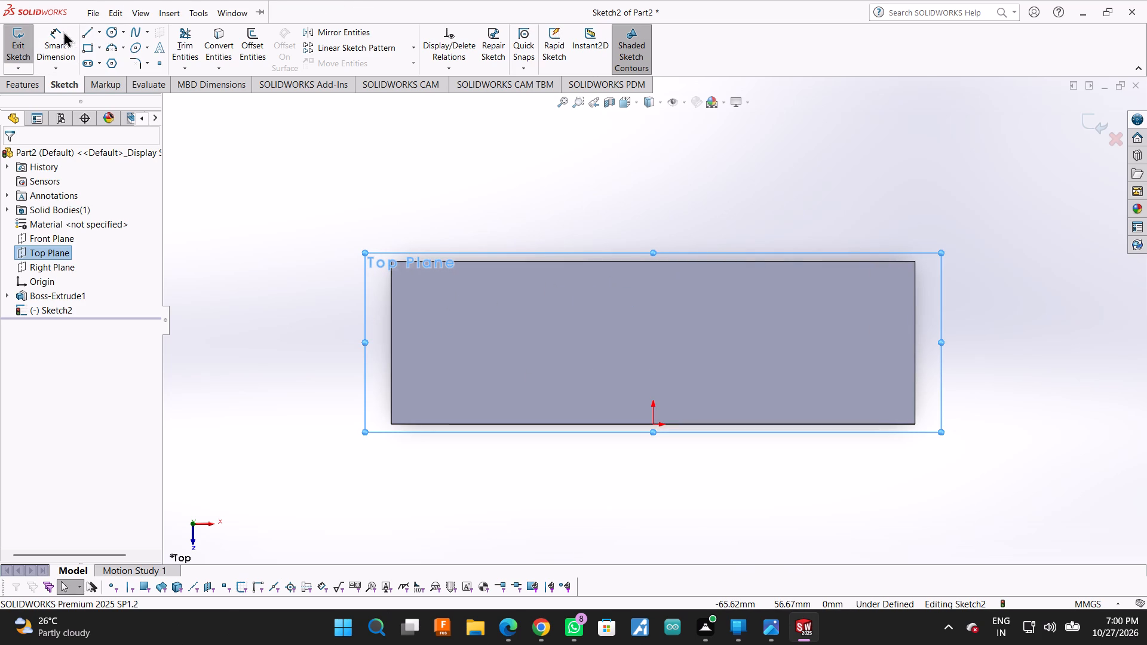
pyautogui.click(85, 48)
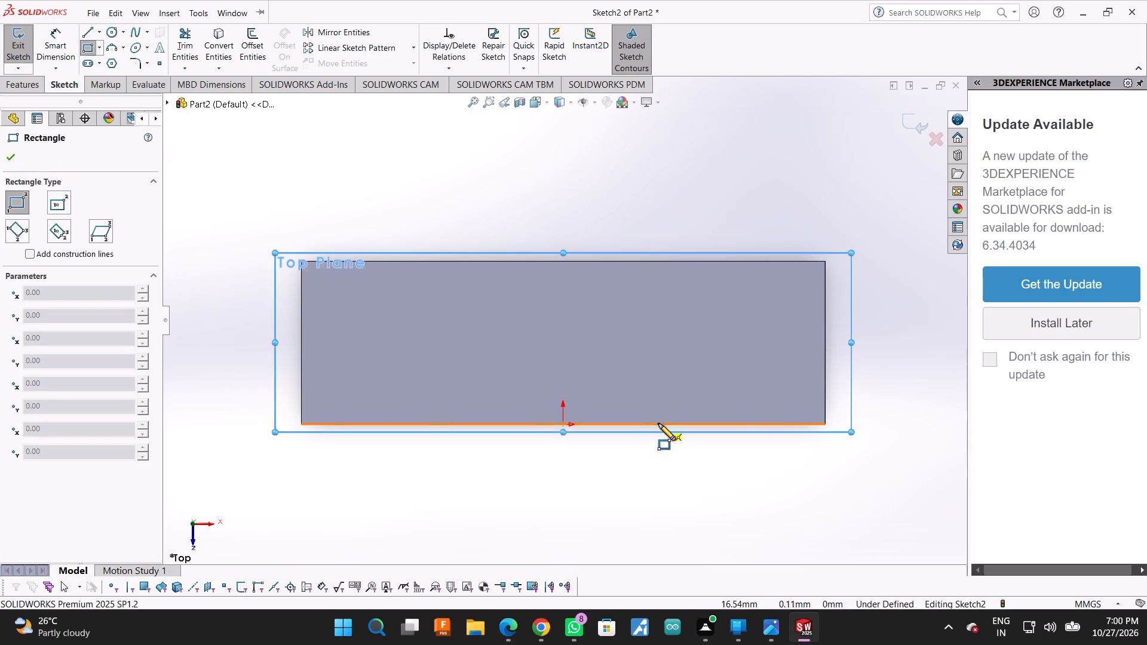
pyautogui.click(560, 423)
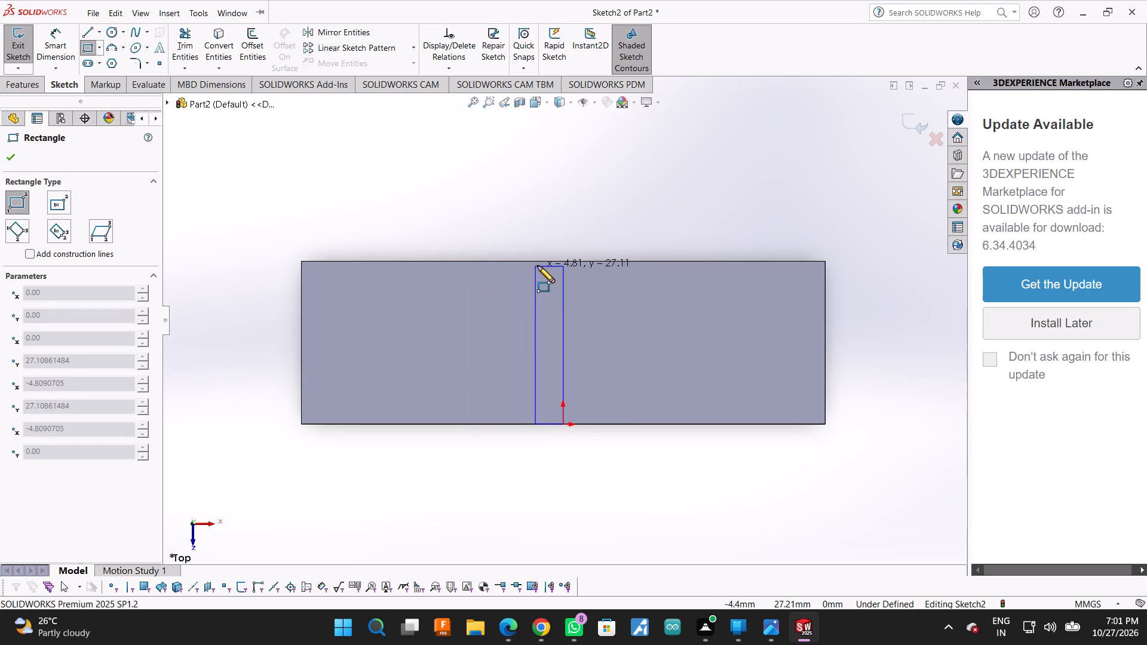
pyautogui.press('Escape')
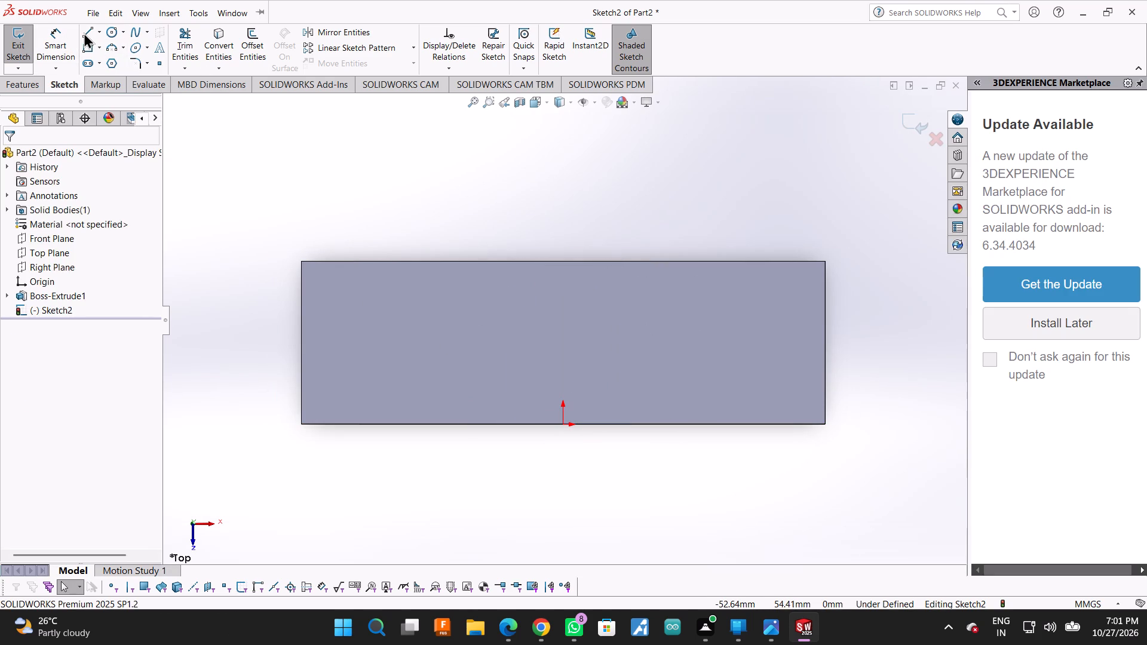
# Sketch a vertical line about 46 mm long from the origin, across the bracket and past its far long edge.
pyautogui.click(84, 32)
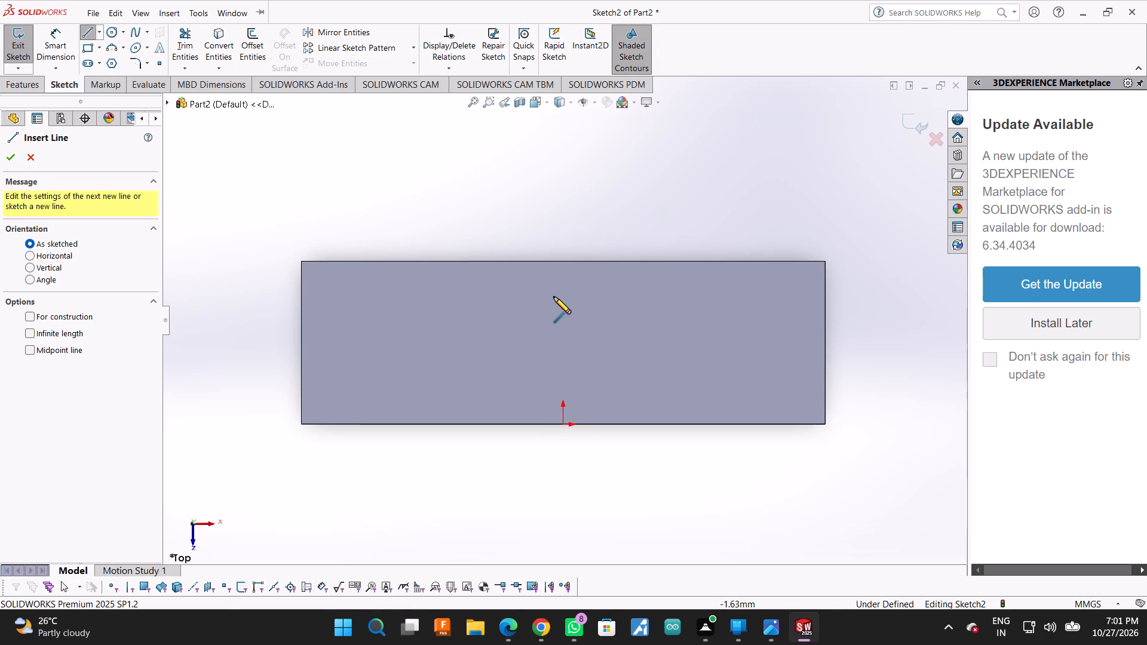
pyautogui.click(566, 427)
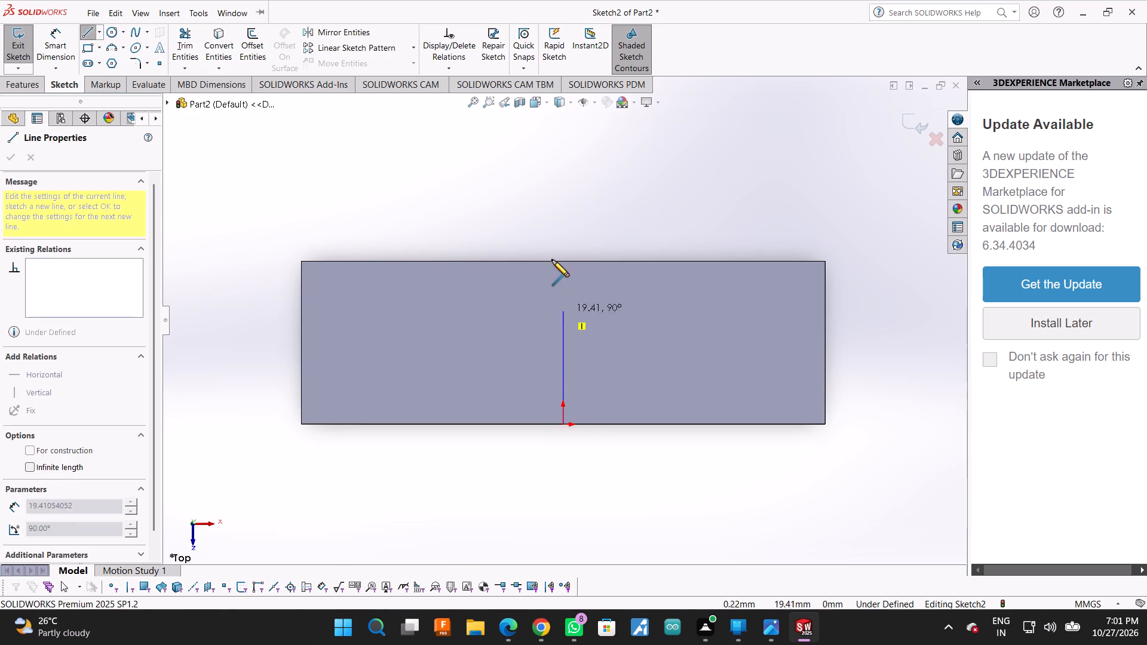
pyautogui.click(562, 154)
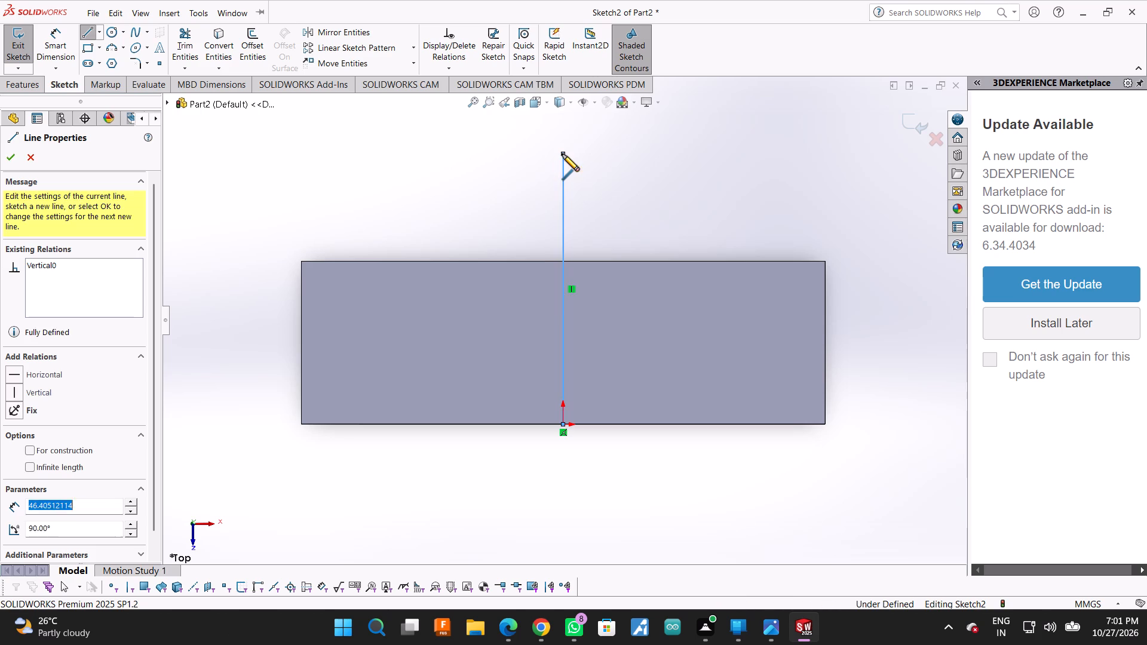
# Dimension the vertical line from the origin to a length of 88 mm.
pyautogui.click(57, 36)
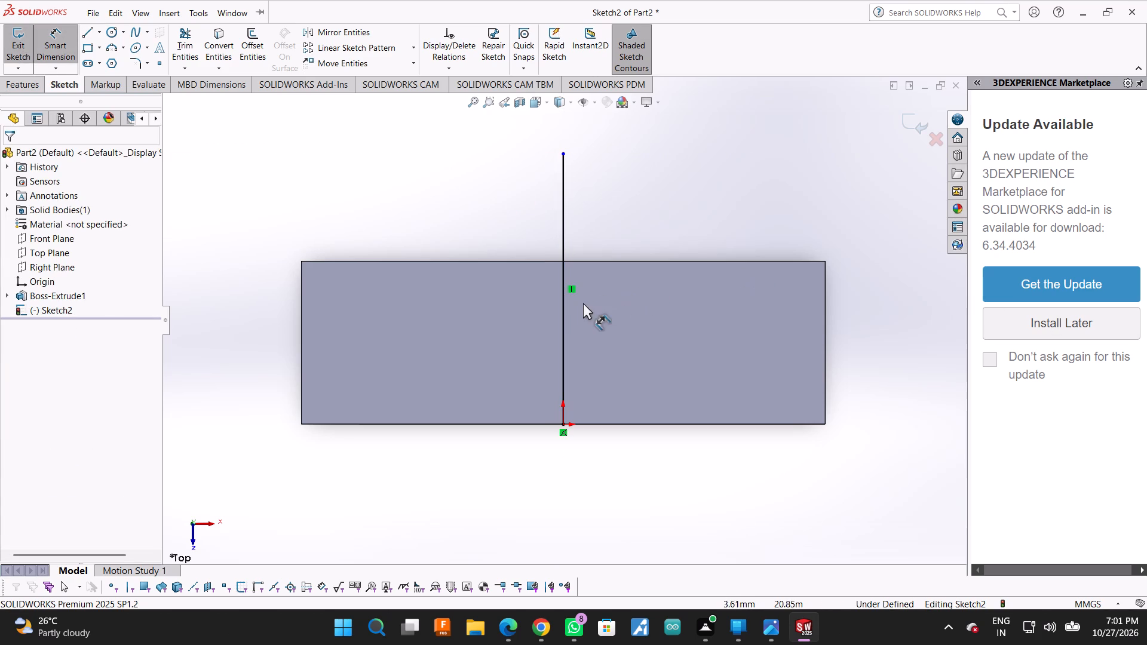
pyautogui.click(565, 320)
pyautogui.click(876, 330)
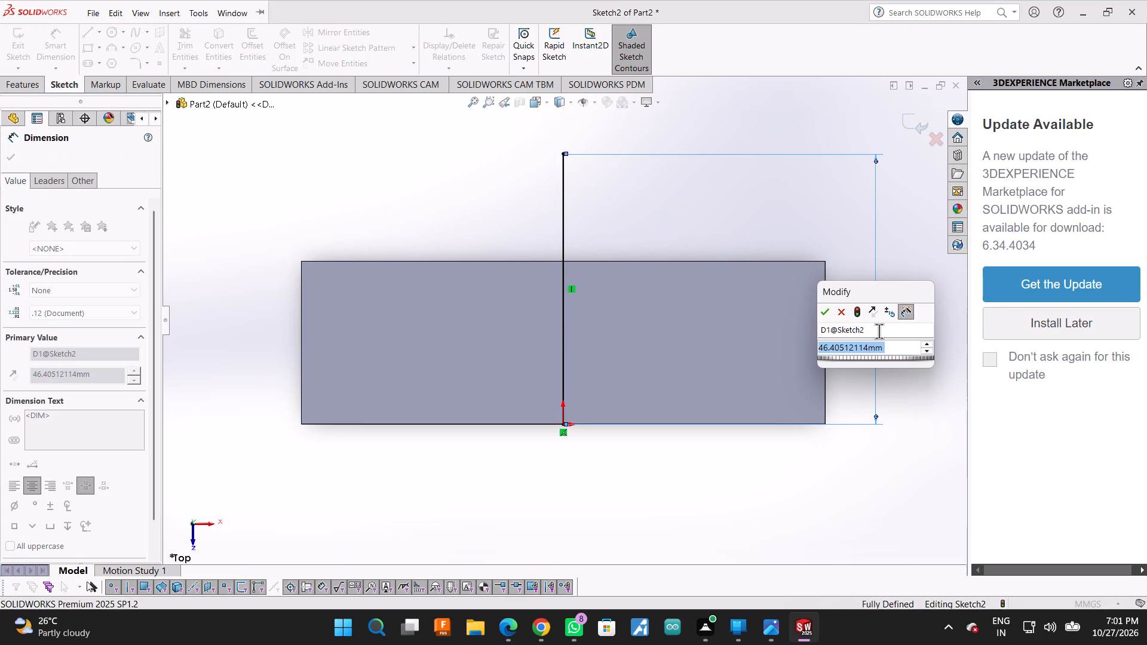
pyautogui.write('88')
pyautogui.press('Return')
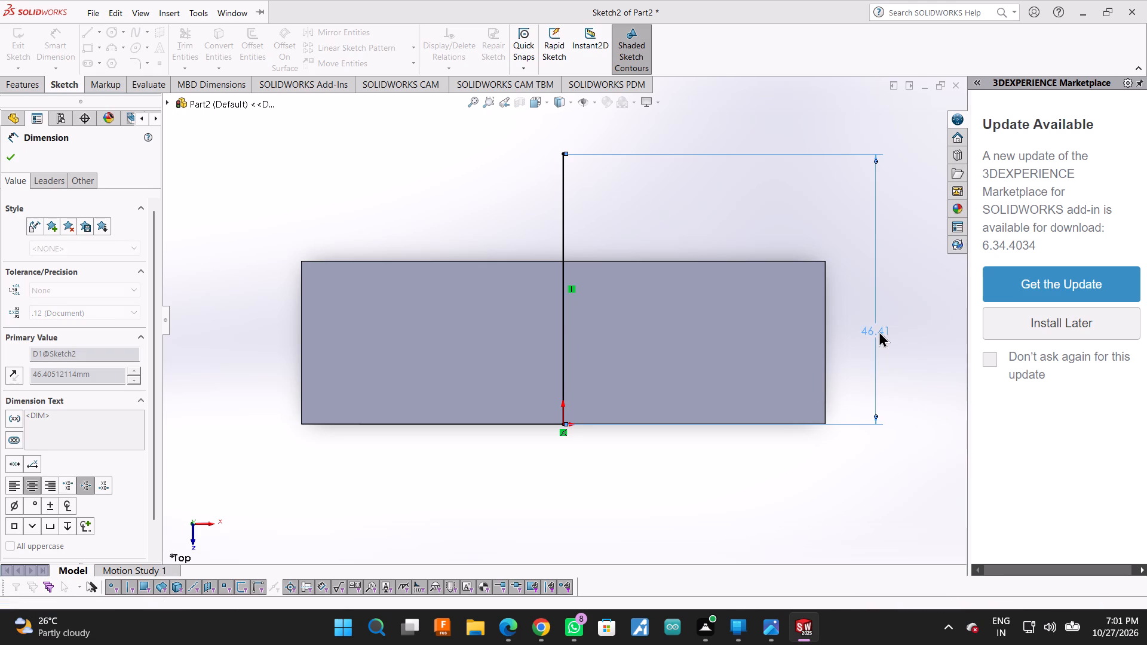
pyautogui.scroll(7, 868, 331)
pyautogui.scroll(-1, 623, 355)
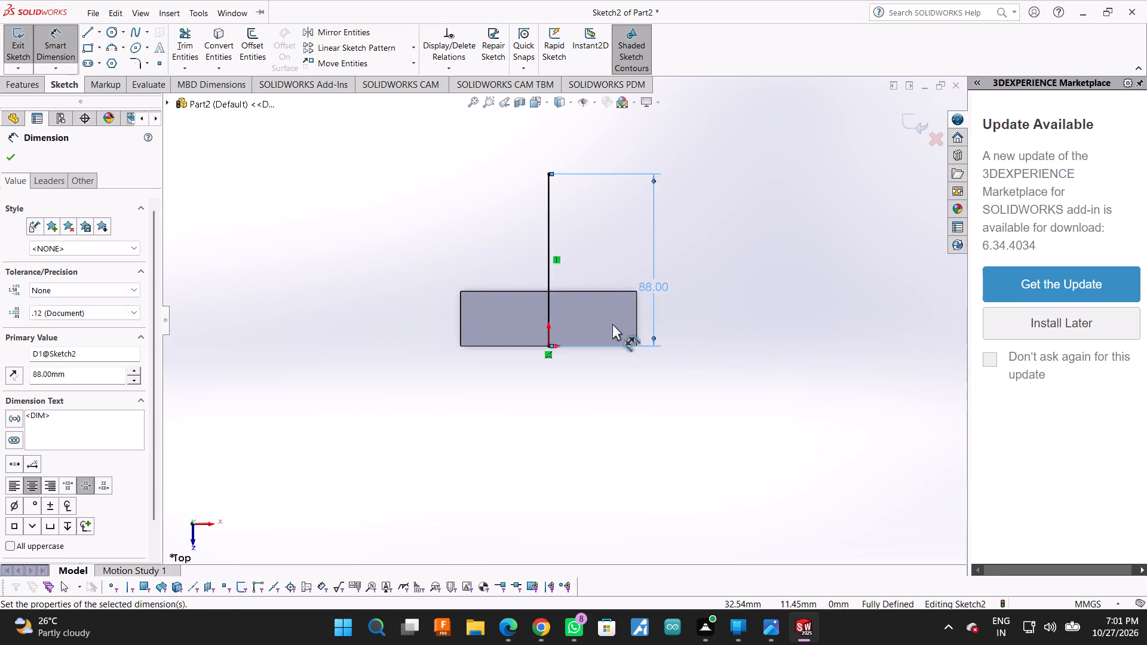
pyautogui.scroll(-1, 612, 324)
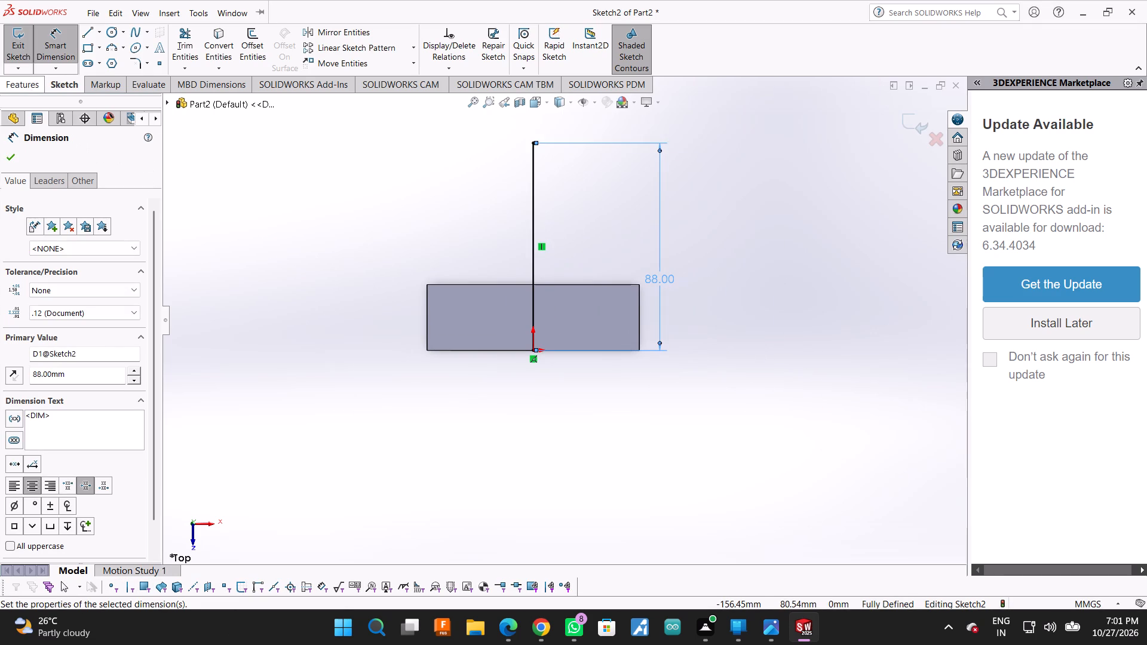
pyautogui.click(9, 156)
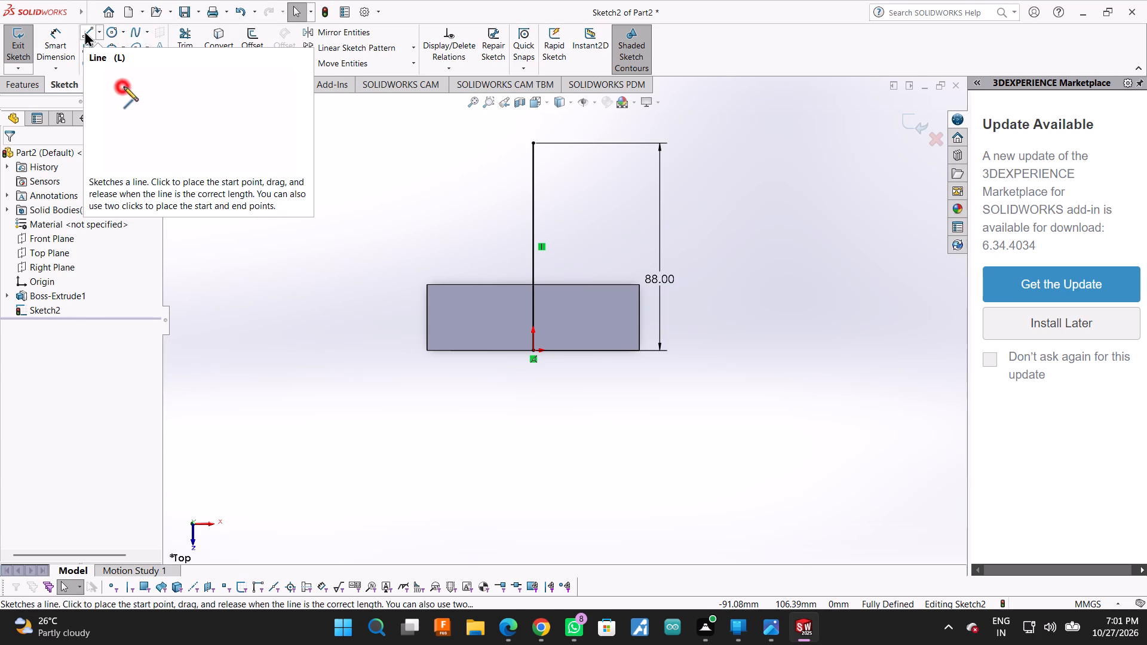
# Sketch a closed rectangular outline of lines, about 122 by 60 mm, from the bracket's far edge midpoint up to the vertical line's end.
pyautogui.click(534, 286)
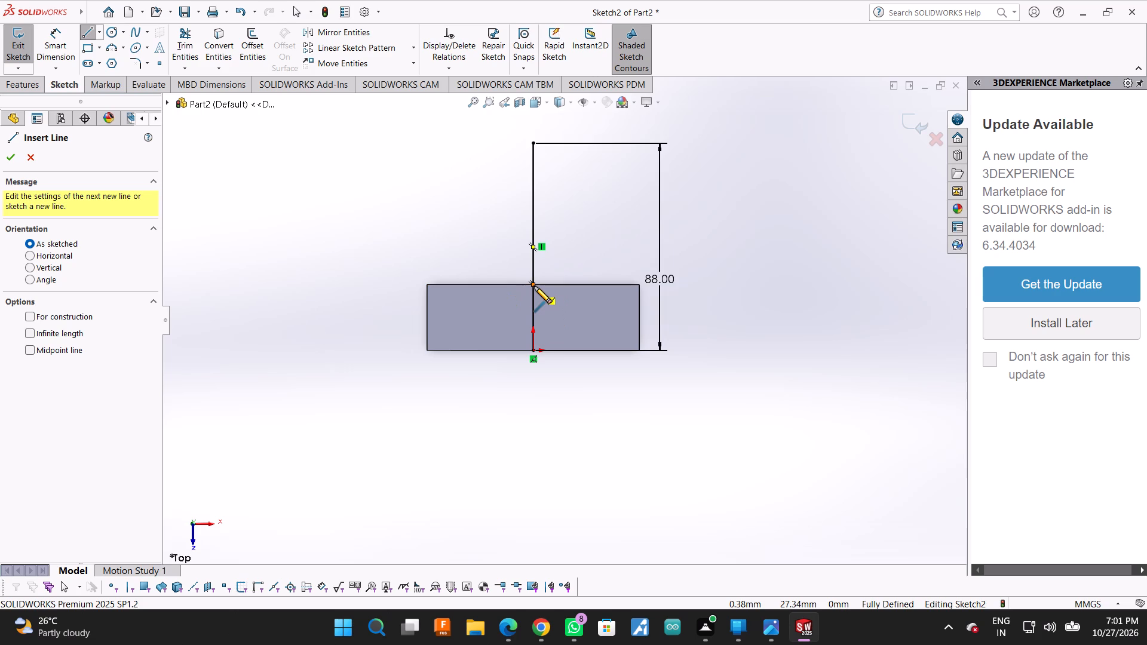
pyautogui.click(394, 285)
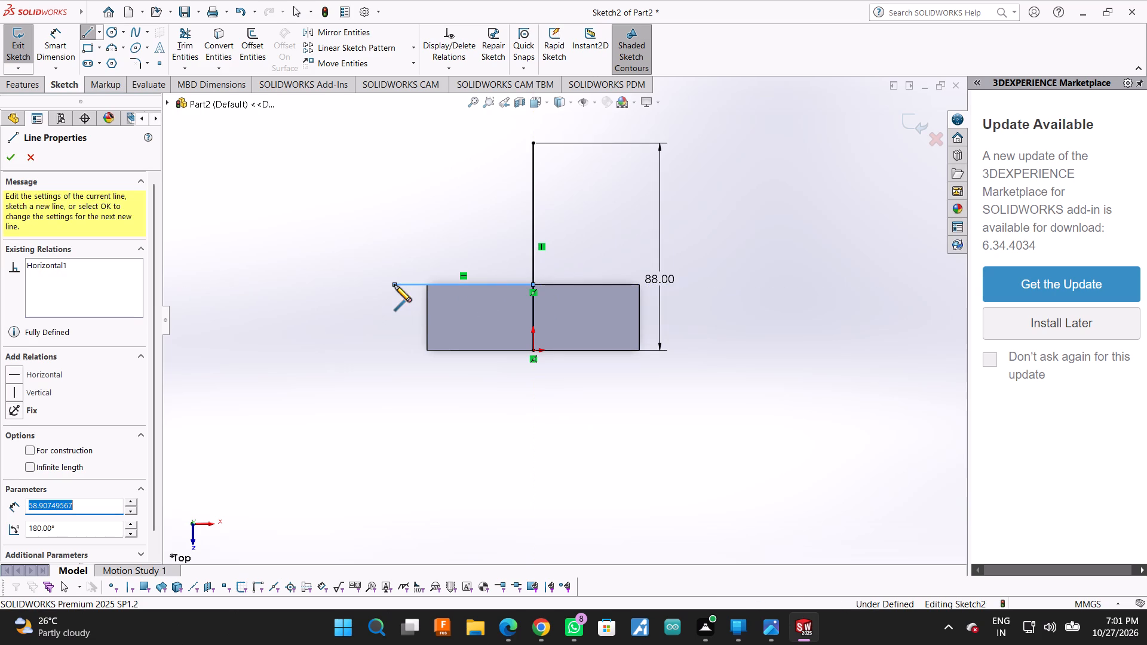
pyautogui.click(394, 145)
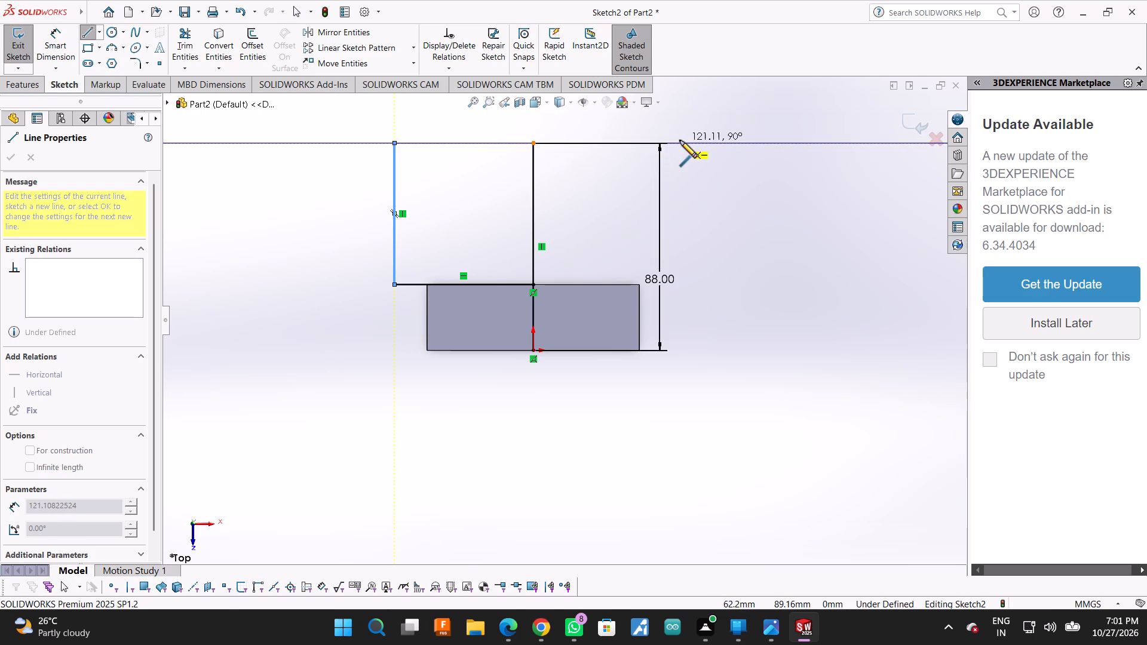
pyautogui.click(681, 140)
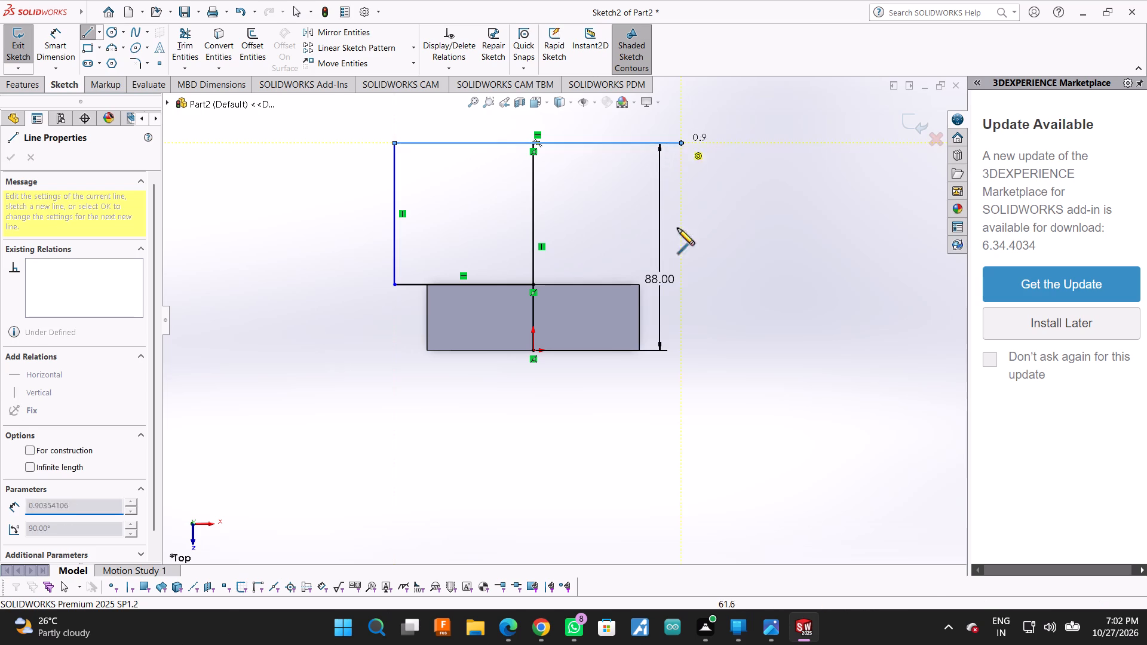
pyautogui.click(680, 282)
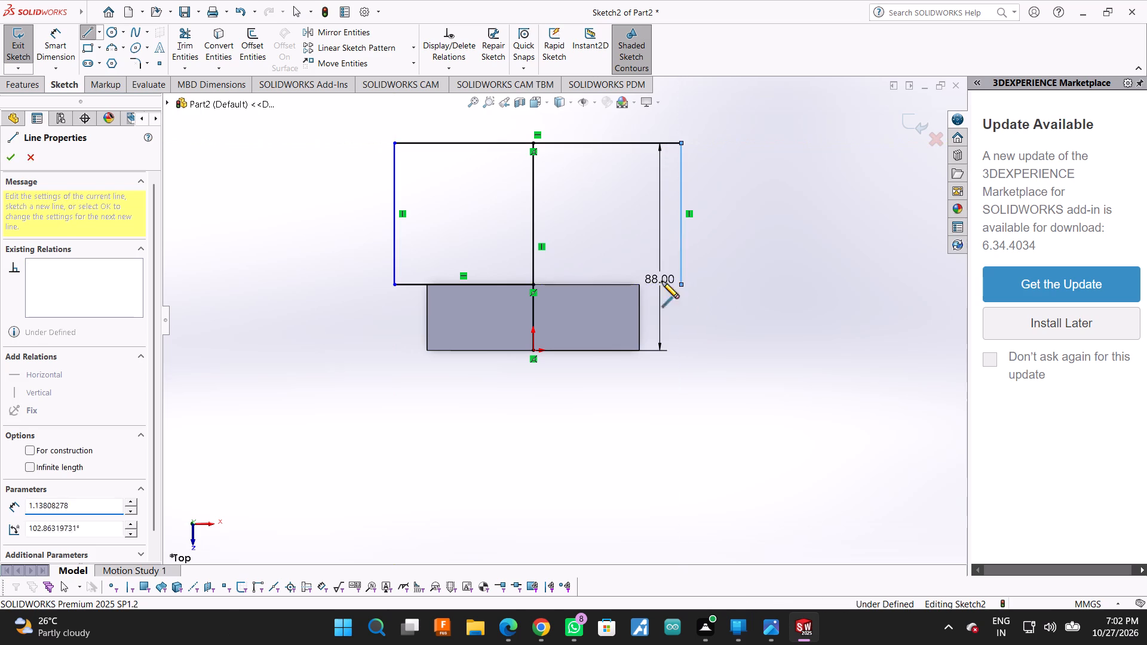
pyautogui.click(530, 285)
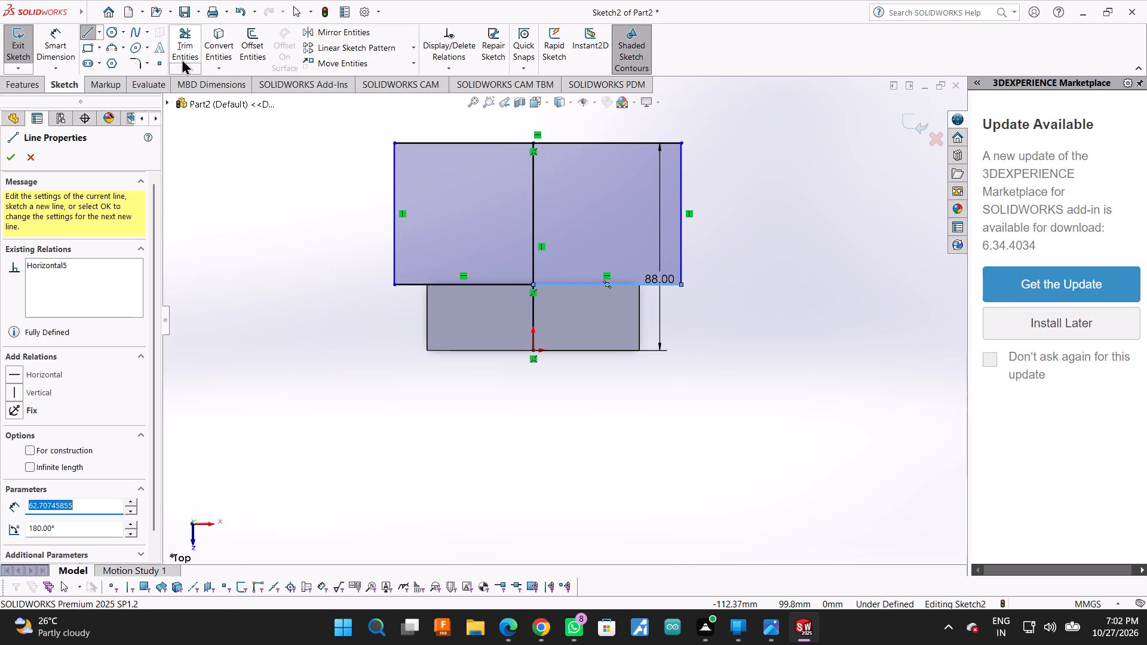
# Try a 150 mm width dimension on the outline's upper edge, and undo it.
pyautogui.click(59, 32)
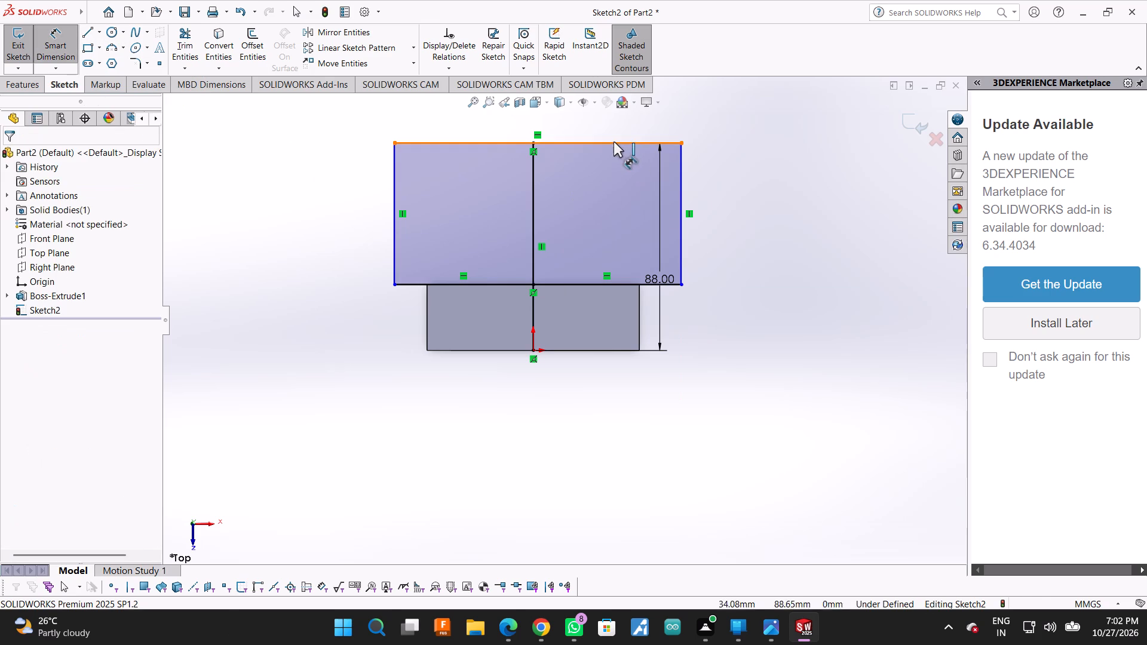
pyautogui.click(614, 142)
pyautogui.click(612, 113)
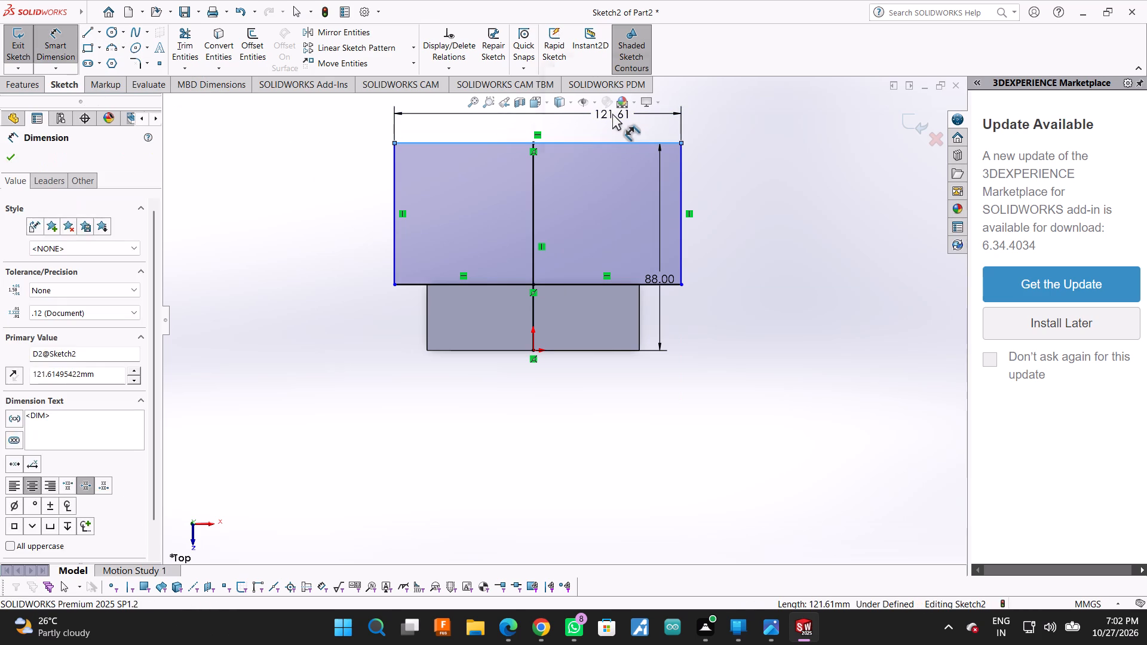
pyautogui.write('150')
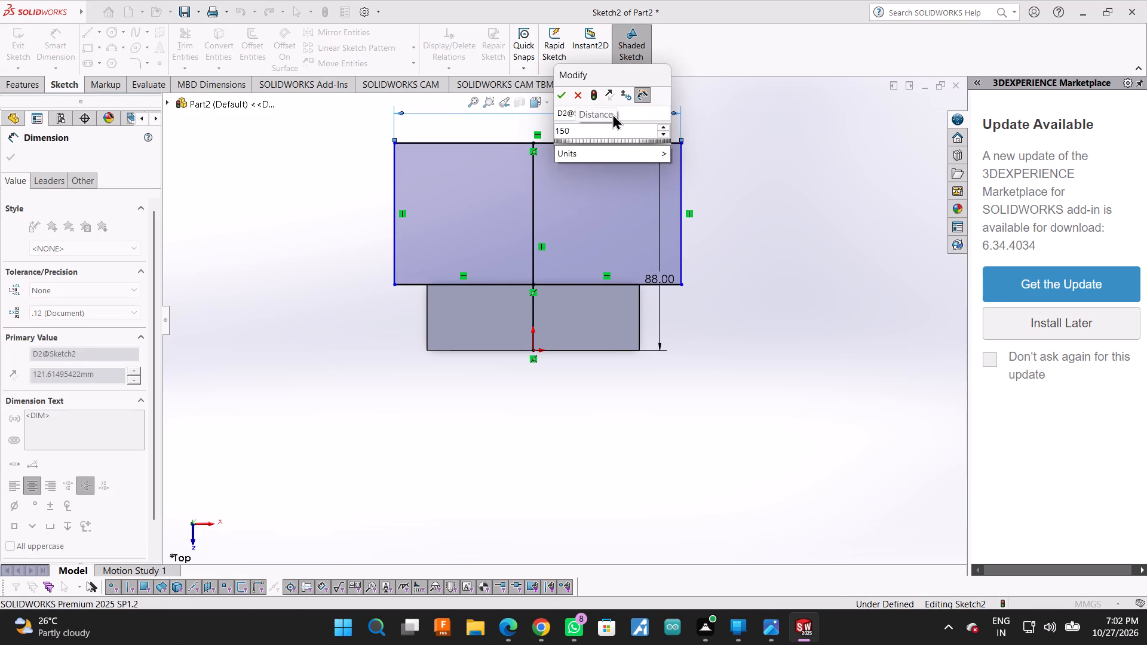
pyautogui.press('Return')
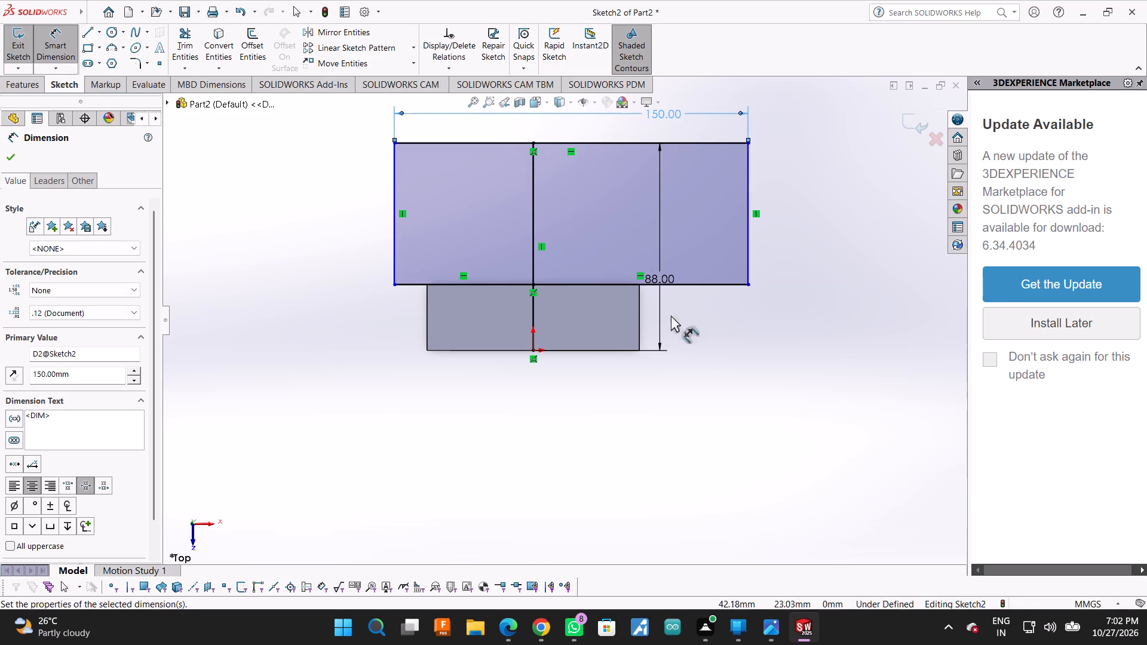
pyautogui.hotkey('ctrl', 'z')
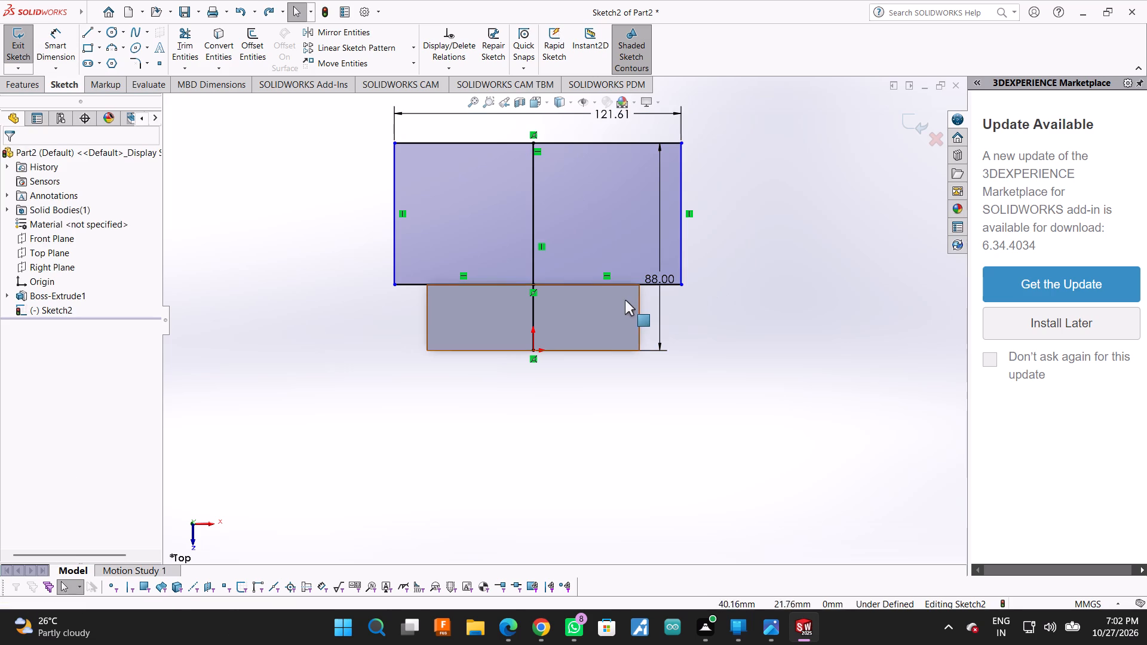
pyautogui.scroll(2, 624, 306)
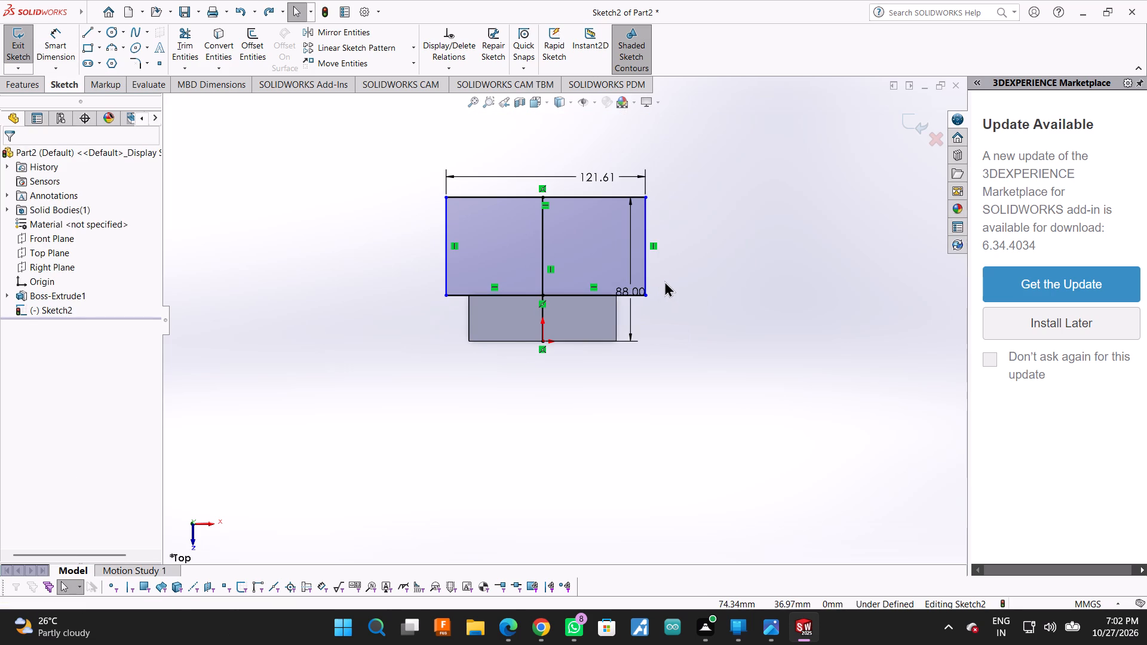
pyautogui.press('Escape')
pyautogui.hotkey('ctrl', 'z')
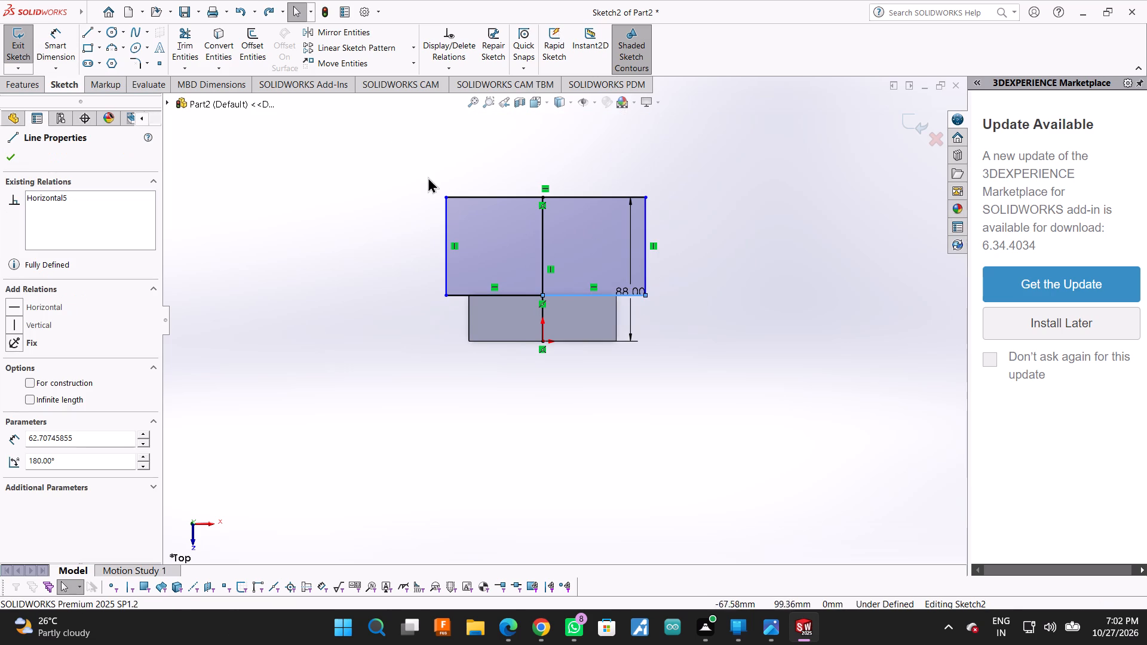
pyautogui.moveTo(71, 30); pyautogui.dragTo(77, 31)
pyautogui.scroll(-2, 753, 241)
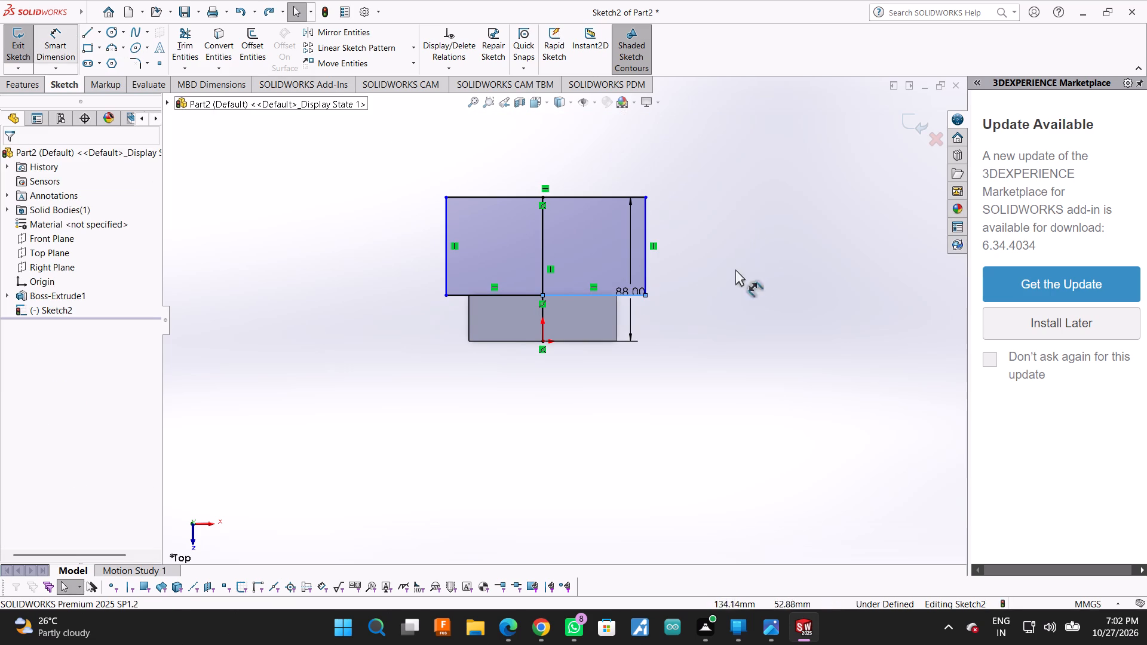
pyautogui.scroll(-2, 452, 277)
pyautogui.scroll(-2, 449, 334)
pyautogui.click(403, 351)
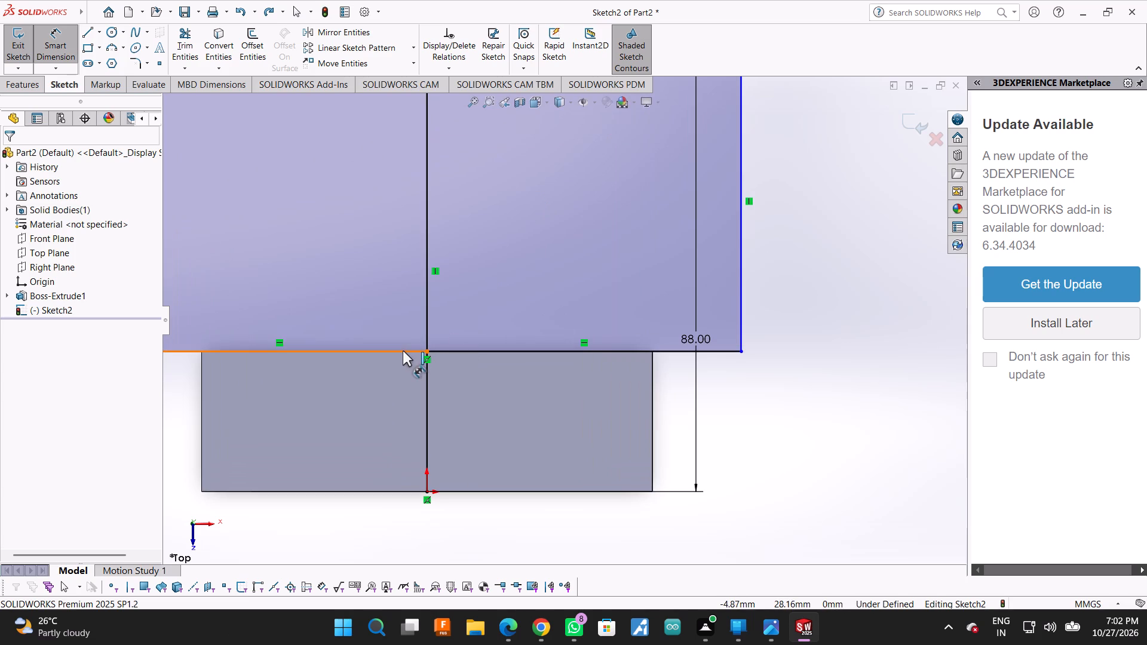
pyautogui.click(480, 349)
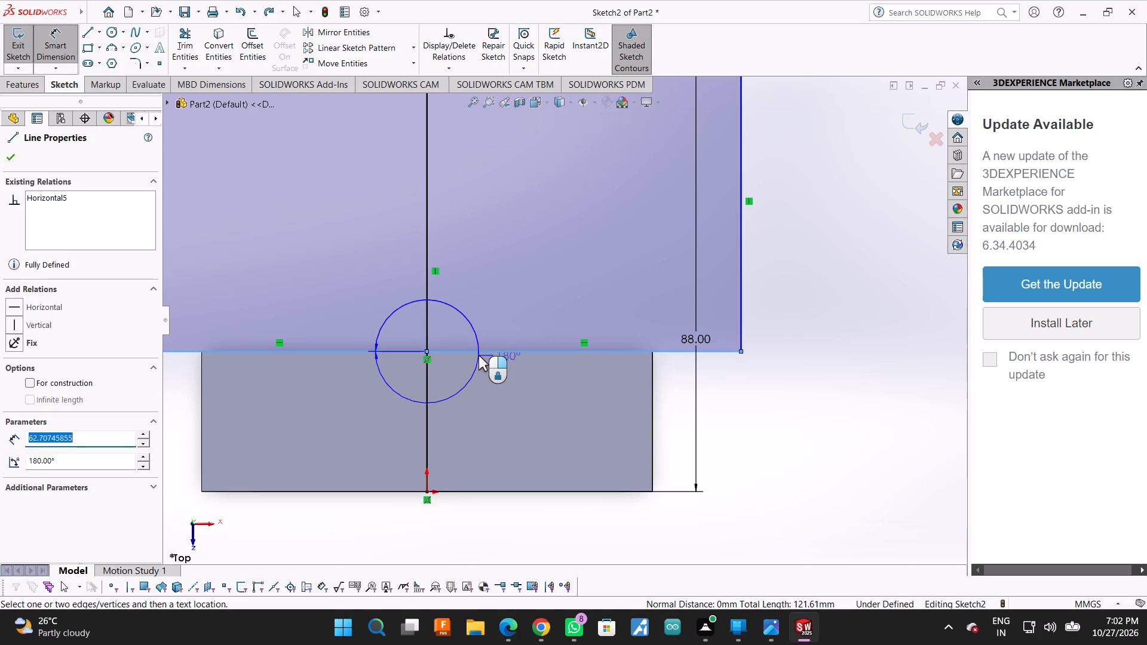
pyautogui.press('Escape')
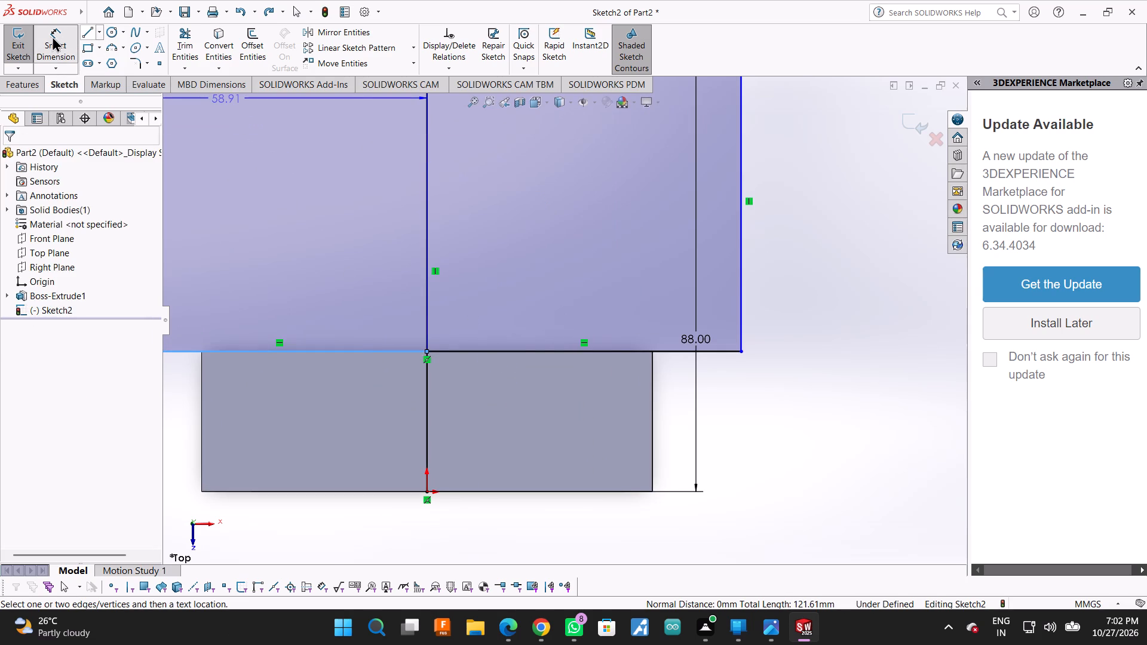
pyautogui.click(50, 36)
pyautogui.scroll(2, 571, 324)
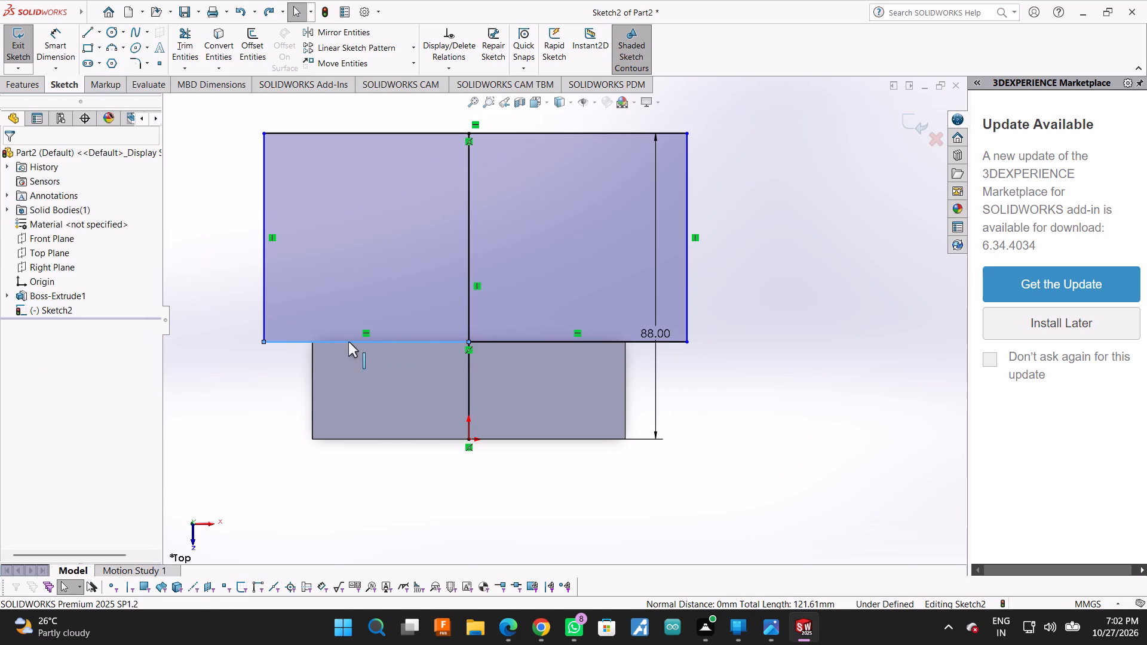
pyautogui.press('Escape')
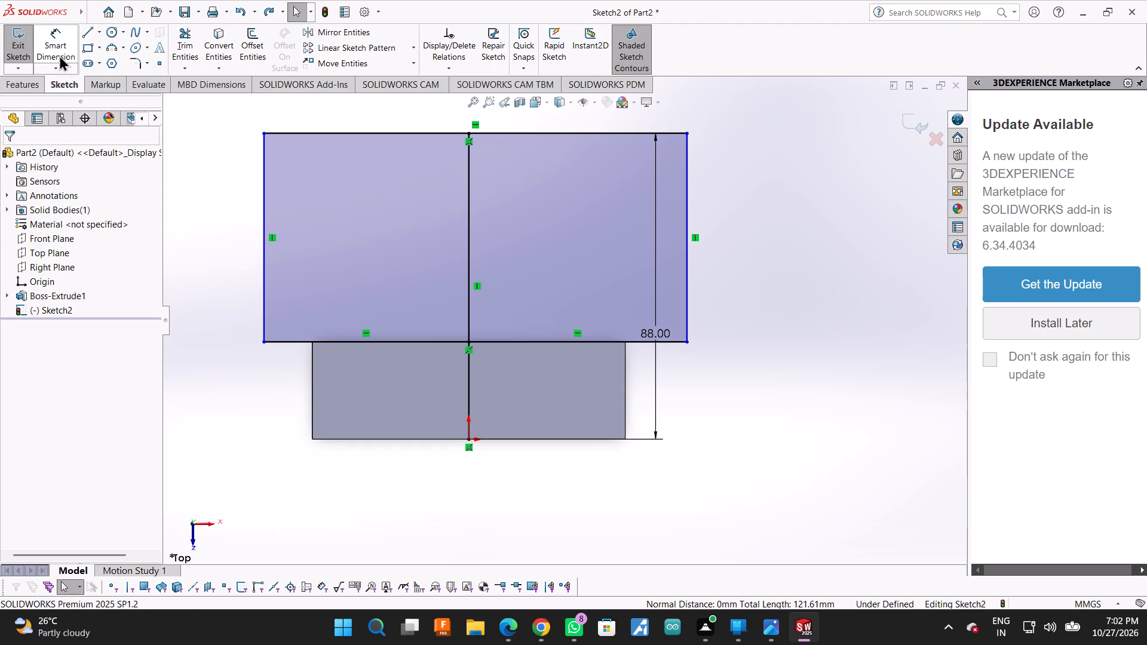
# Dimension both halves of the outline's edge along the bracket to 75 mm each from the vertical line.
pyautogui.click(48, 38)
pyautogui.click(327, 344)
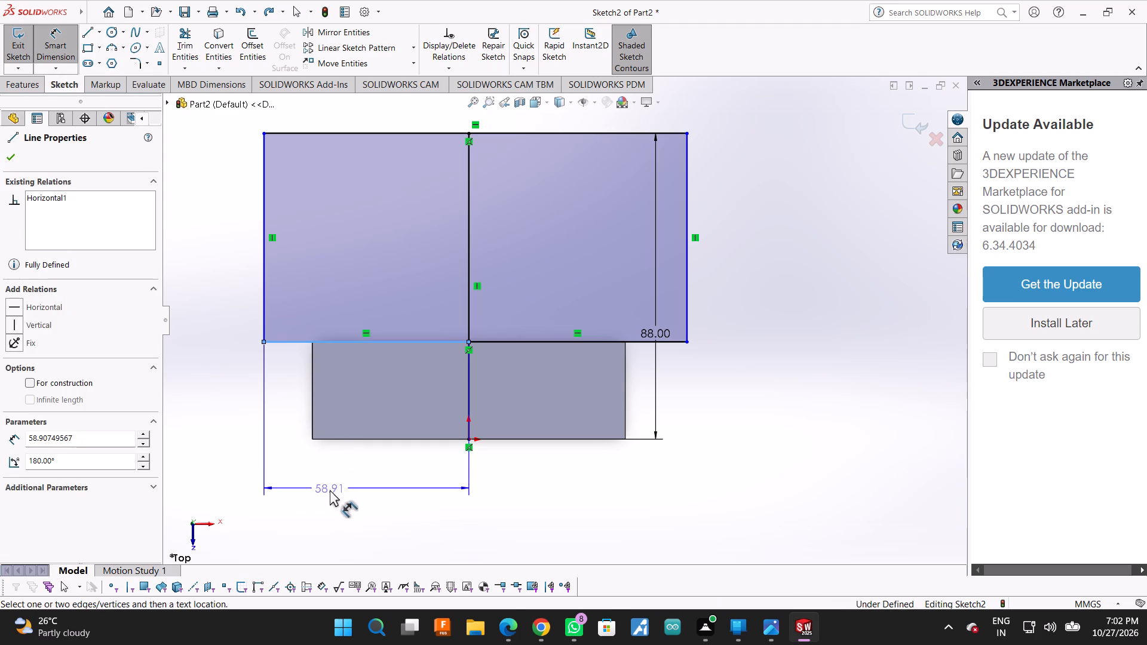
pyautogui.click(329, 490)
pyautogui.write('75')
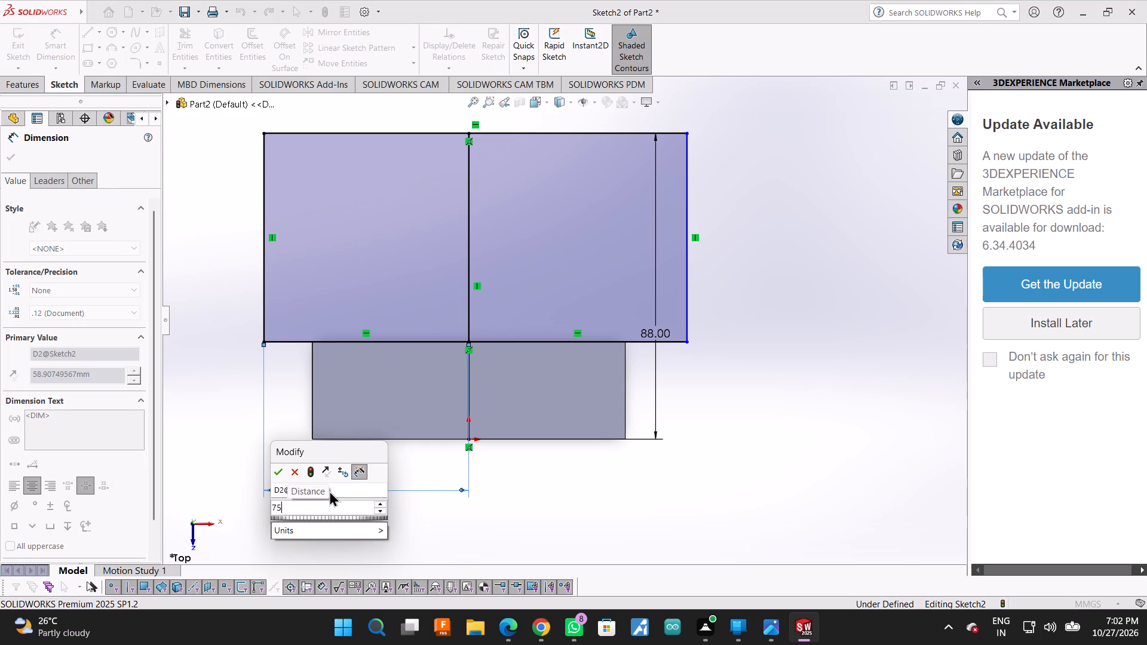
pyautogui.press('Return')
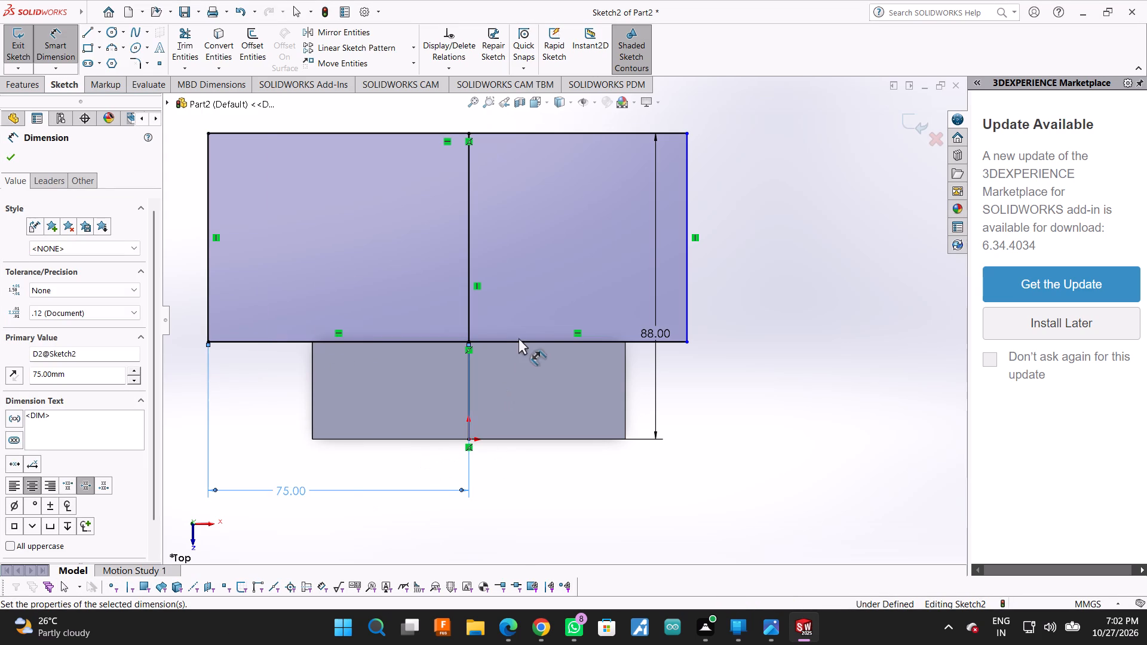
pyautogui.click(534, 339)
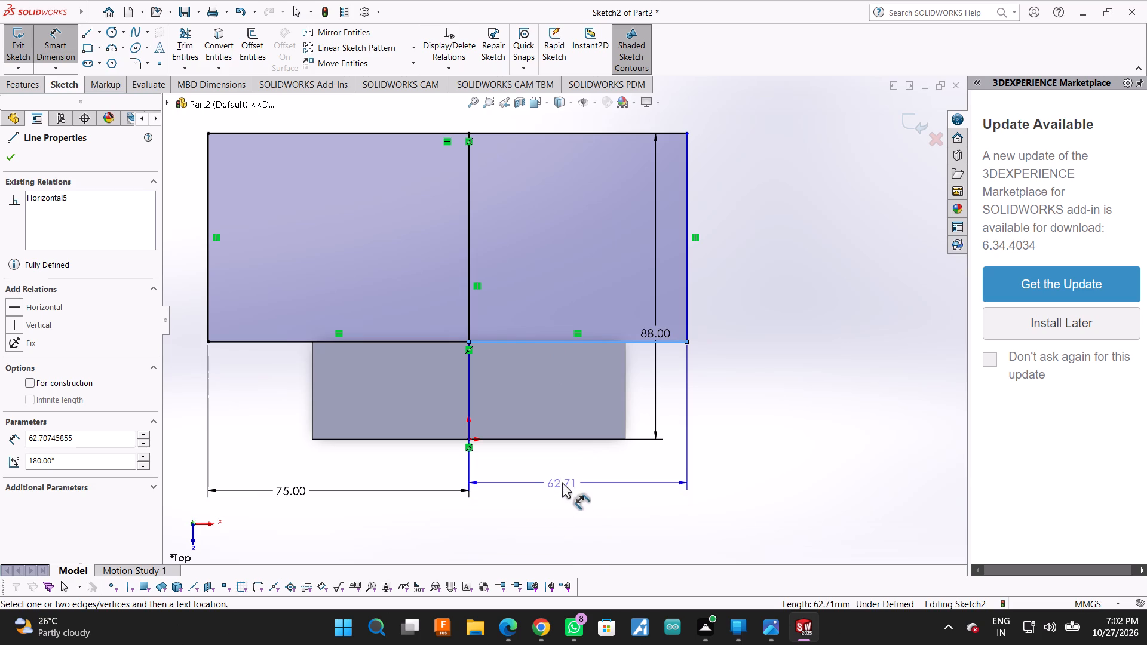
pyautogui.click(563, 490)
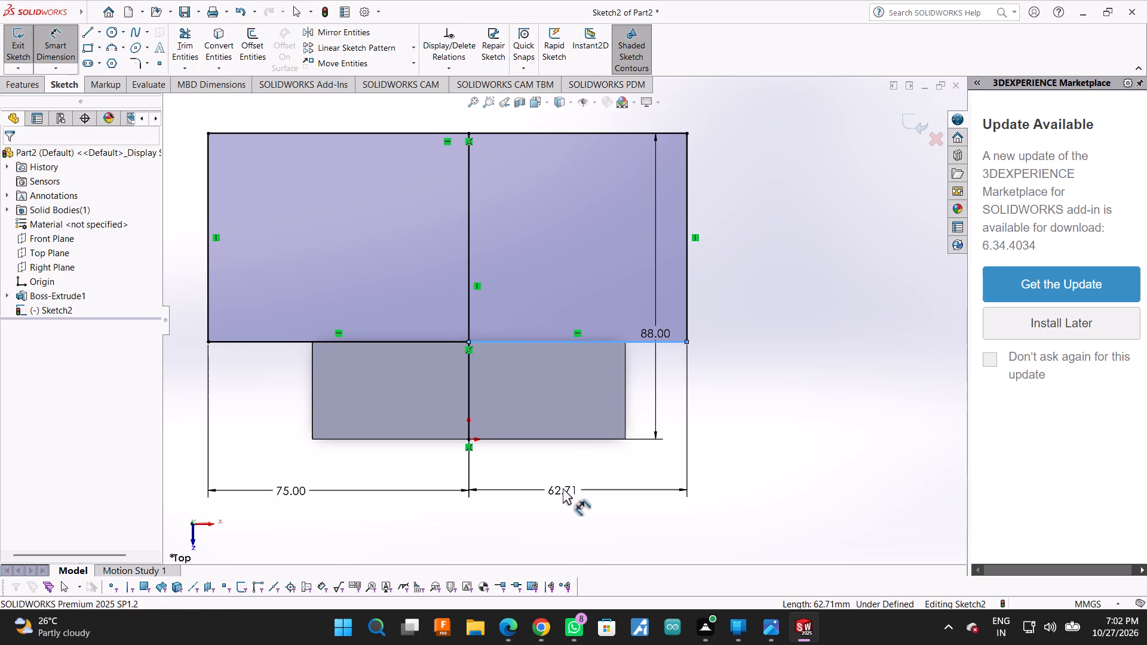
pyautogui.write('75')
pyautogui.press('Return')
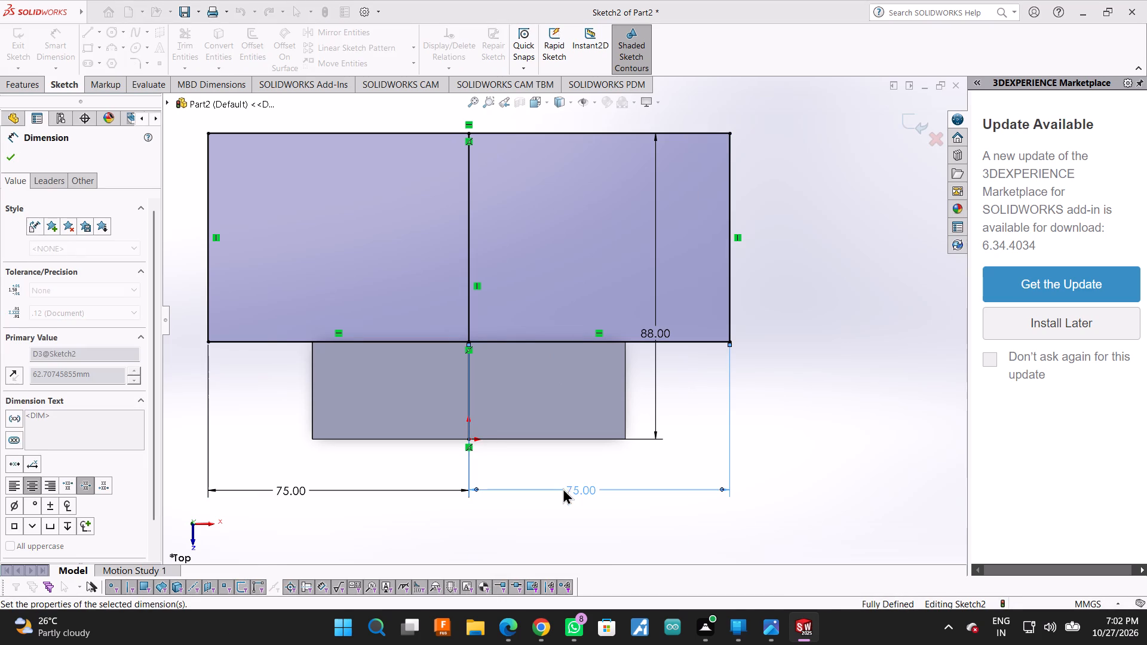
# Add driven dimensions for the outline's full outer edge and for its short side edge.
pyautogui.scroll(2, 586, 552)
pyautogui.click(572, 165)
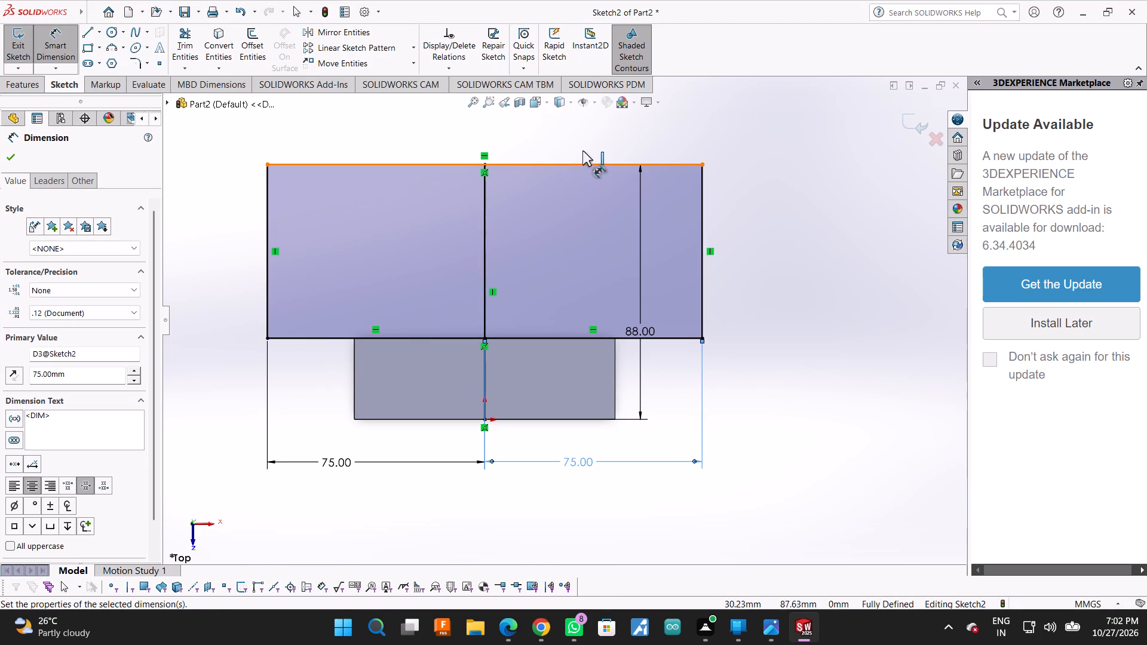
pyautogui.click(587, 134)
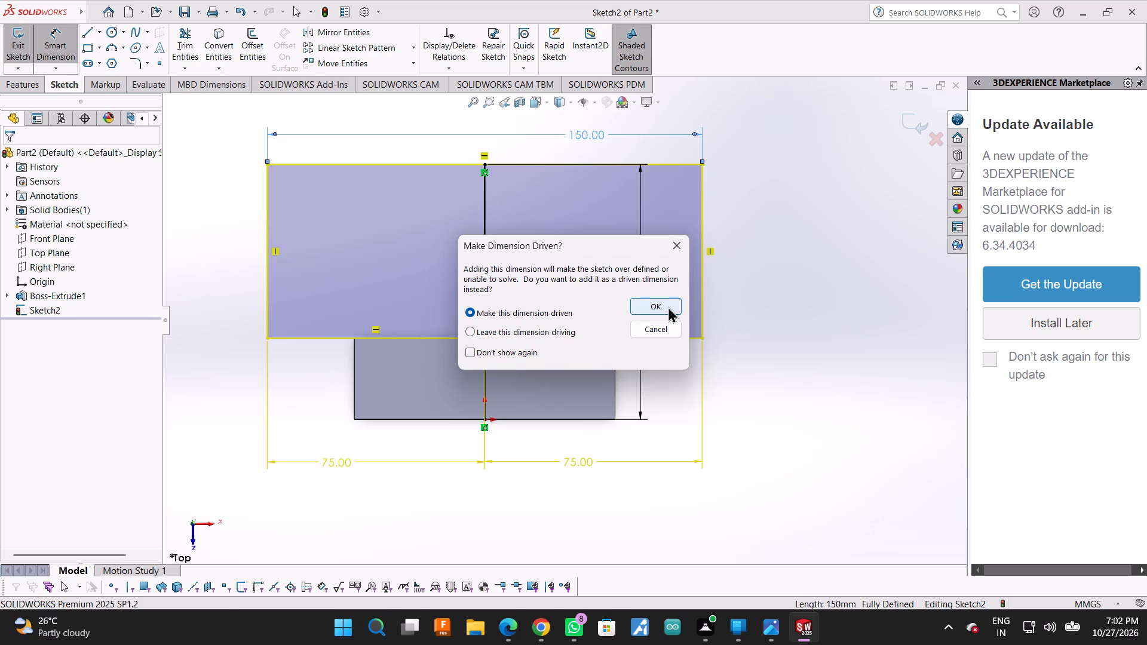
pyautogui.click(668, 306)
pyautogui.click(704, 281)
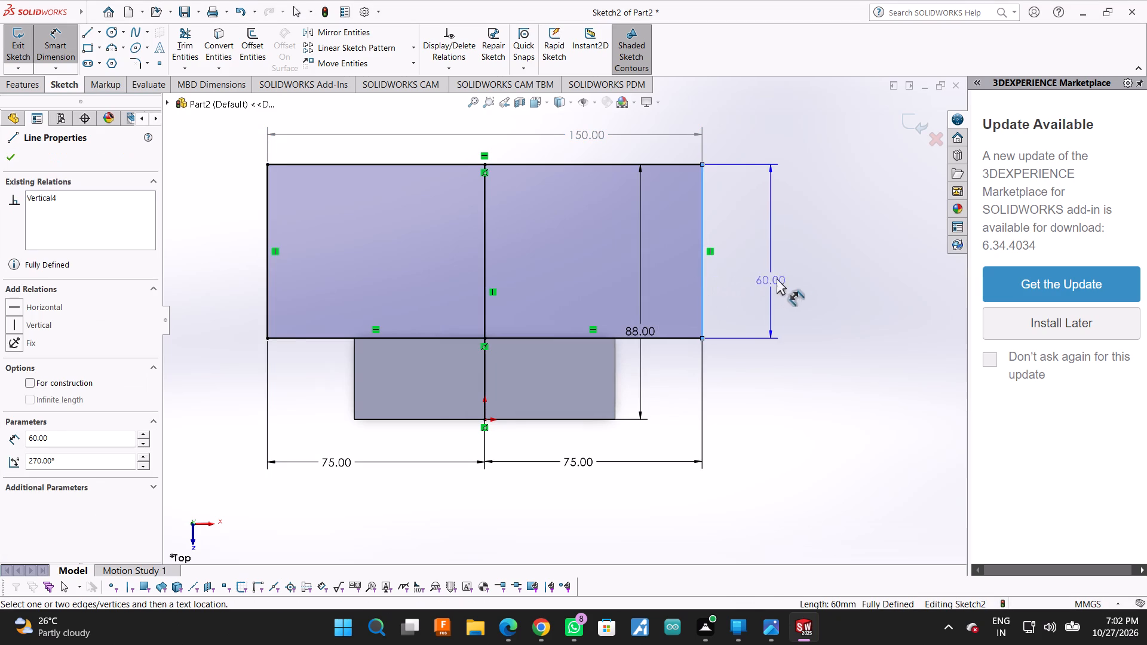
pyautogui.click(804, 270)
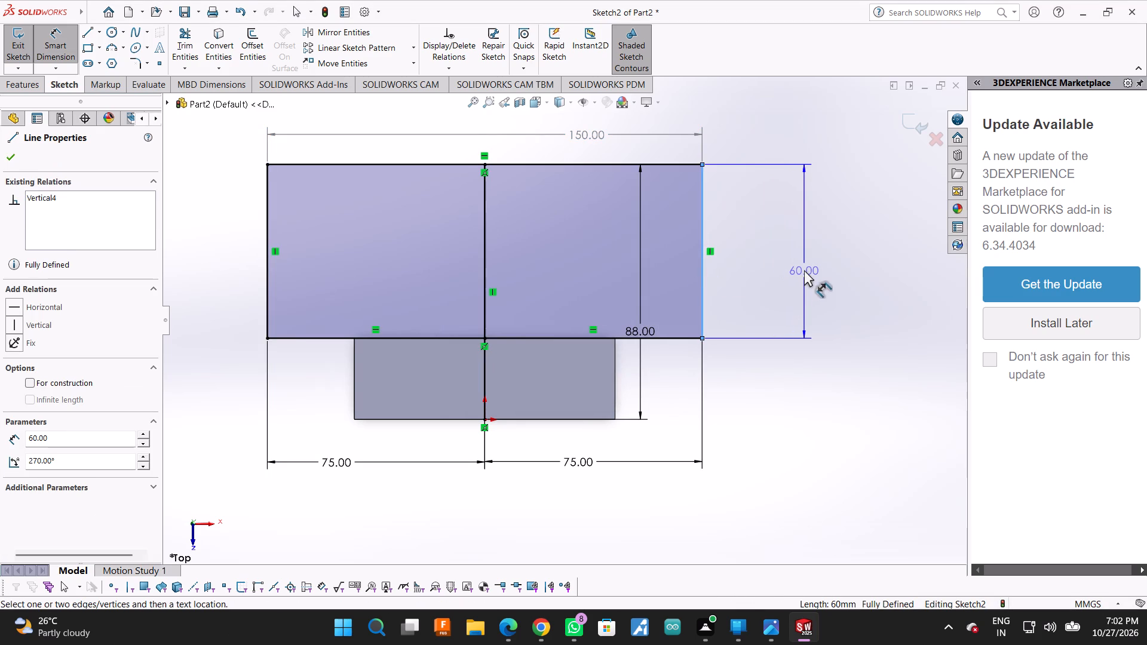
pyautogui.click(648, 308)
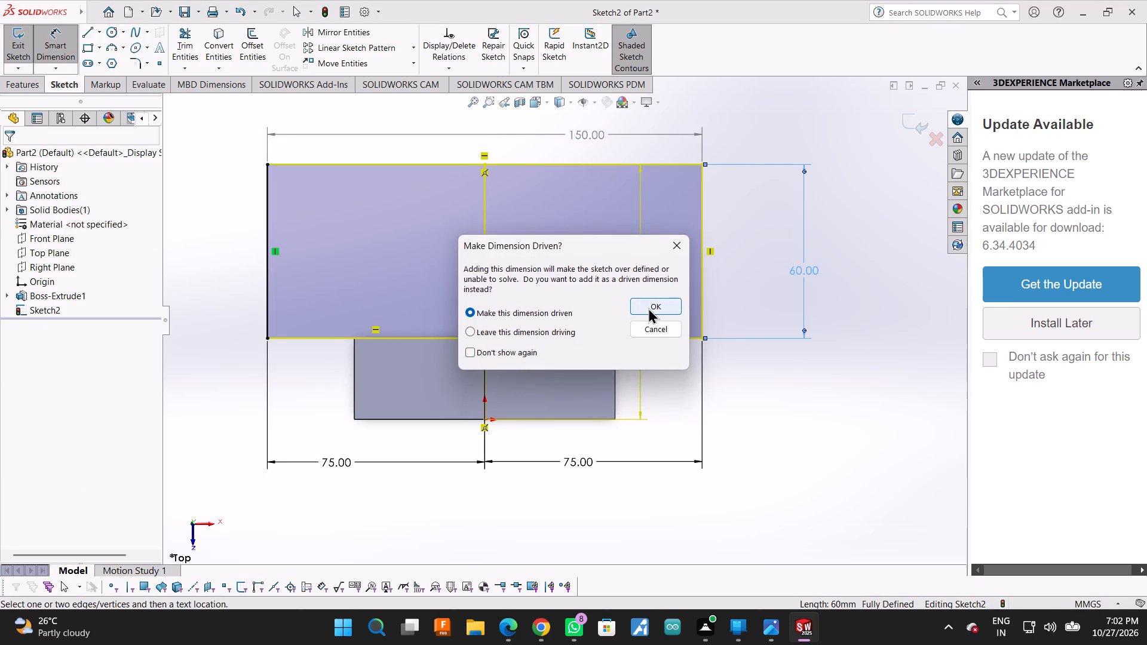
pyautogui.scroll(2, 661, 327)
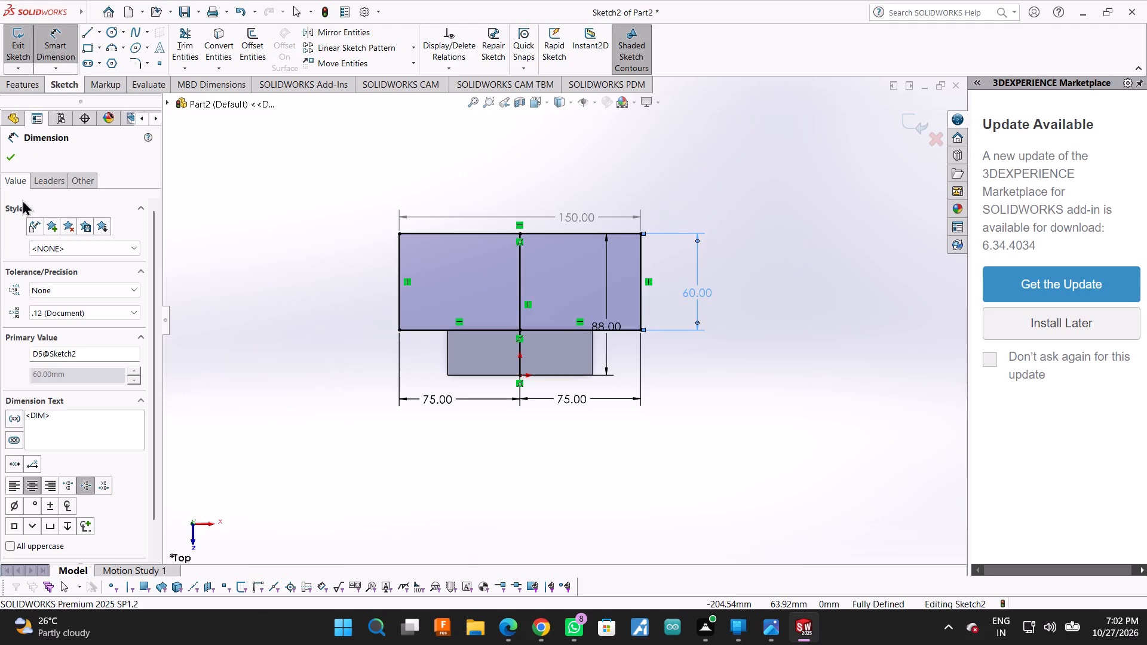
pyautogui.click(2, 155)
# Trim away the vertical line, both inside the rectangular outline and across the bracket down to the origin.
pyautogui.scroll(-2, 453, 280)
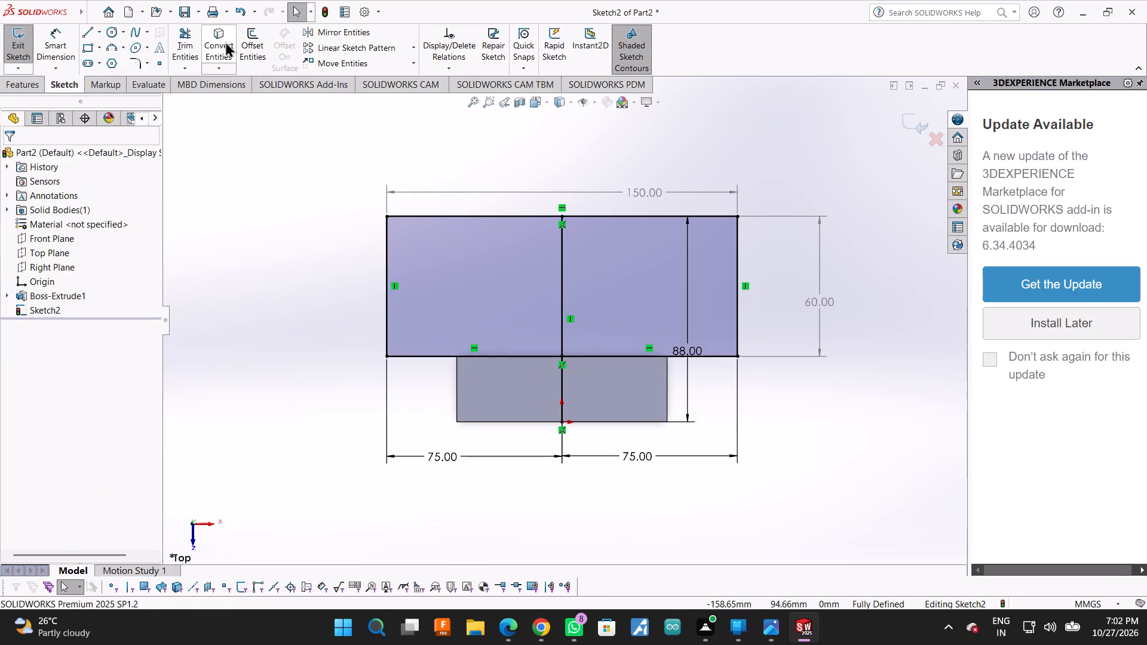
pyautogui.moveTo(192, 38); pyautogui.dragTo(198, 40)
pyautogui.moveTo(606, 283); pyautogui.dragTo(456, 314)
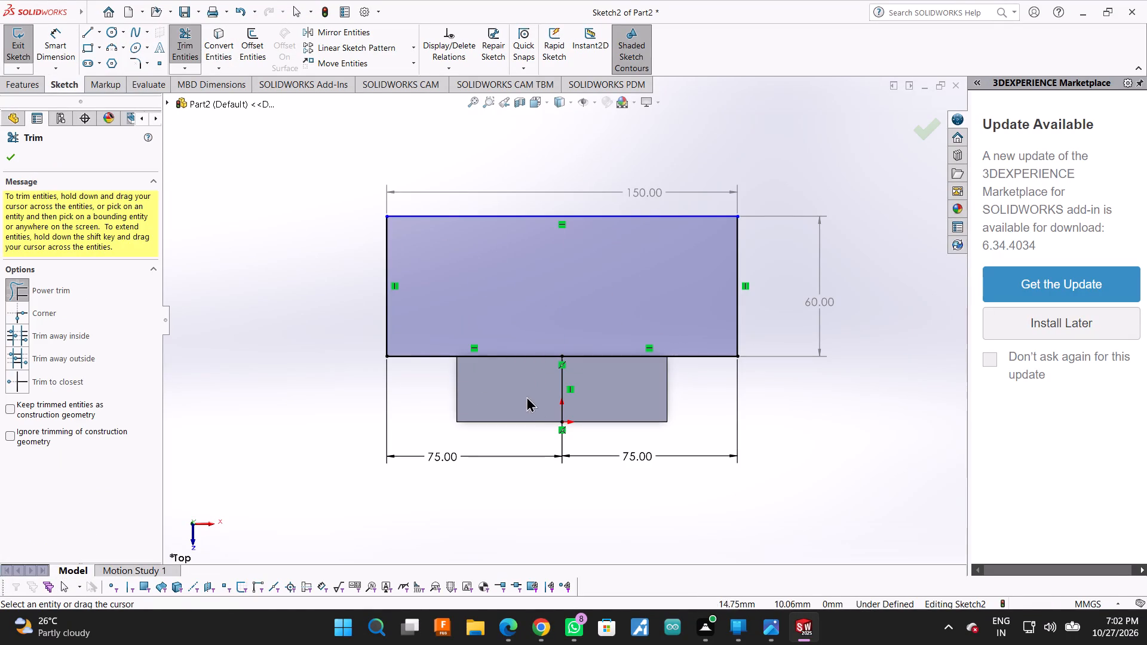
pyautogui.moveTo(526, 392); pyautogui.dragTo(617, 393)
pyautogui.moveTo(596, 388); pyautogui.dragTo(541, 398)
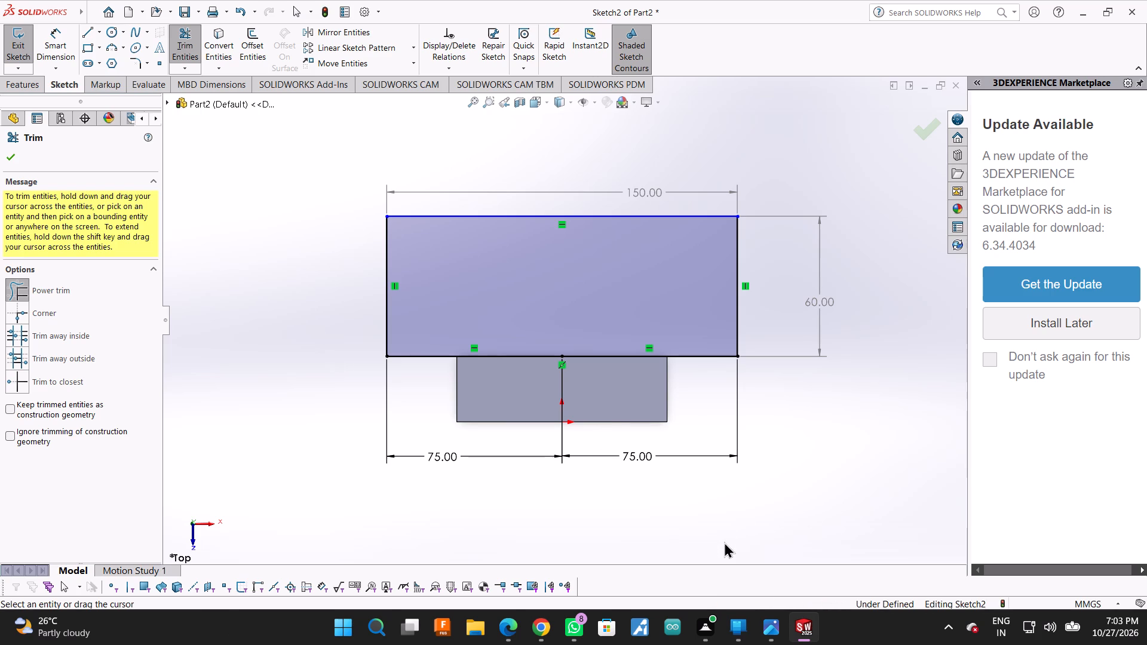
pyautogui.moveTo(717, 511); pyautogui.dragTo(738, 305, button='middle')
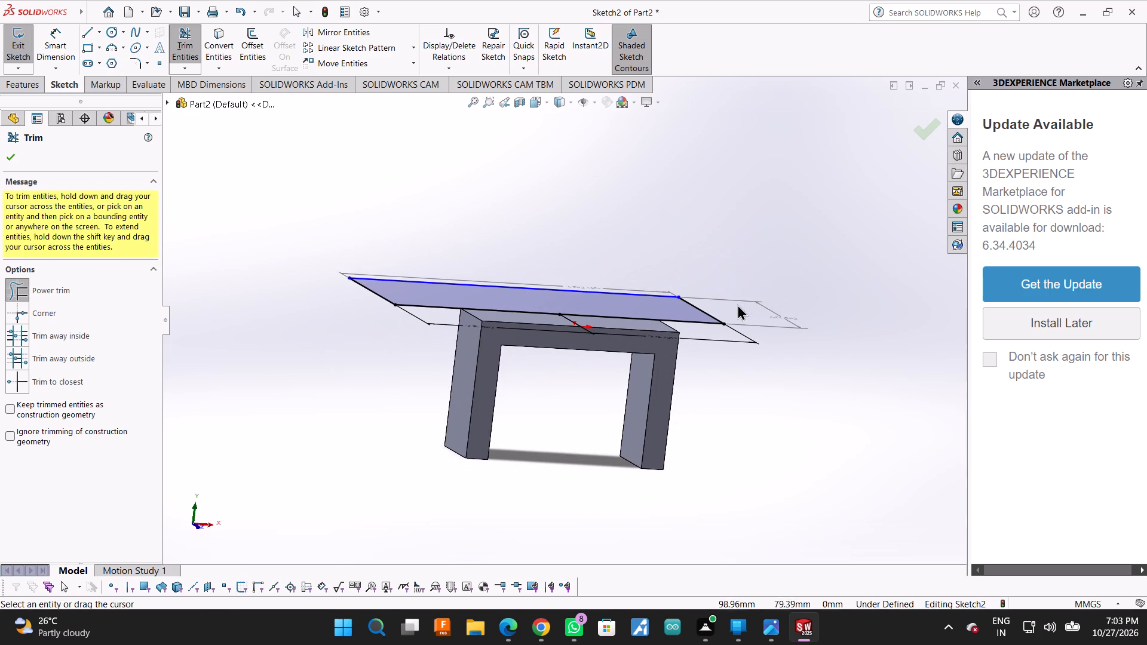
pyautogui.moveTo(752, 403); pyautogui.dragTo(594, 379, button='middle')
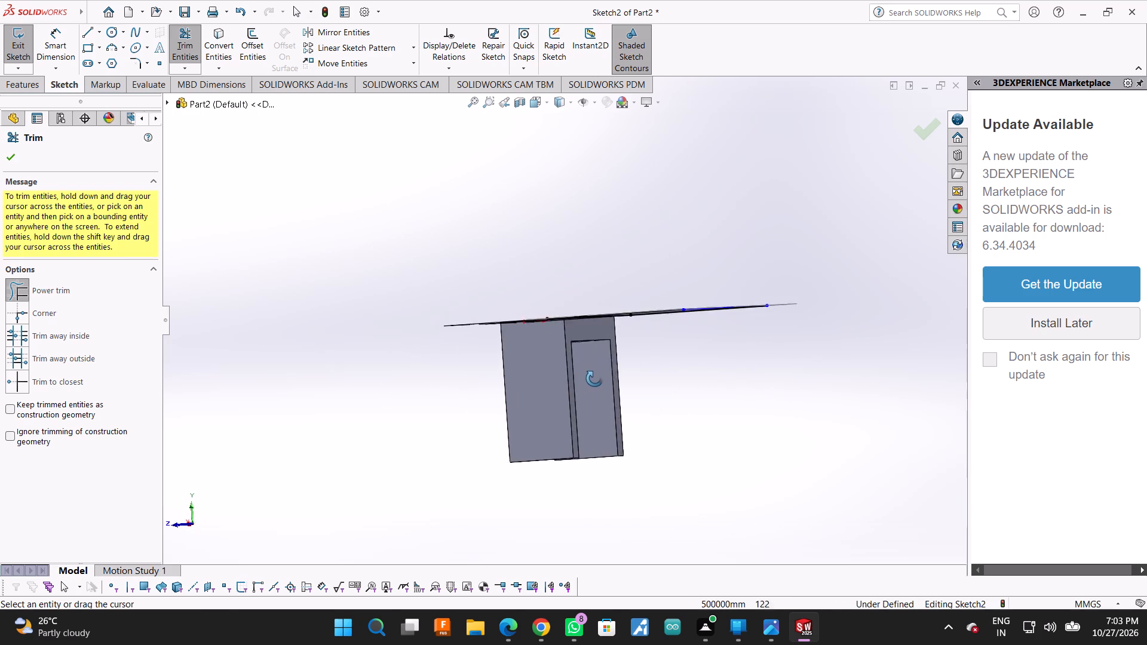
pyautogui.moveTo(594, 379); pyautogui.dragTo(616, 400, button='middle')
pyautogui.moveTo(668, 375); pyautogui.dragTo(676, 389, button='middle')
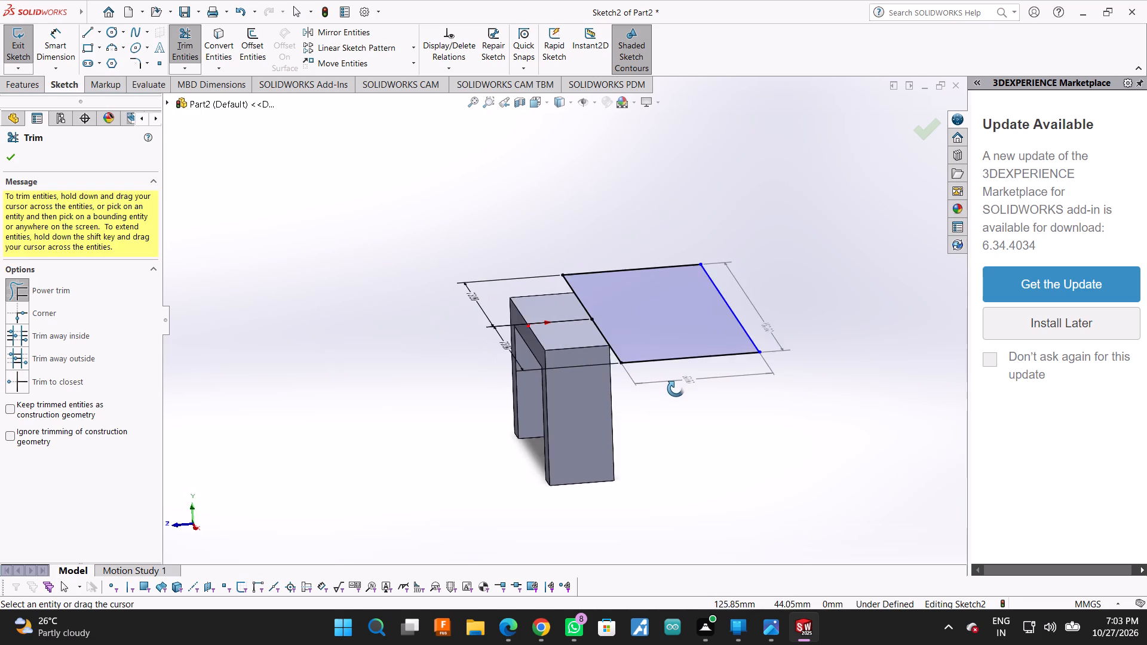
pyautogui.moveTo(676, 389); pyautogui.dragTo(669, 388, button='middle')
pyautogui.click(3, 160)
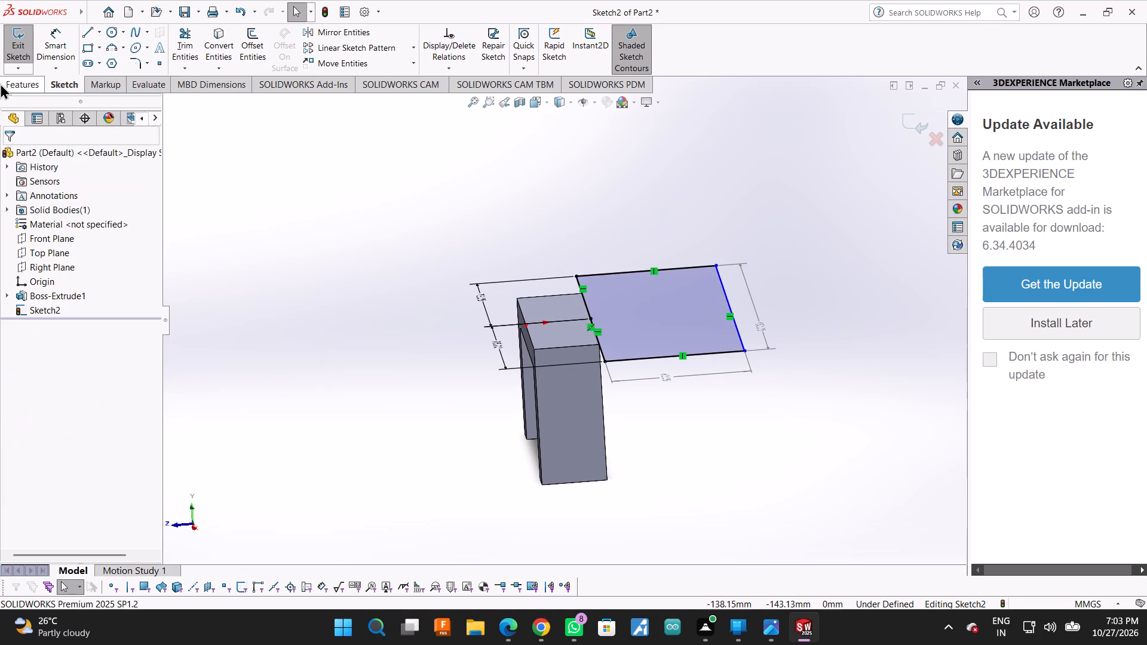
# Extrude the rectangular outline as a 10 mm blind boss in the reversed direction, merged with the bracket.
pyautogui.click(0, 83)
pyautogui.click(25, 41)
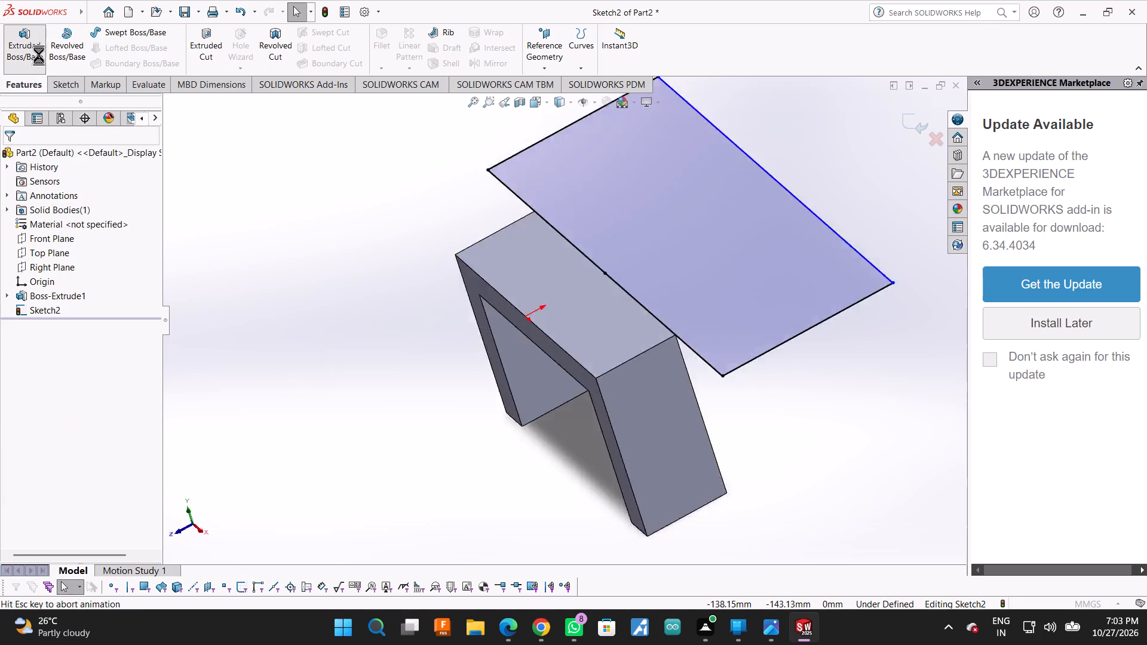
pyautogui.scroll(2, 555, 397)
pyautogui.moveTo(715, 496); pyautogui.dragTo(649, 416, button='middle')
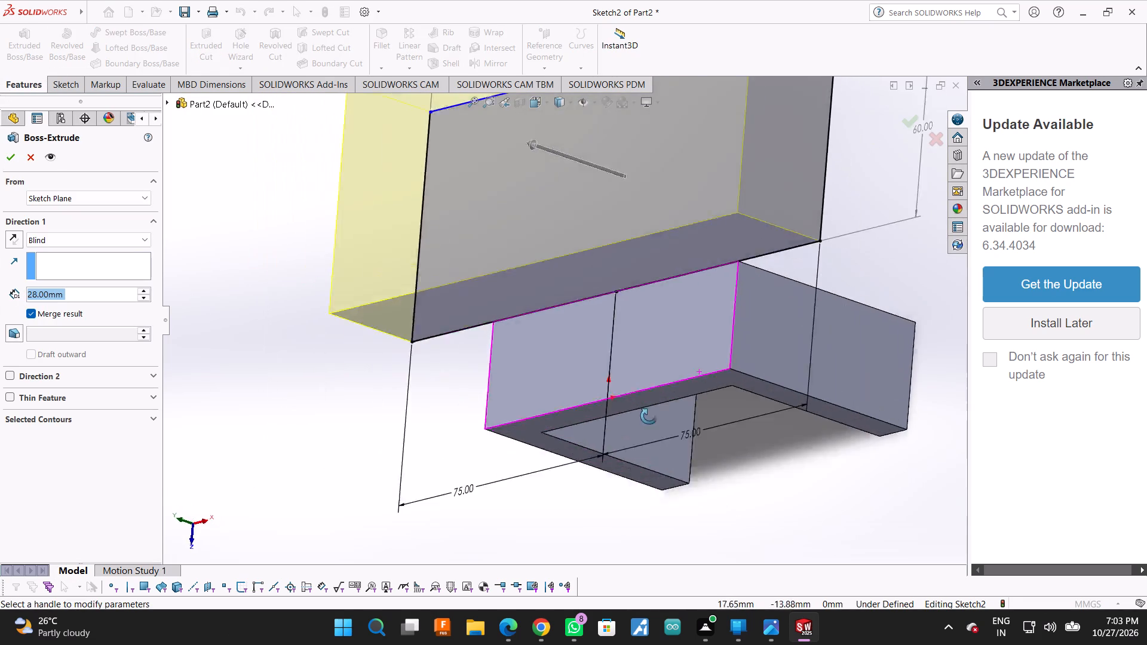
pyautogui.moveTo(649, 416); pyautogui.dragTo(751, 154, button='middle')
pyautogui.scroll(2, 784, 292)
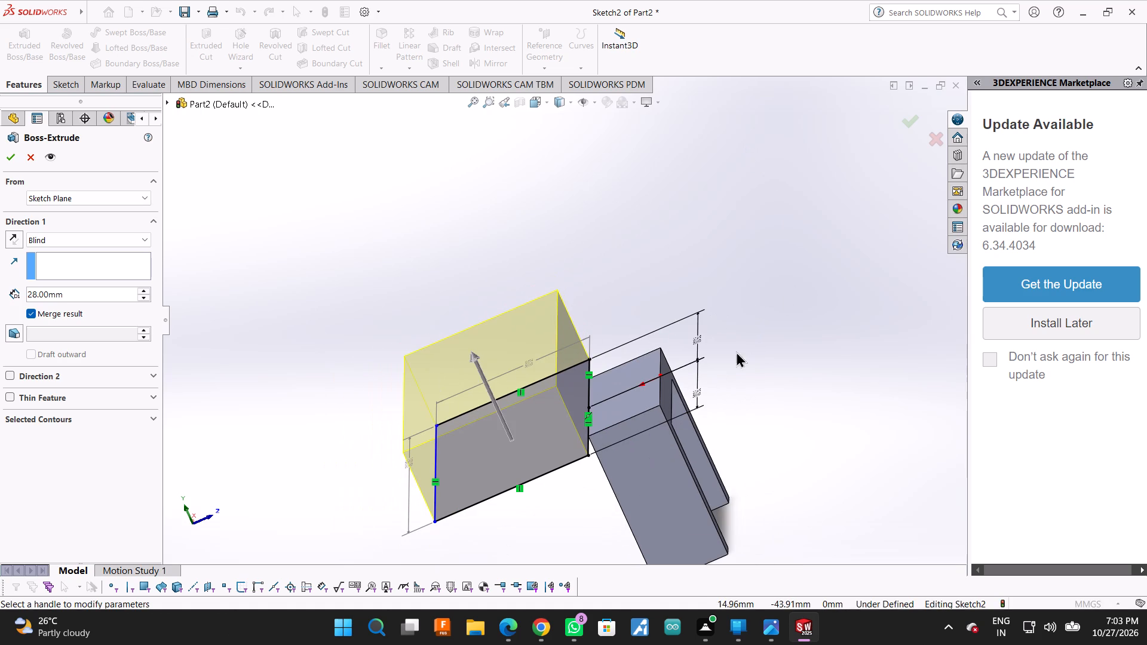
pyautogui.click(8, 236)
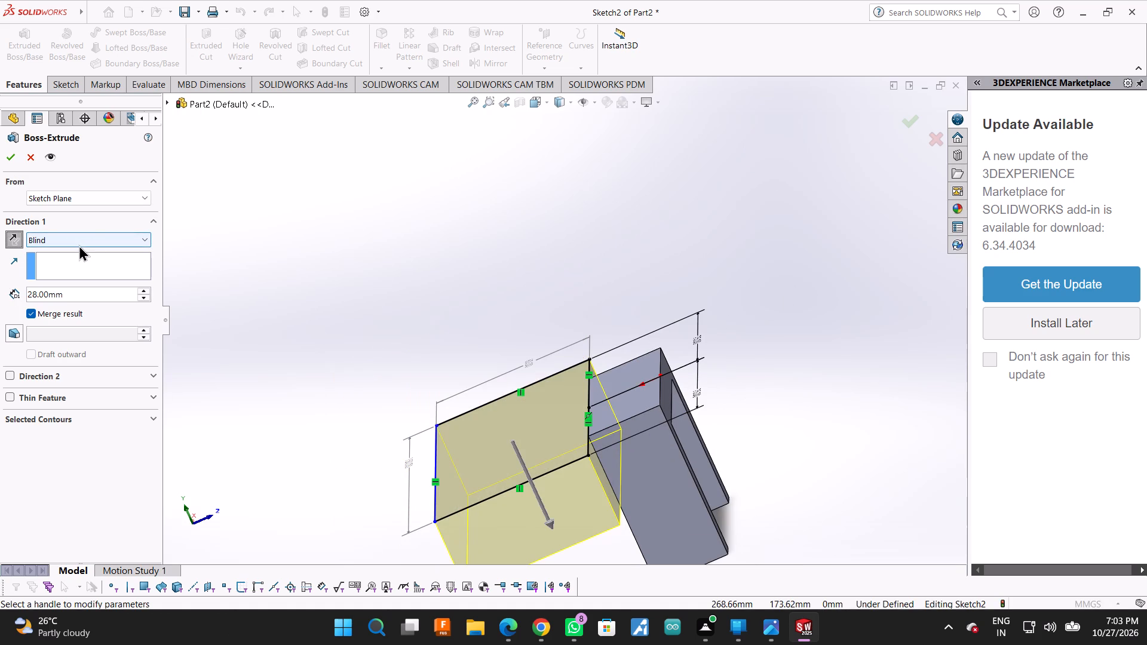
pyautogui.doubleClick(78, 295)
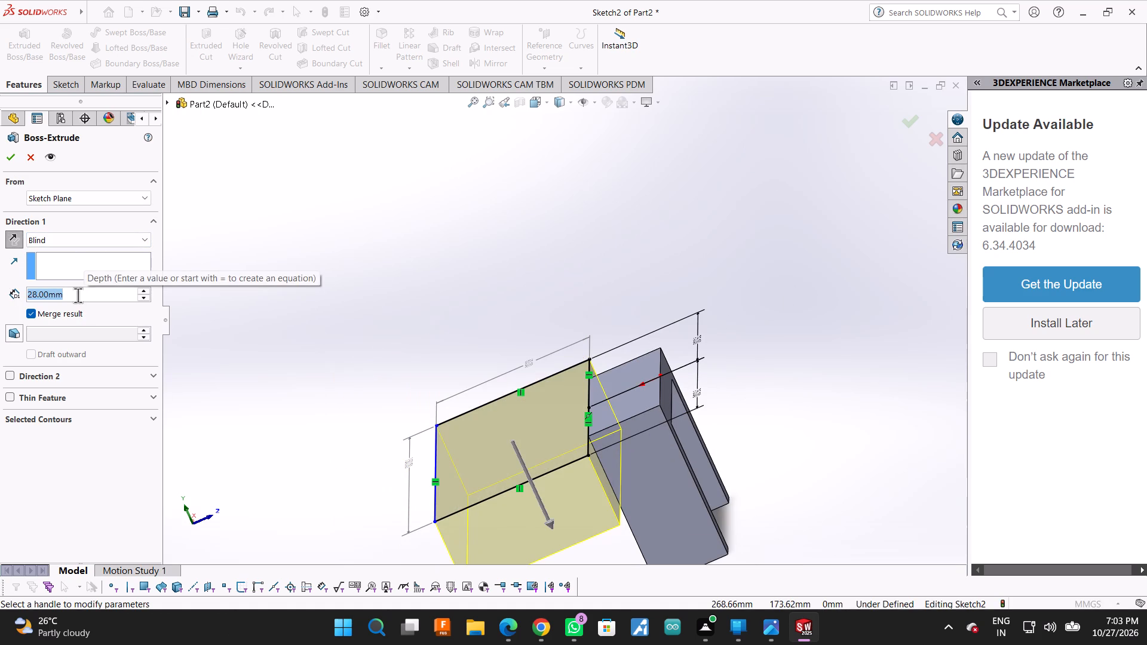
pyautogui.write('10')
pyautogui.press('Return')
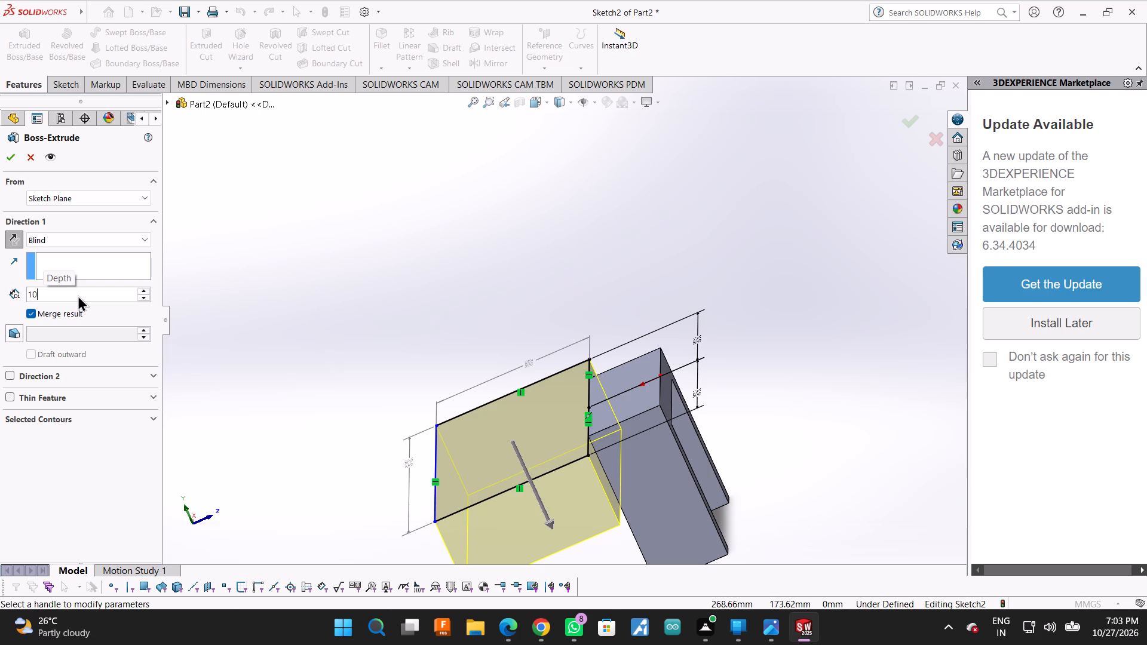
pyautogui.click(4, 151)
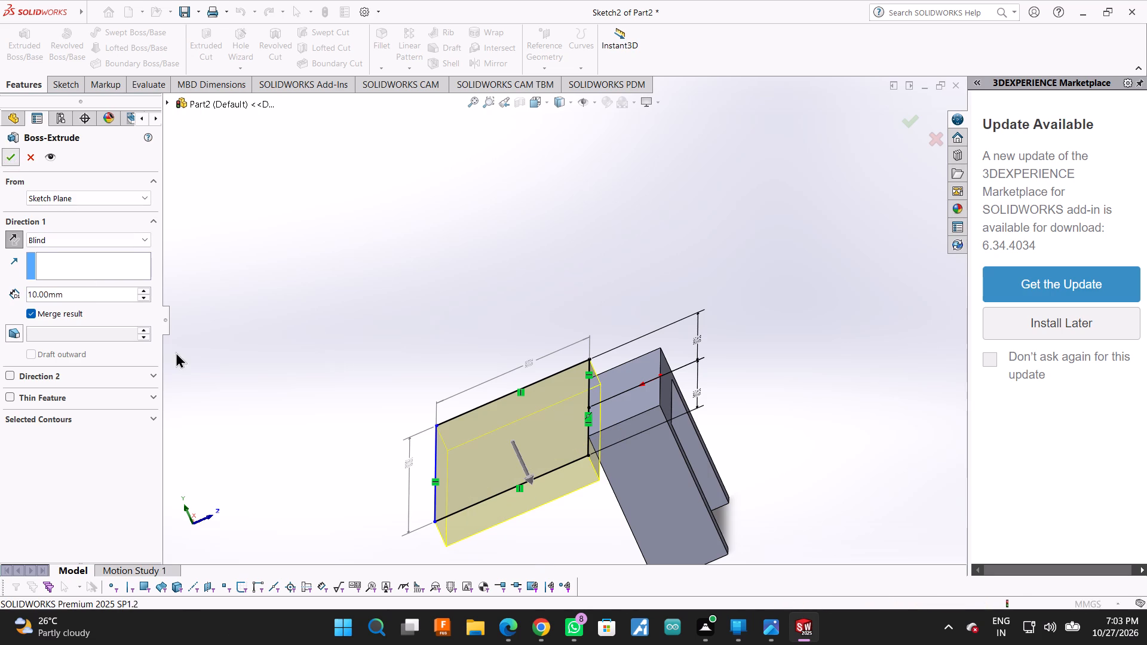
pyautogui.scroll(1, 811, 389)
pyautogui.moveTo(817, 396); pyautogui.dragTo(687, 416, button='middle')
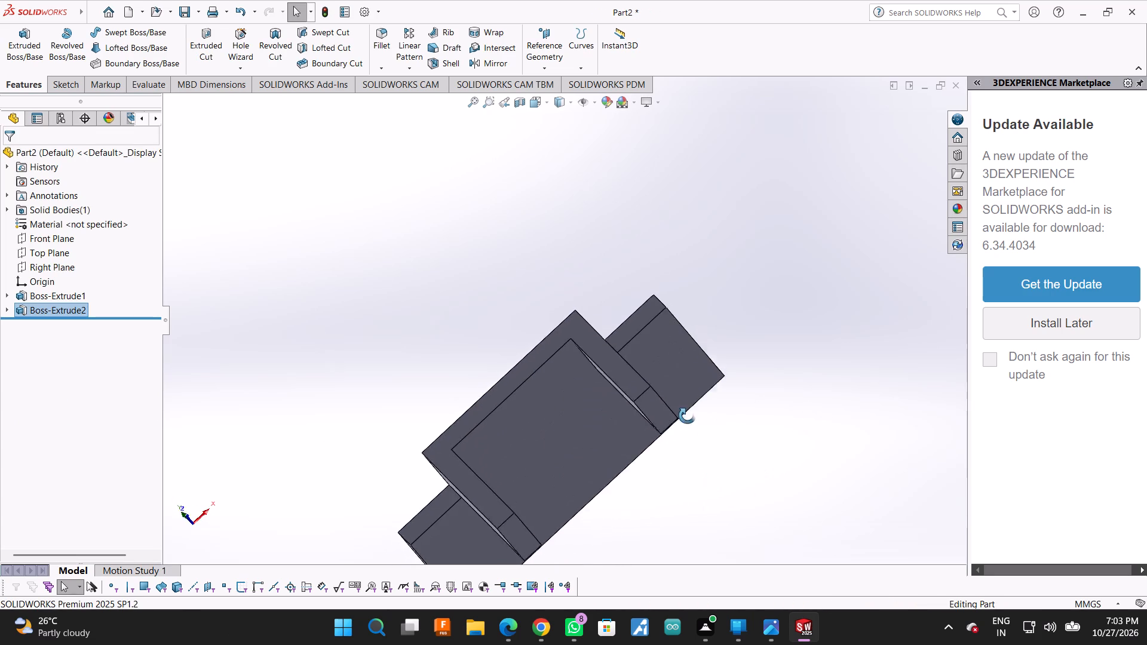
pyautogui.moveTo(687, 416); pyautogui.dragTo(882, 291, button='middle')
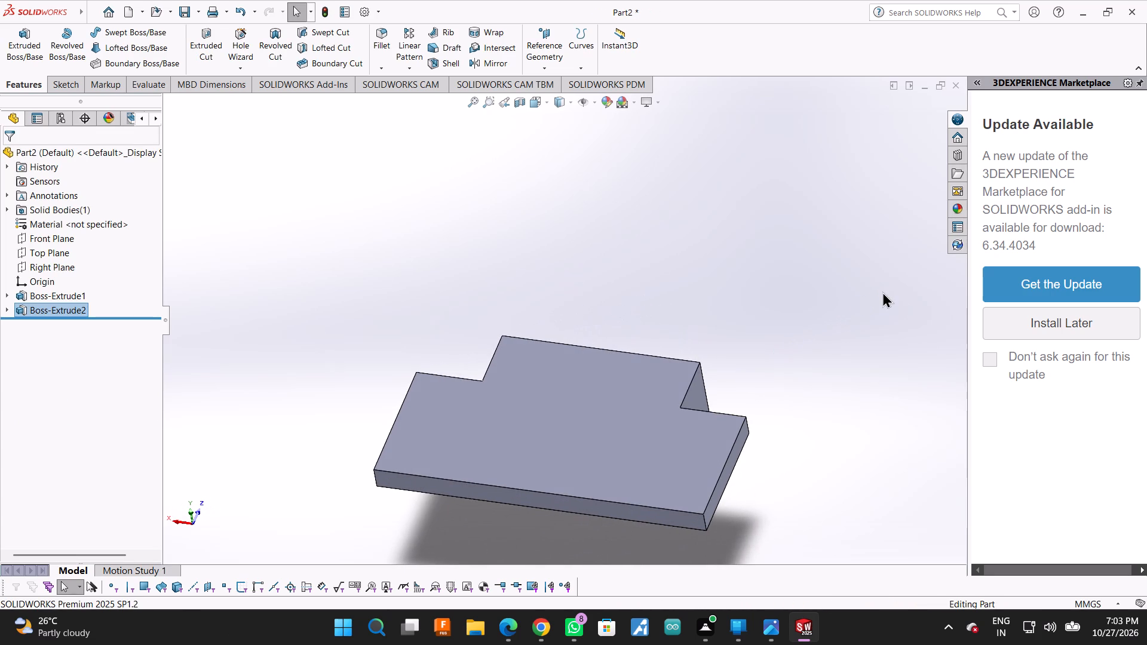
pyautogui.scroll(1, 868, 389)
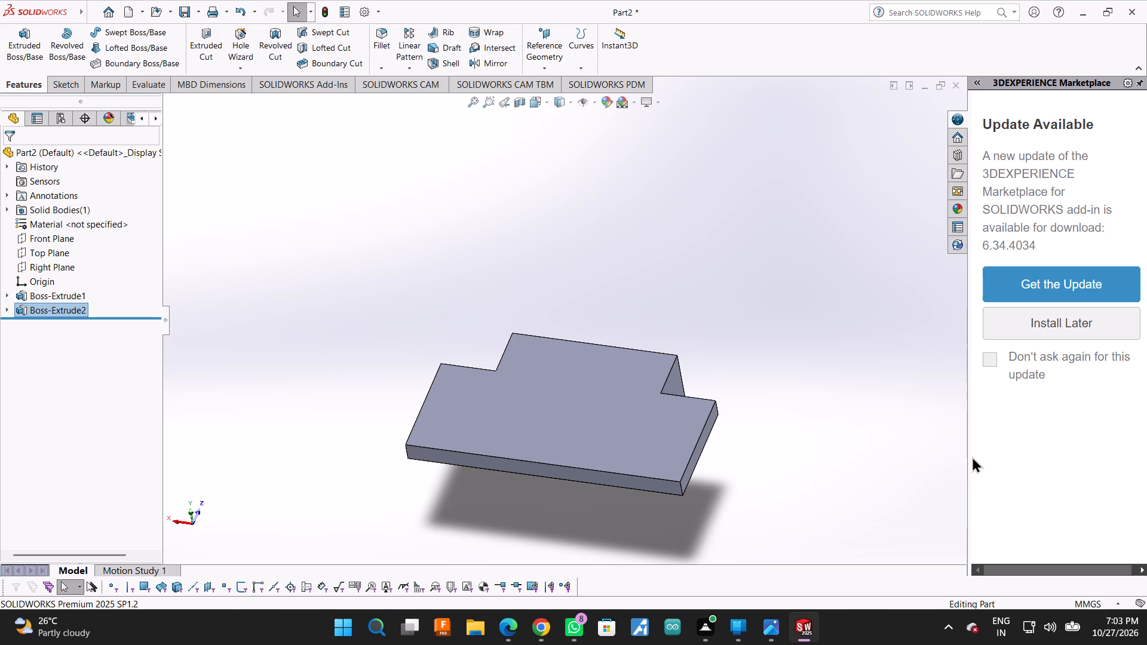
# Examine the merged bracket and plate from several sides, including the underside and the outer leg faces.
pyautogui.moveTo(968, 457); pyautogui.dragTo(1146, 429)
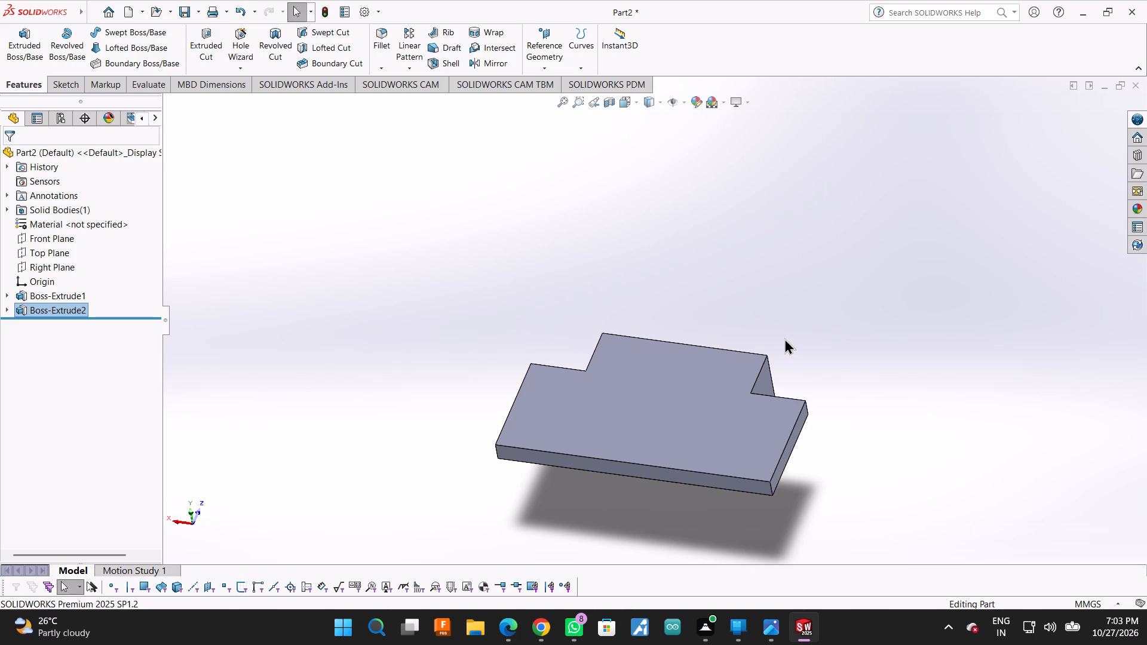
pyautogui.moveTo(786, 338); pyautogui.dragTo(547, 619, button='middle')
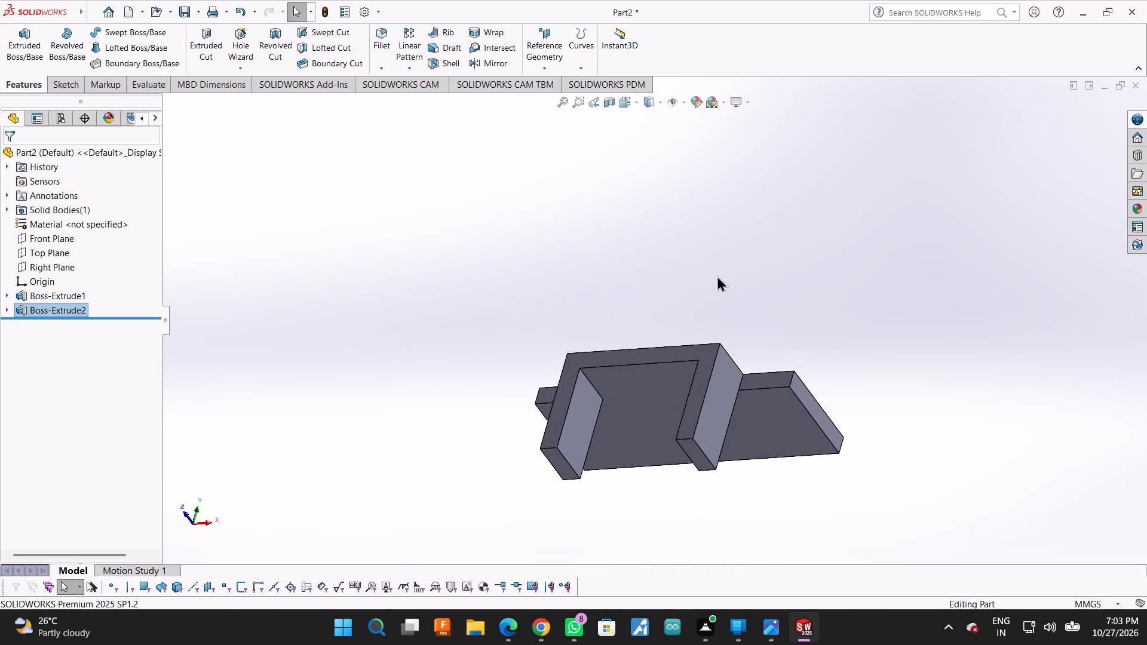
pyautogui.moveTo(717, 275); pyautogui.dragTo(725, 450, button='middle')
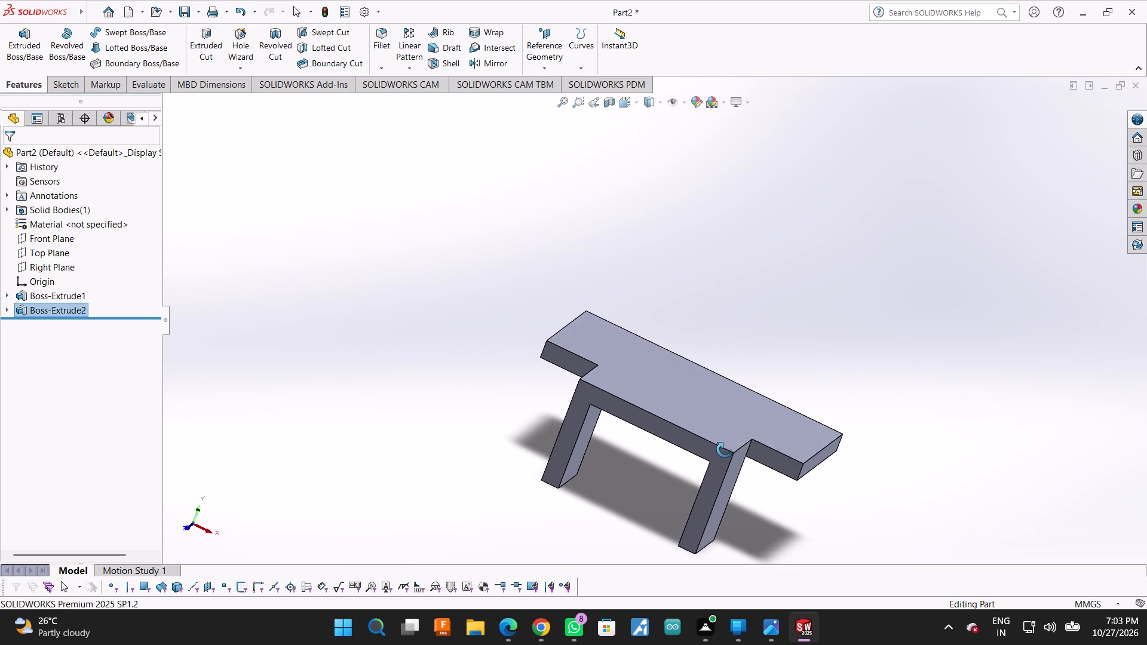
pyautogui.moveTo(725, 450); pyautogui.dragTo(824, 437, button='middle')
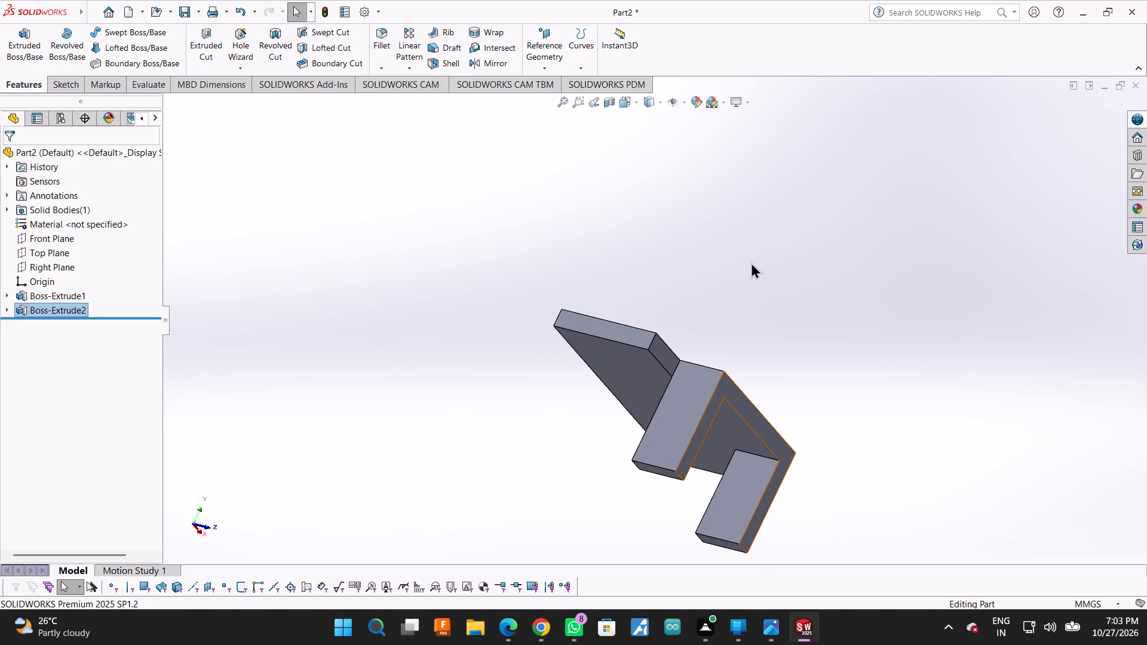
pyautogui.scroll(2, 777, 462)
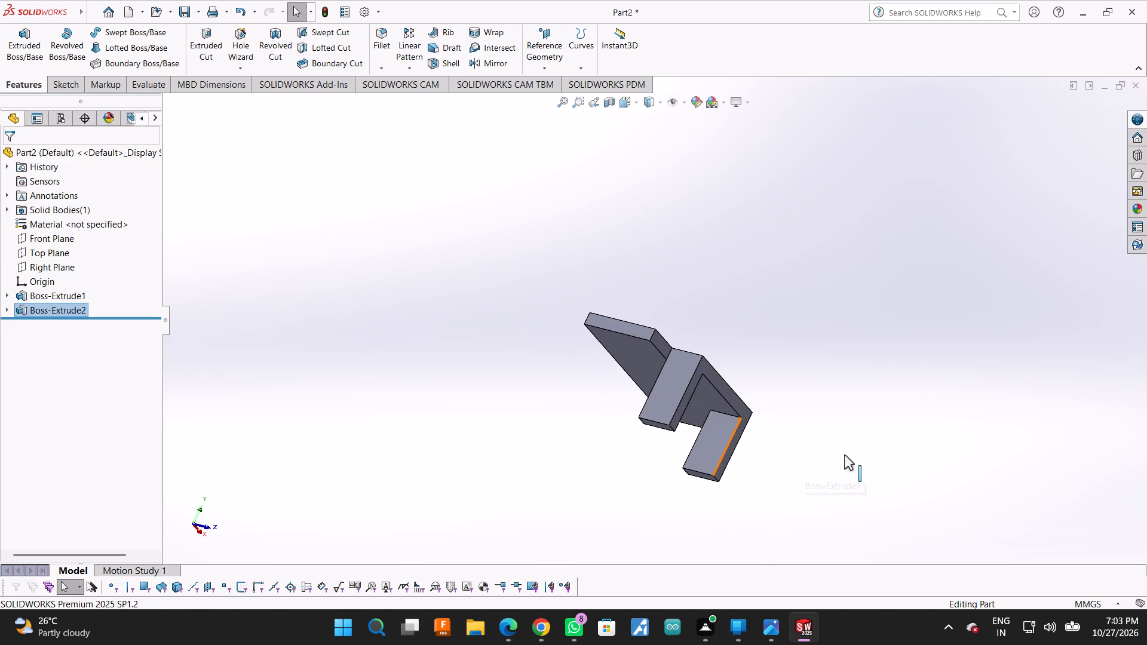
pyautogui.scroll(3, 740, 434)
pyautogui.moveTo(649, 328); pyautogui.dragTo(670, 492, button='middle')
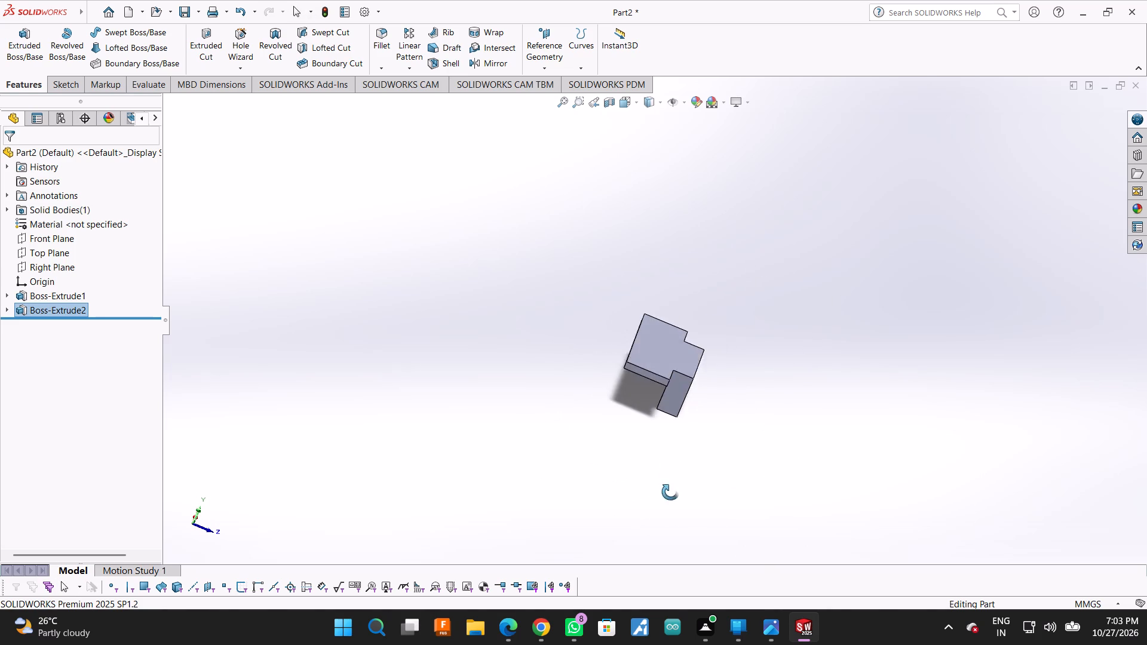
pyautogui.moveTo(670, 492); pyautogui.dragTo(663, 495, button='middle')
pyautogui.click(655, 348)
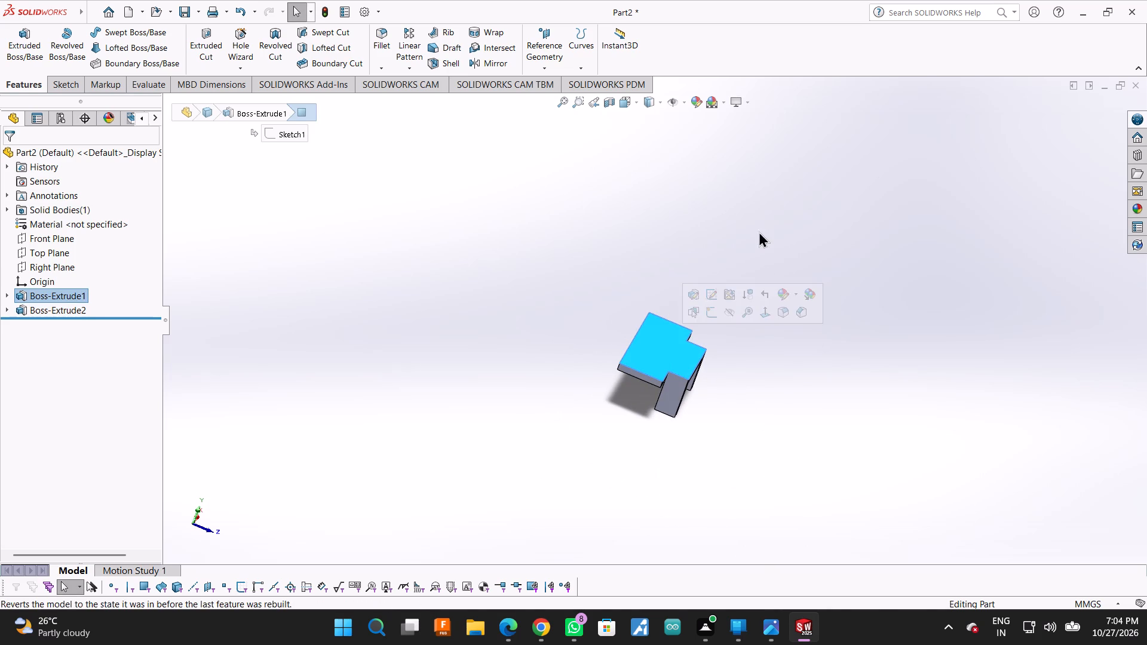
pyautogui.click(742, 228)
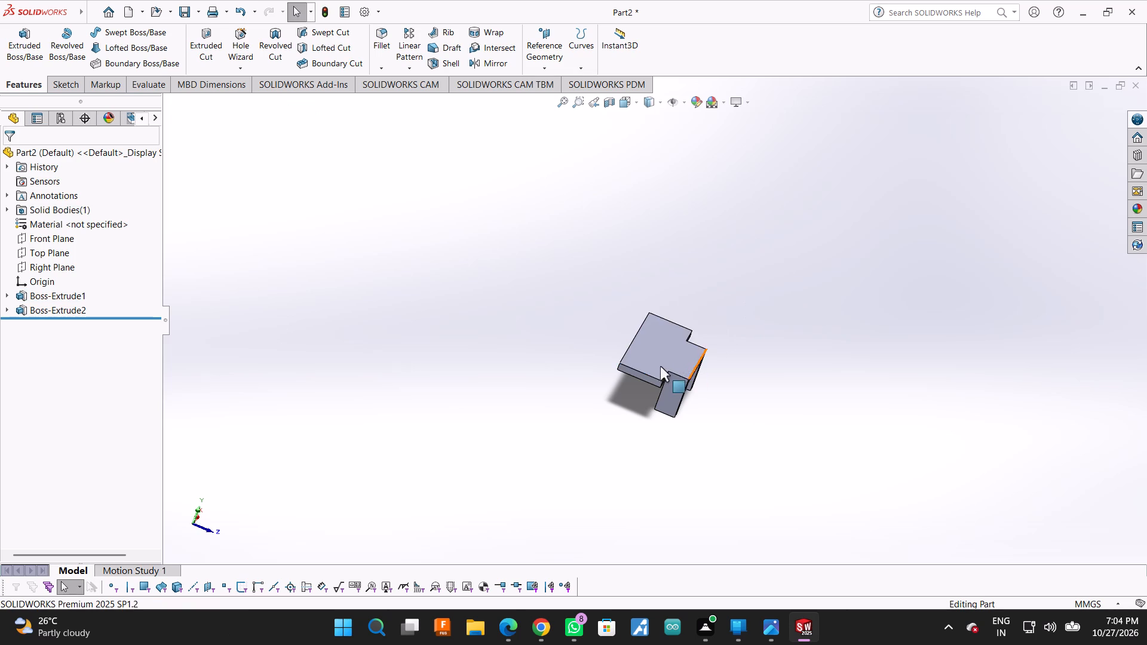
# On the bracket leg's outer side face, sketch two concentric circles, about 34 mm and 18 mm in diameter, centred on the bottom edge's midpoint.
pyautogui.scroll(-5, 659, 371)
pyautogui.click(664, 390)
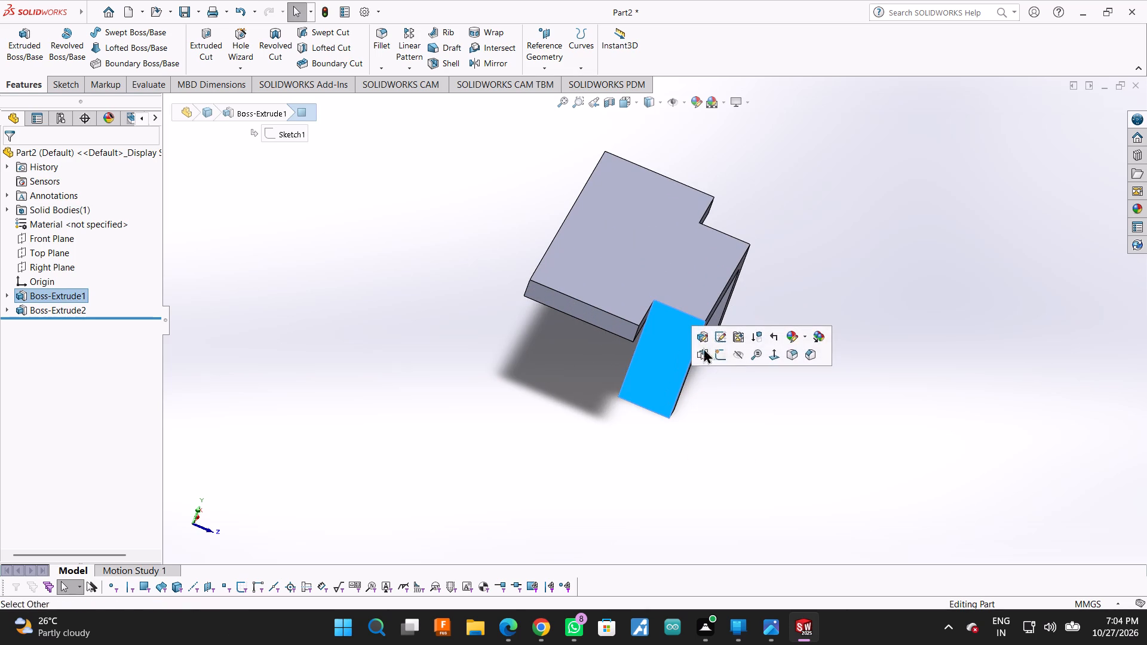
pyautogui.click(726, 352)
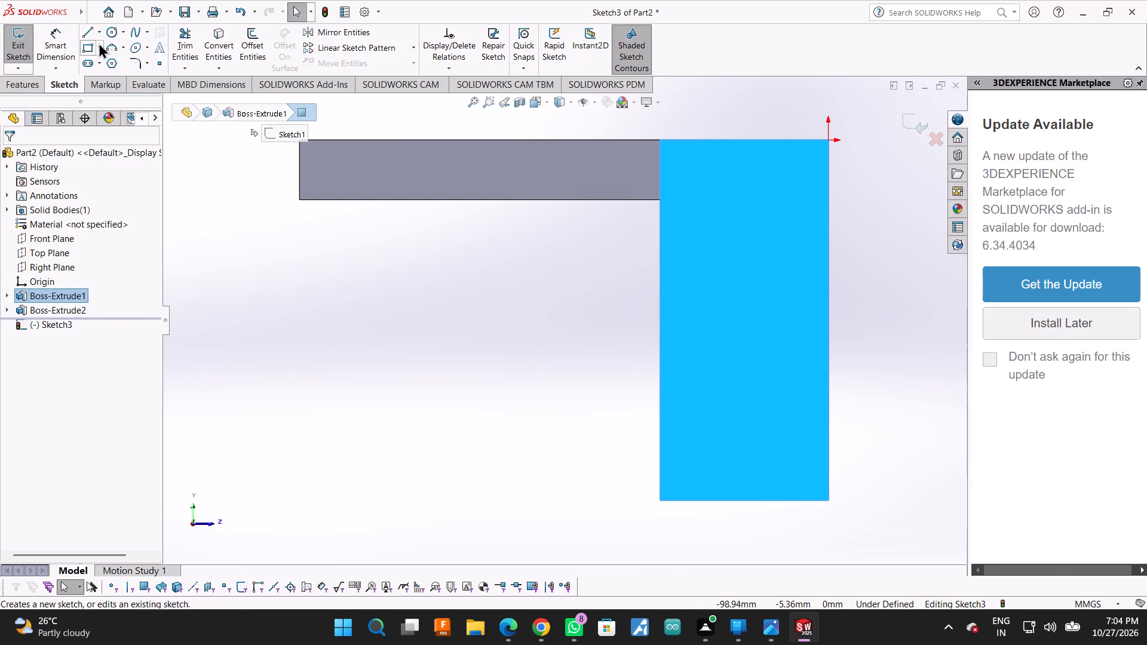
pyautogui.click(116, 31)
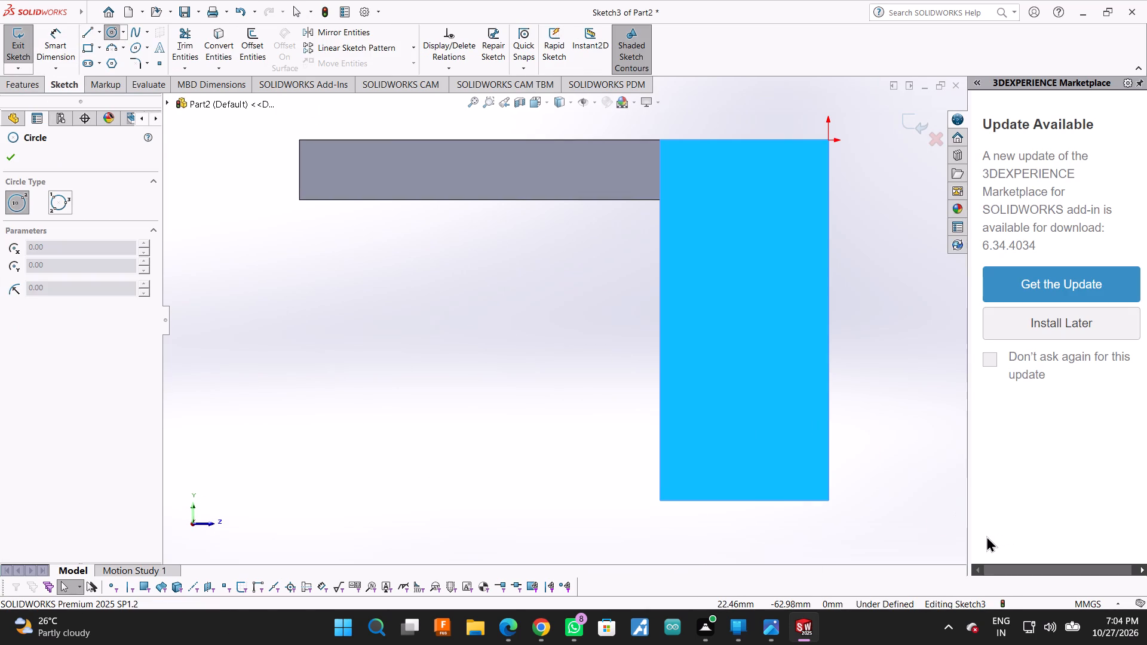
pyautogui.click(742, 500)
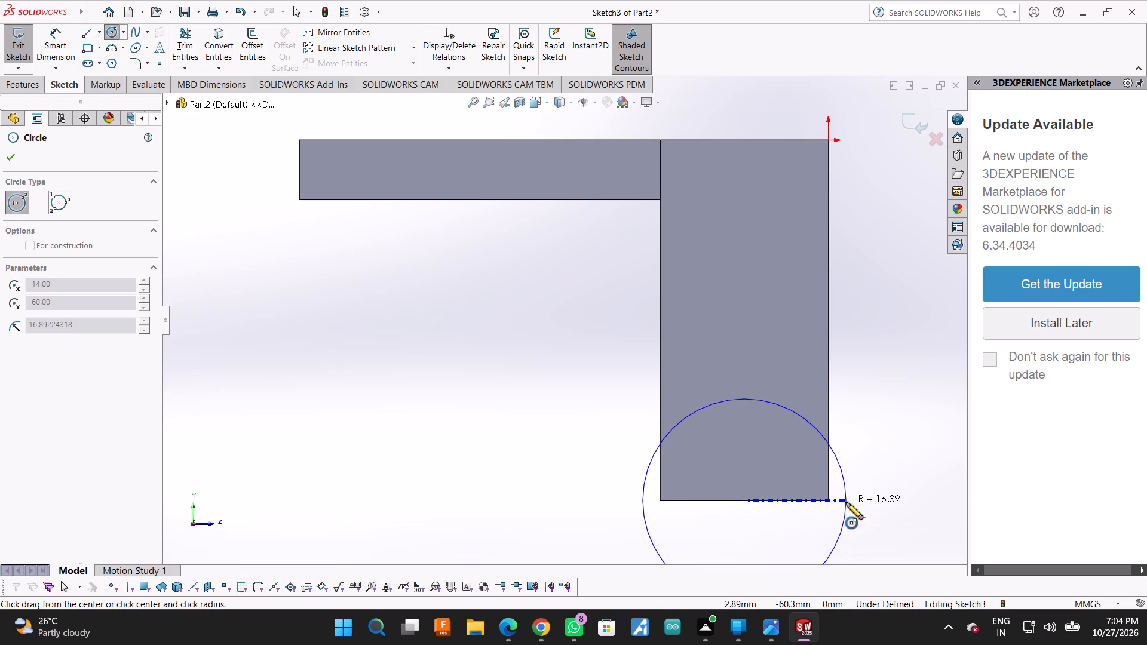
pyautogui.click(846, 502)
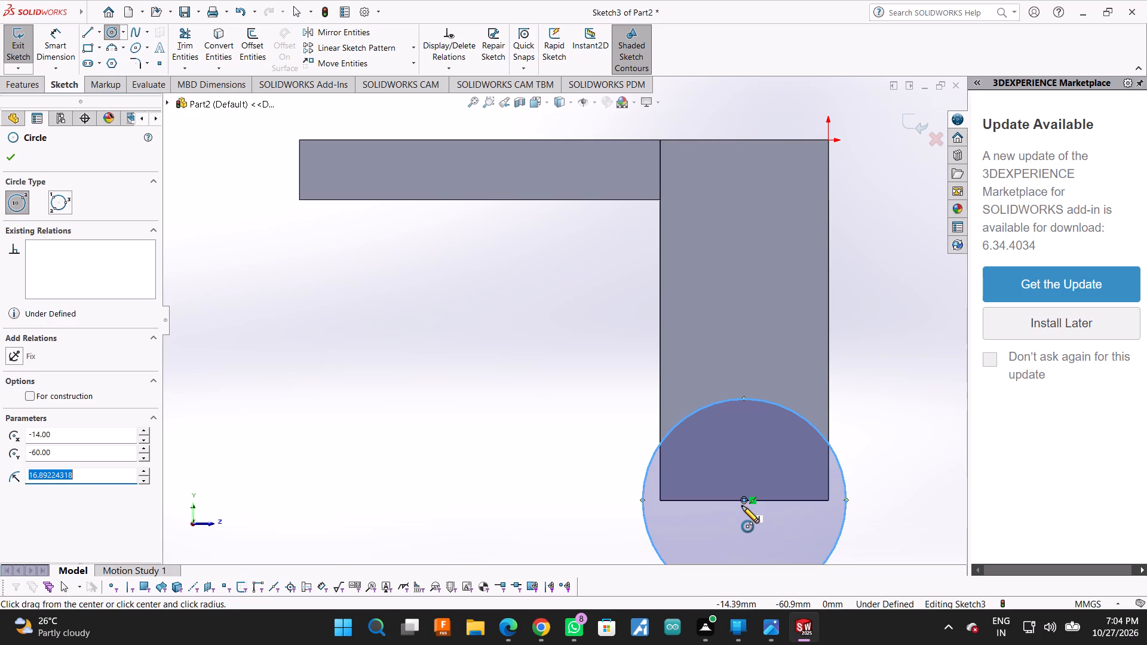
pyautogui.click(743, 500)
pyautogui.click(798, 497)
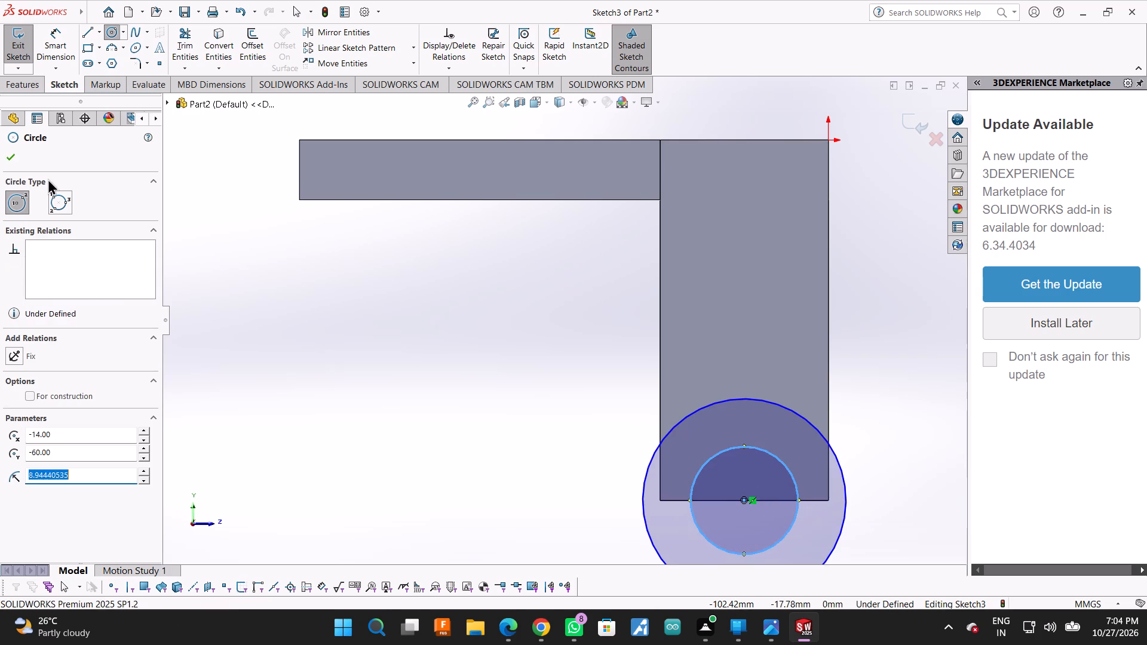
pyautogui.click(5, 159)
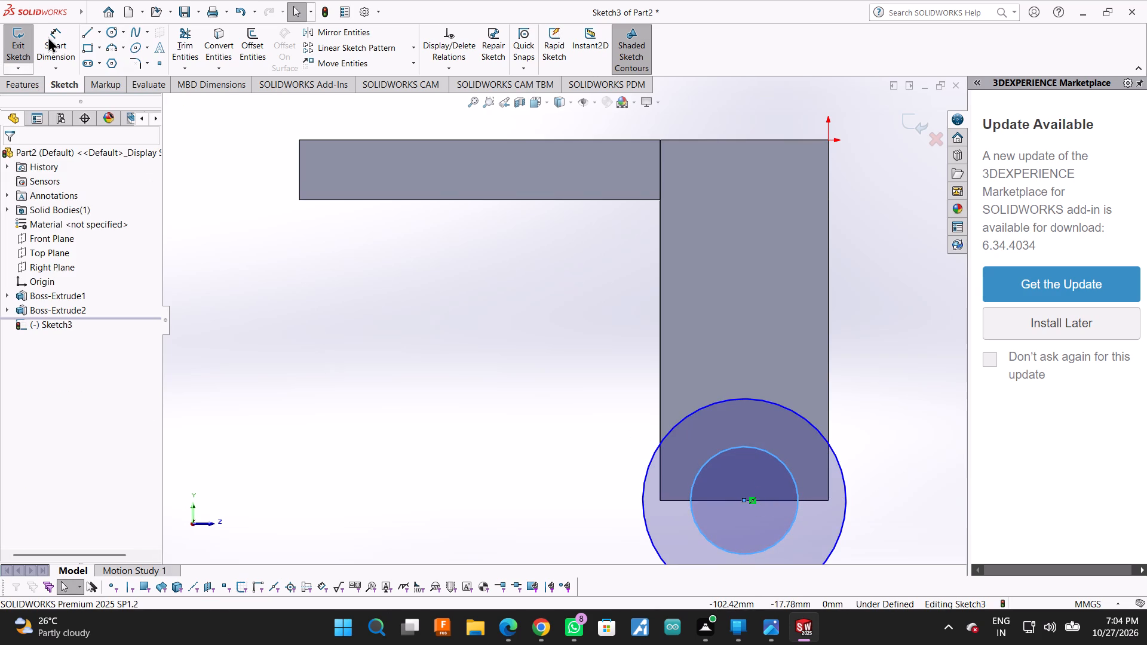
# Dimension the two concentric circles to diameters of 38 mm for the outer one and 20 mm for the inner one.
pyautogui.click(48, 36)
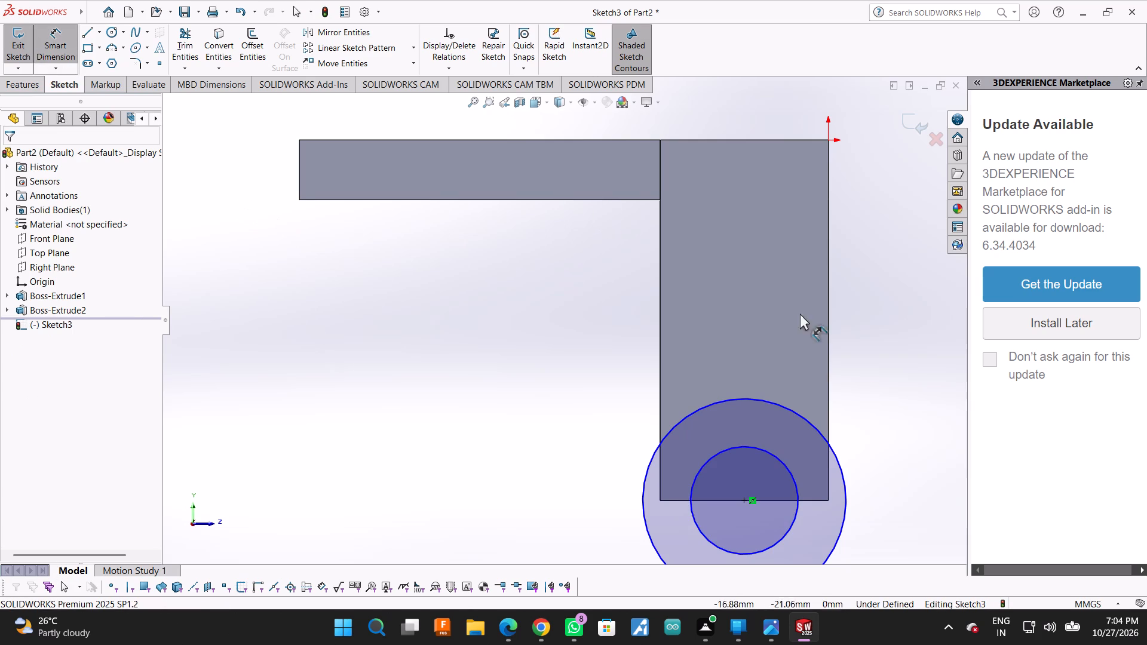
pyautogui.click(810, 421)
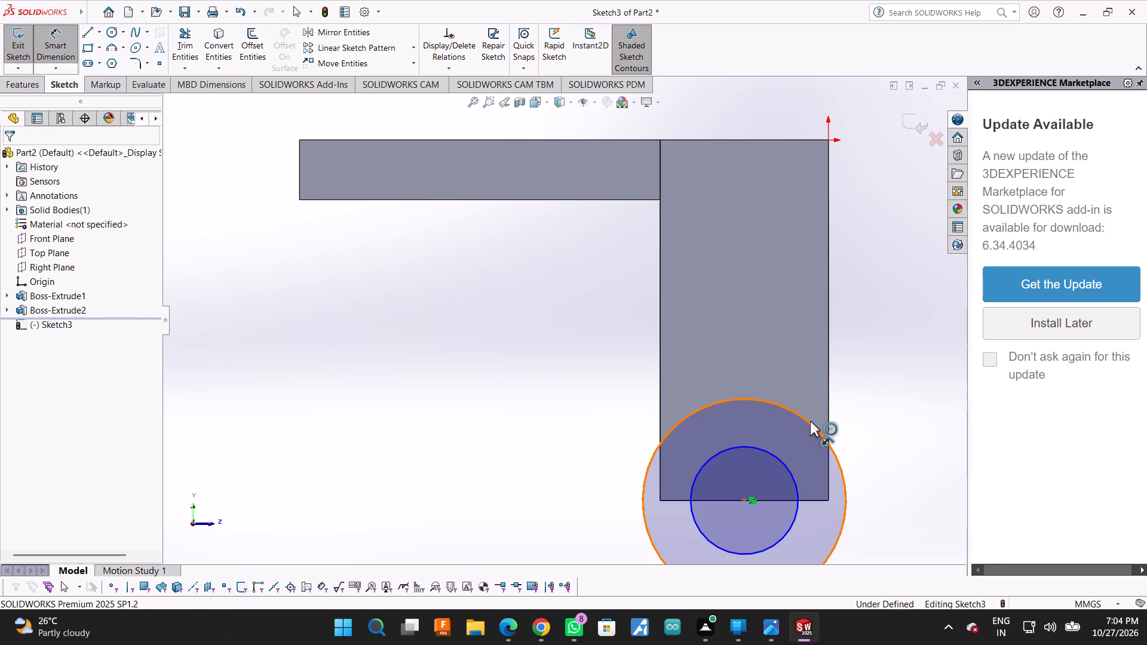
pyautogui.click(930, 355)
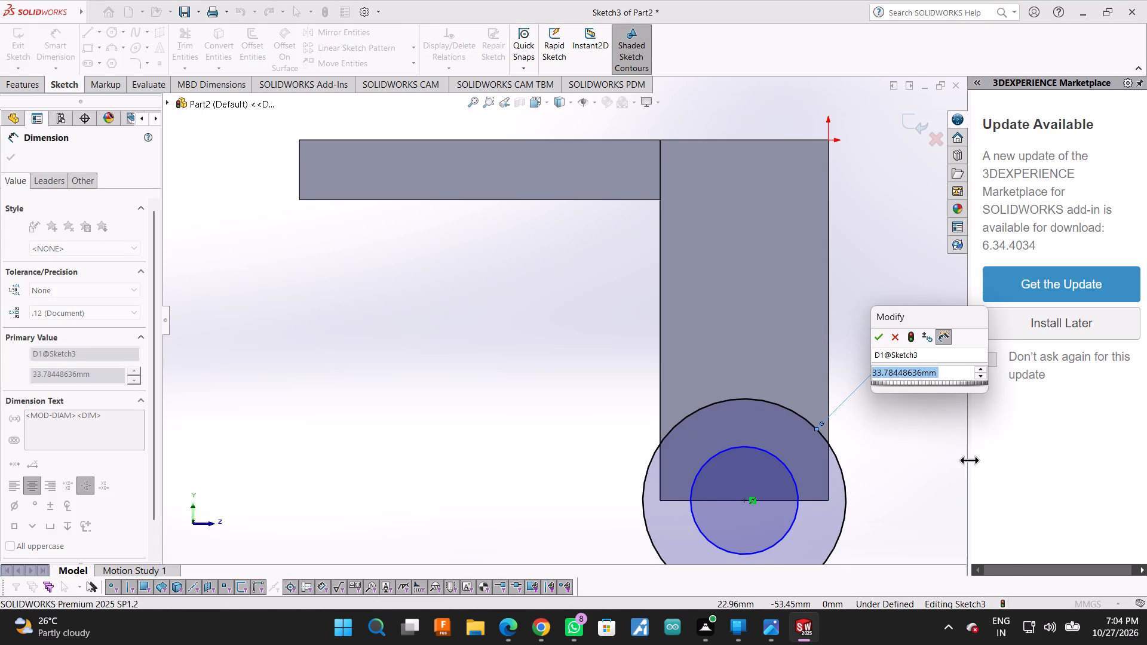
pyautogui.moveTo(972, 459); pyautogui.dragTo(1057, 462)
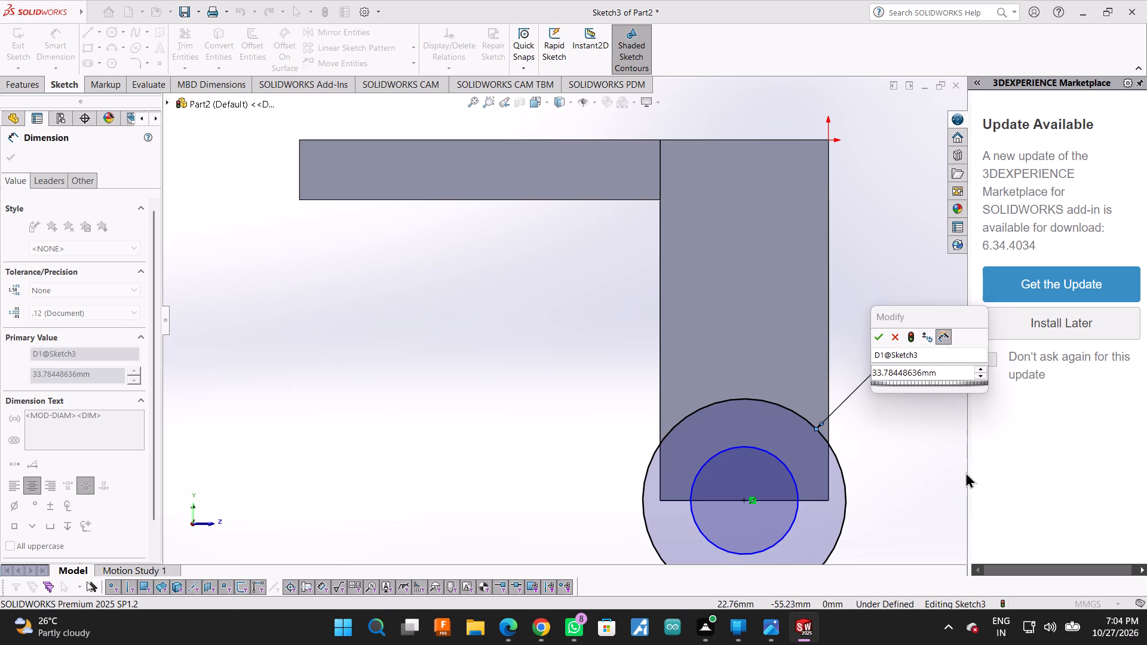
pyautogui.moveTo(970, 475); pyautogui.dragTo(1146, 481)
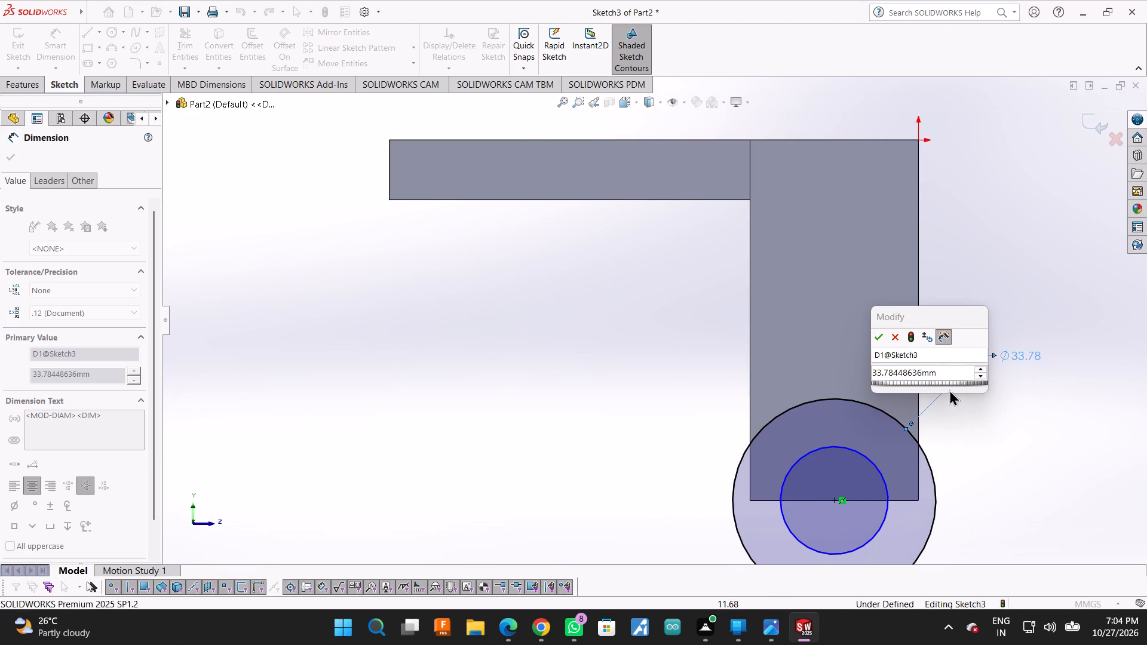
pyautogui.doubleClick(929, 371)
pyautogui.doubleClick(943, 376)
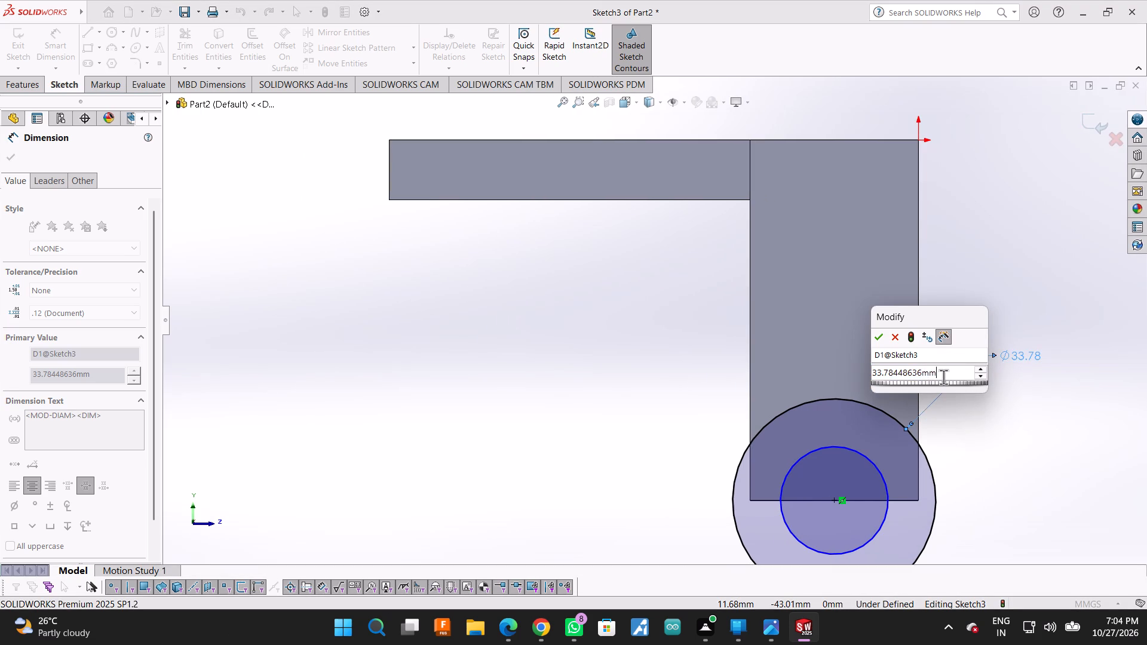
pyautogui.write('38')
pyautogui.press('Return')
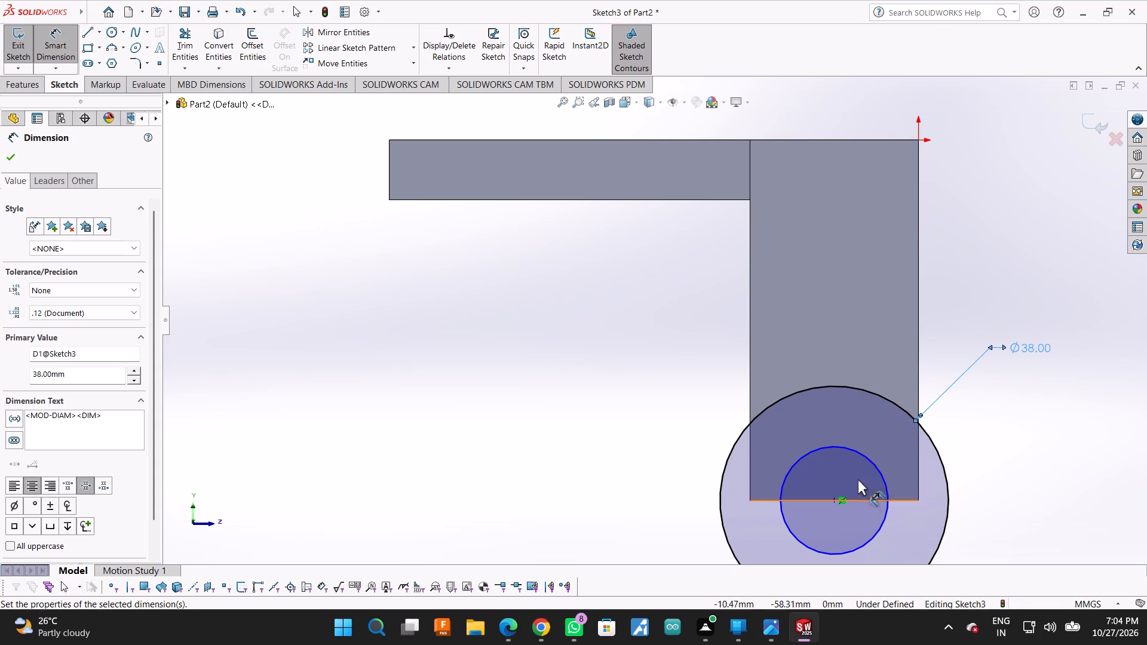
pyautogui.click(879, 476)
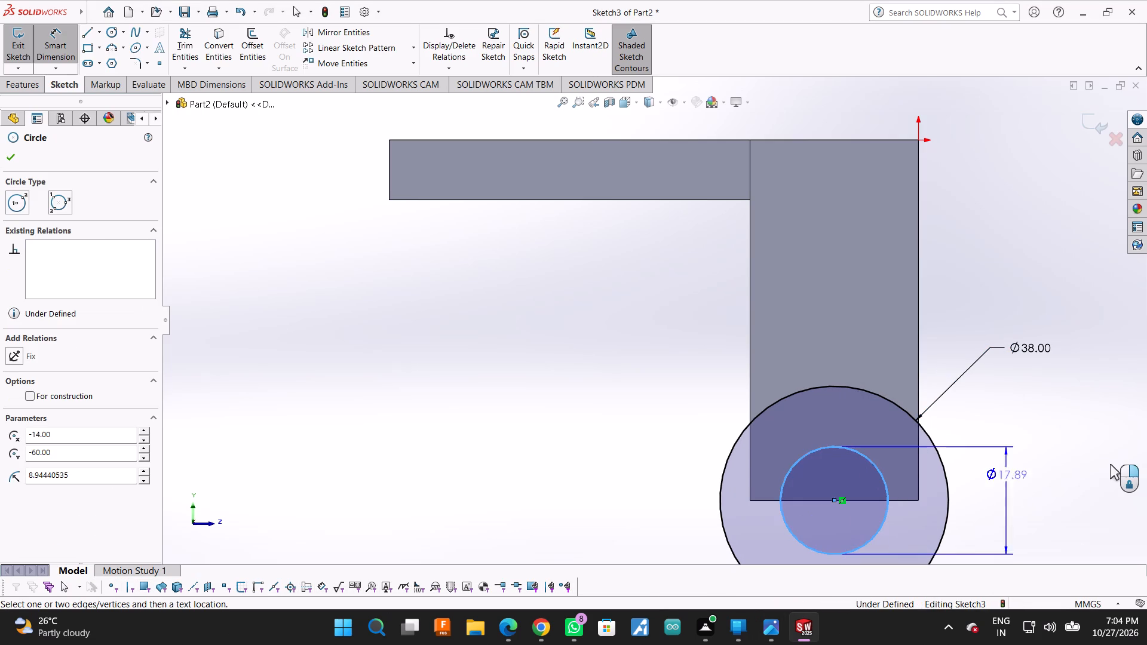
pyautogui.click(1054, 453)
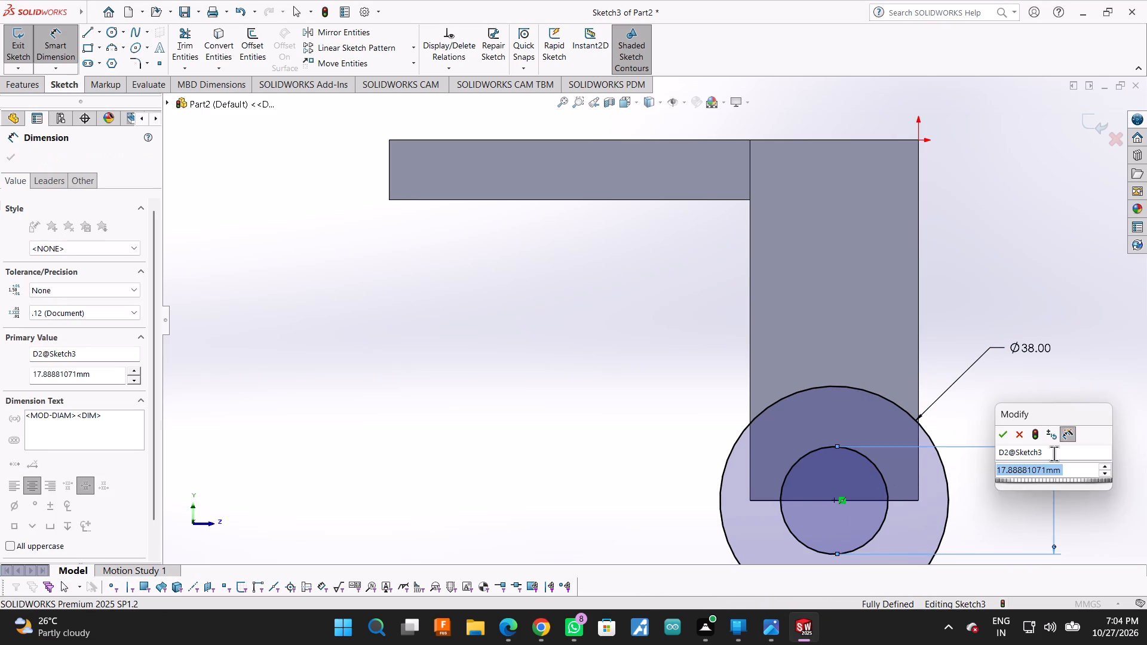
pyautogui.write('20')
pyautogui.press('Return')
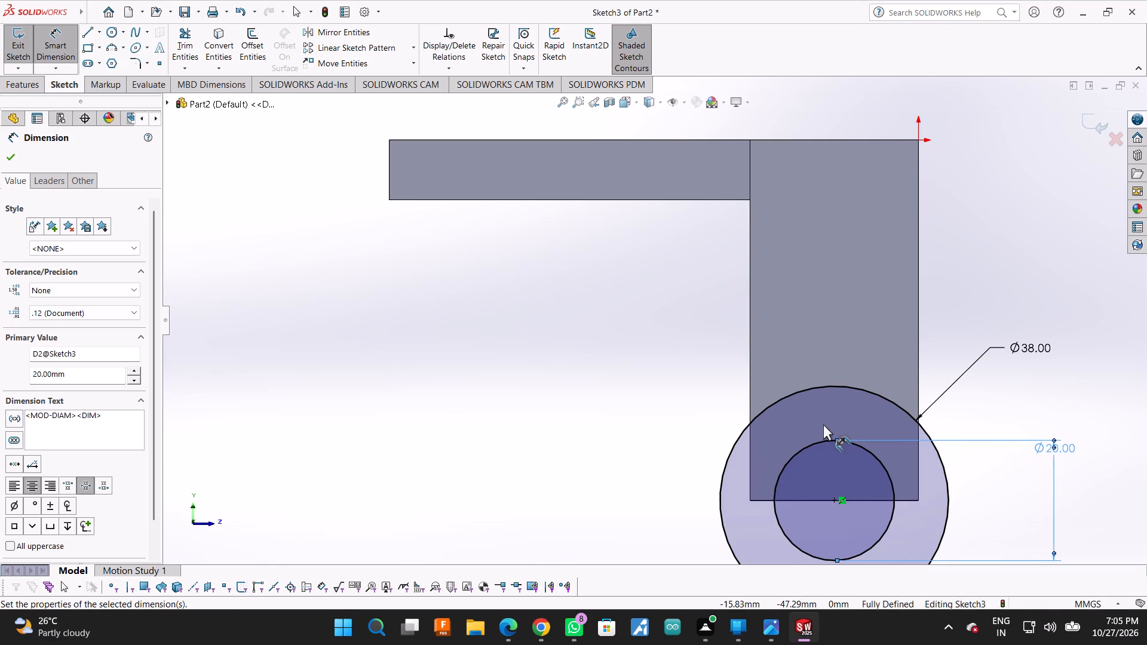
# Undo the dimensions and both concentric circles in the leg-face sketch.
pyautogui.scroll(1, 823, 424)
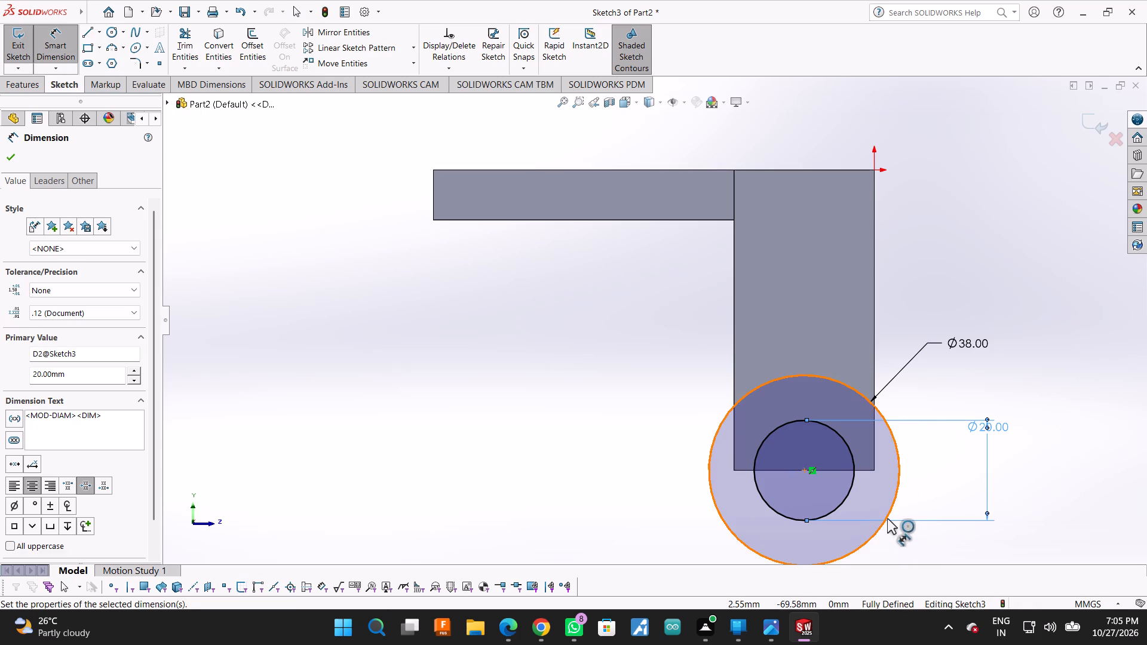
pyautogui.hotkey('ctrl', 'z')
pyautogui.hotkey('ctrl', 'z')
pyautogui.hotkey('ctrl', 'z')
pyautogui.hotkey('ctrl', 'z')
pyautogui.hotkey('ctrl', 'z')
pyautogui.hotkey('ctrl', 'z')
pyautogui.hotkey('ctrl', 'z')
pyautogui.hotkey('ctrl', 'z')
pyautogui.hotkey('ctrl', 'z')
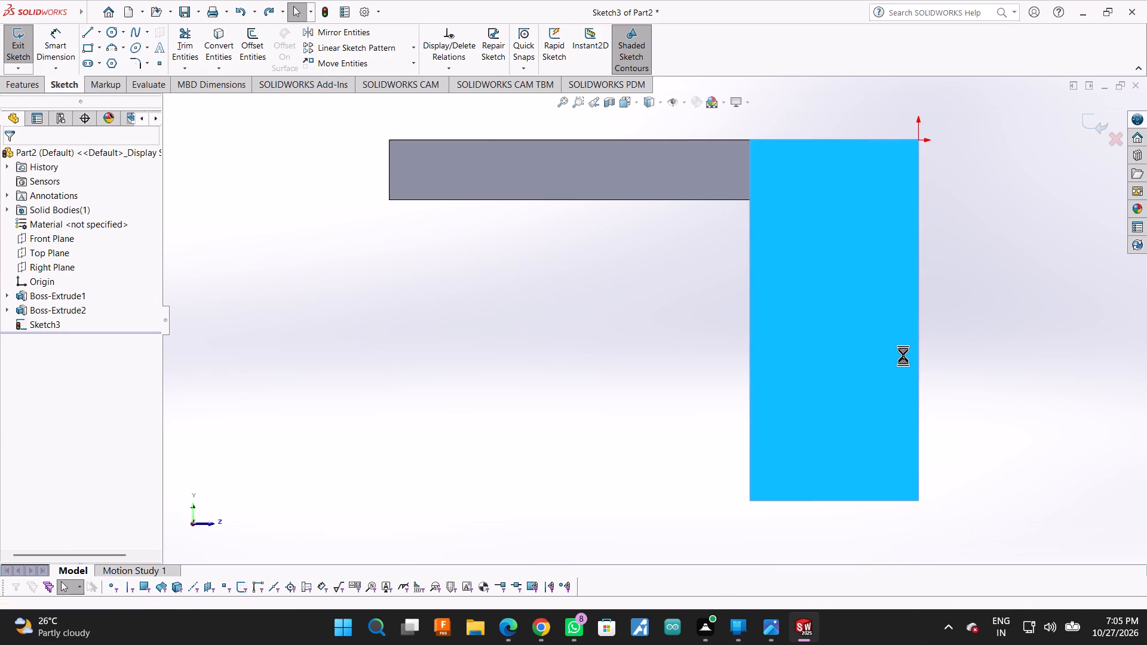
# Undo the empty leg-face sketch and the plate's 10 mm extrusion, going back to the rectangular plate outline.
pyautogui.hotkey('ctrl', 'z')
pyautogui.hotkey('ctrl', 'z')
pyautogui.hotkey('ctrl', 'z')
pyautogui.hotkey('ctrl', 'z')
pyautogui.hotkey('ctrl', 'z')
pyautogui.hotkey('ctrl', 'z')
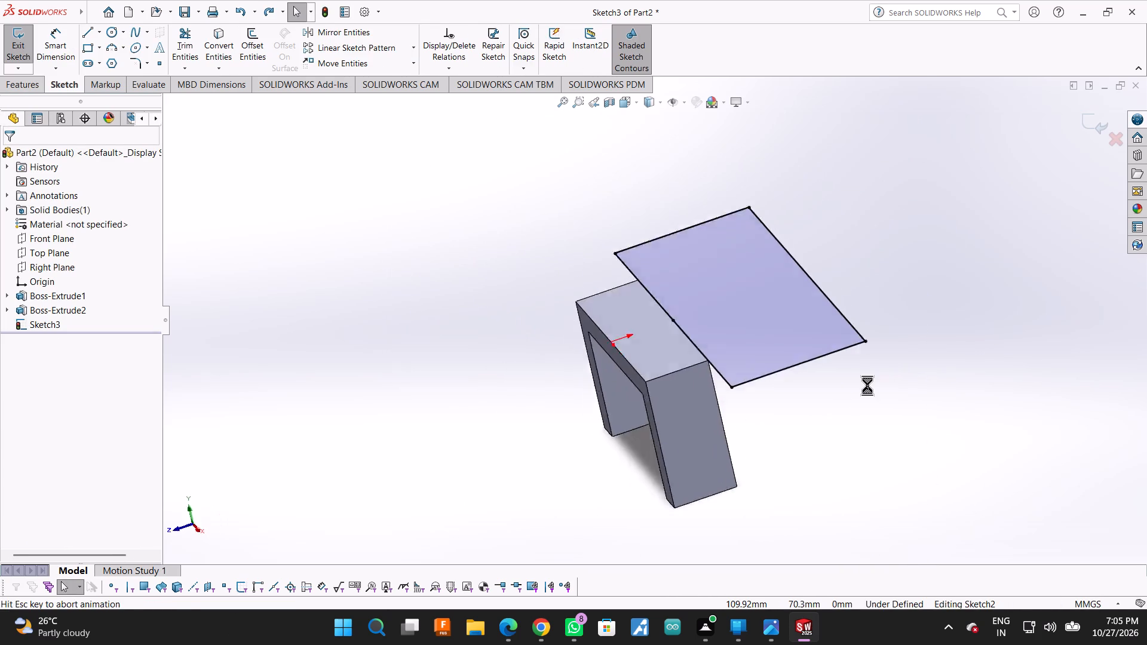
# Undo the trims, side dimensions and closing lines of the rectangular plate outline.
pyautogui.hotkey('ctrl', 'z')
pyautogui.hotkey('ctrl', 'z')
pyautogui.hotkey('ctrl', 'z')
pyautogui.hotkey('ctrl', 'z')
pyautogui.hotkey('ctrl', 'z')
pyautogui.hotkey('ctrl', 'z')
pyautogui.hotkey('ctrl', 'z')
pyautogui.hotkey('ctrl', 'z')
pyautogui.hotkey('ctrl', 'z')
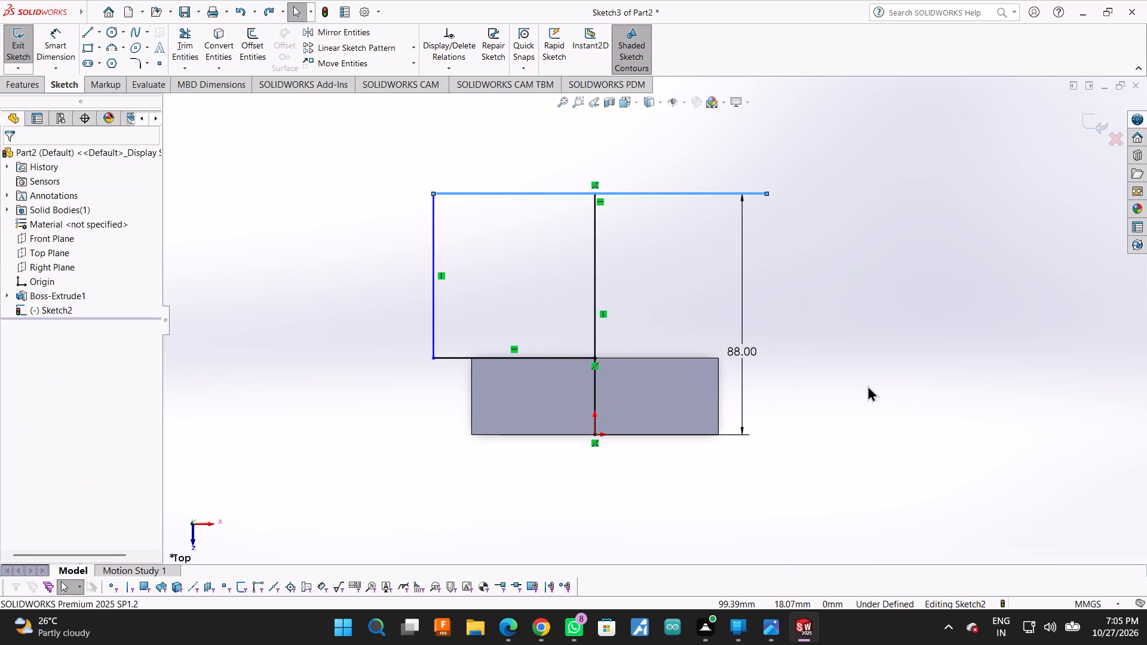
# Undo the rest of the plate sketch and the bracket's extrusion, going back to editing the inverted-U profile sketch.
pyautogui.hotkey('ctrl', 'z')
pyautogui.hotkey('ctrl', 'z')
pyautogui.hotkey('ctrl', 'z')
pyautogui.hotkey('ctrl', 'z')
pyautogui.hotkey('ctrl', 'z')
pyautogui.hotkey('ctrl', 'z')
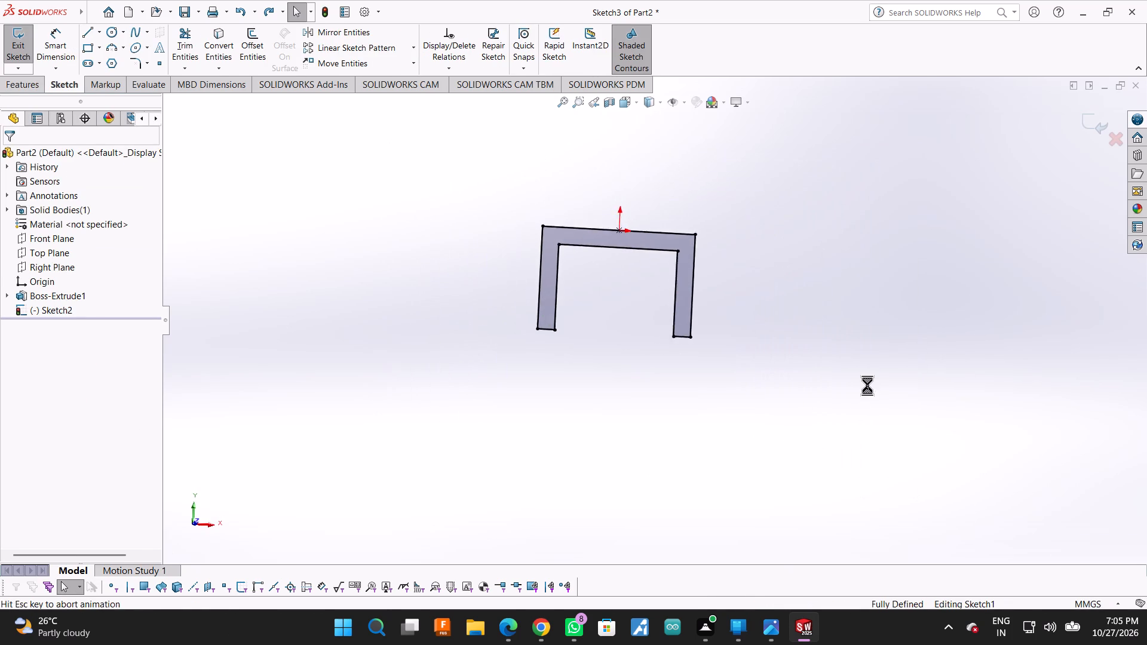
pyautogui.hotkey('ctrl', 'z')
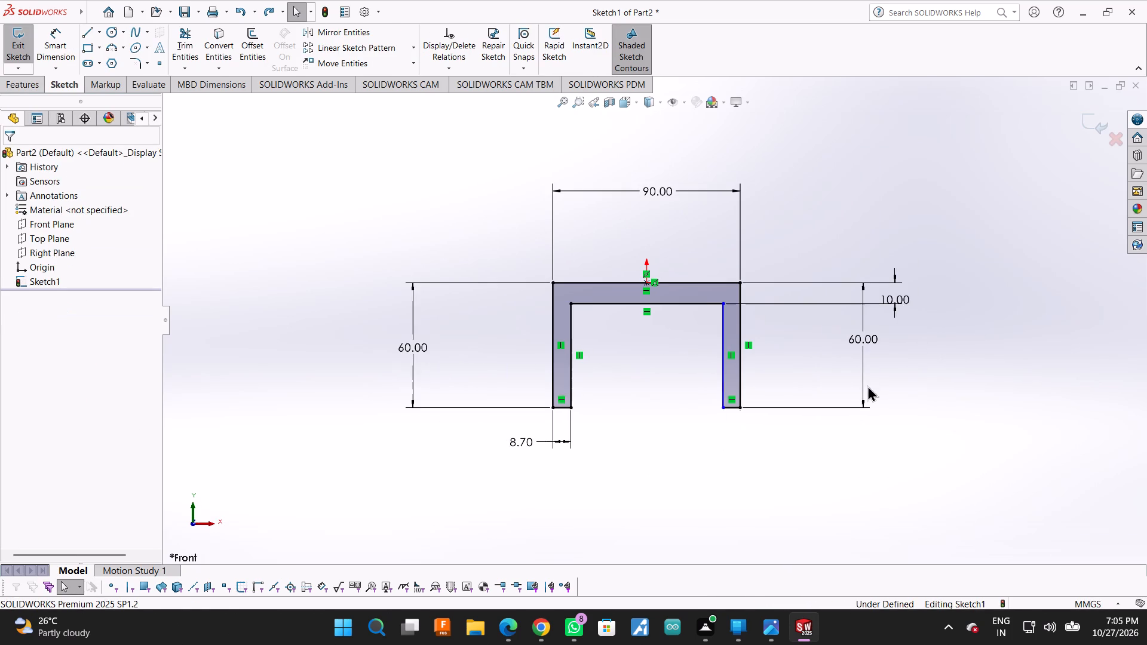
# Undo the inverted-U profile's thickness dimensions and its latest height edits.
pyautogui.hotkey('ctrl', 'z')
pyautogui.hotkey('ctrl', 'z')
pyautogui.hotkey('ctrl', 'z')
pyautogui.hotkey('ctrl', 'z')
pyautogui.hotkey('ctrl', 'z')
pyautogui.hotkey('ctrl', 'z')
pyautogui.hotkey('ctrl', 'z')
pyautogui.hotkey('ctrl', 'z')
pyautogui.hotkey('ctrl', 'z')
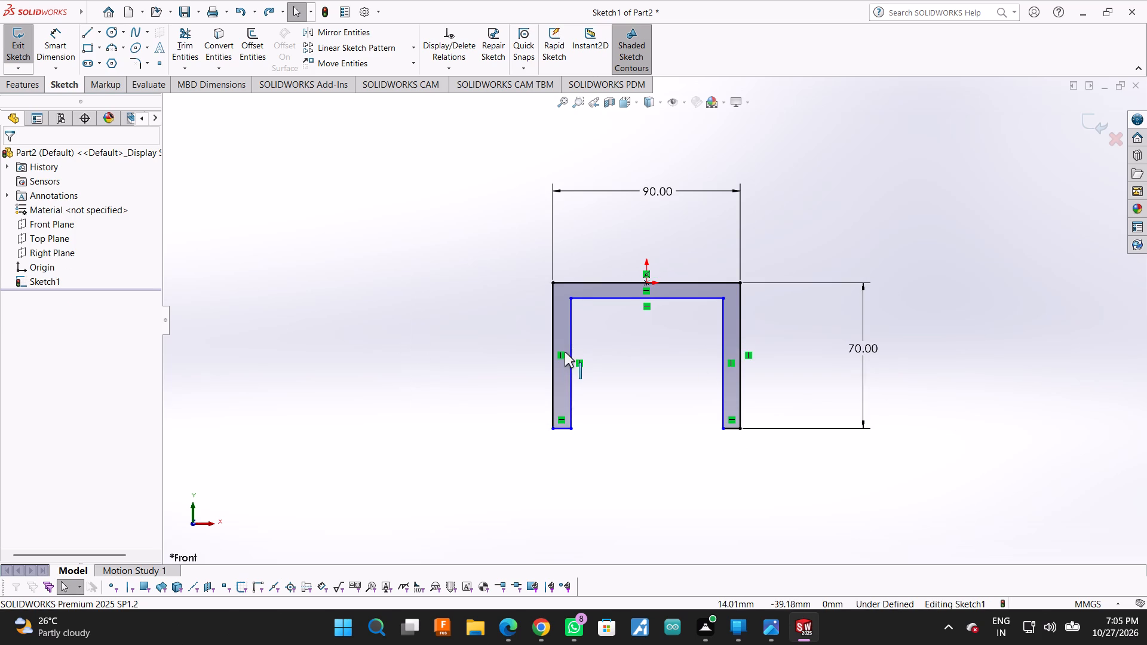
# Delete all lines of the inverted-U profile together with their associated dimensions, leaving the sketch empty.
pyautogui.moveTo(443, 189); pyautogui.dragTo(948, 538)
pyautogui.press('Delete')
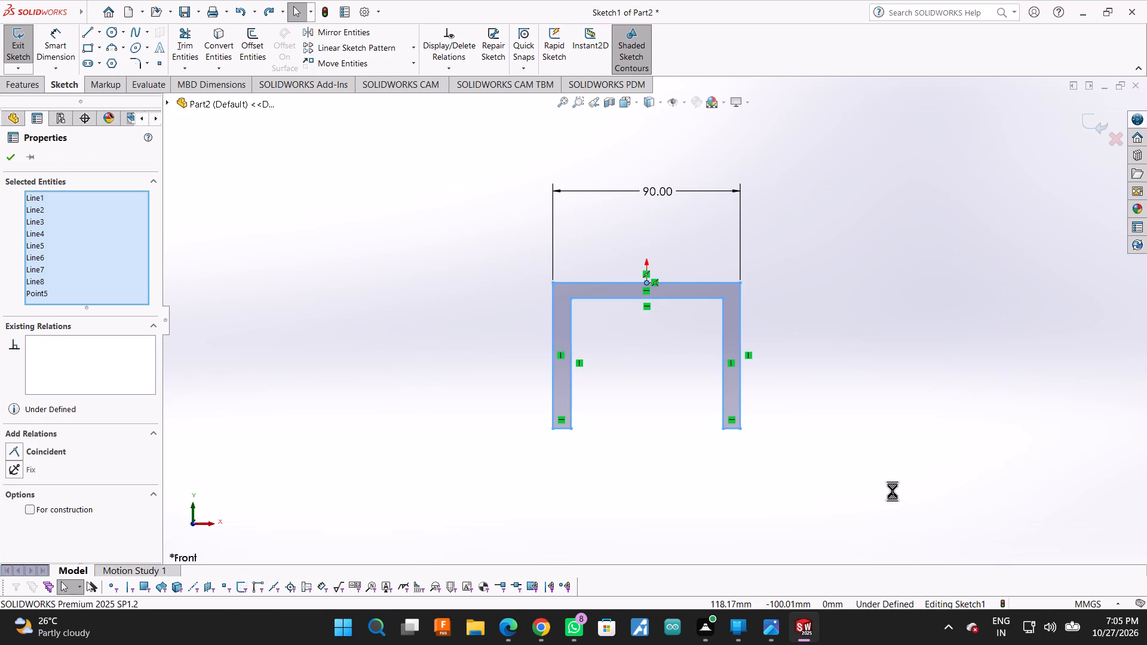
pyautogui.click(536, 314)
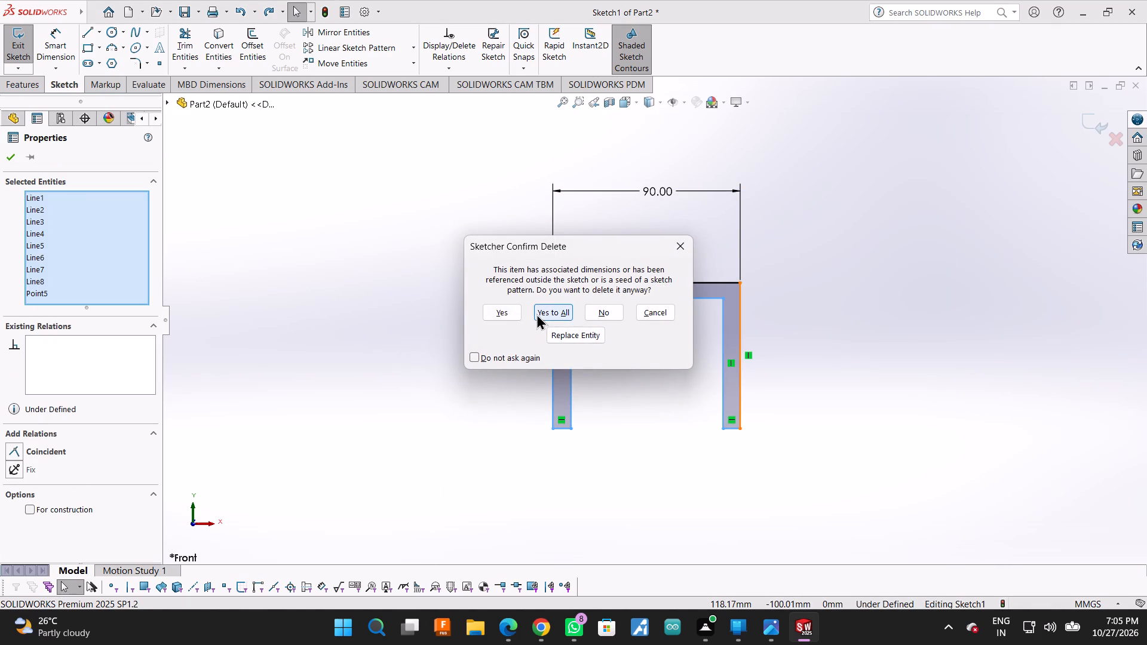
# Leave the emptied sketch and start a new line sketch on the Top Plane.
pyautogui.click(51, 244)
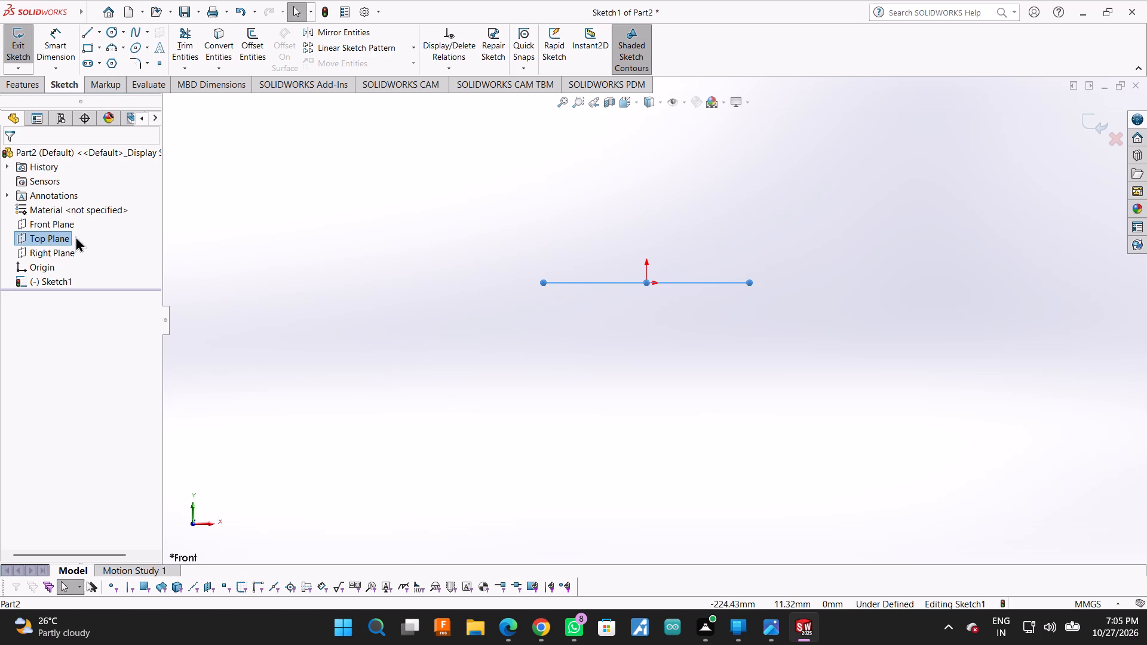
pyautogui.click(48, 236)
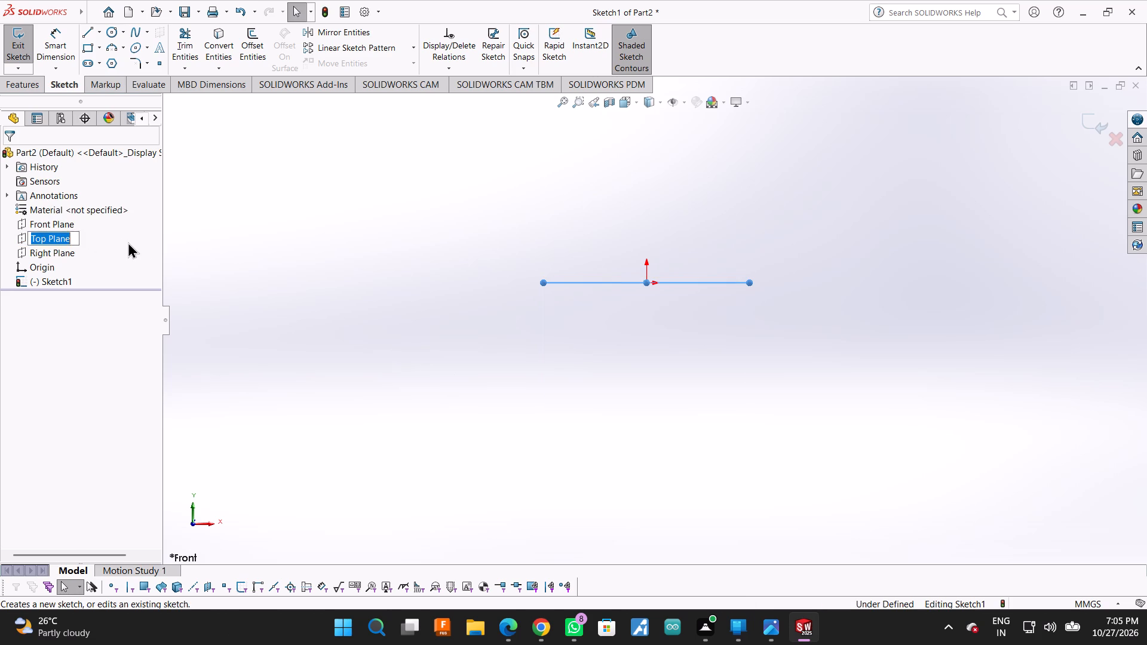
pyautogui.click(128, 242)
pyautogui.click(192, 225)
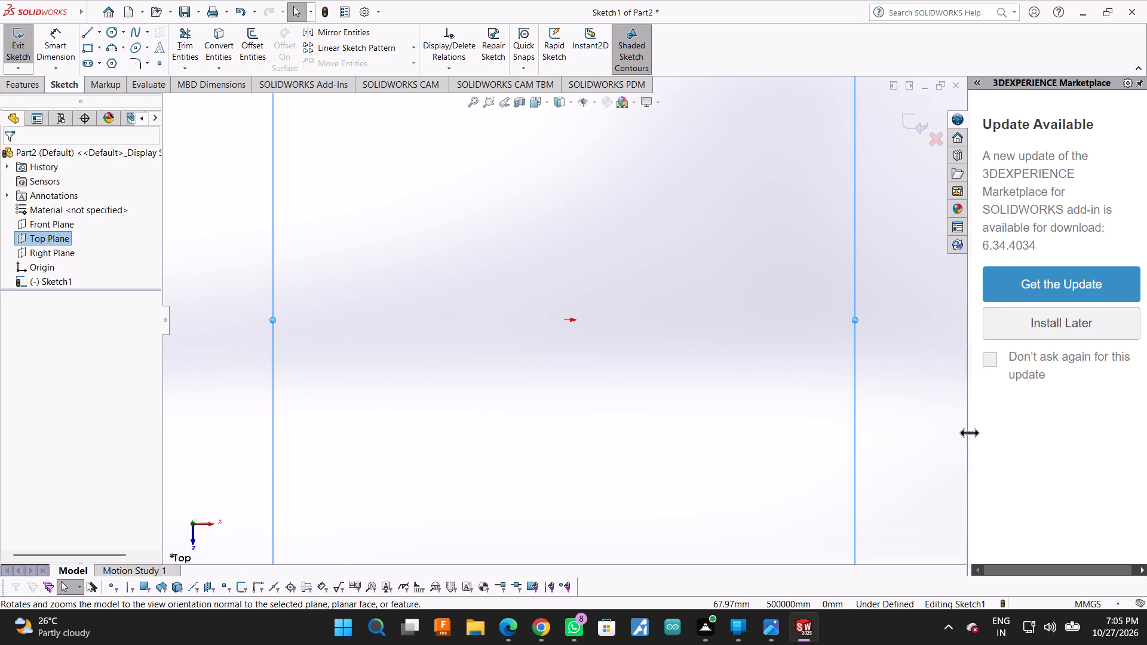
pyautogui.moveTo(969, 432); pyautogui.dragTo(1146, 443)
pyautogui.scroll(3, 841, 429)
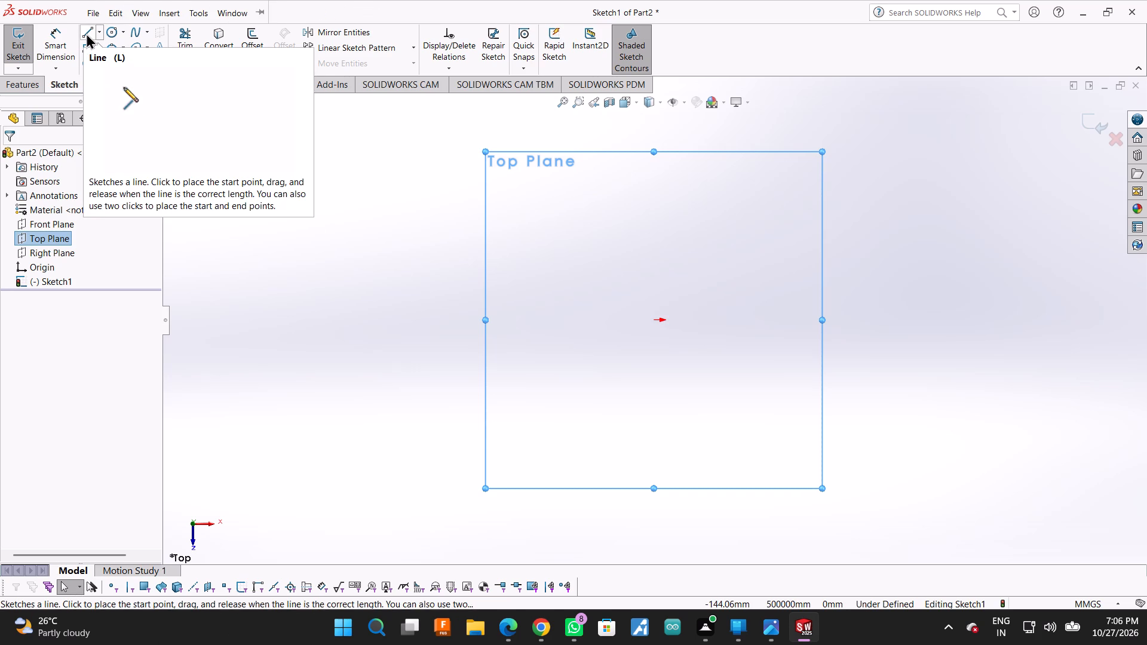
pyautogui.click(86, 33)
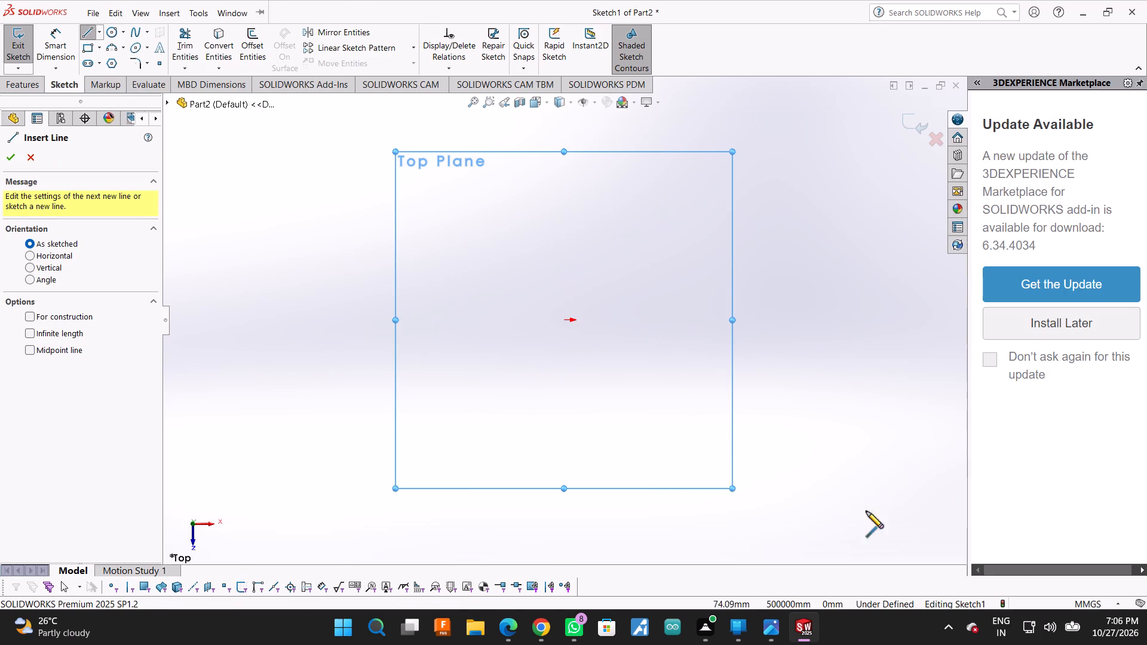
pyautogui.moveTo(968, 476); pyautogui.dragTo(1146, 451)
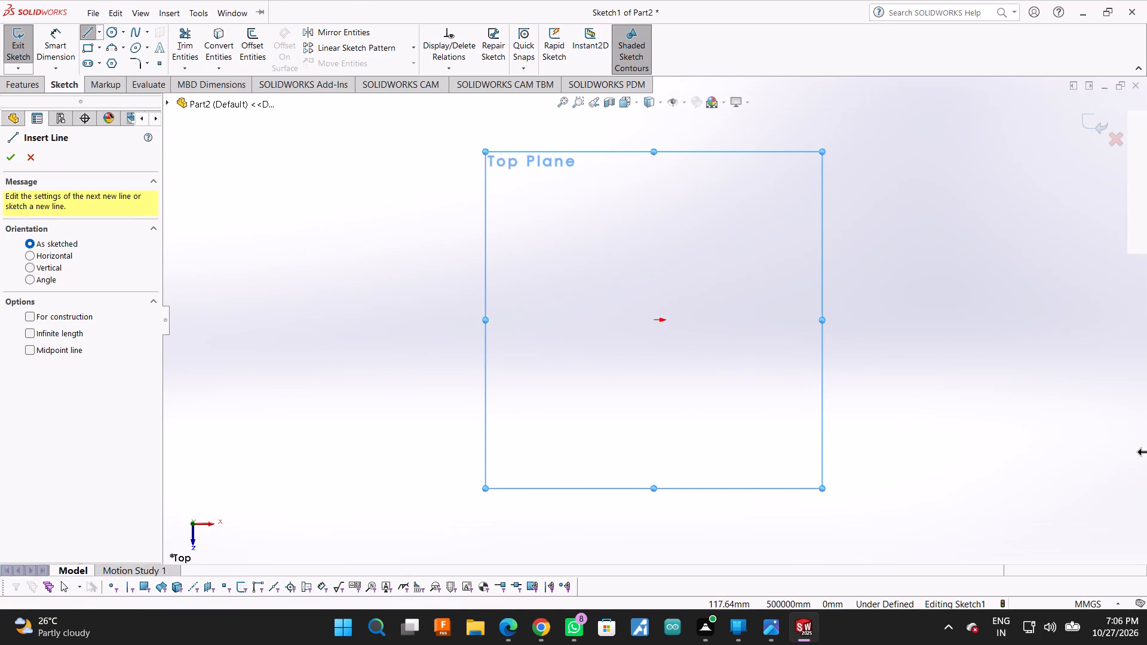
pyautogui.moveTo(1146, 451); pyautogui.dragTo(1146, 451)
pyautogui.click(179, 105)
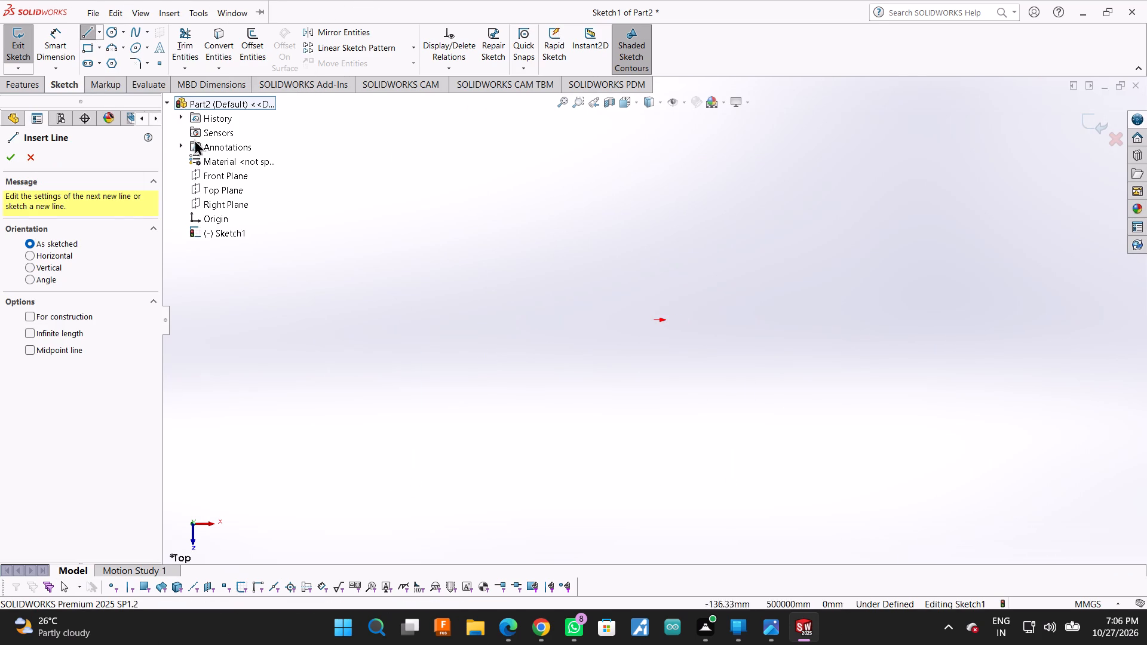
pyautogui.click(207, 186)
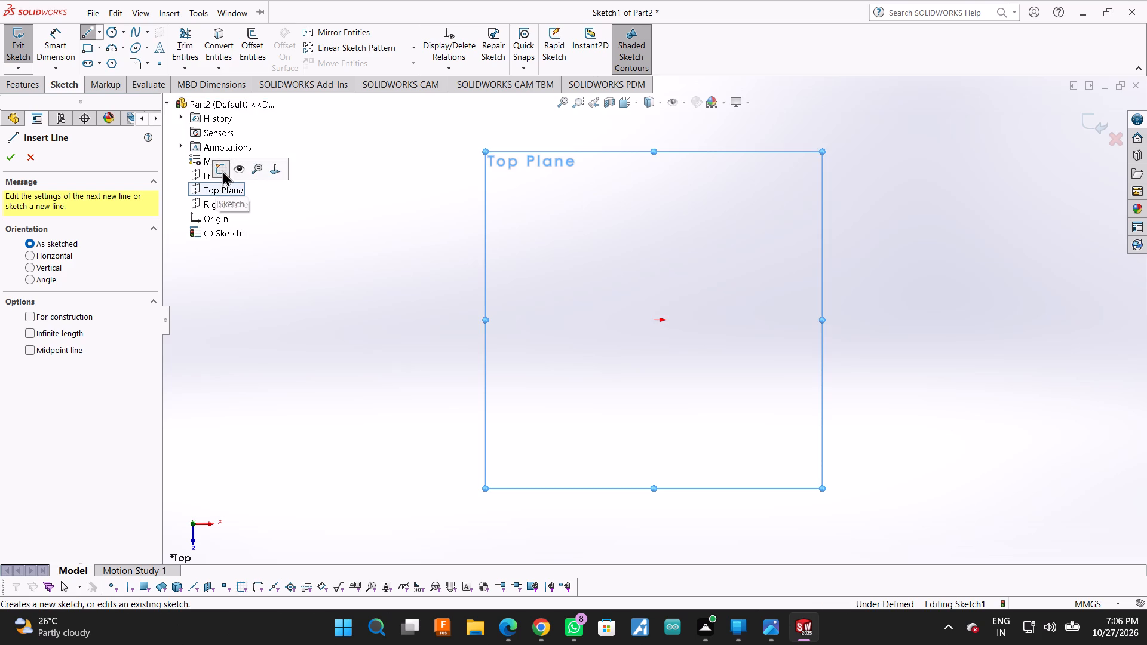
pyautogui.click(222, 170)
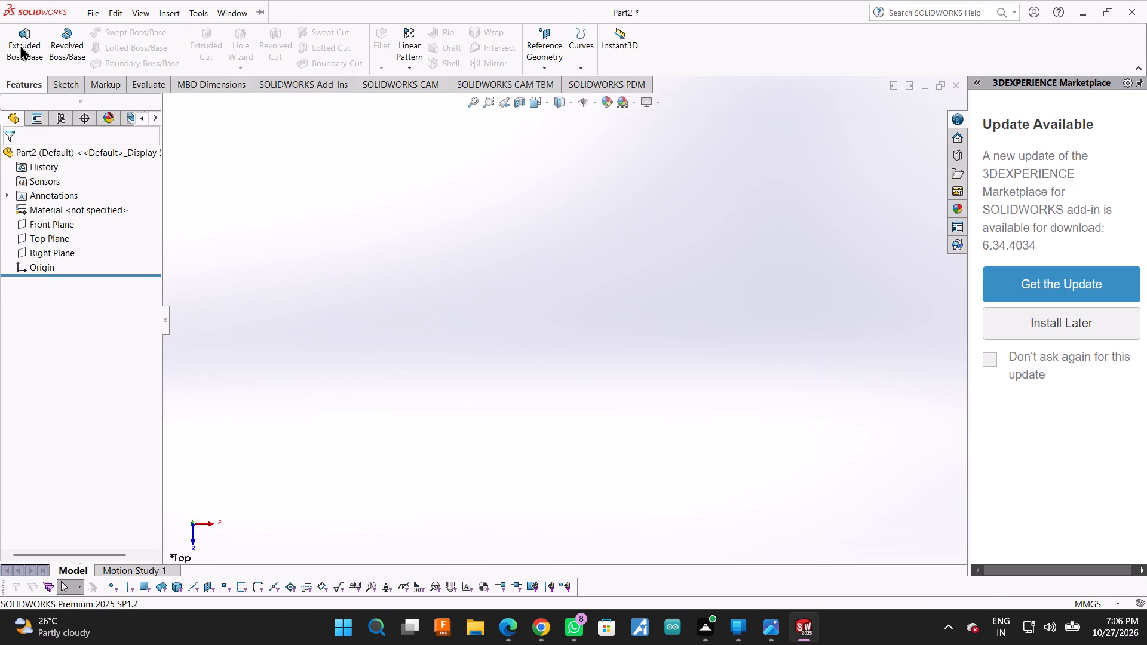
pyautogui.click(66, 82)
pyautogui.click(84, 35)
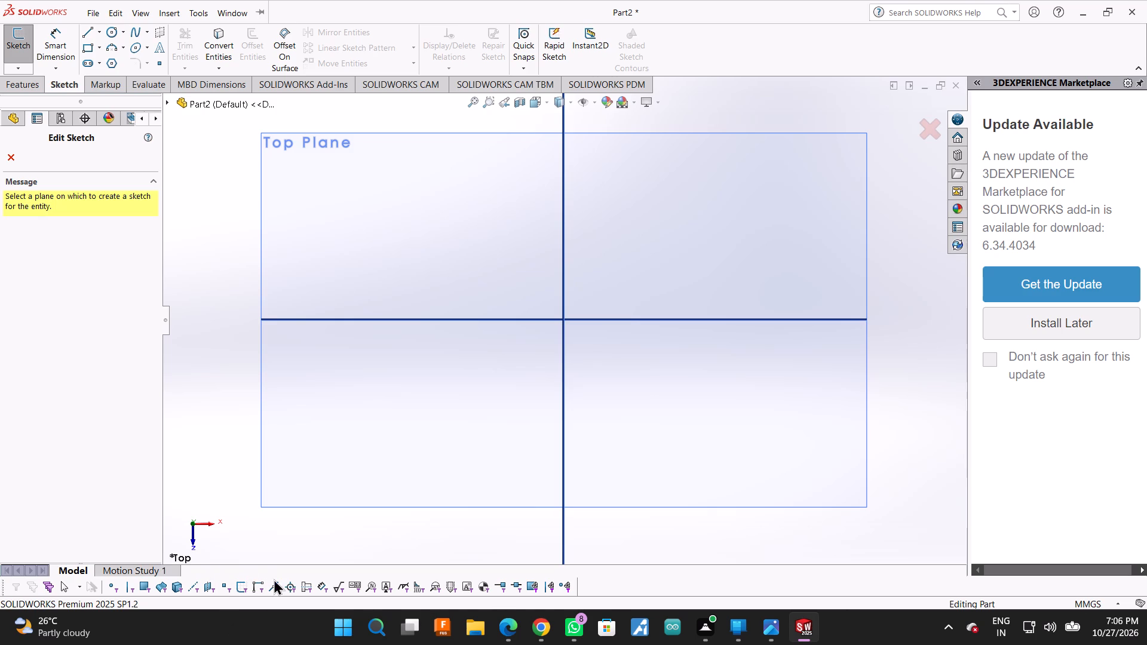
pyautogui.click(609, 276)
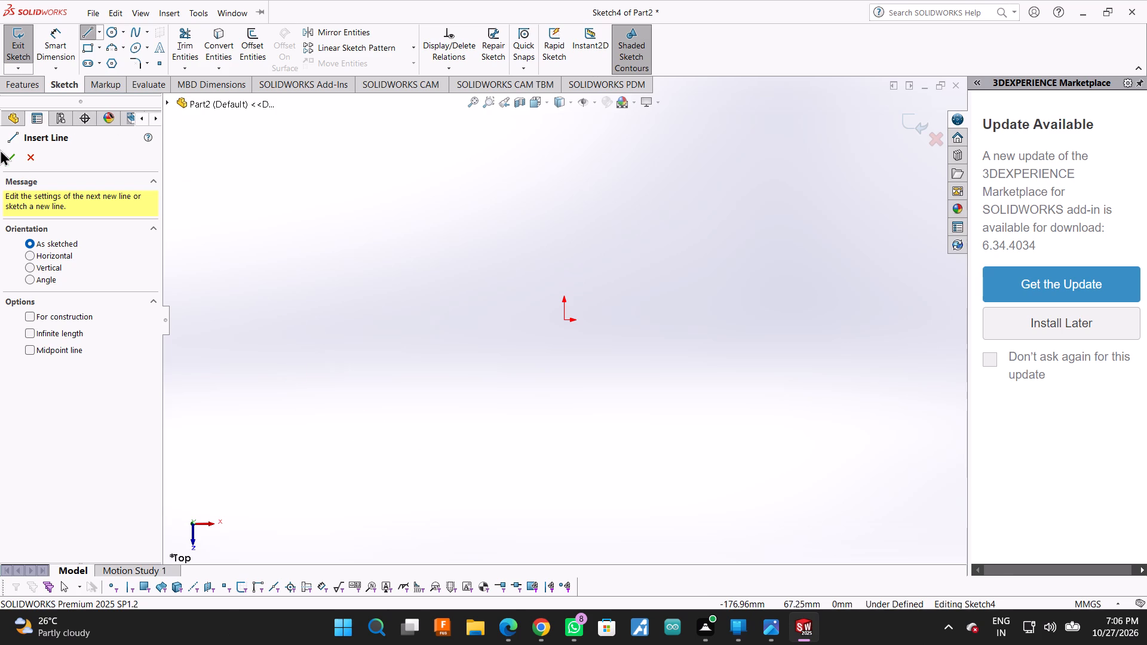
# Sketch a horizontal midpoint line about 118 mm long, centred on the origin.
pyautogui.click(99, 32)
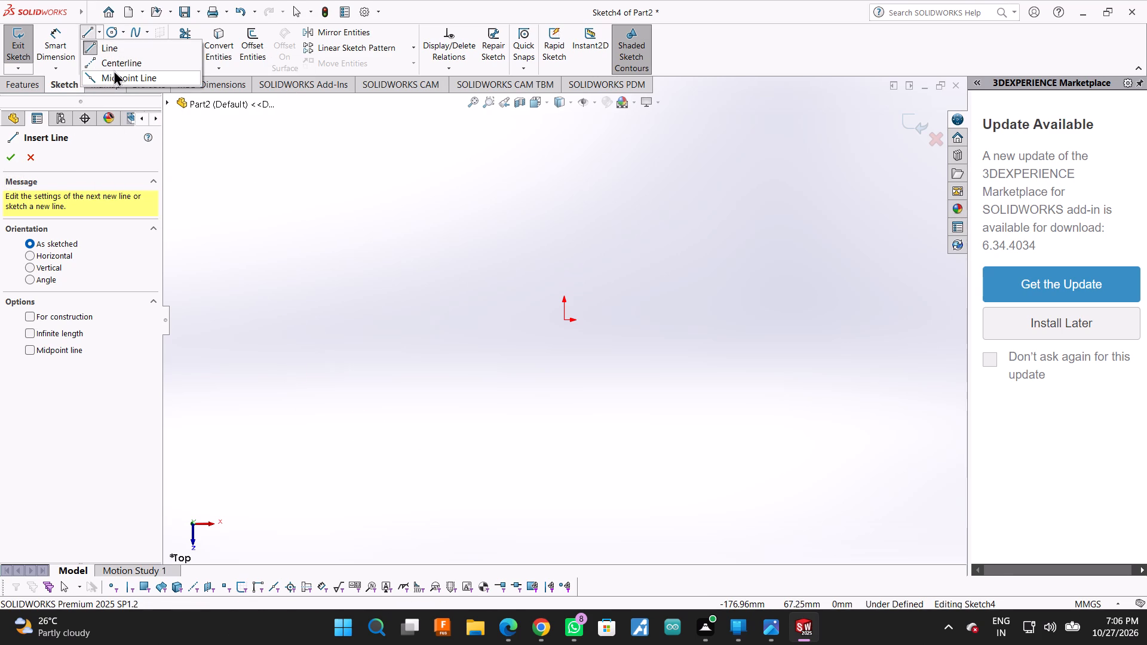
pyautogui.click(115, 79)
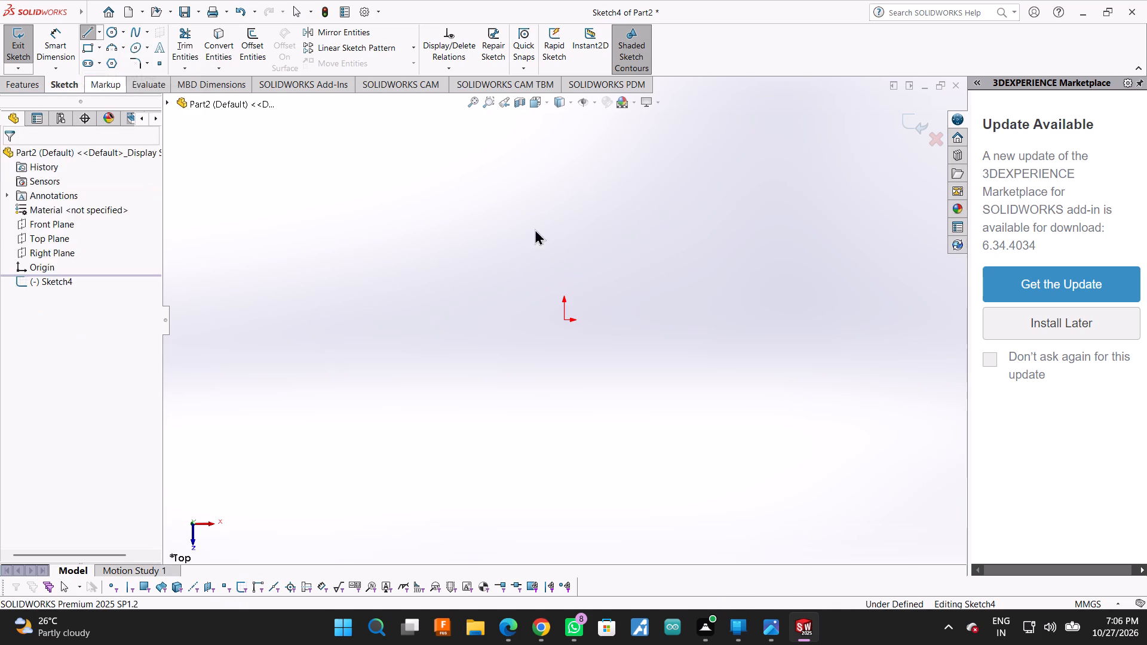
pyautogui.click(563, 320)
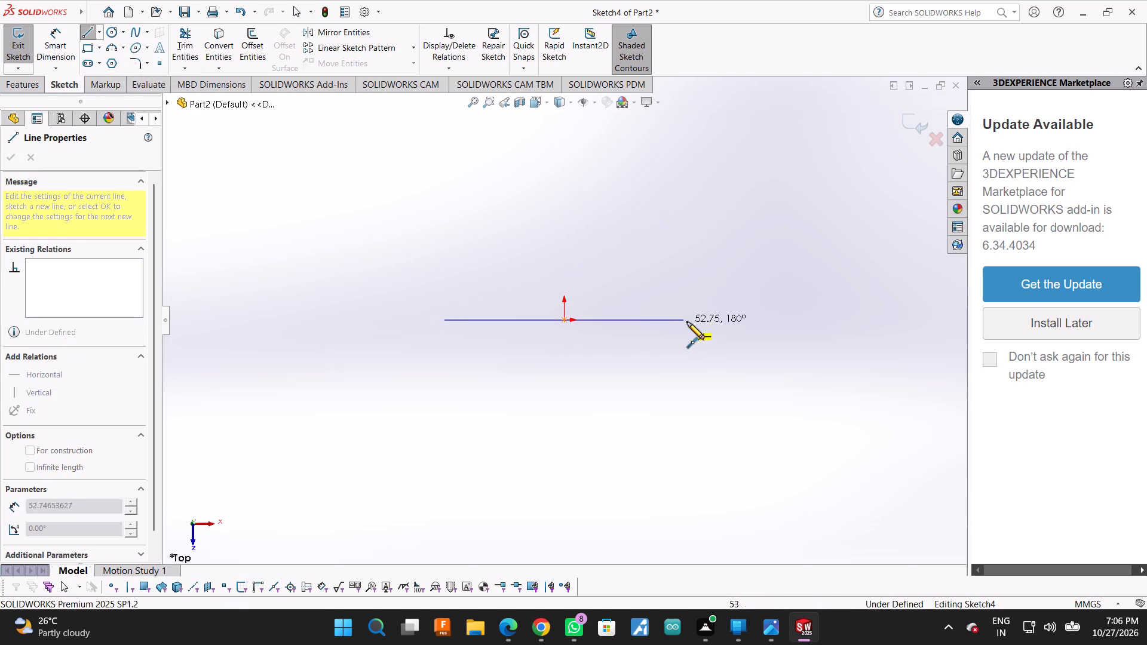
pyautogui.click(697, 322)
pyautogui.moveTo(970, 411); pyautogui.dragTo(1146, 394)
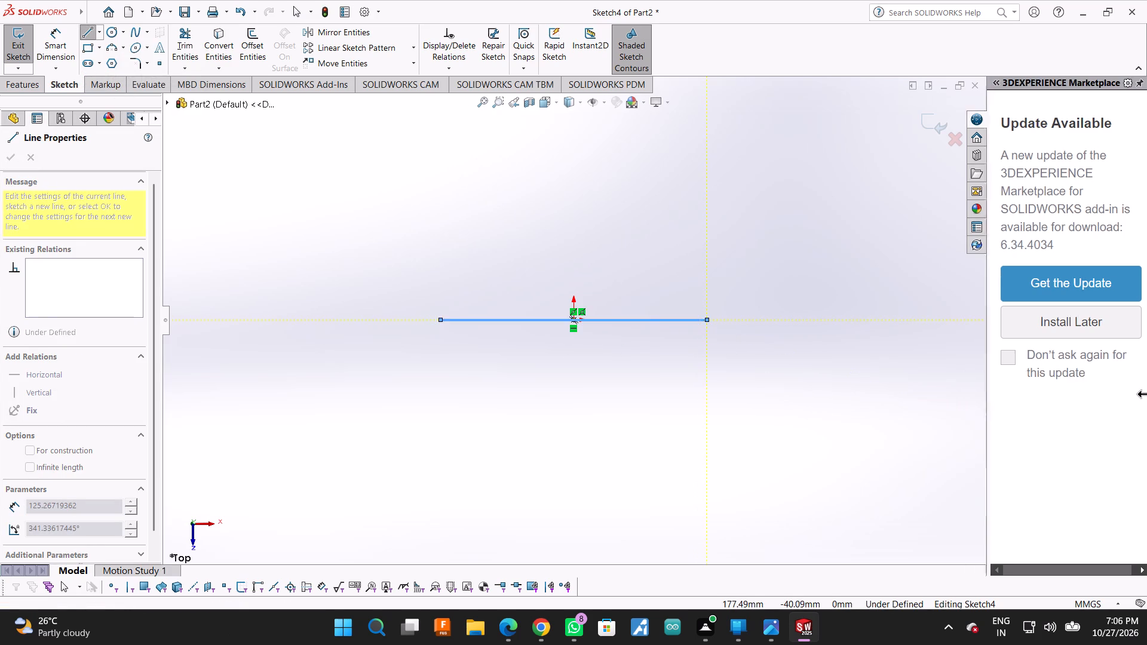
pyautogui.moveTo(1146, 394); pyautogui.dragTo(1146, 392)
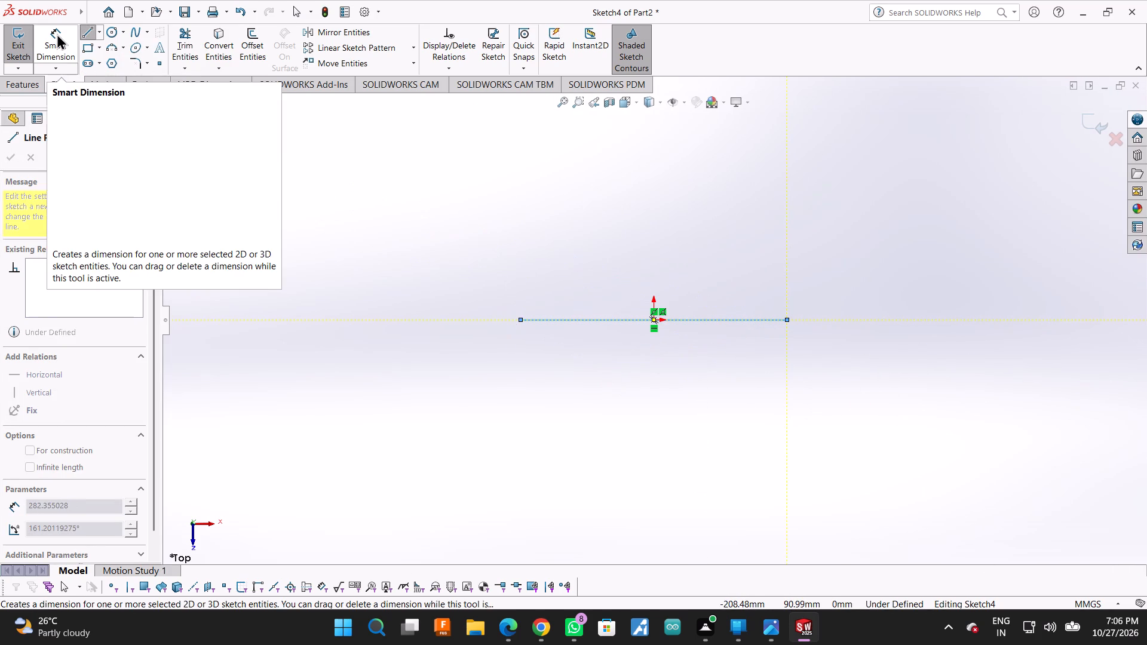
# Dimension the horizontal base line's length and set it to 90 mm.
pyautogui.click(57, 33)
pyautogui.click(673, 321)
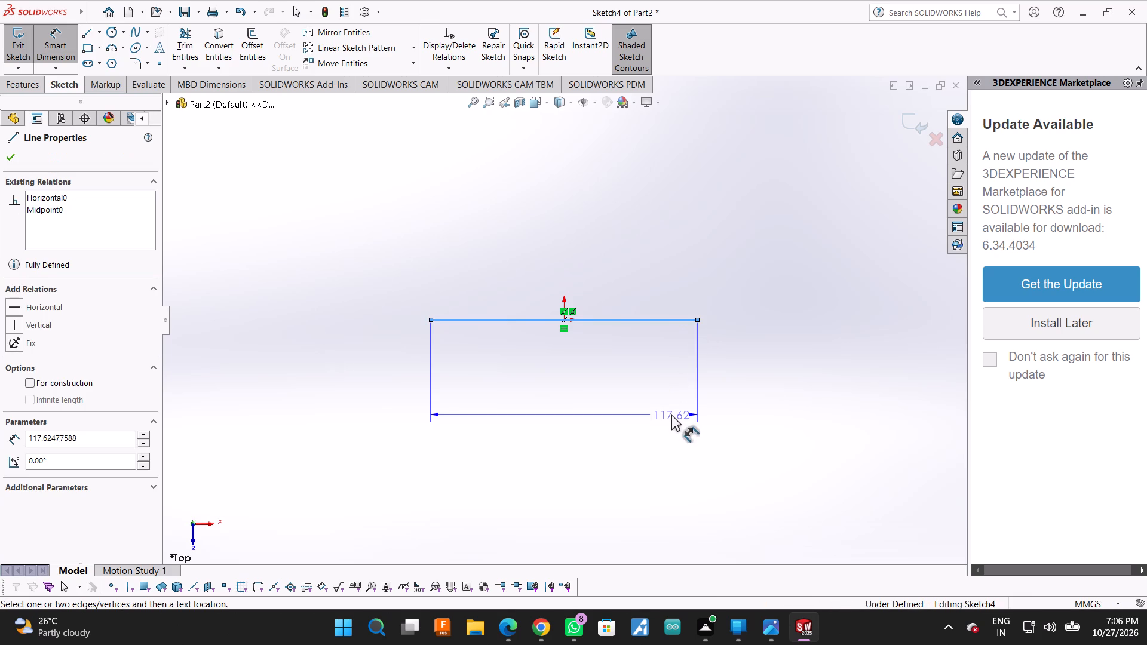
pyautogui.click(671, 414)
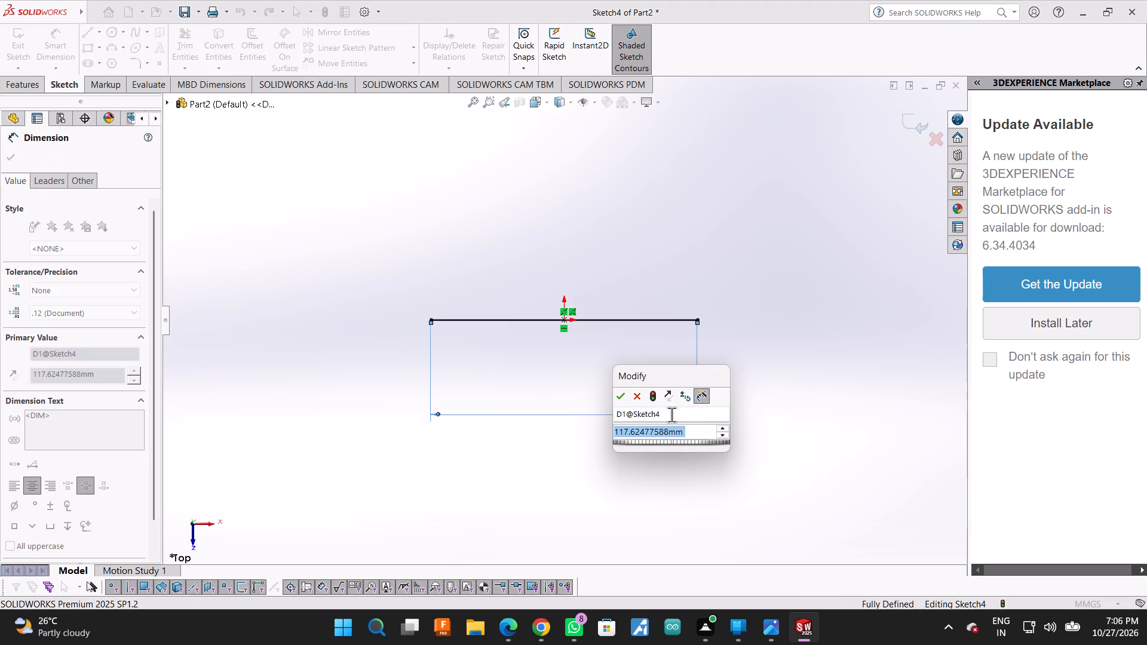
pyautogui.press('9')
pyautogui.write('0\\')
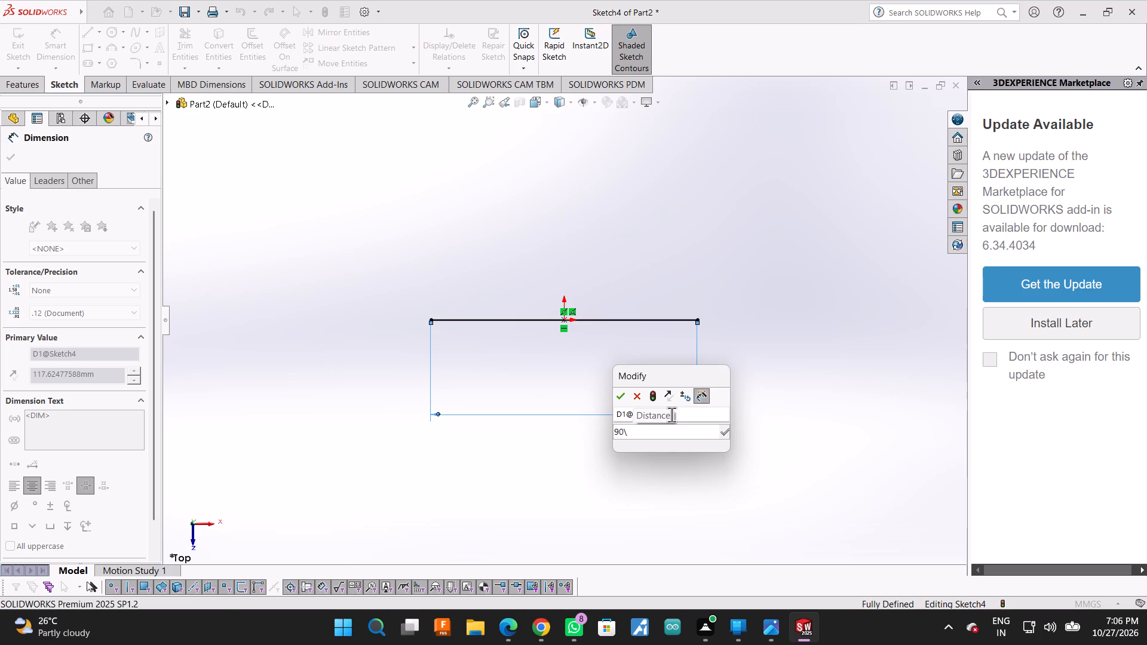
pyautogui.press('BackSpace')
pyautogui.press('Return')
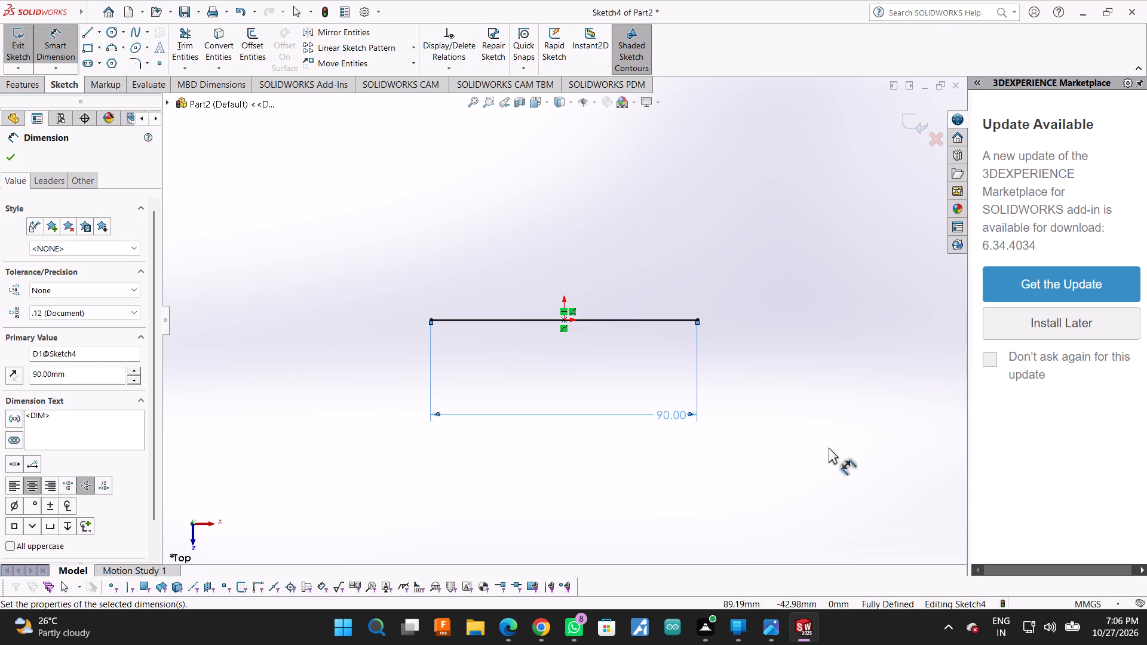
pyautogui.moveTo(969, 462); pyautogui.dragTo(1146, 443)
pyautogui.click(11, 153)
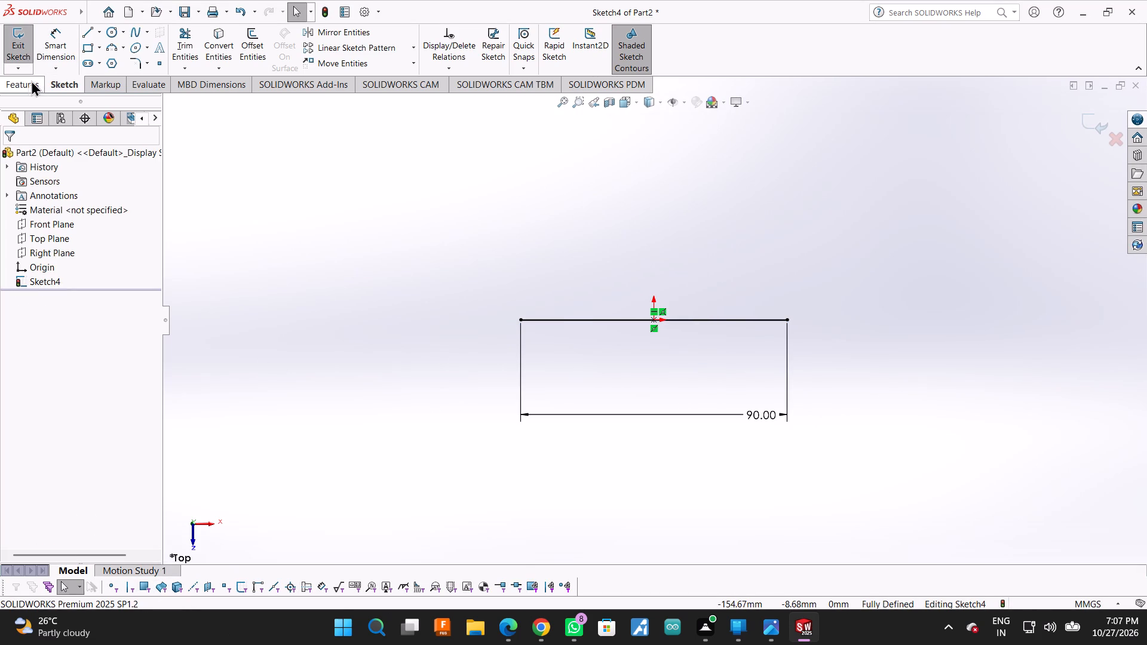
# From the base line's right end, sketch an about 24 mm riser, outward step, upper right side, about 148 mm top edge and 36 mm left side.
pyautogui.click(84, 36)
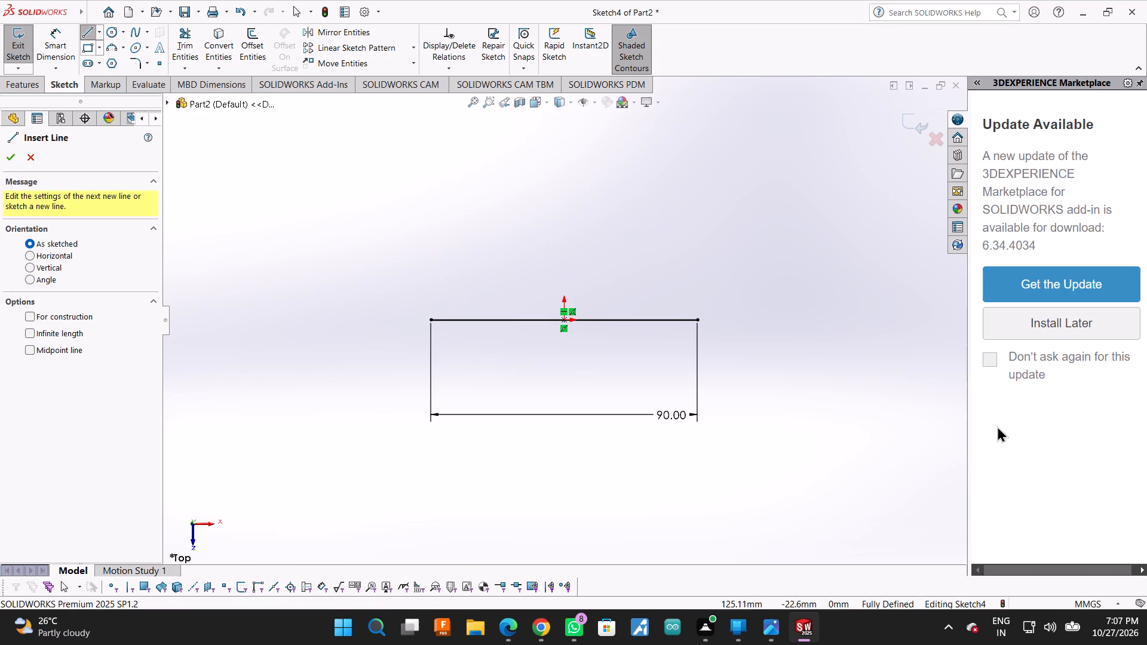
pyautogui.moveTo(967, 431); pyautogui.dragTo(1146, 398)
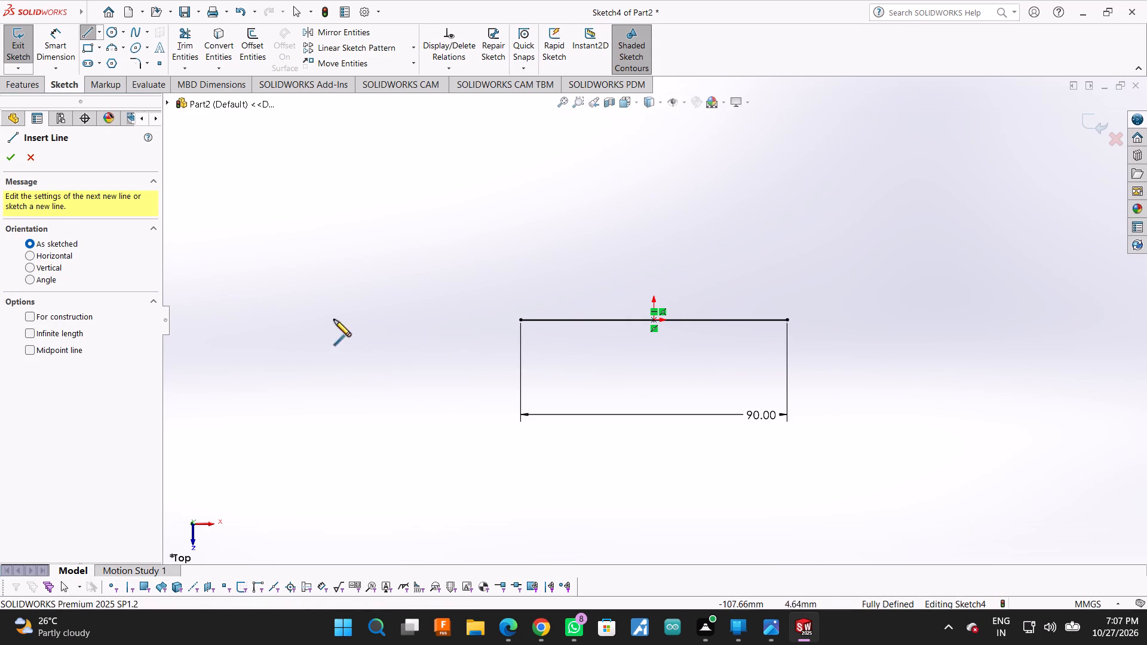
pyautogui.click(786, 320)
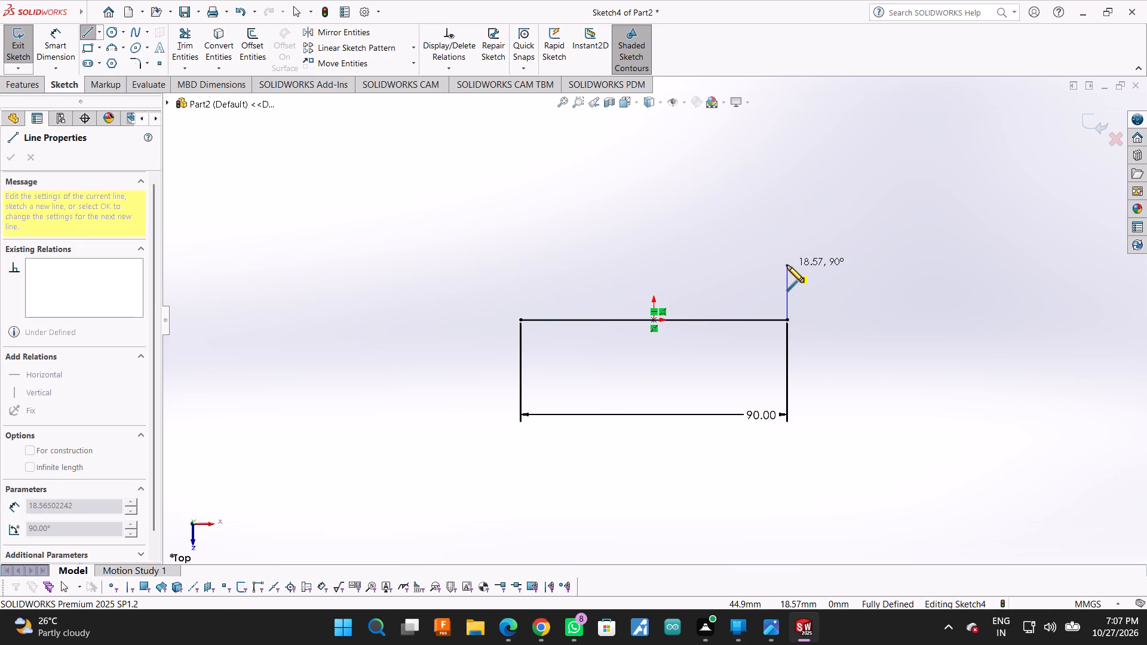
pyautogui.click(789, 250)
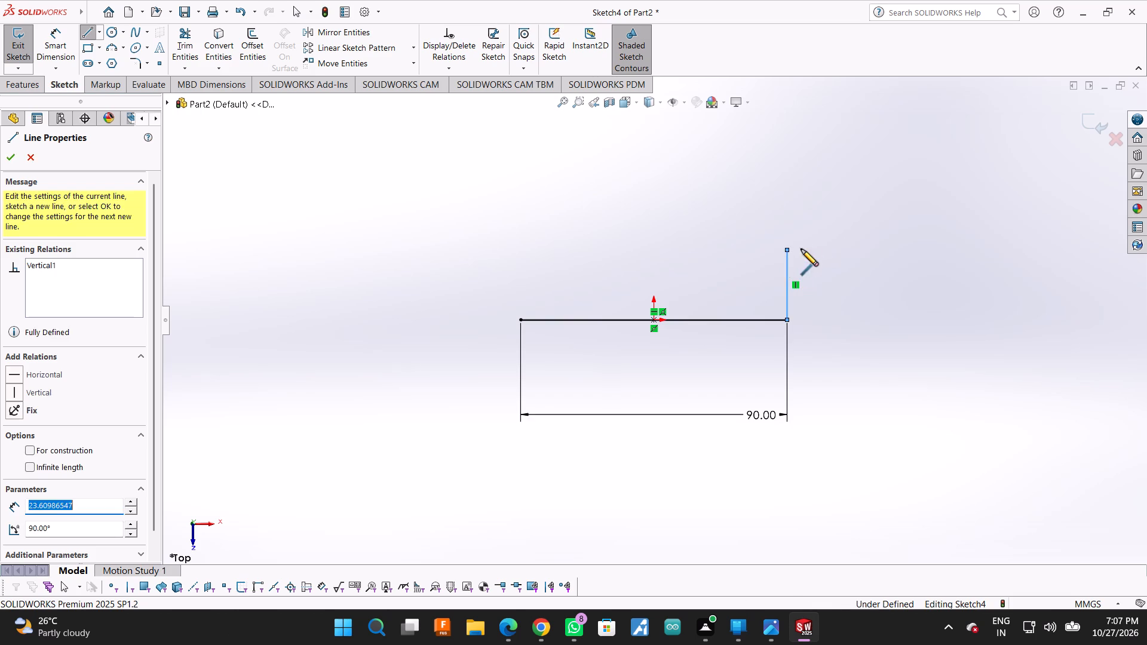
pyautogui.click(861, 251)
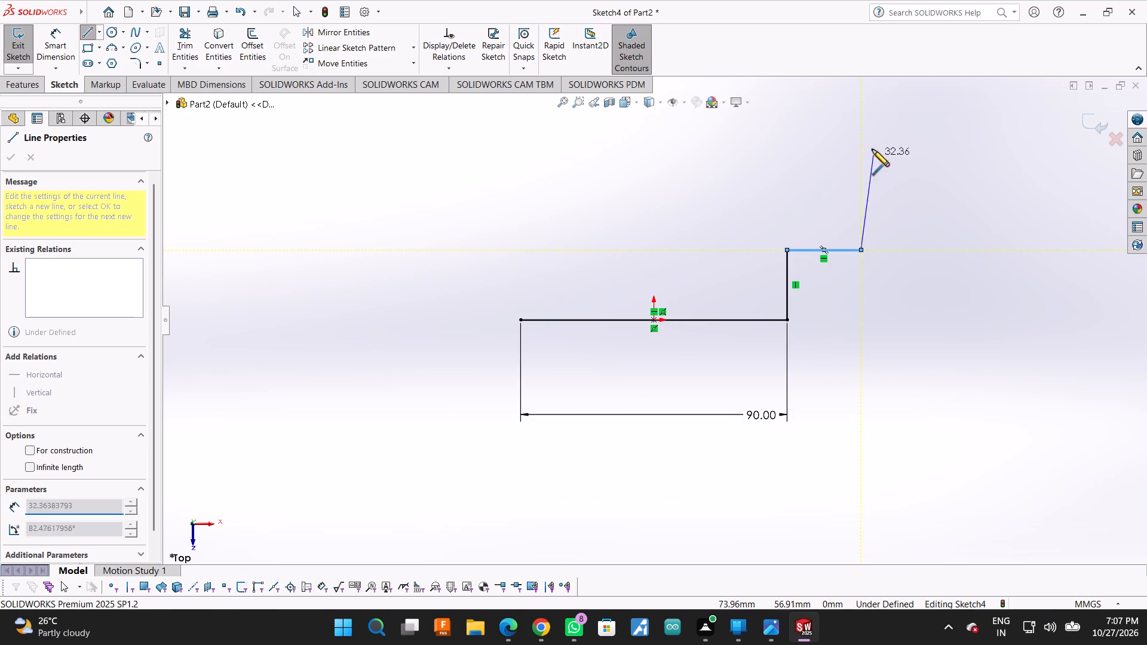
pyautogui.click(860, 140)
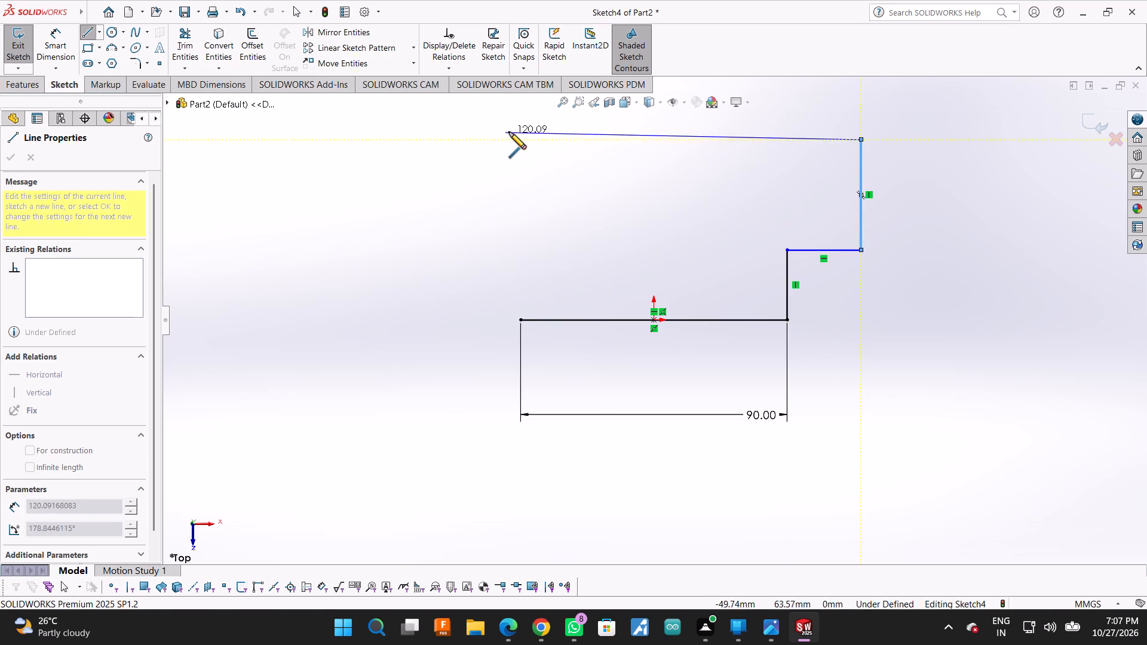
pyautogui.click(424, 139)
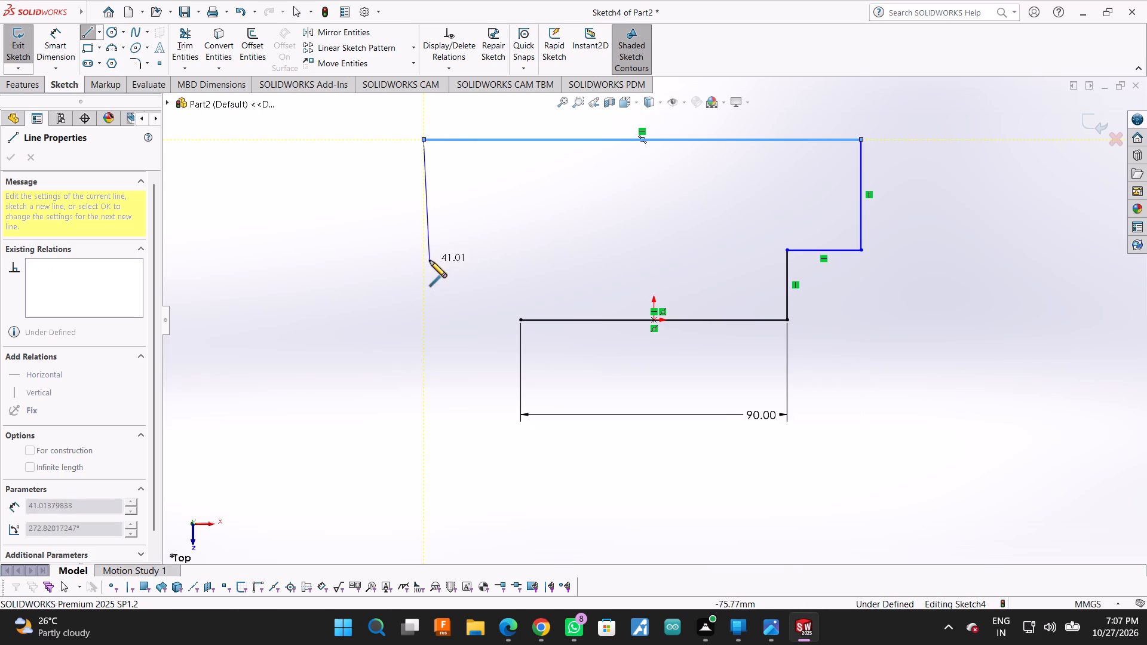
pyautogui.click(425, 247)
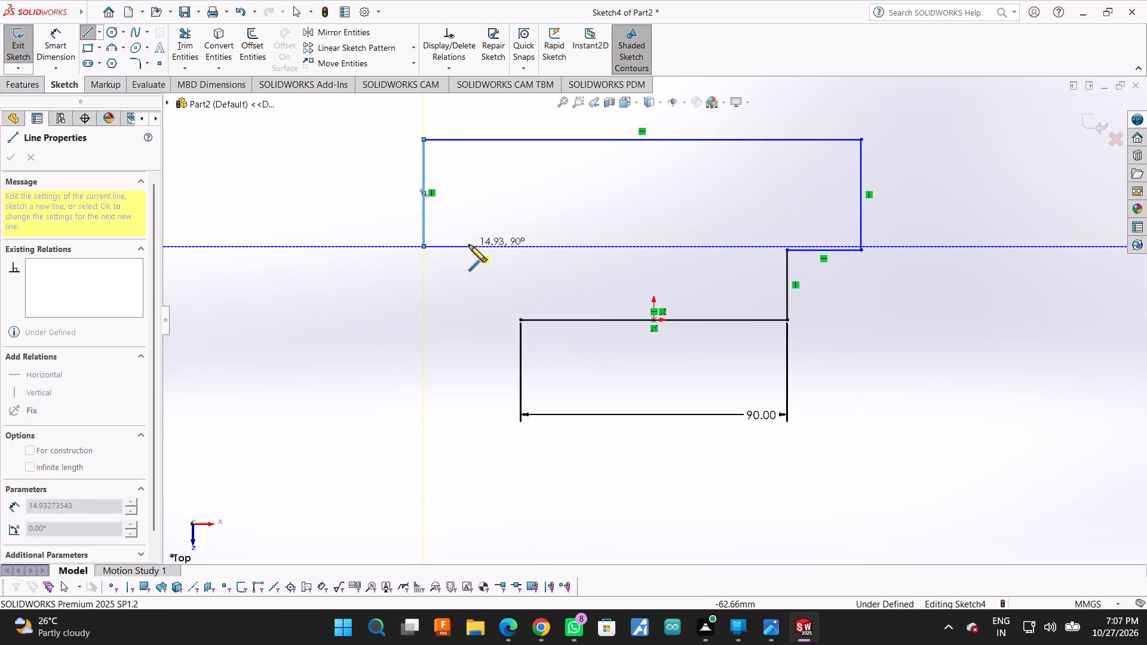
# Close the T-shaped outline with an about 33 mm inward line and an about 25 mm vertical to the base line's left end, undoing a shorter inward line first.
pyautogui.click(472, 245)
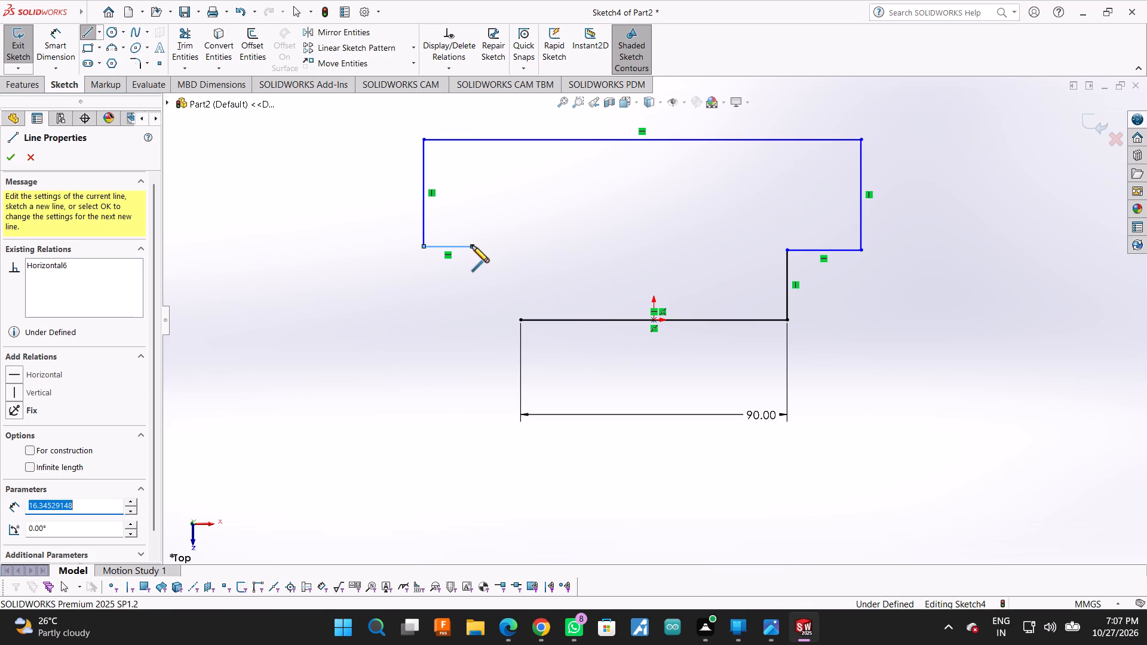
pyautogui.hotkey('ctrl', 'z')
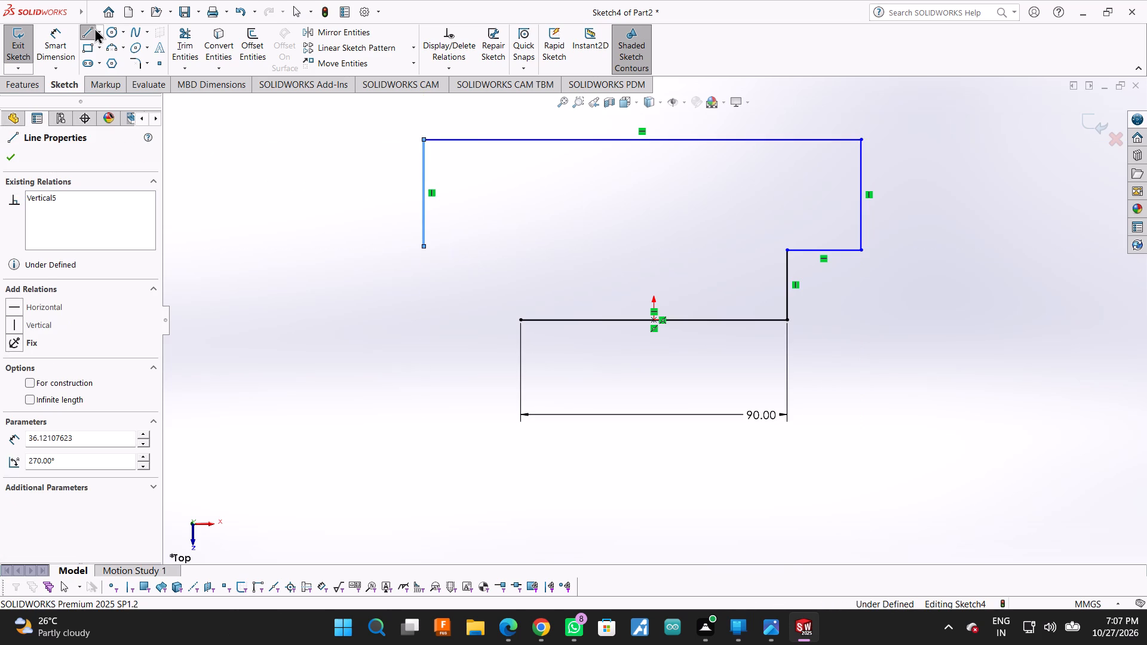
pyautogui.click(85, 29)
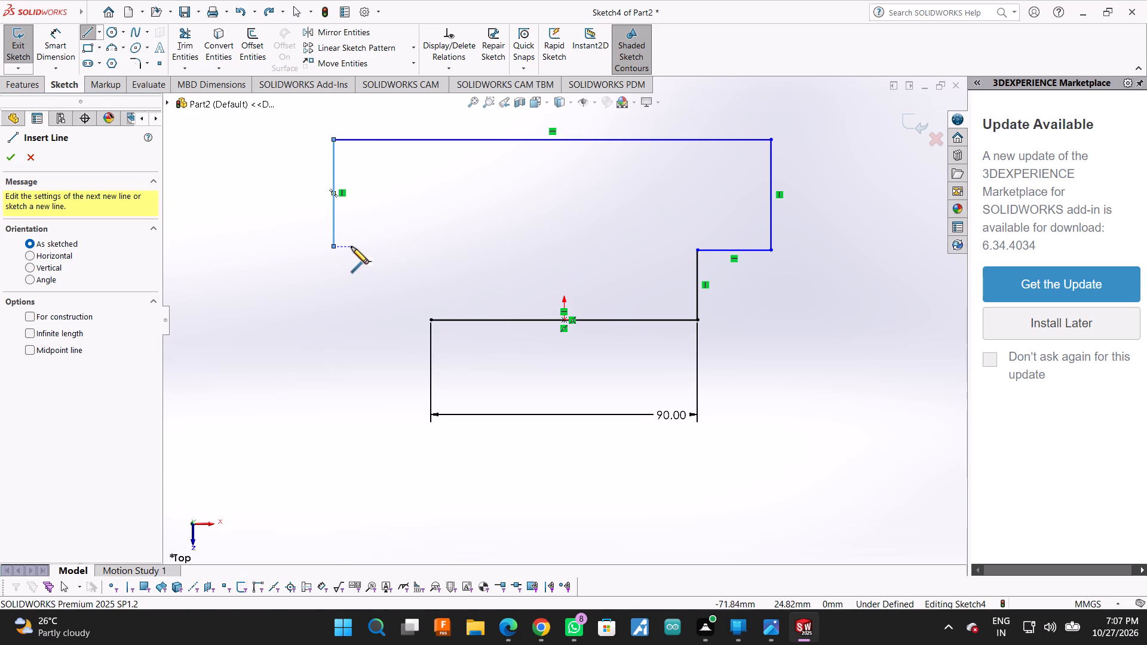
pyautogui.click(334, 246)
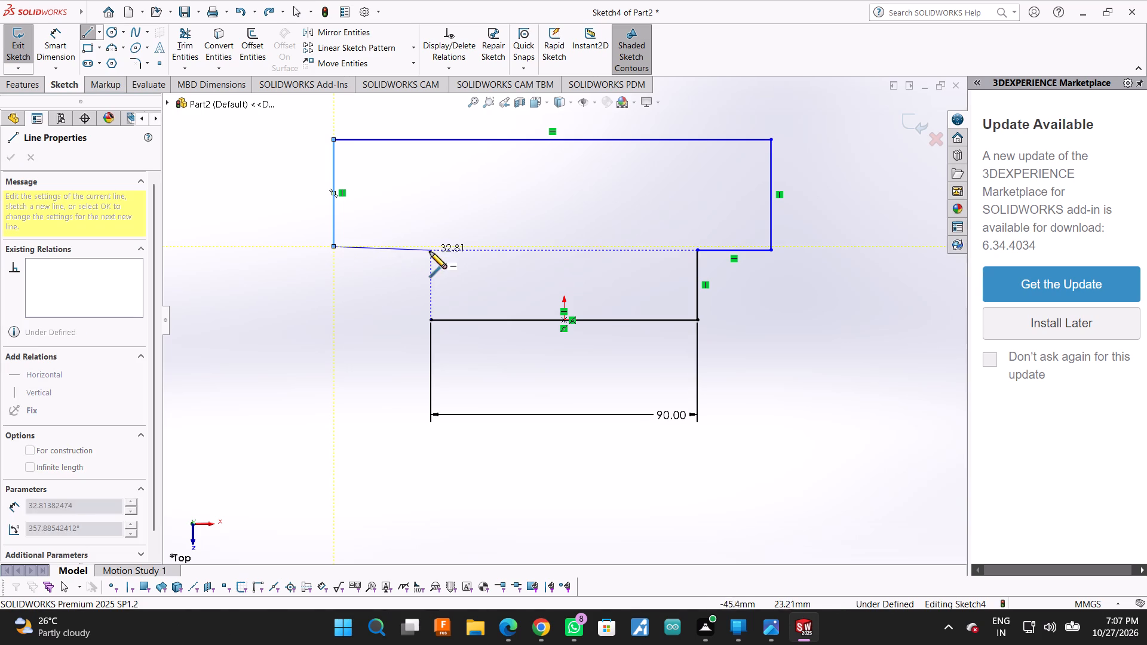
pyautogui.click(433, 247)
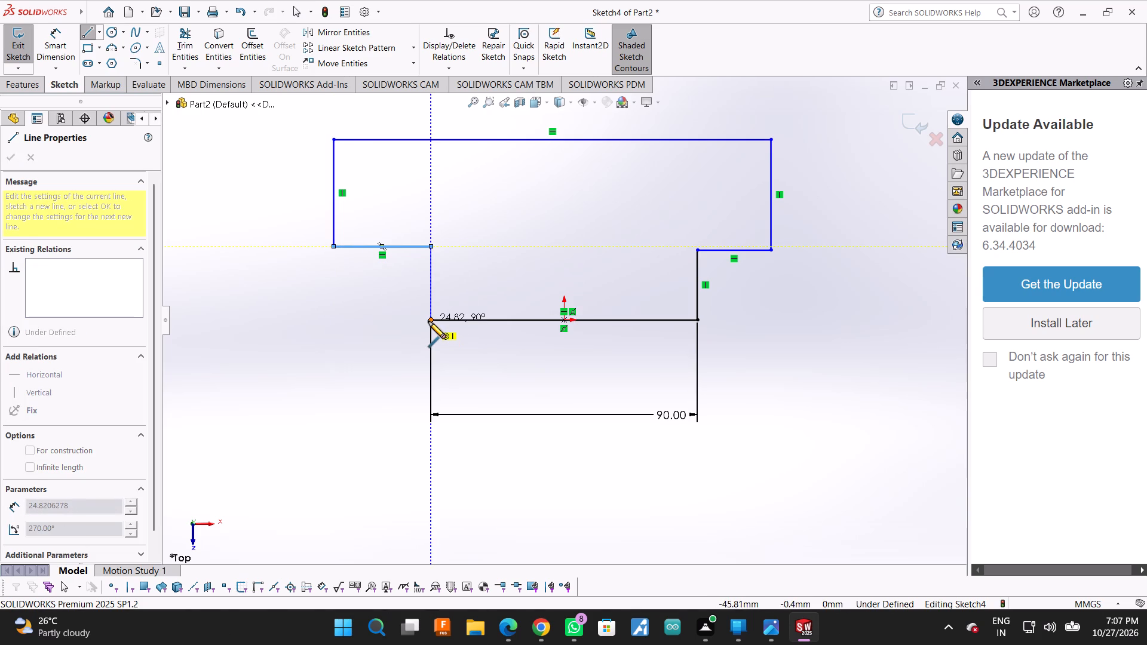
pyautogui.click(428, 321)
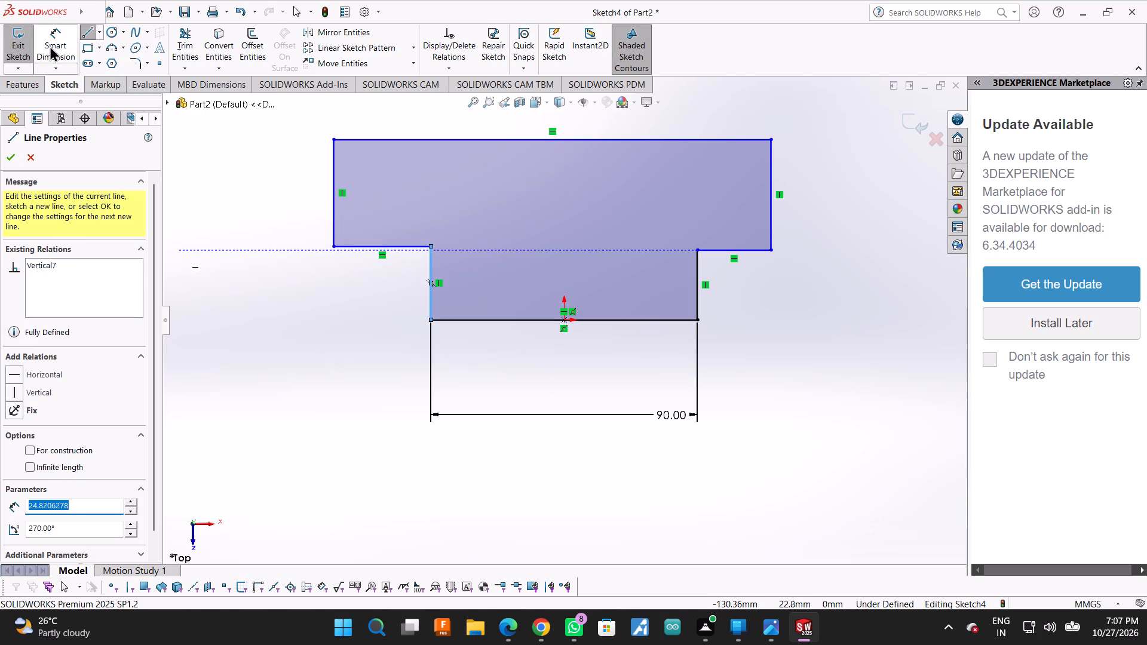
# Dimension the lower right vertical riser of the T-shaped outline and set its length to 28 mm.
pyautogui.click(13, 164)
pyautogui.click(56, 29)
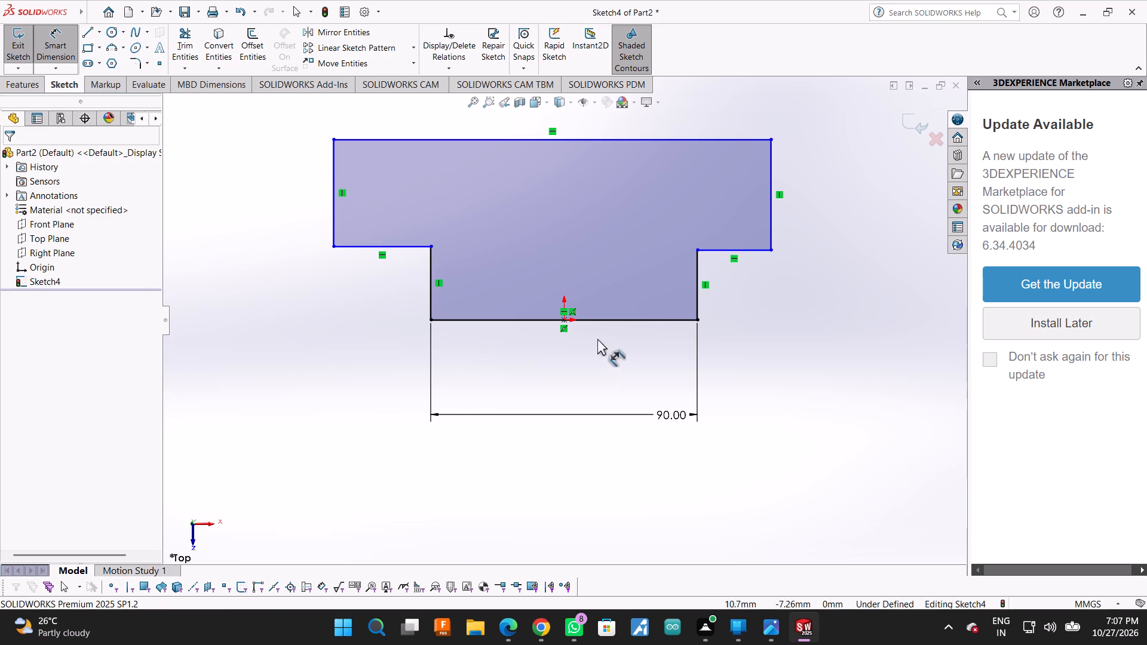
pyautogui.click(700, 303)
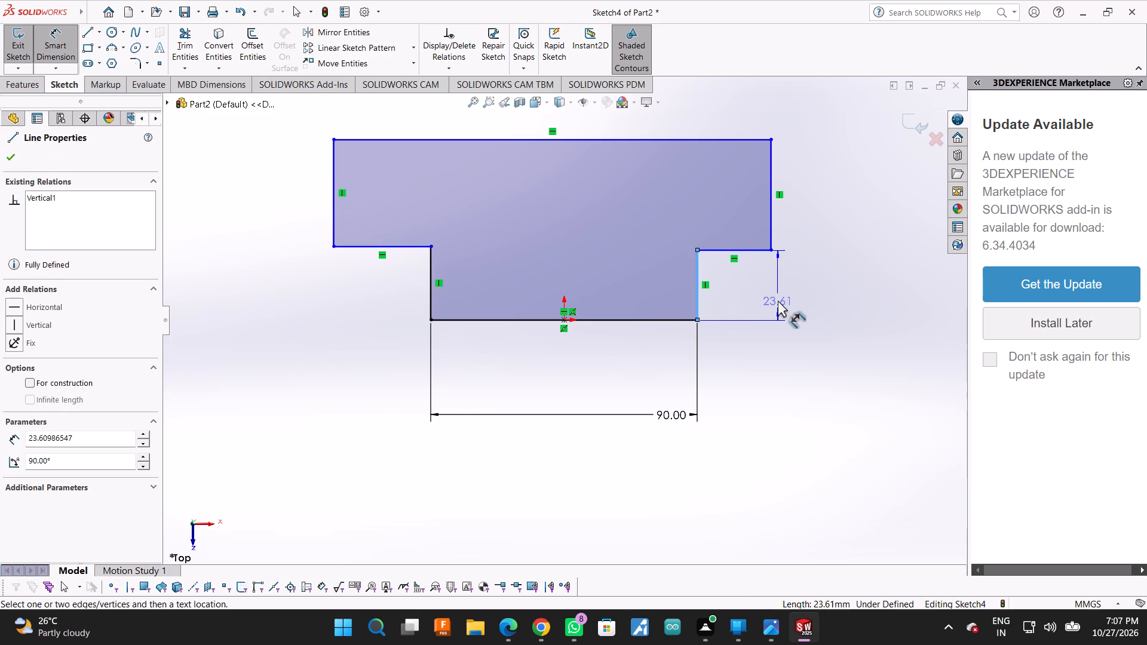
pyautogui.click(778, 300)
pyautogui.write('28')
pyautogui.press('Return')
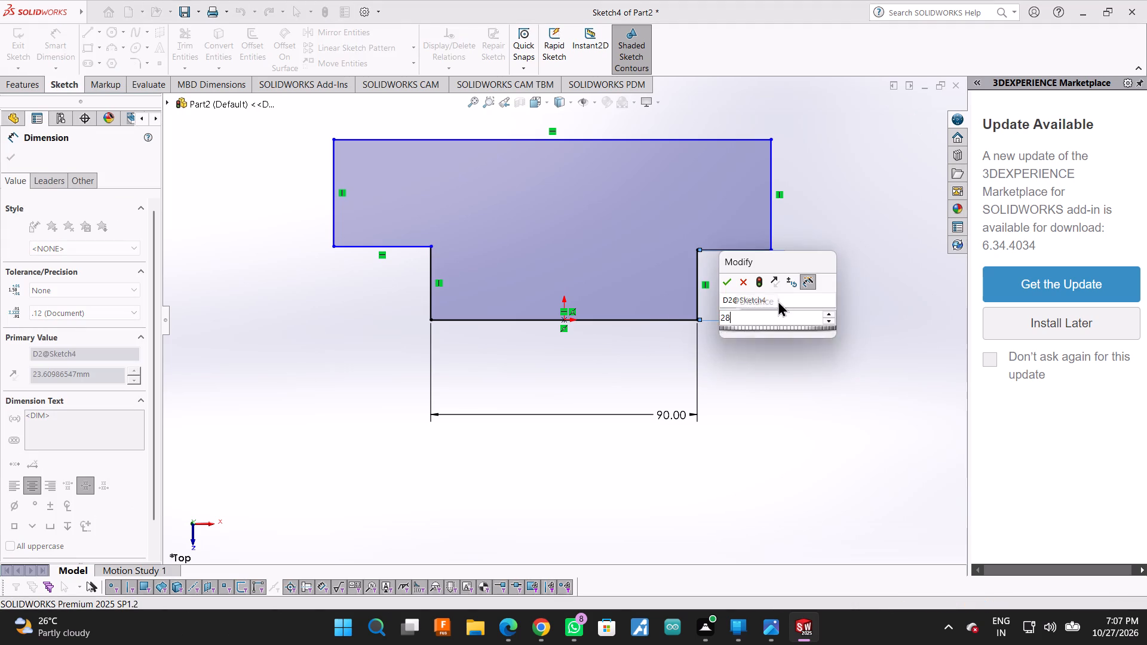
# Dimension the lower left vertical riser and set its length to 20 mm.
pyautogui.click(429, 285)
pyautogui.click(277, 281)
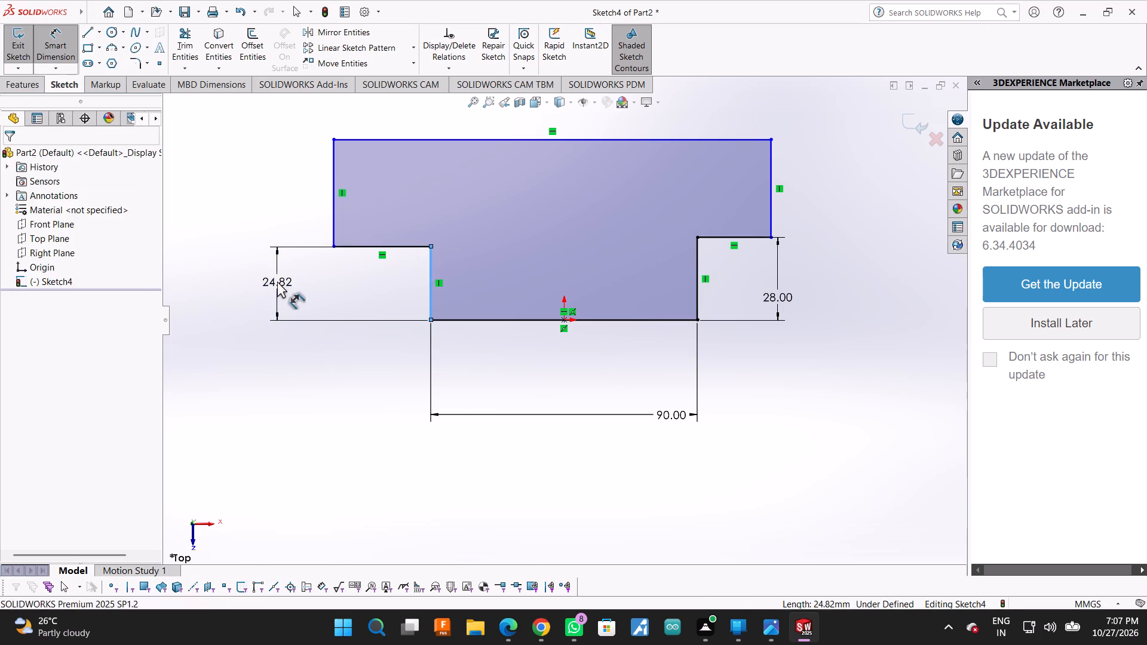
pyautogui.write('20')
pyautogui.press('Return')
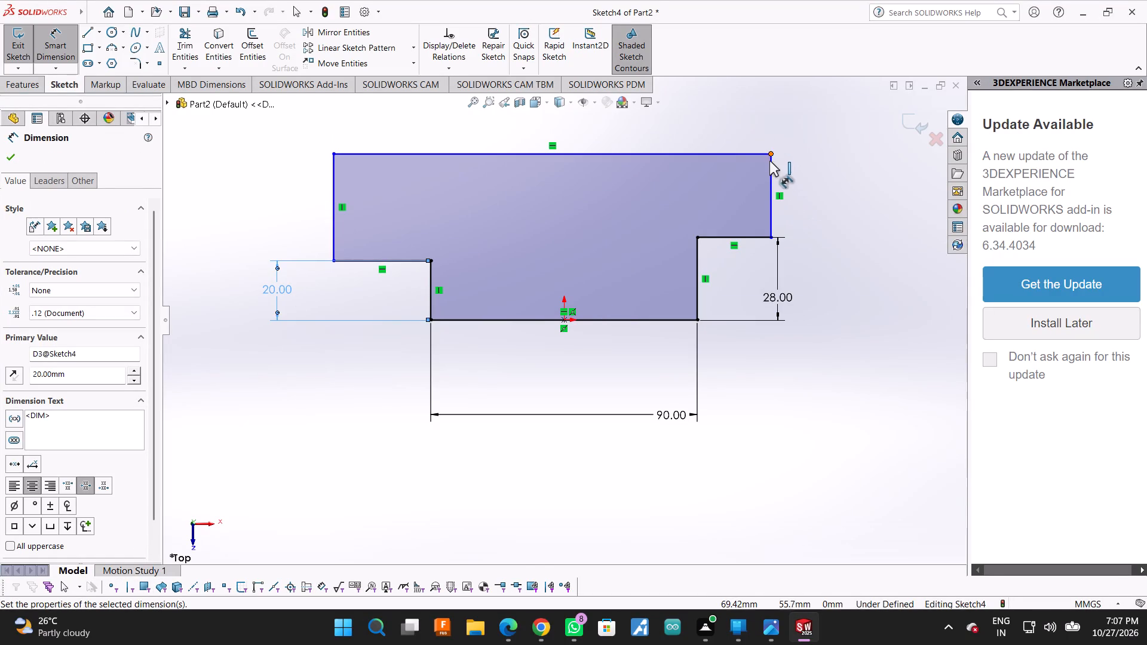
# Dimension the right side of the upper block and set its length to 60 mm.
pyautogui.click(770, 181)
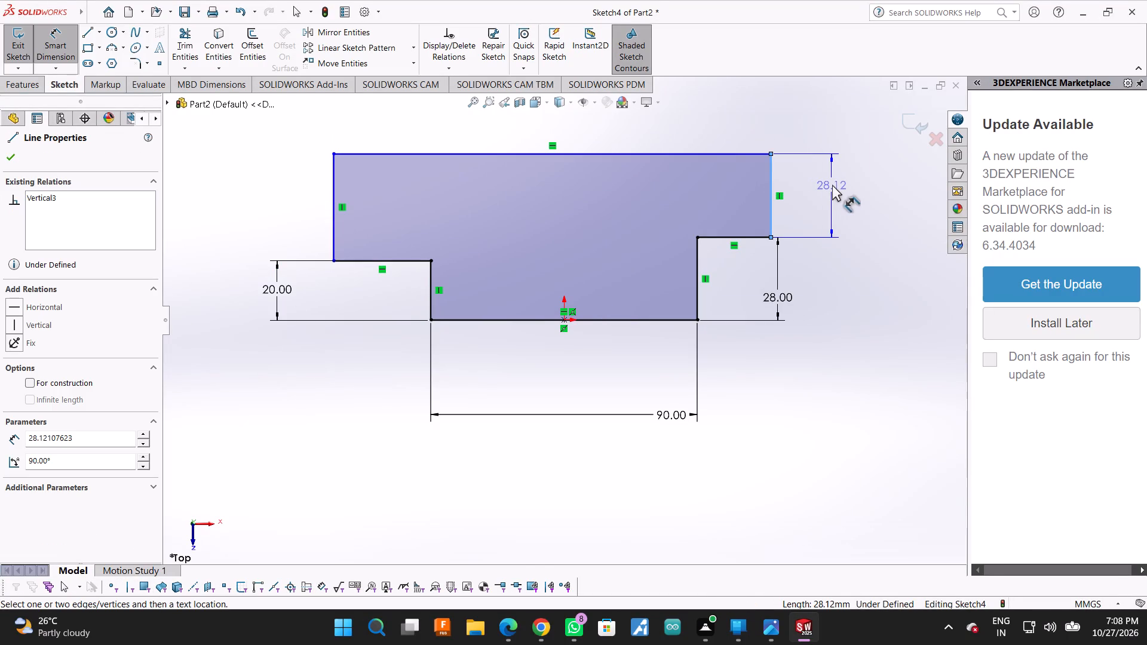
pyautogui.click(807, 180)
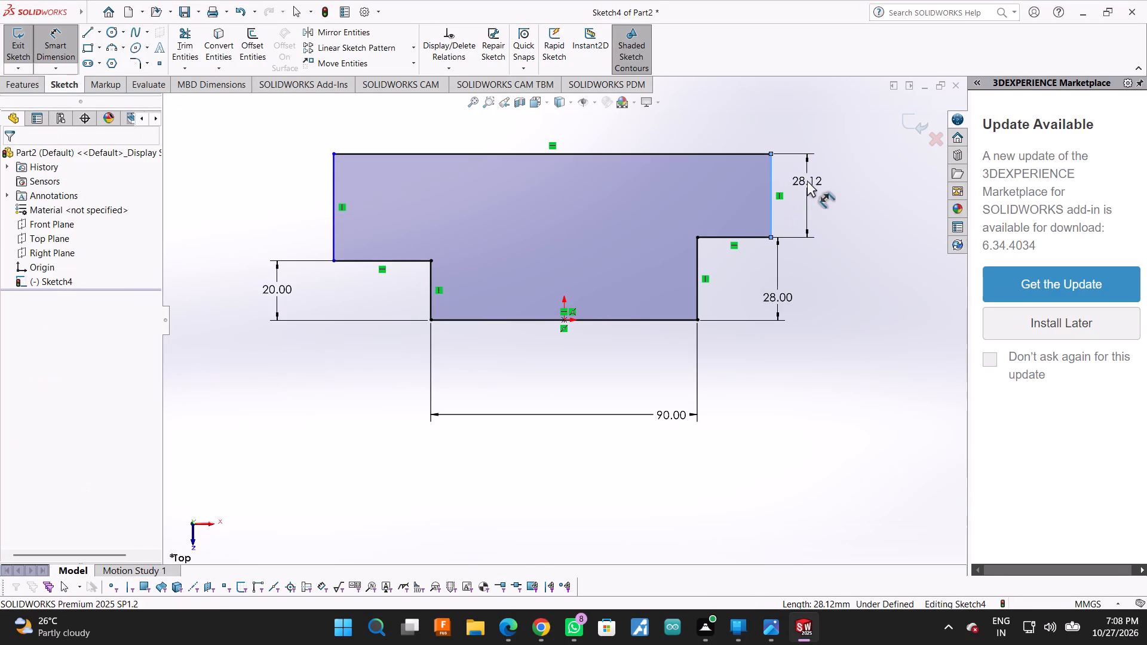
pyautogui.write('60')
pyautogui.press('Return')
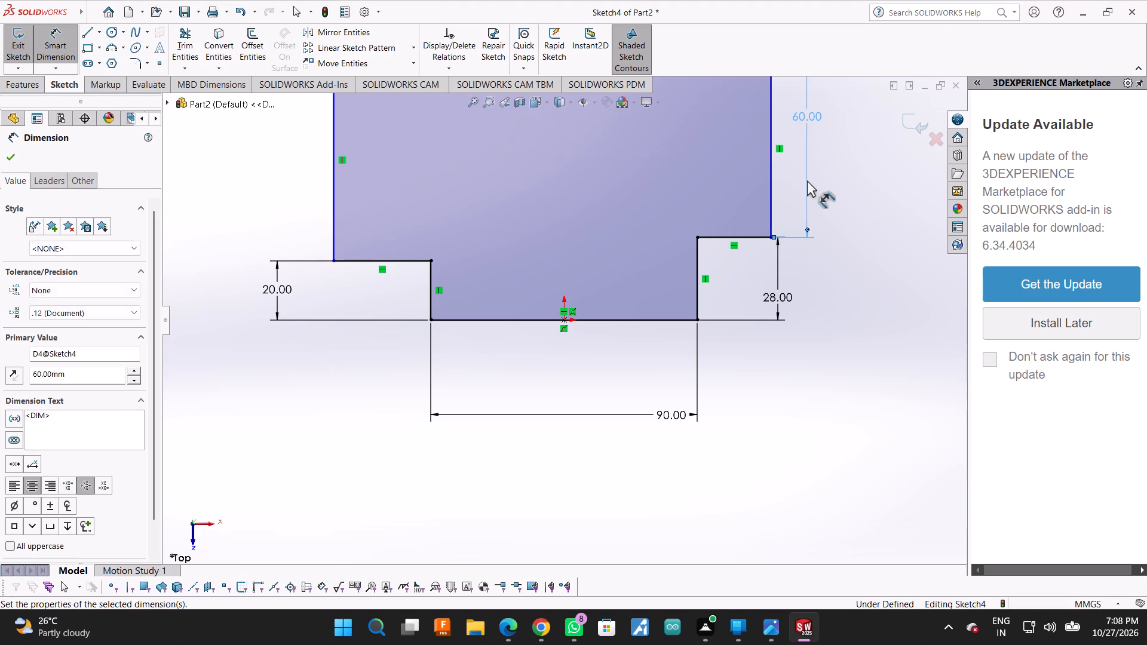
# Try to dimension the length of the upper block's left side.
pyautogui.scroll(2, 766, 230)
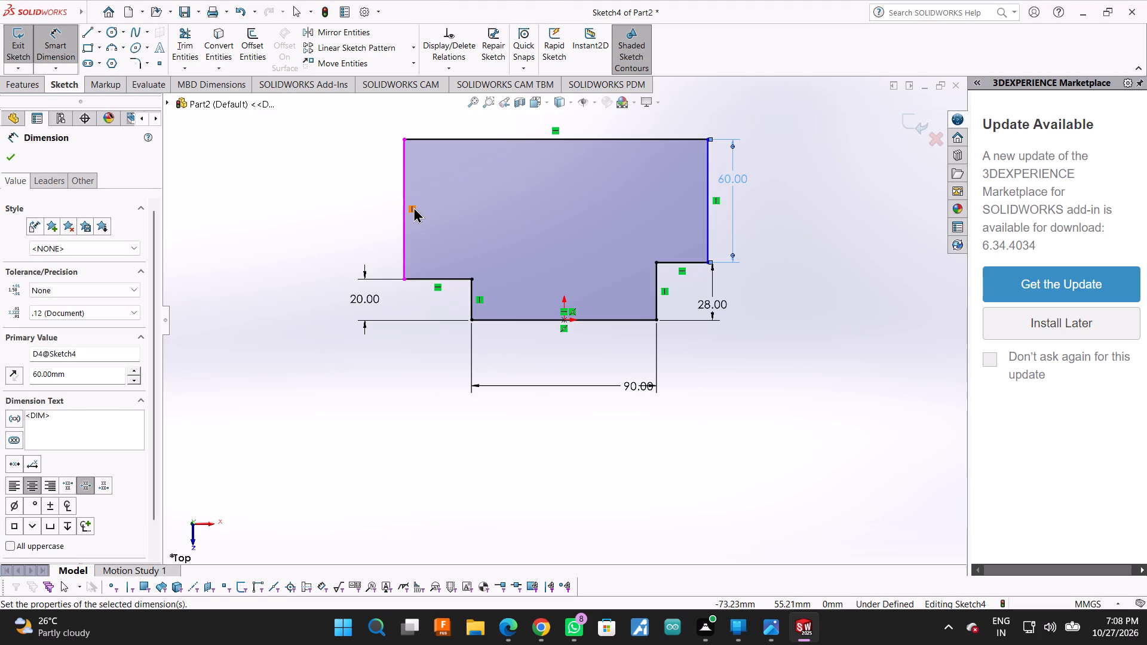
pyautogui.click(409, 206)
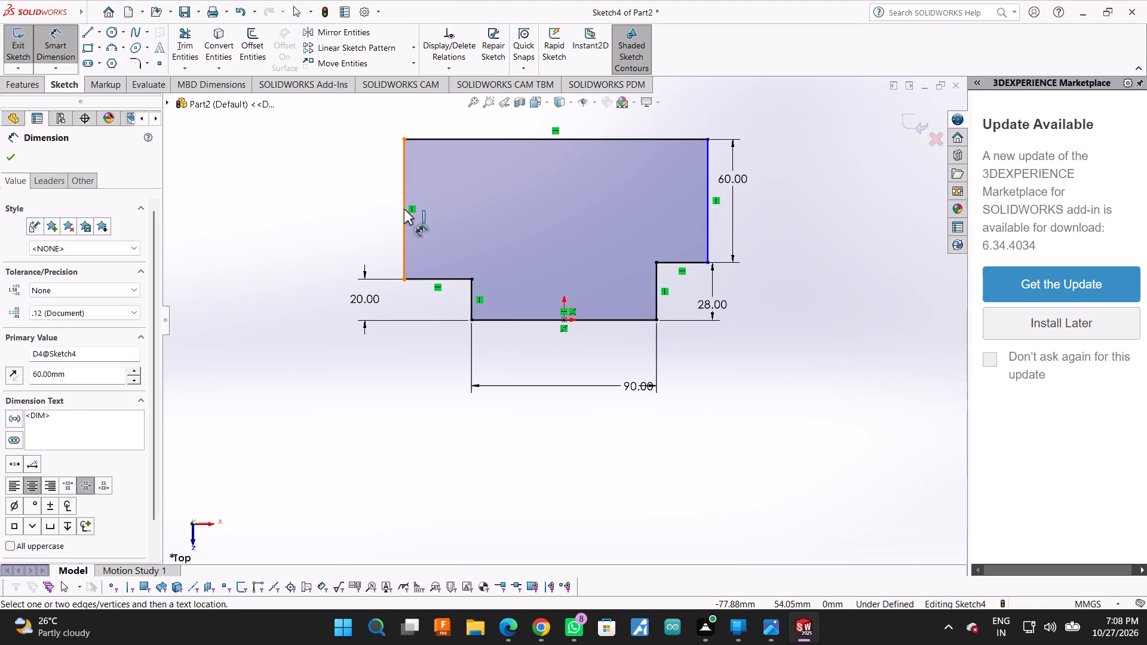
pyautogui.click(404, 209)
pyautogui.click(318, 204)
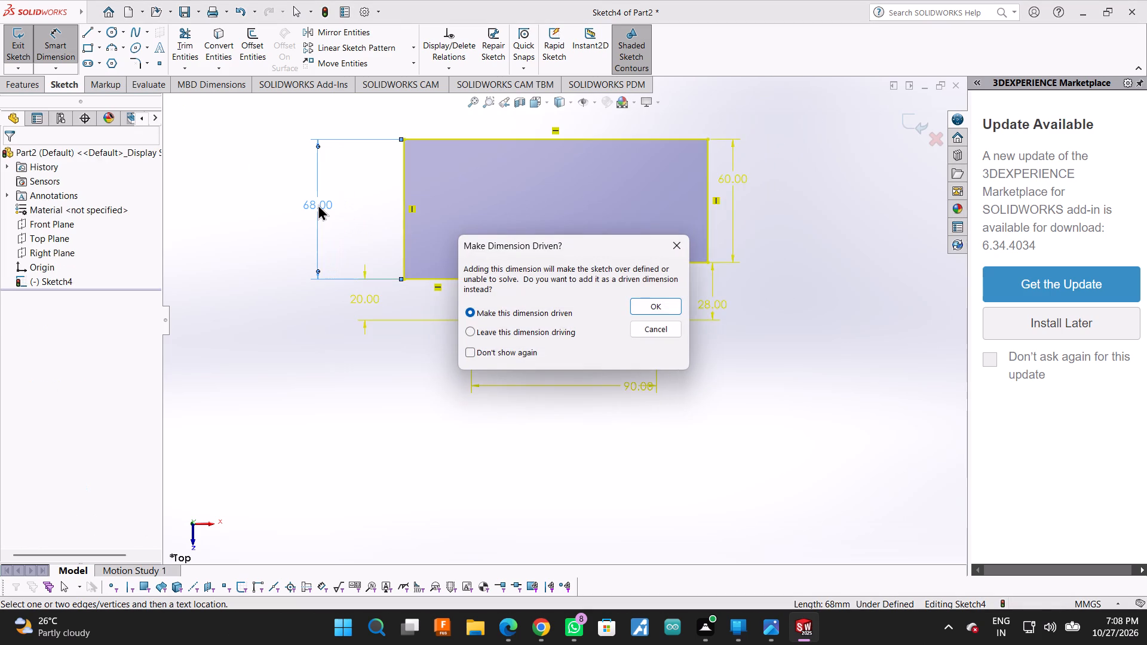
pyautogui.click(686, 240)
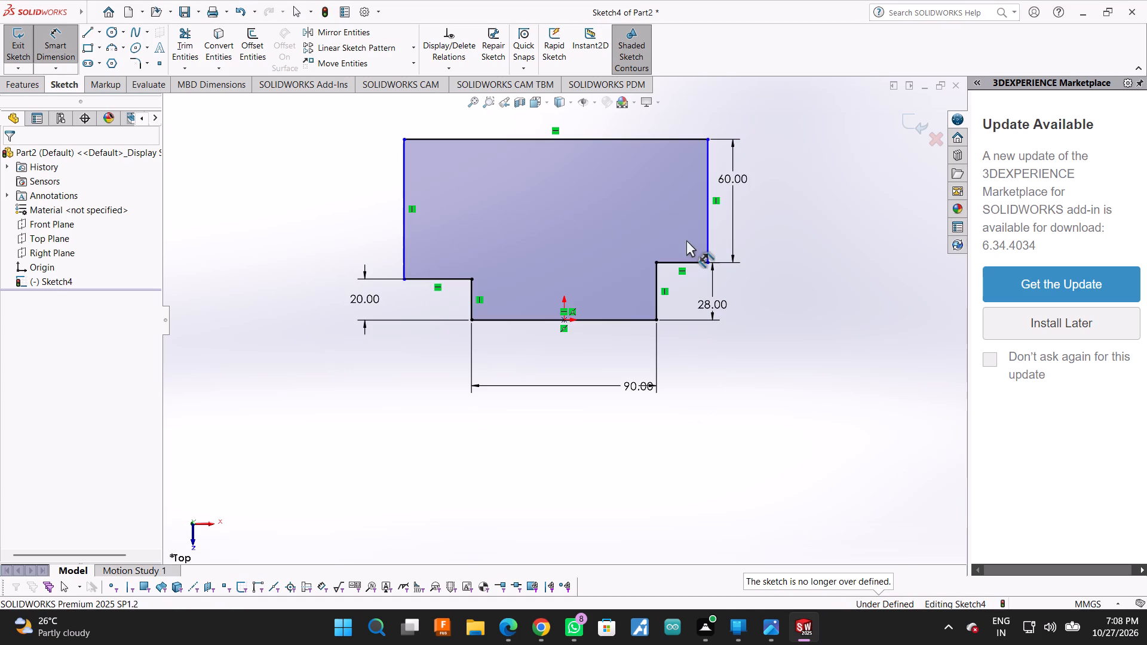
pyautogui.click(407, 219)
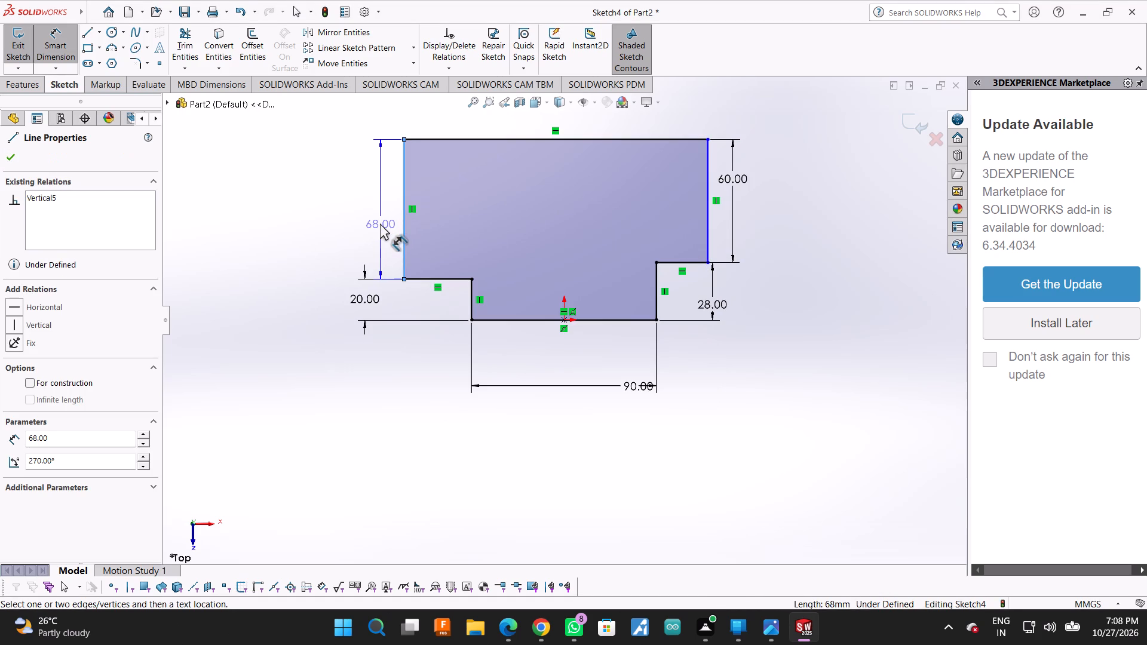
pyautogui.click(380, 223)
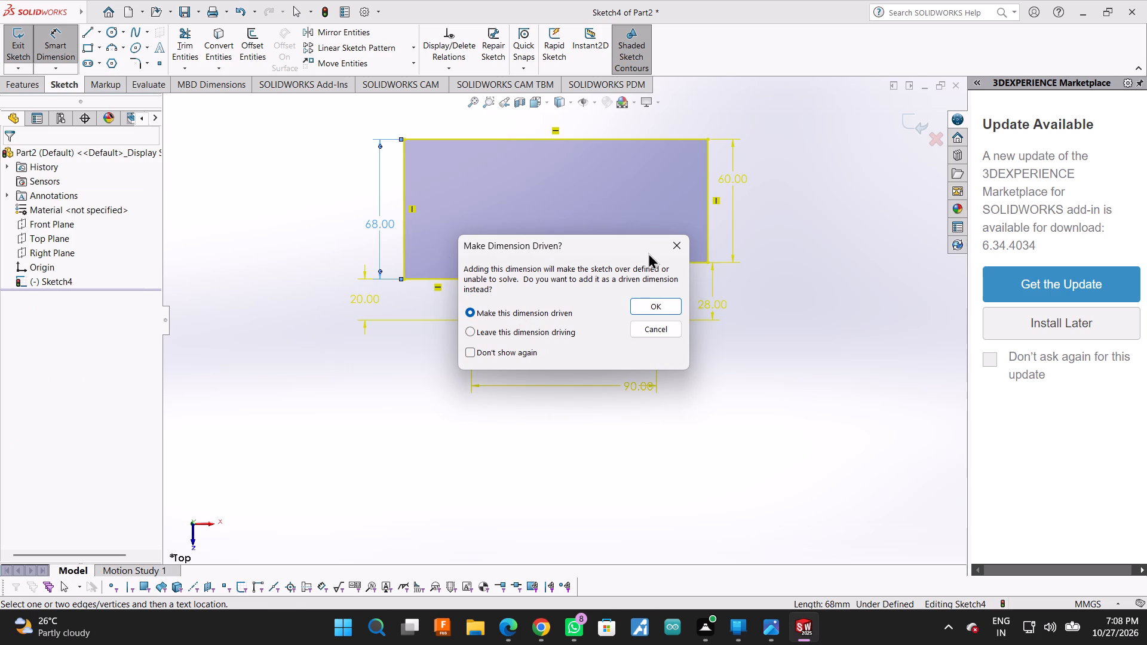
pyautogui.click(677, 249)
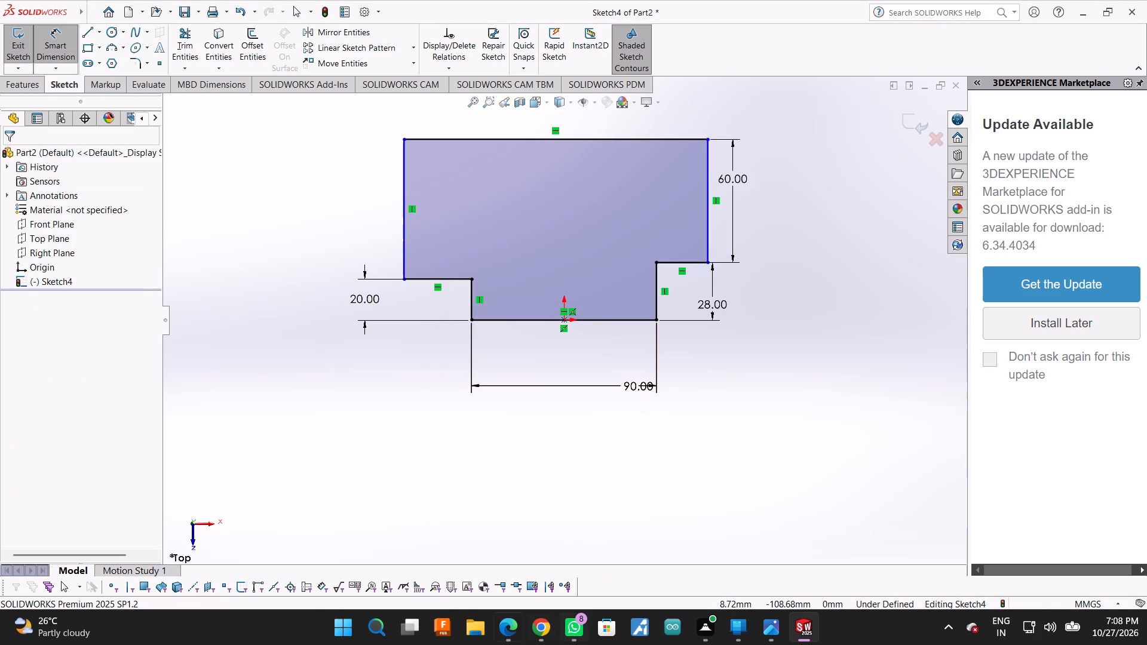
# Set the lower left riser's length dimension to 28 mm.
pyautogui.click(358, 304)
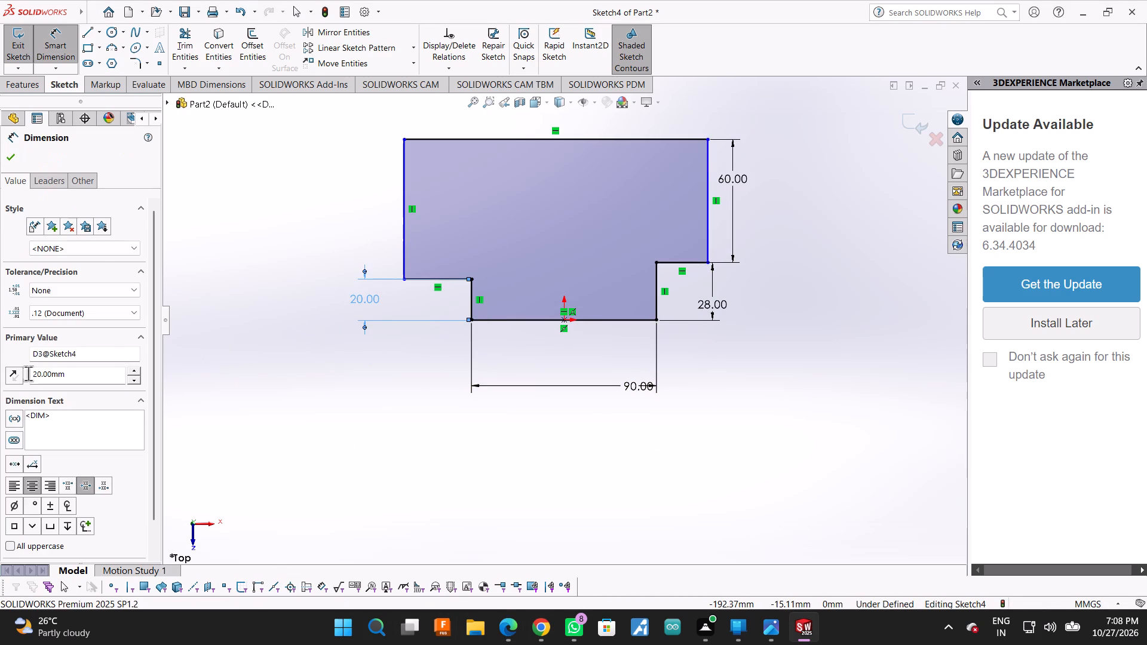
pyautogui.click(73, 370)
pyautogui.doubleClick(73, 370)
pyautogui.write('28')
pyautogui.press('Return')
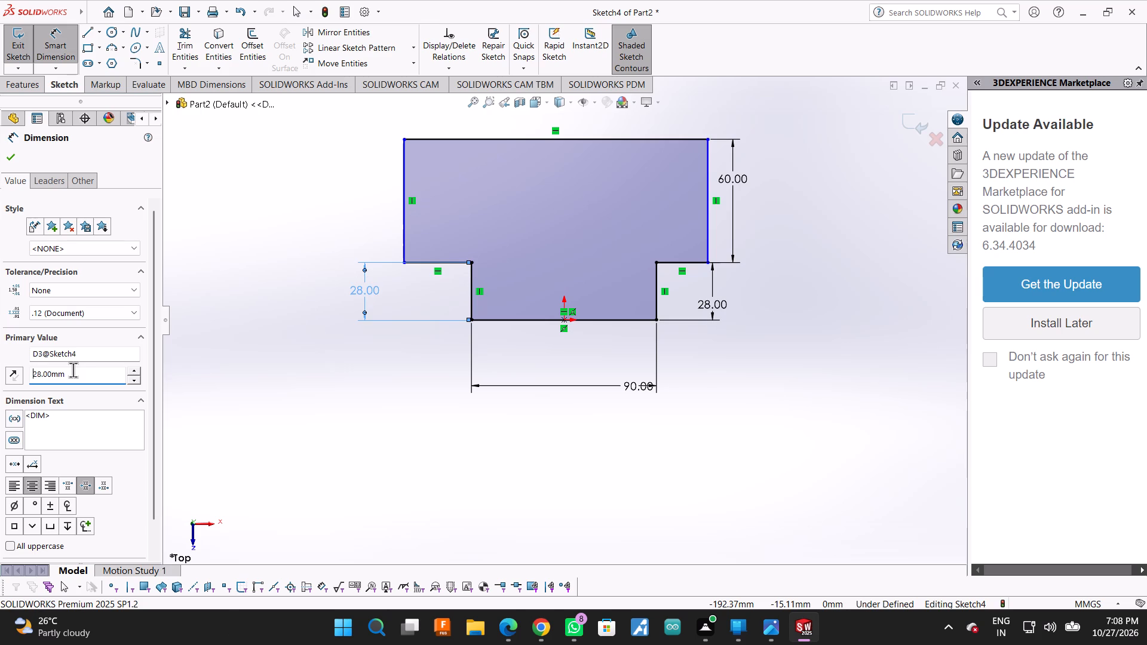
pyautogui.click(8, 148)
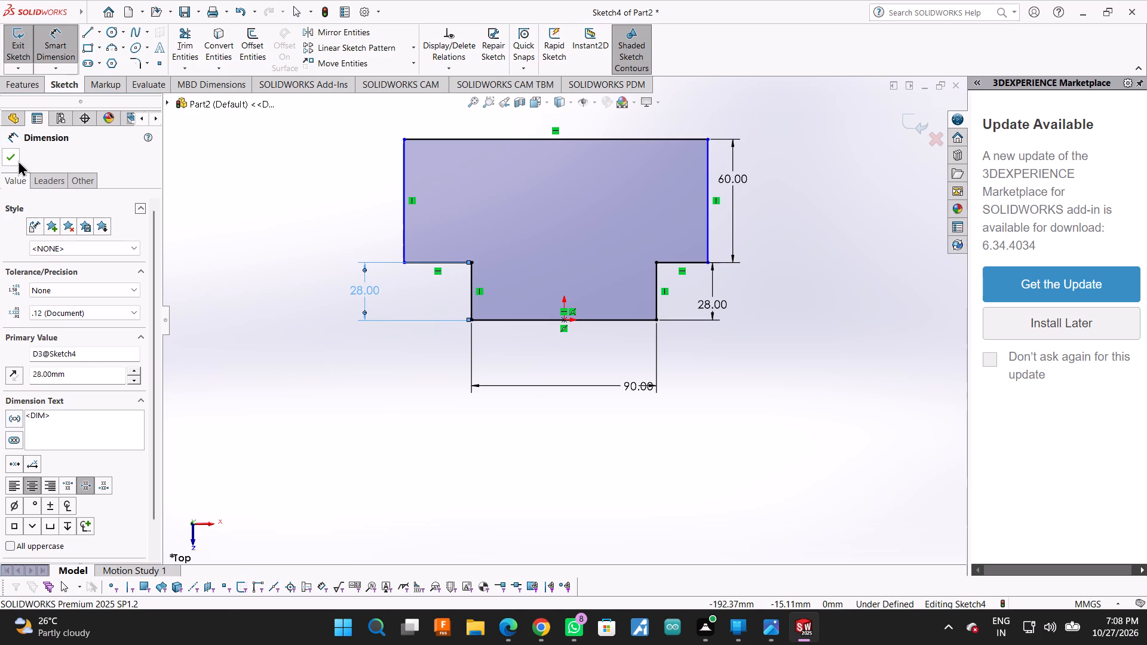
pyautogui.click(16, 161)
# Dimension the top edge of the T-shaped outline and set its length to 150 mm.
pyautogui.scroll(2, 498, 428)
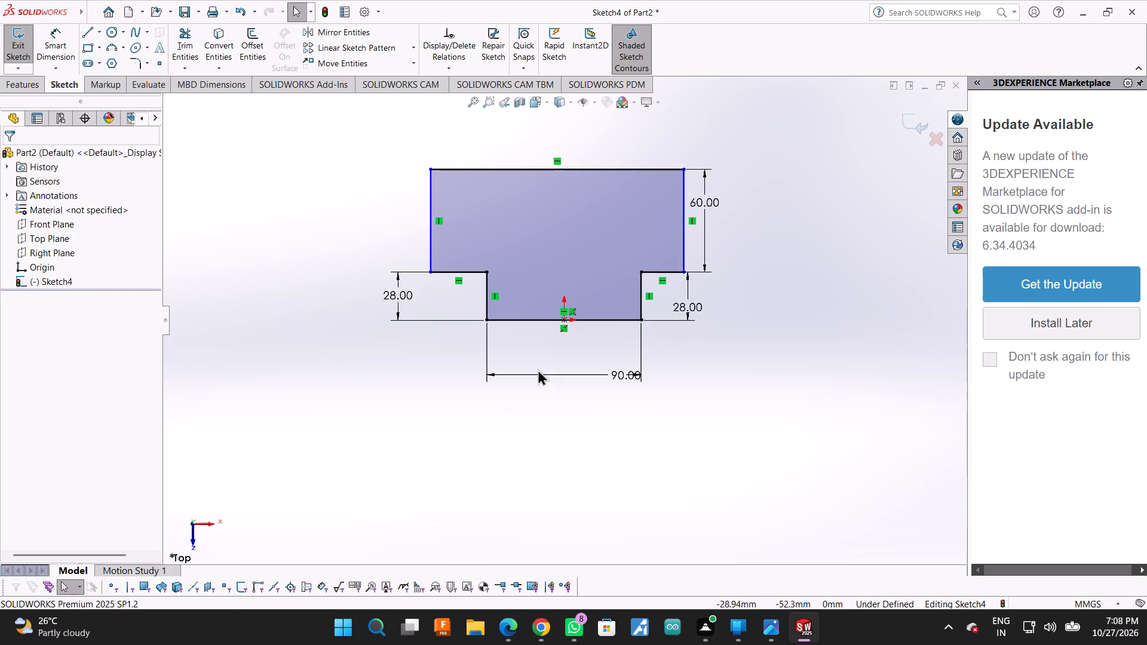
pyautogui.scroll(-1, 537, 287)
pyautogui.click(609, 177)
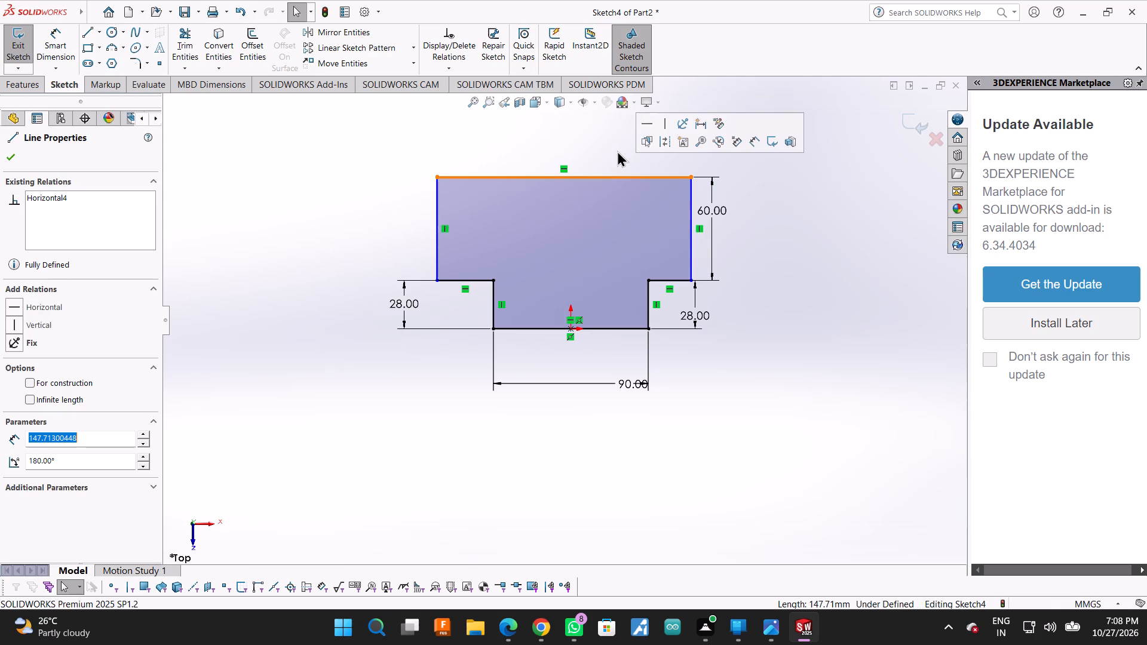
pyautogui.click(59, 35)
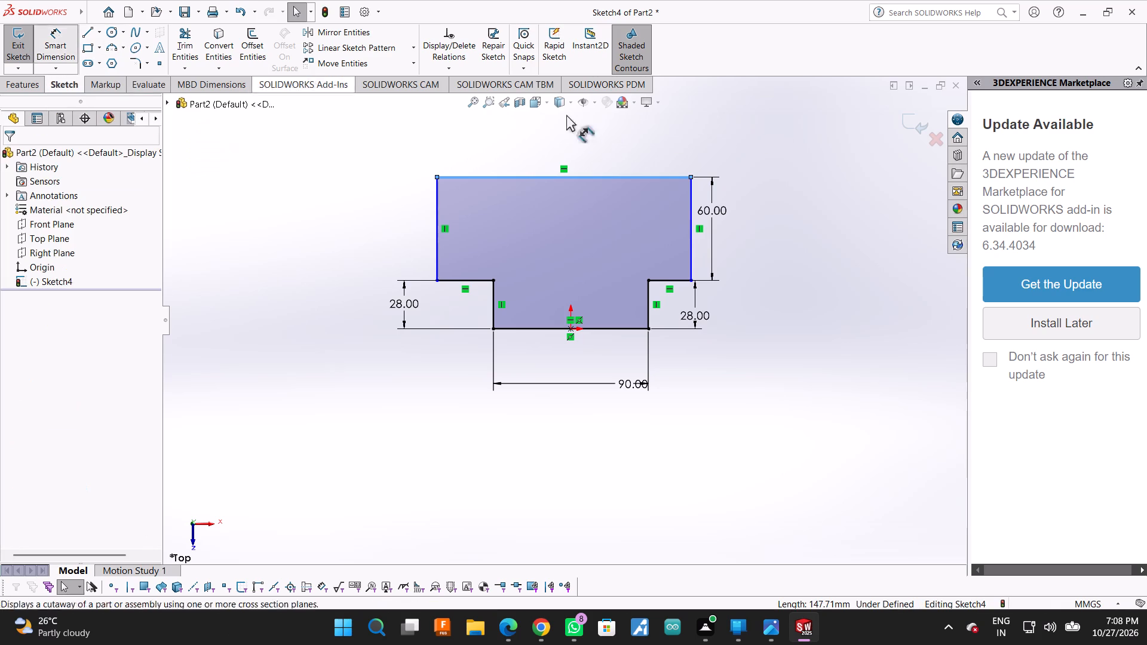
pyautogui.click(611, 176)
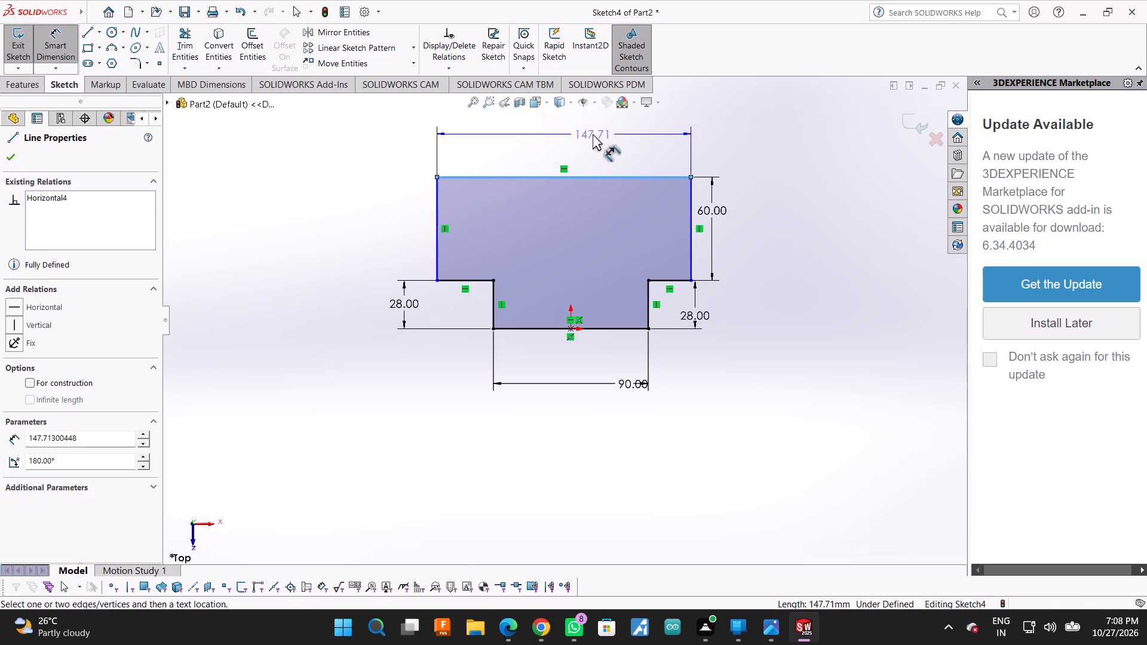
pyautogui.click(593, 134)
pyautogui.write('150')
pyautogui.press('Return')
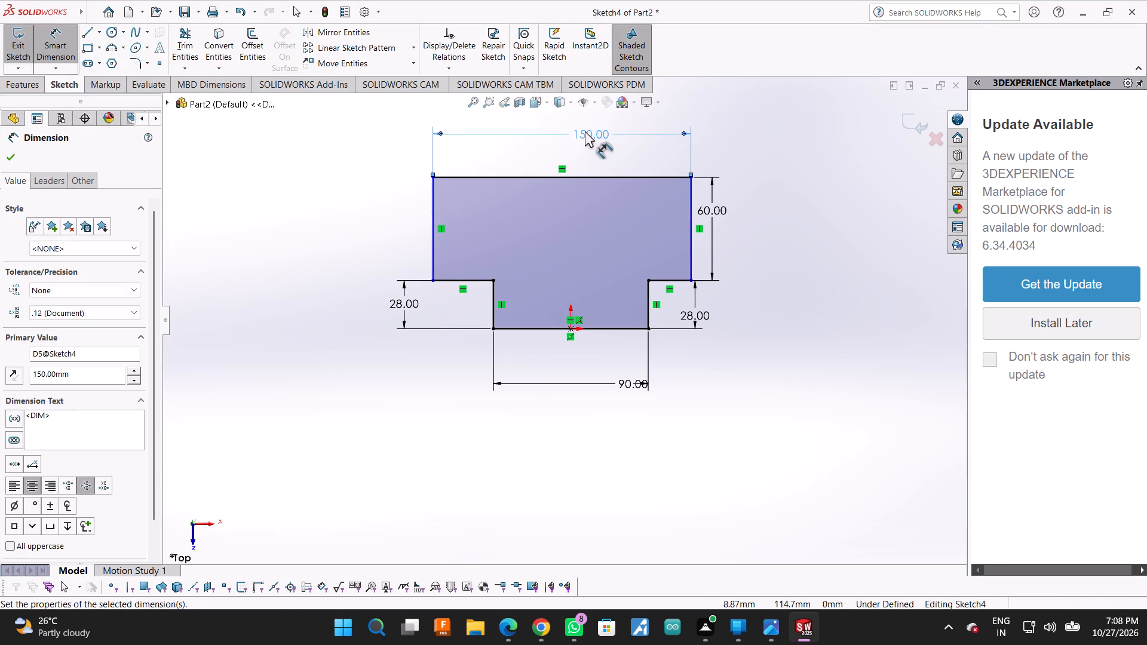
pyautogui.click(793, 325)
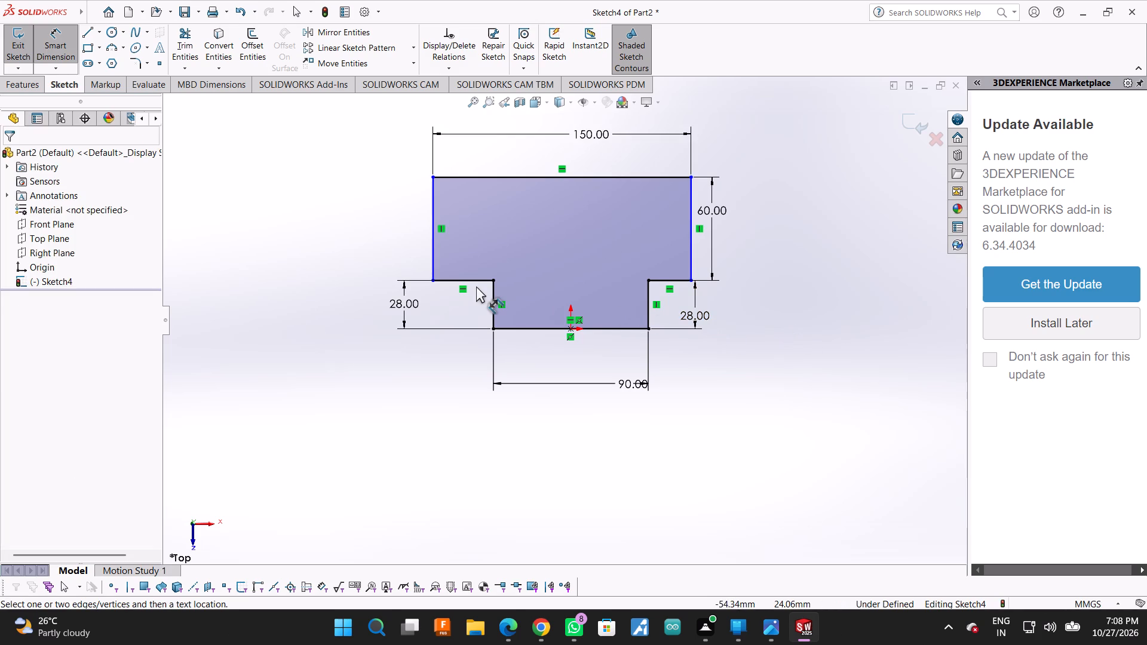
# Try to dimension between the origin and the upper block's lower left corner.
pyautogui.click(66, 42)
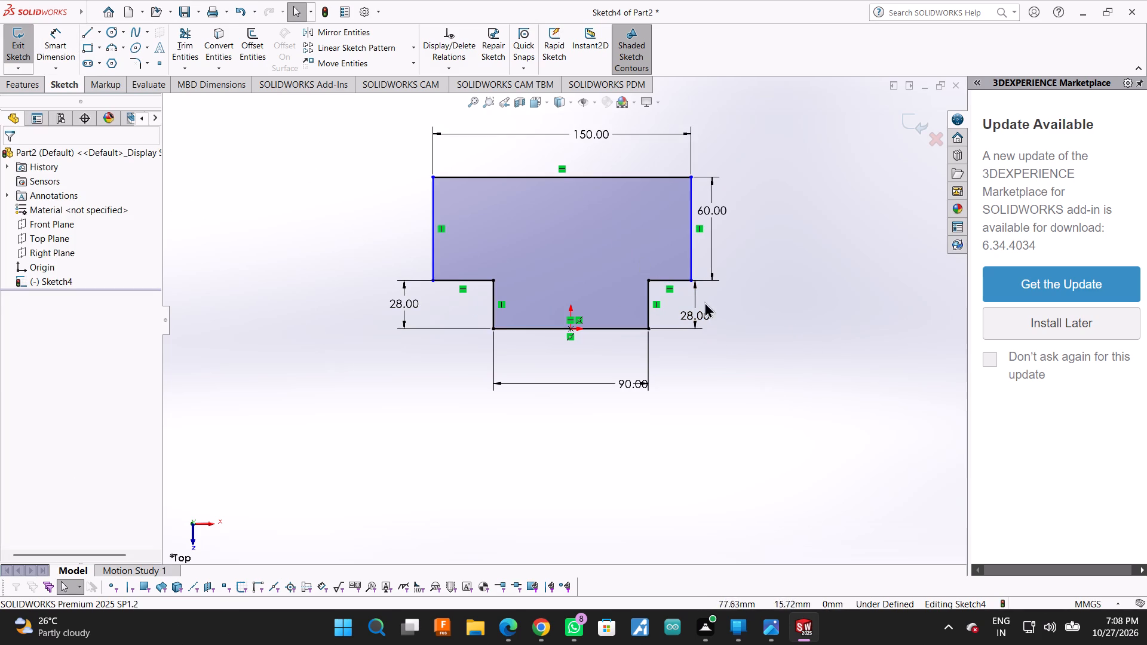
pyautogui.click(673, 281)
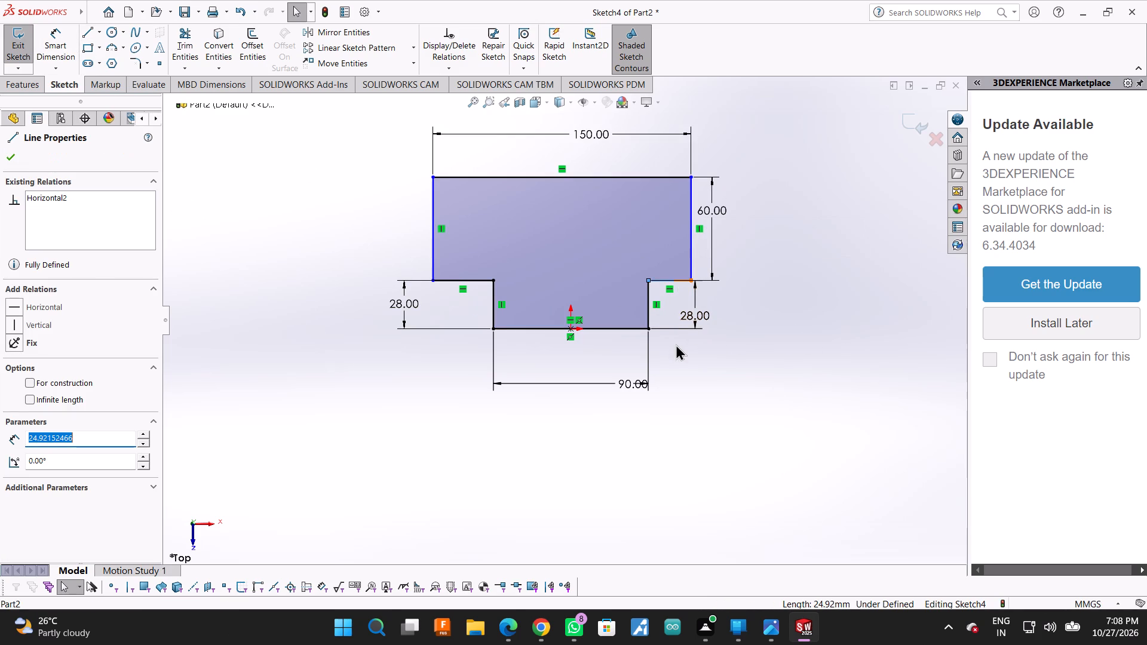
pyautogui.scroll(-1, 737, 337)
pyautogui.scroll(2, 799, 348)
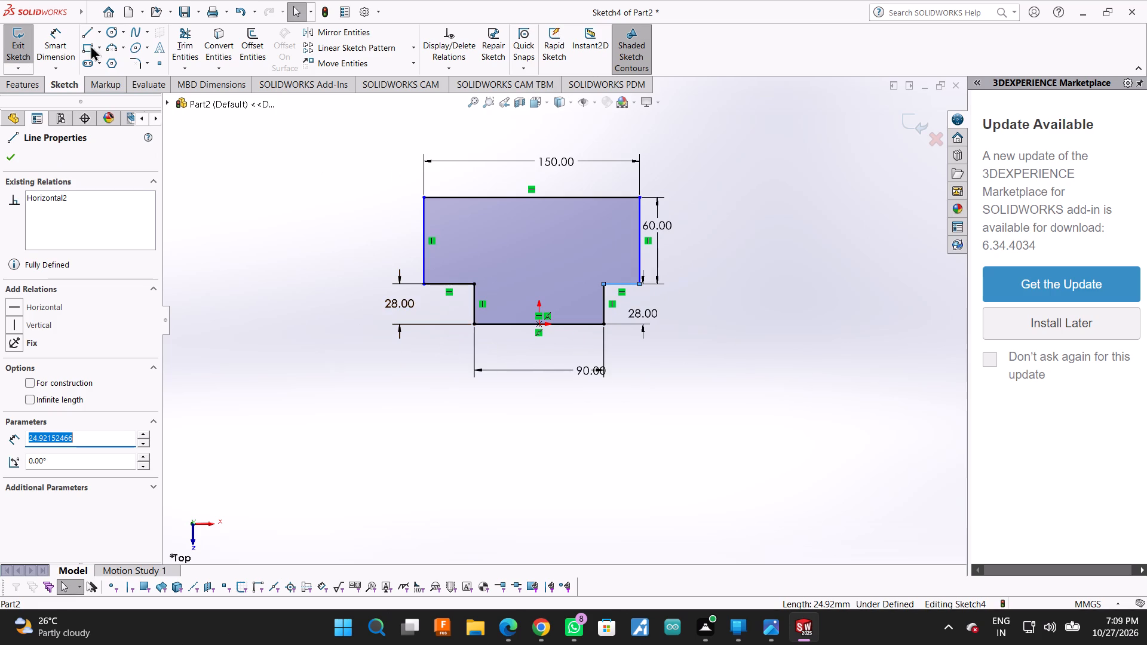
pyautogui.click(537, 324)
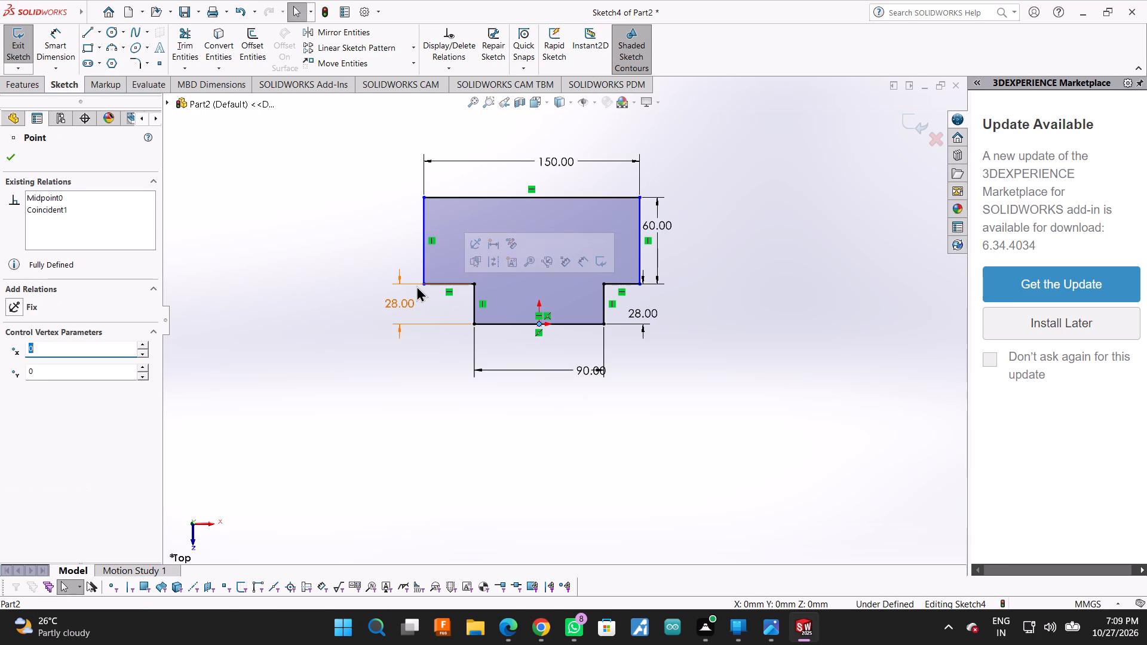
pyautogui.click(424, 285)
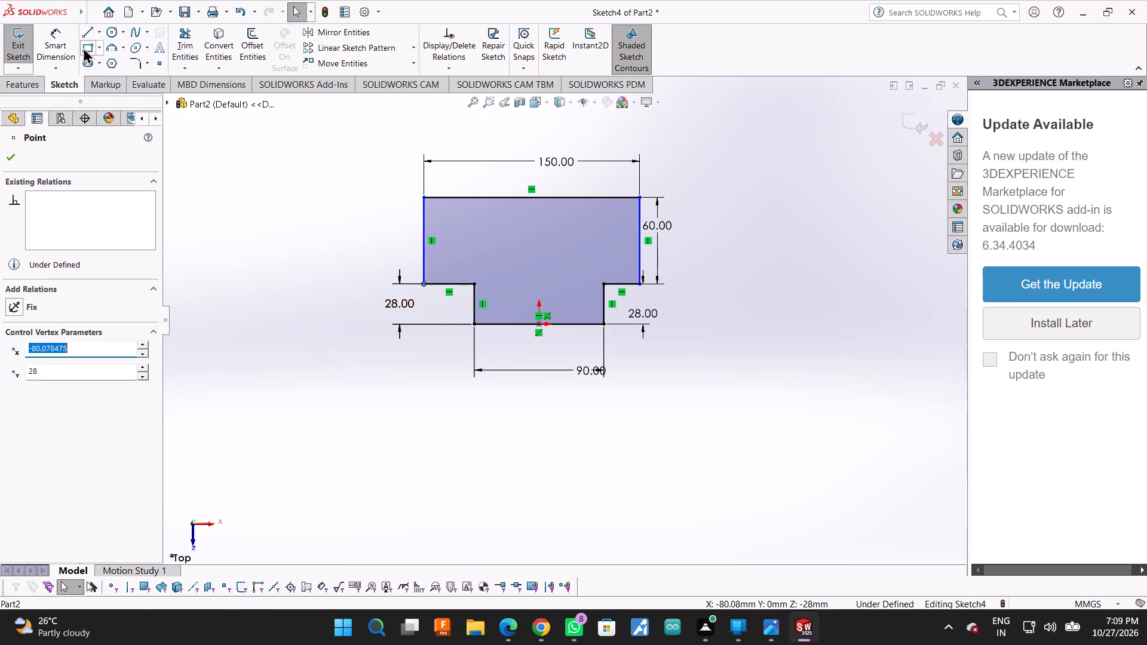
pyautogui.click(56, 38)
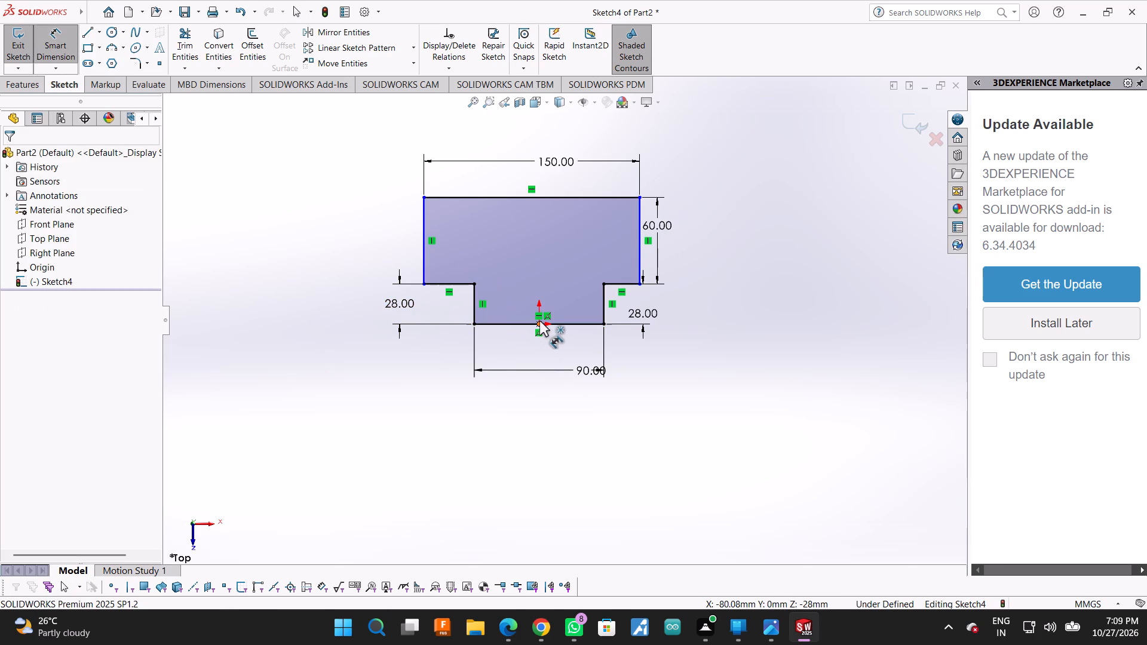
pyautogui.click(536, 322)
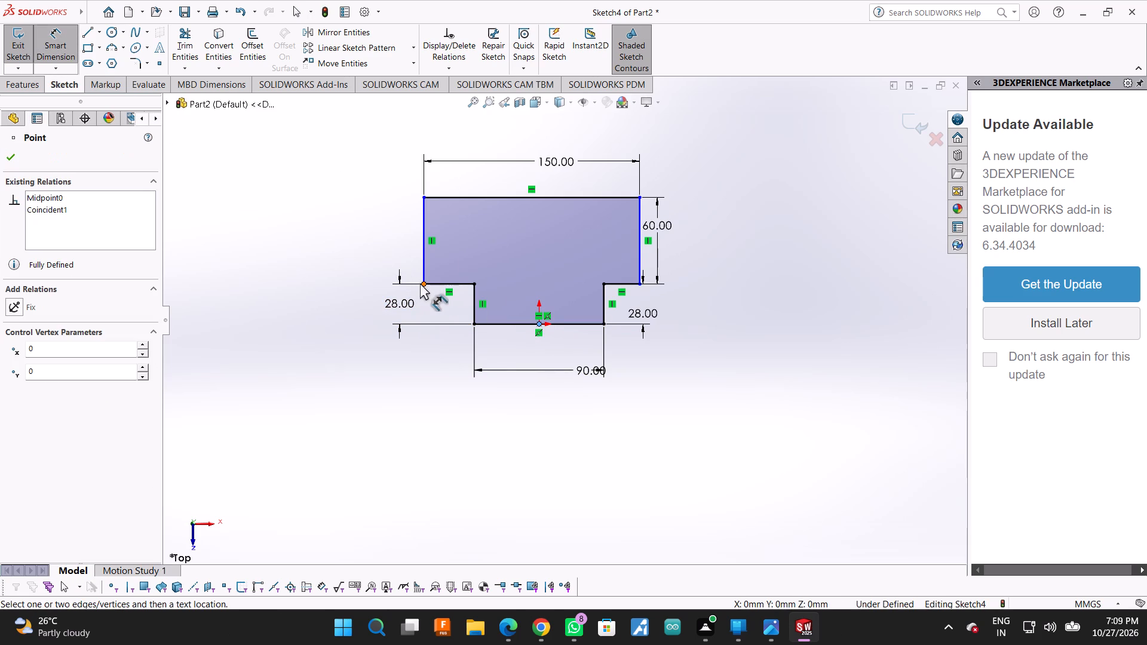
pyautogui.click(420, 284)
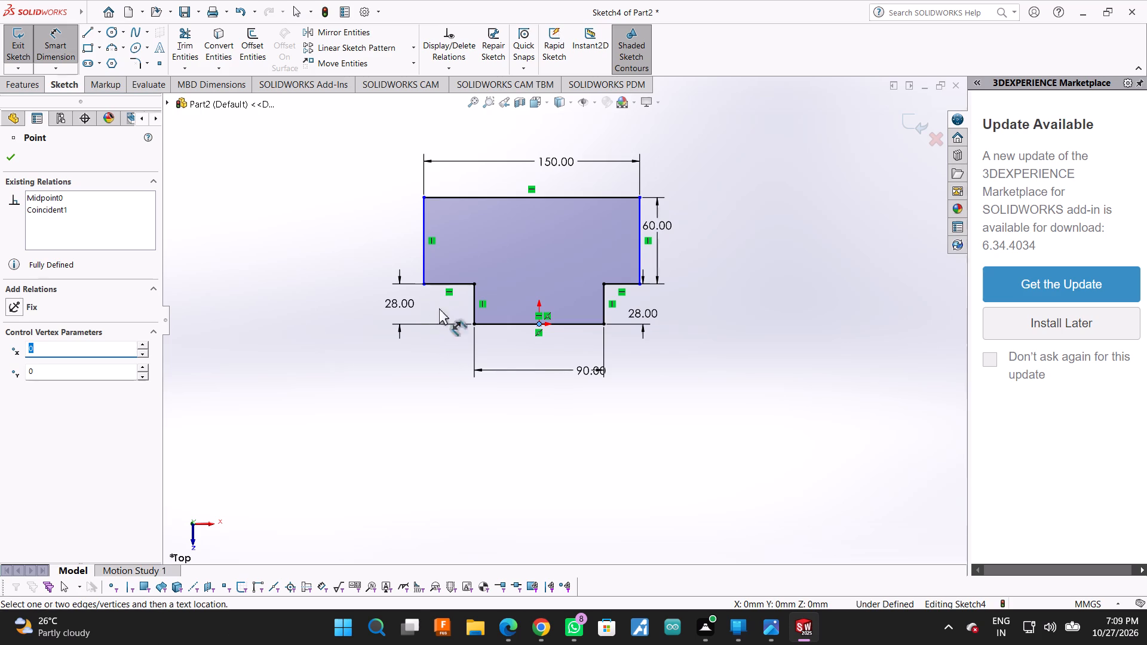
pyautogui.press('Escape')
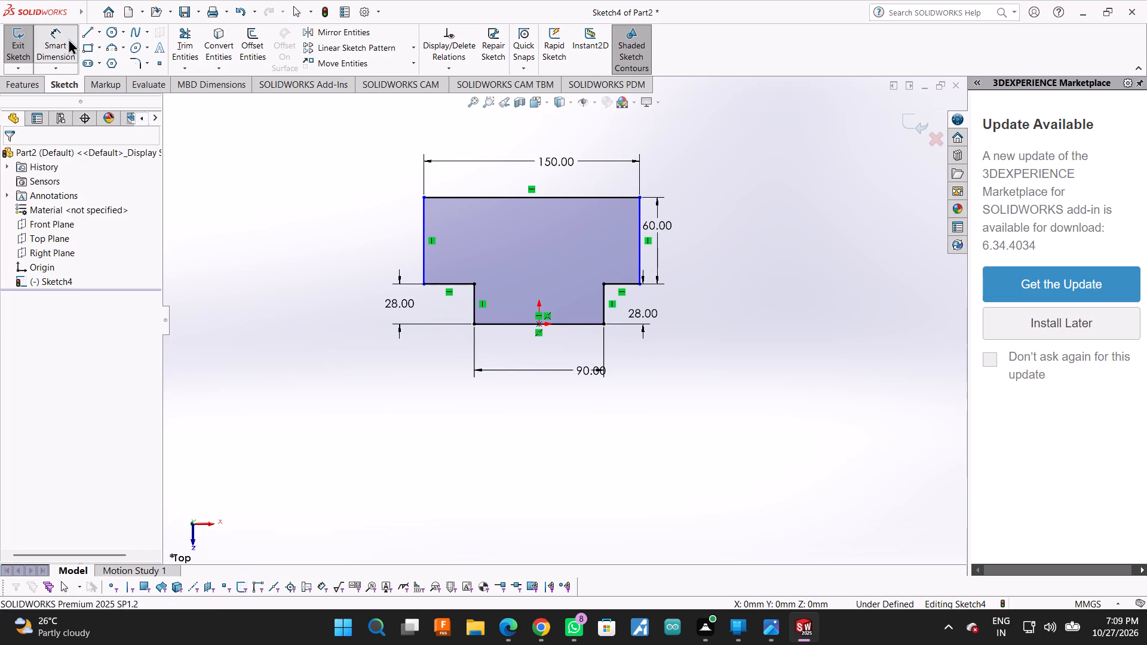
# Dimension the horizontal distance from the origin to the upper block's lower left corner and set it to 75 mm.
pyautogui.click(68, 38)
pyautogui.click(56, 41)
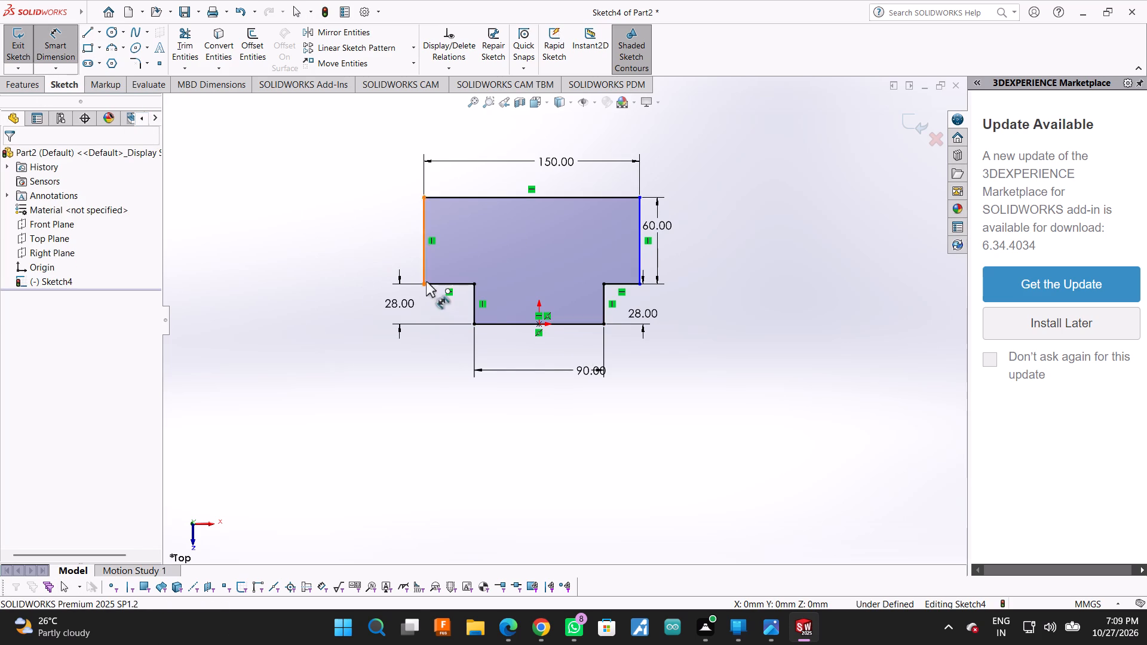
pyautogui.click(539, 324)
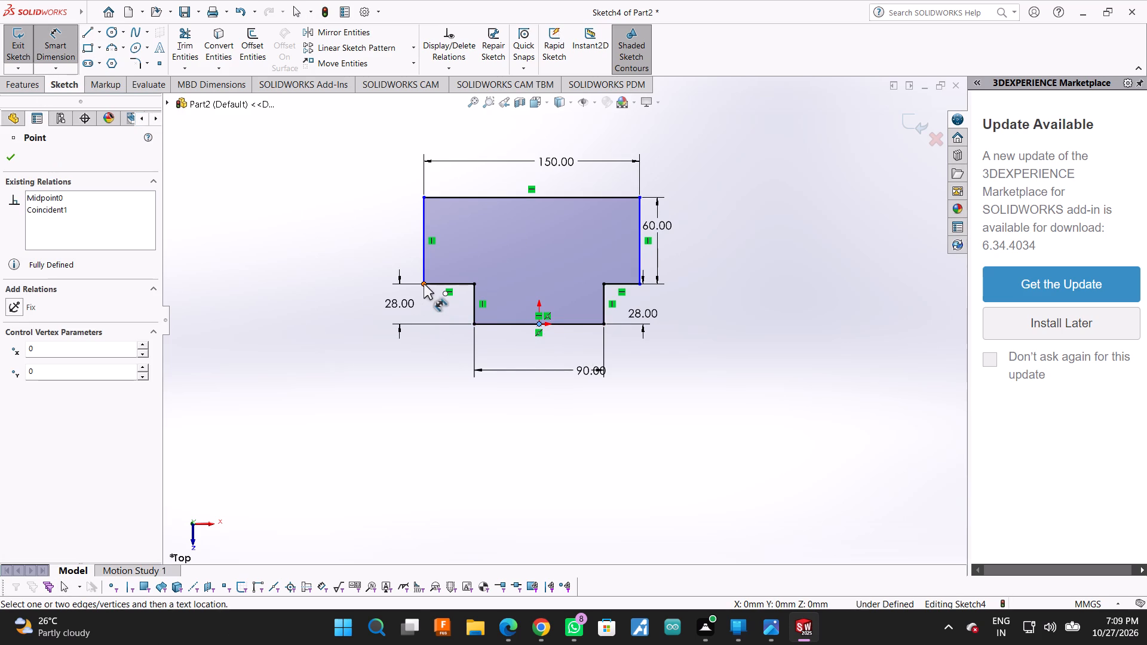
pyautogui.click(424, 284)
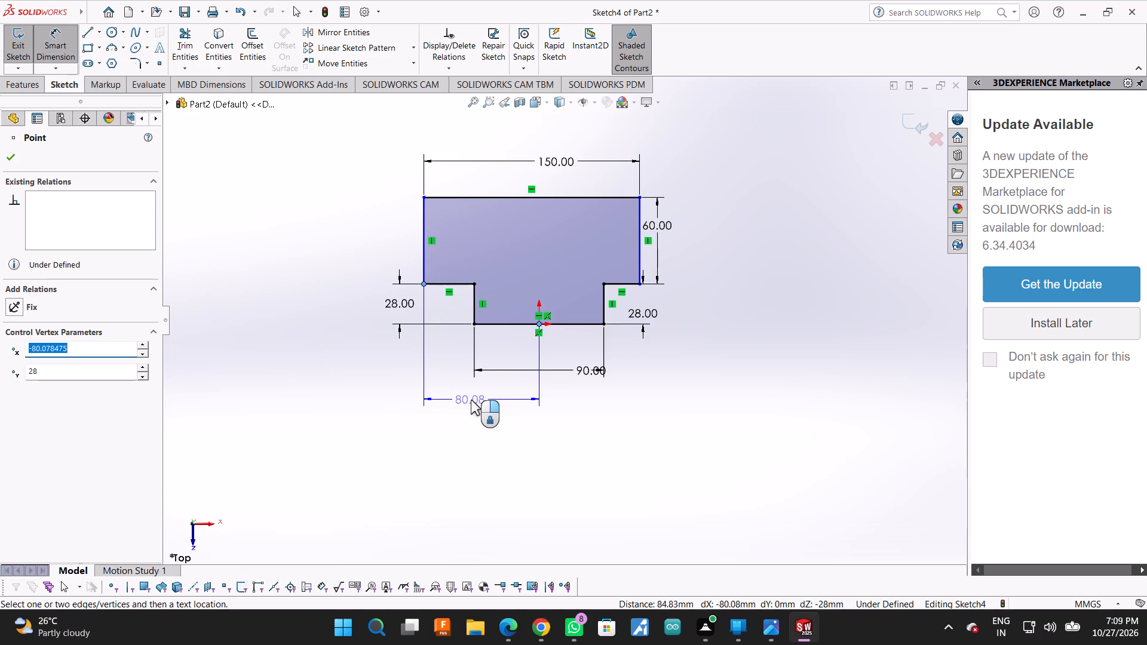
pyautogui.click(473, 400)
pyautogui.write('75')
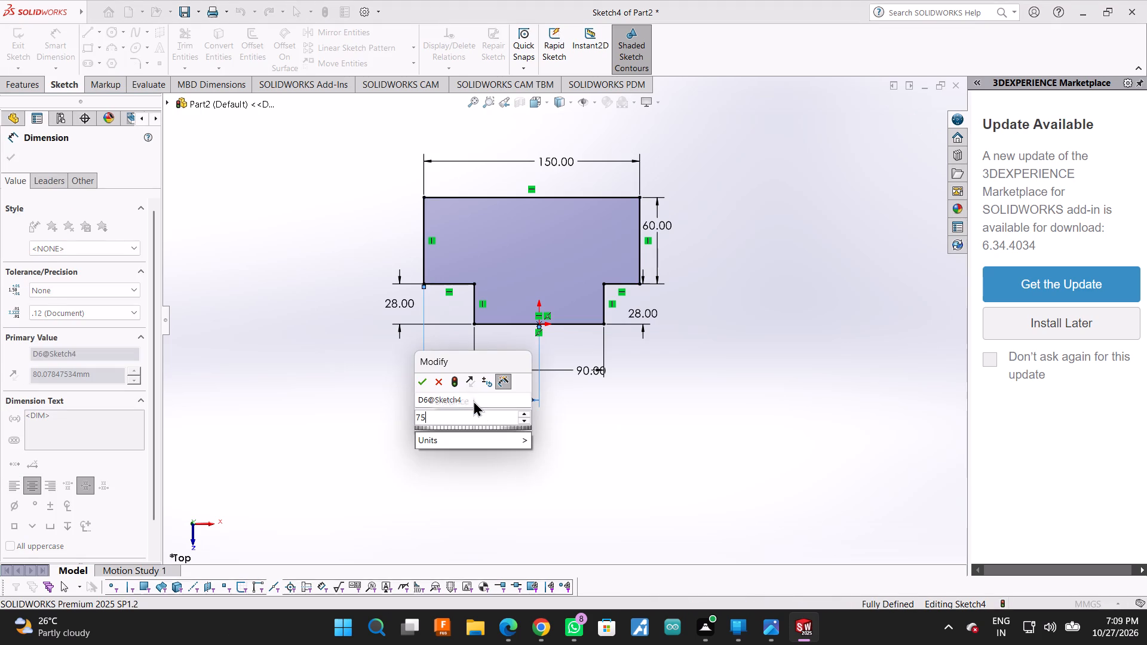
pyautogui.press('Return')
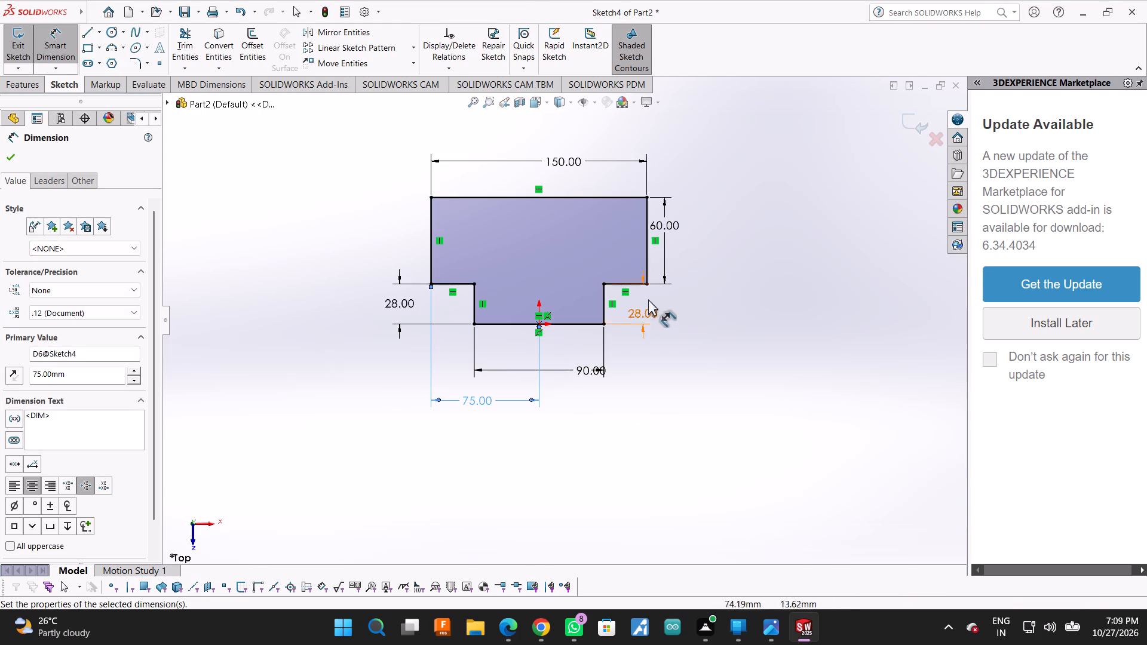
# Add a driven horizontal dimension from the origin to the upper block's lower right corner.
pyautogui.click(538, 322)
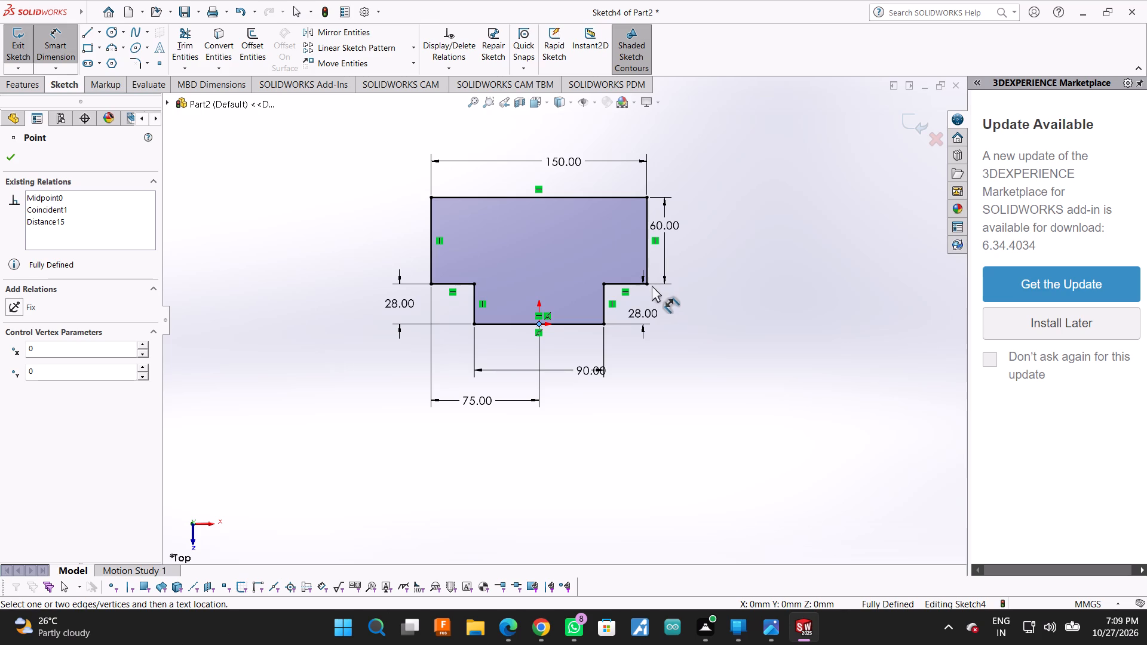
pyautogui.click(649, 283)
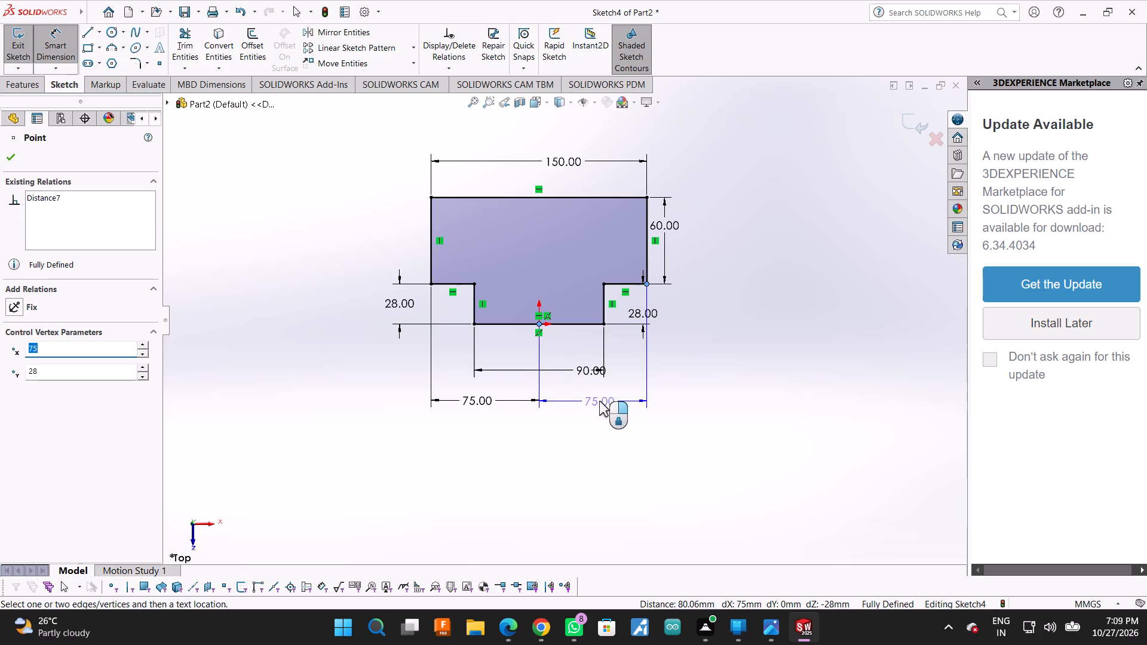
pyautogui.click(599, 400)
pyautogui.click(674, 306)
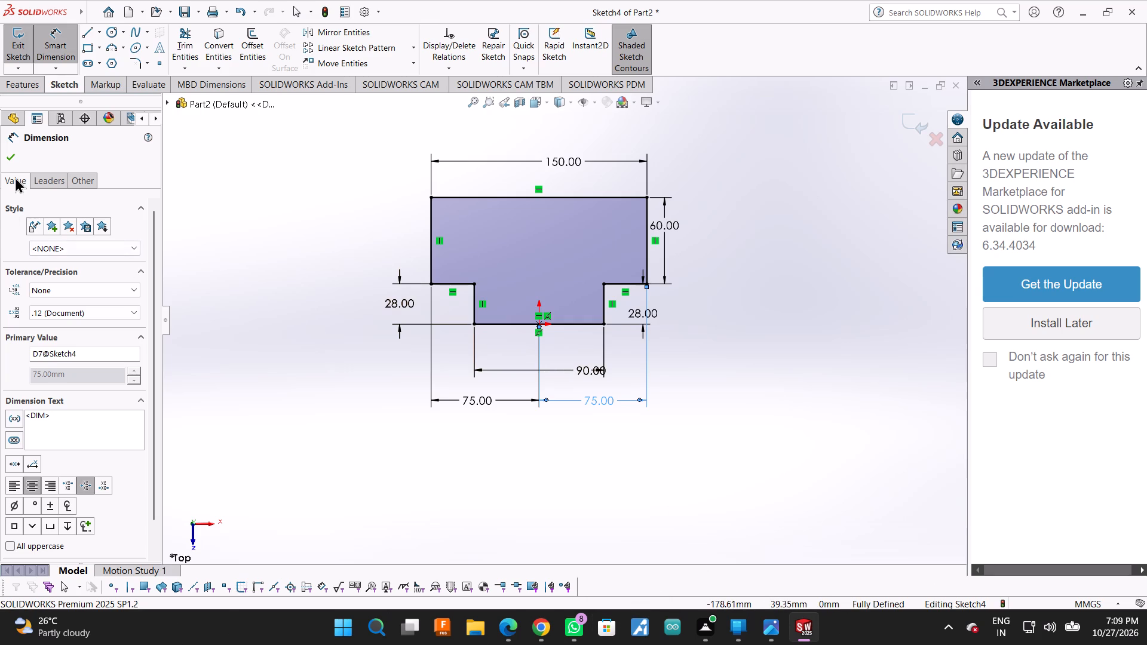
pyautogui.click(13, 156)
# Apply 12 mm sketch fillets to the two inner corners at the risers and the upper block's two lower outer corners.
pyautogui.click(138, 63)
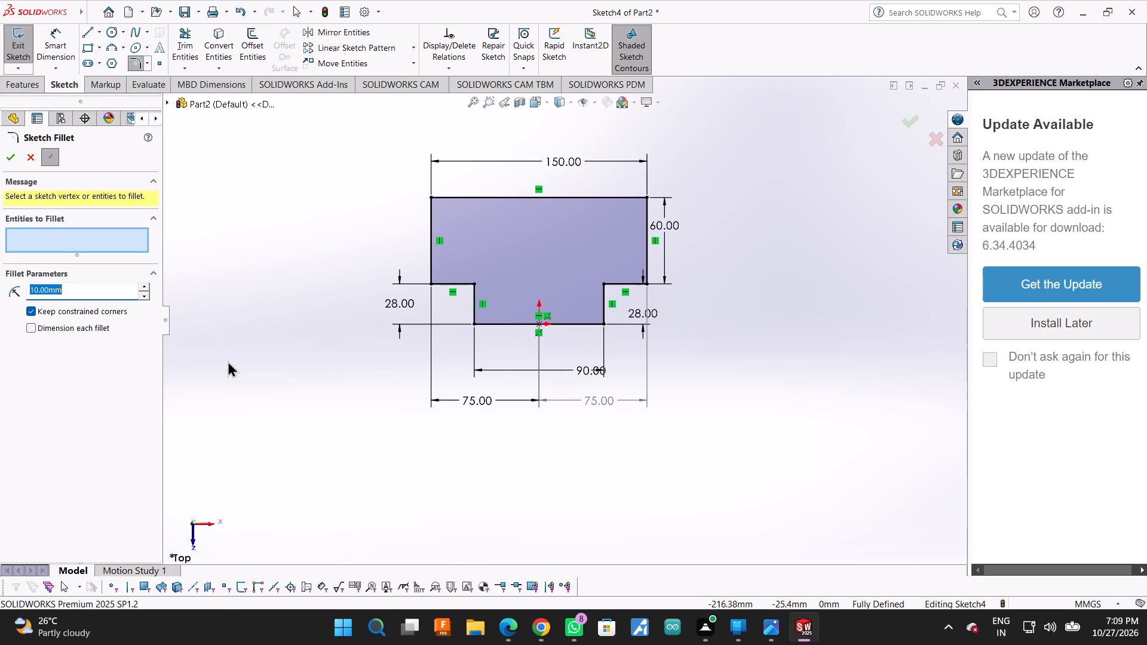
pyautogui.click(605, 300)
pyautogui.click(612, 284)
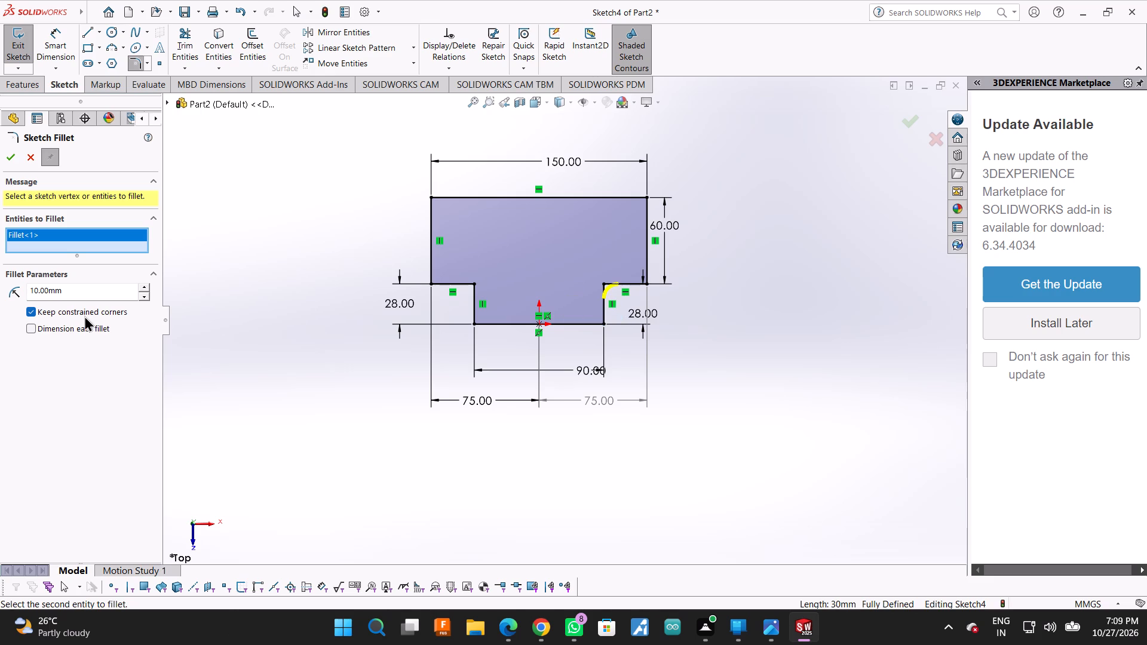
pyautogui.doubleClick(80, 295)
pyautogui.write('12')
pyautogui.press('Return')
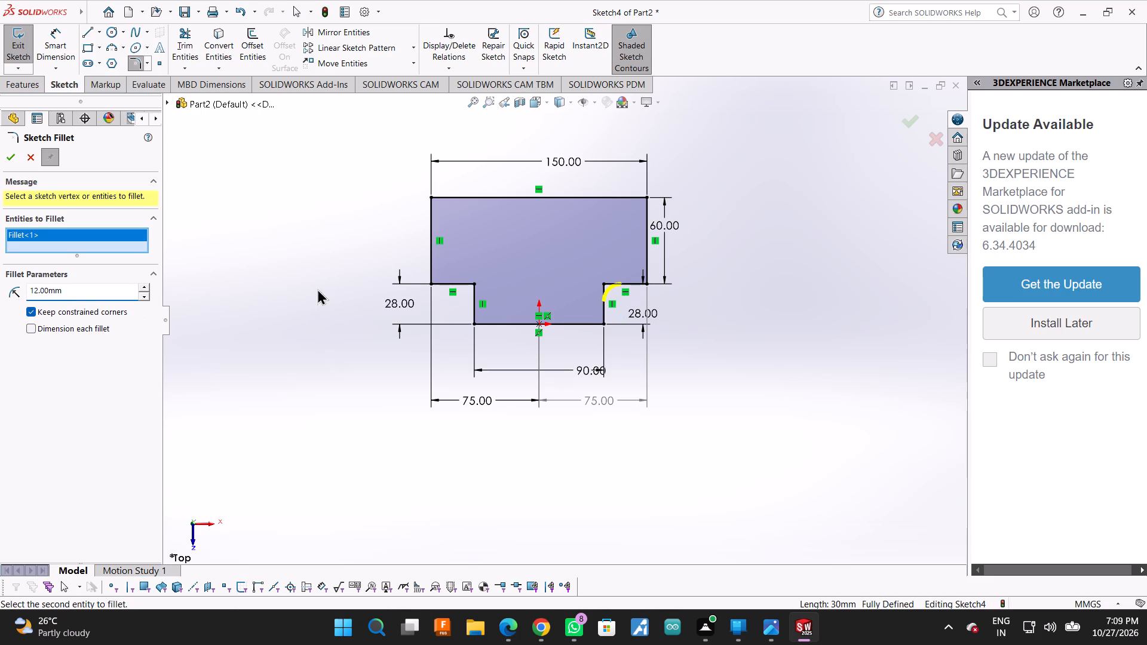
pyautogui.click(635, 281)
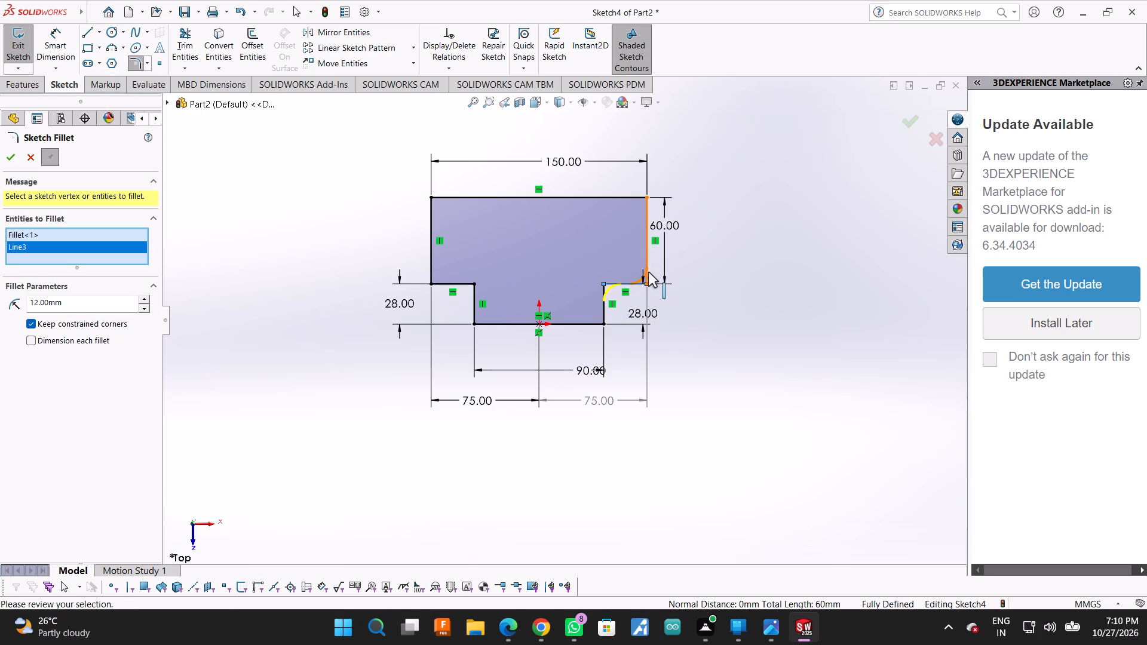
pyautogui.click(646, 272)
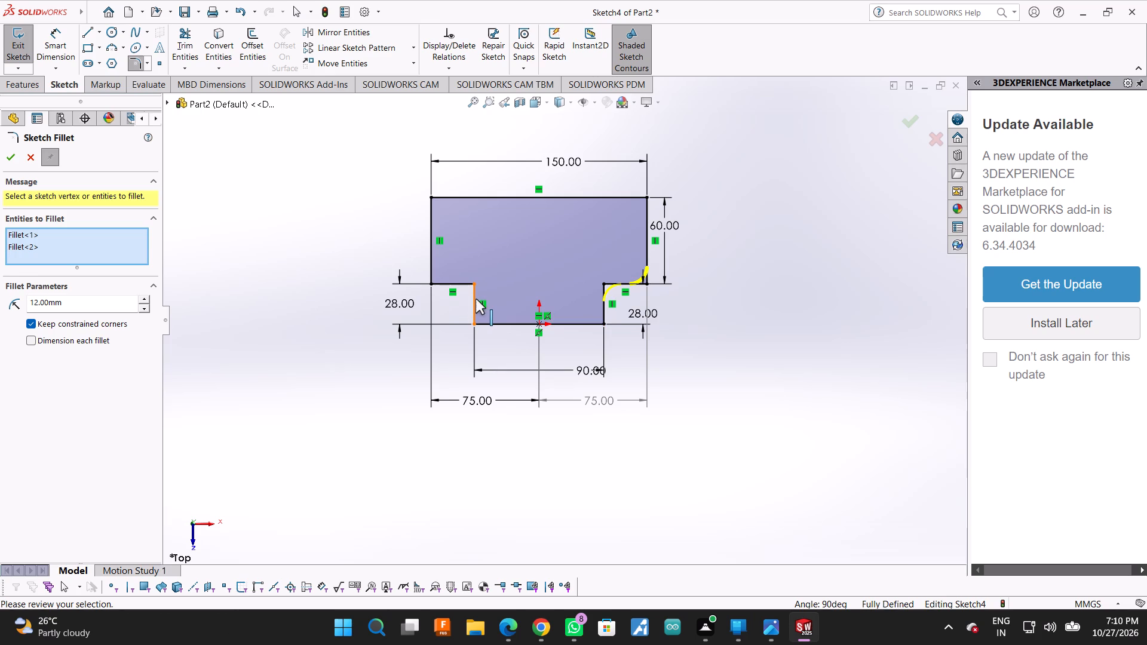
pyautogui.click(476, 299)
pyautogui.click(458, 283)
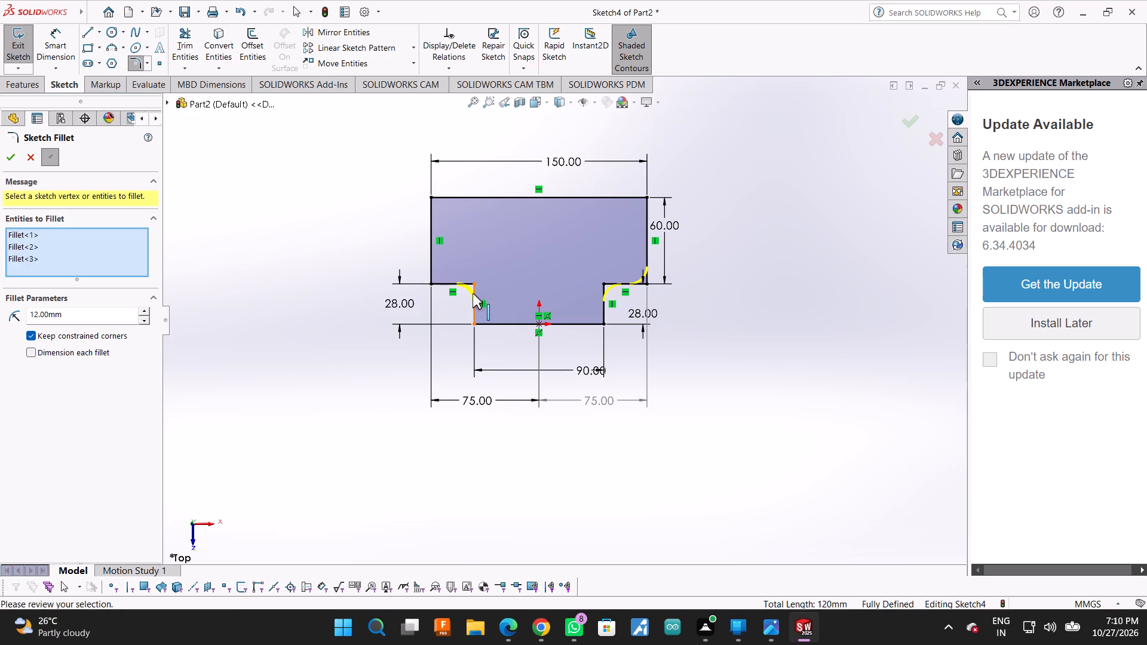
pyautogui.click(436, 282)
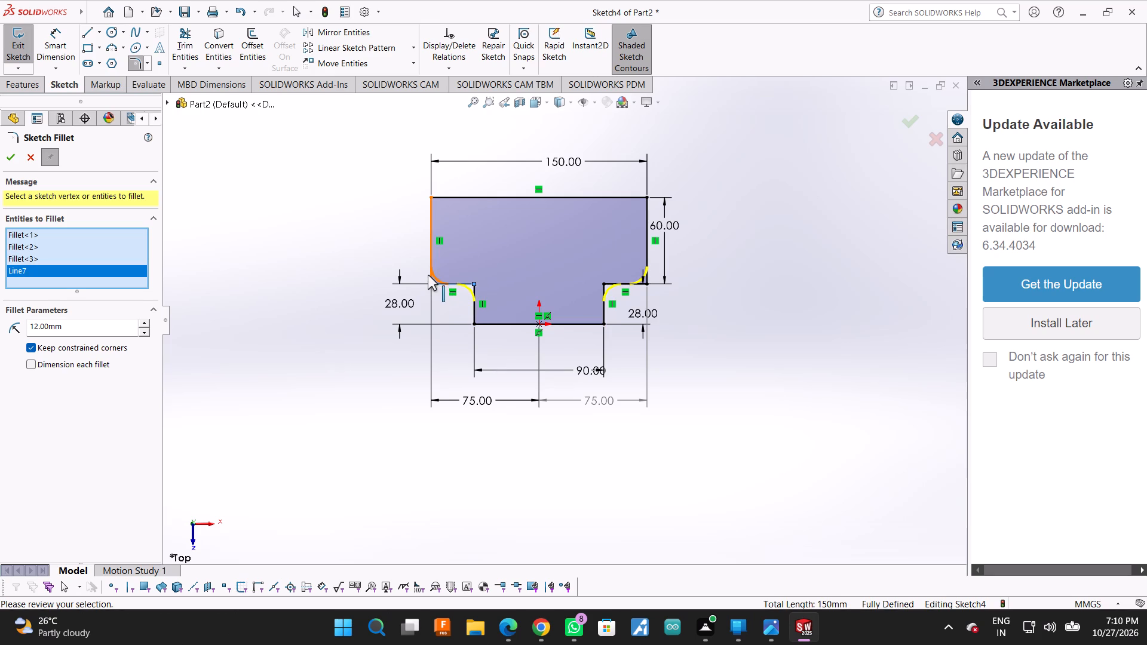
pyautogui.click(428, 275)
pyautogui.click(11, 153)
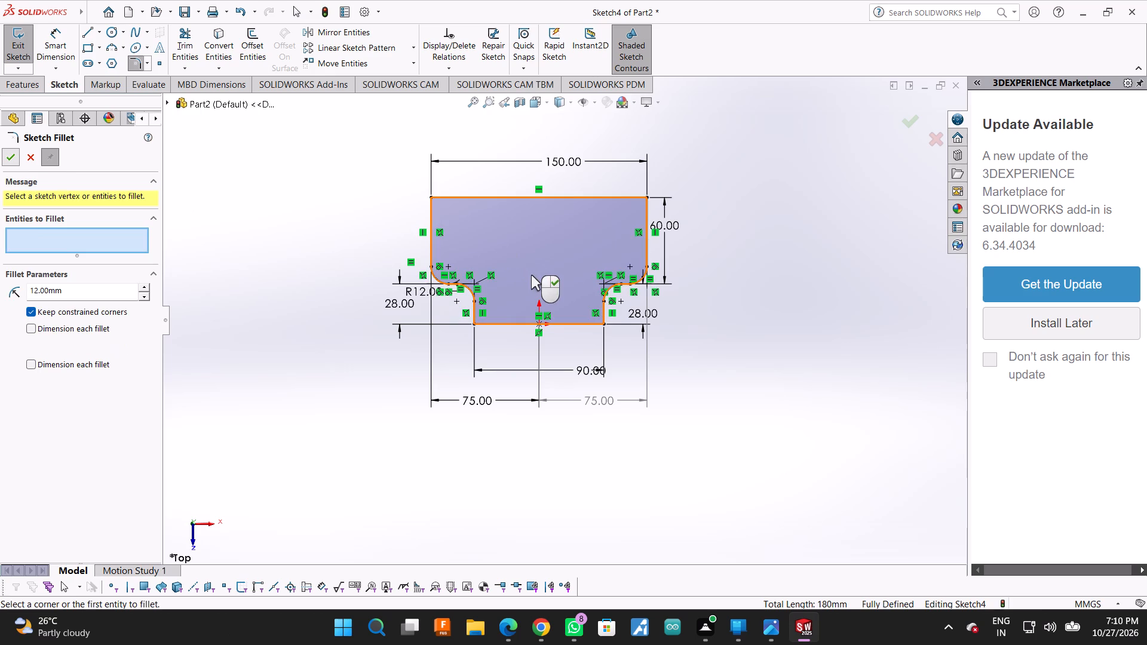
pyautogui.scroll(-2, 600, 299)
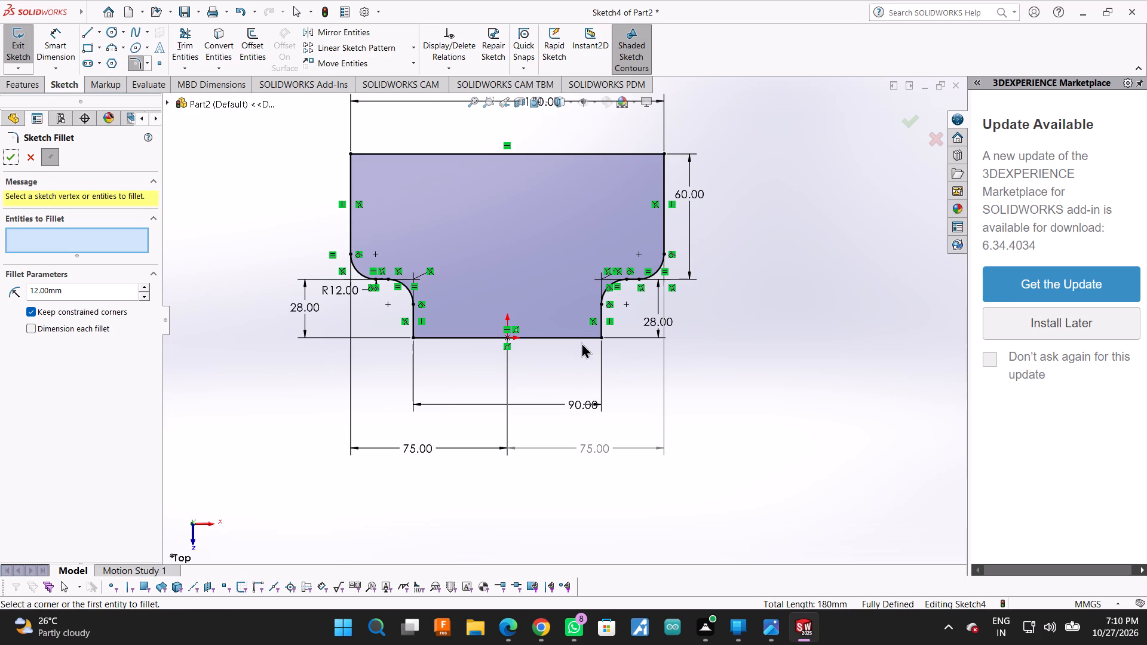
pyautogui.moveTo(736, 350); pyautogui.dragTo(677, 348, button='middle')
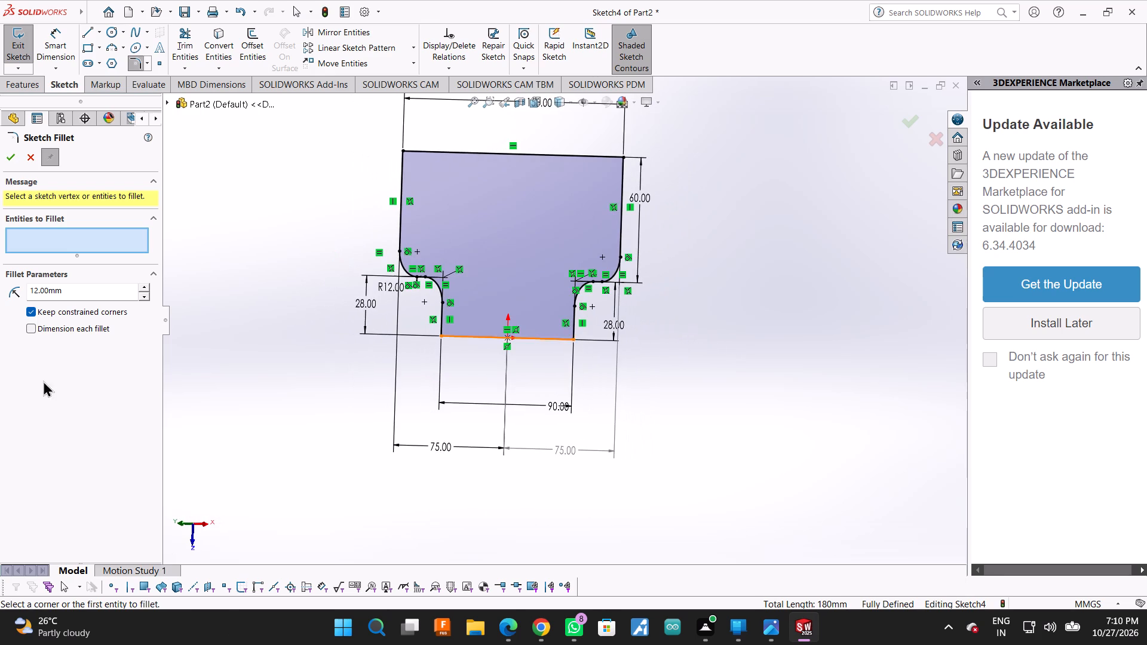
pyautogui.click(4, 159)
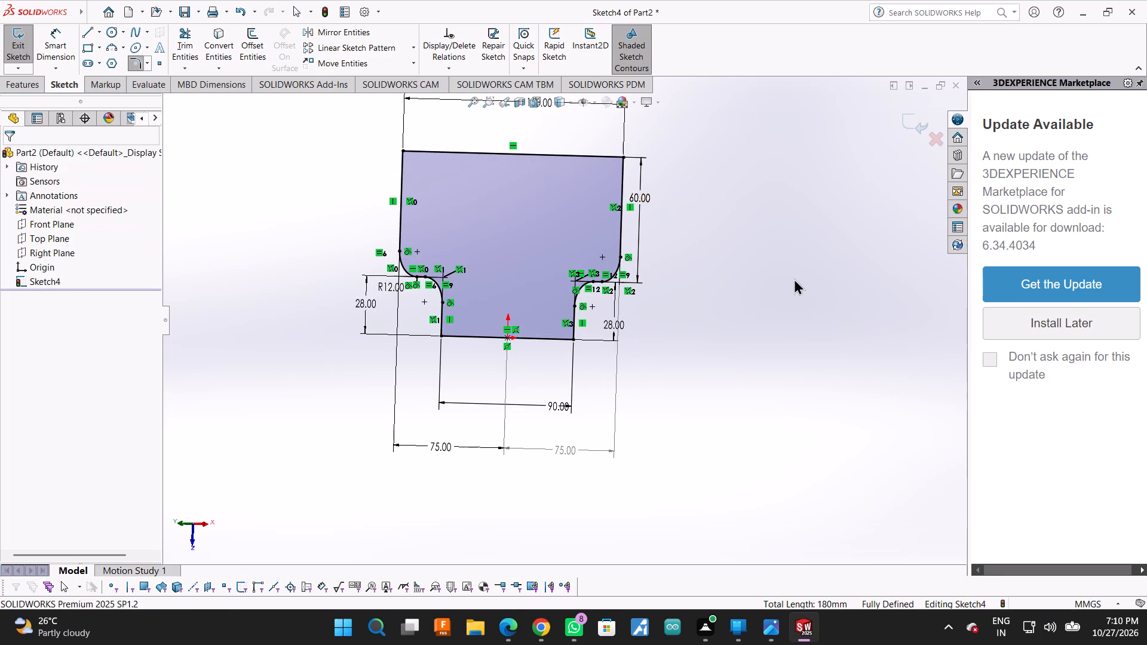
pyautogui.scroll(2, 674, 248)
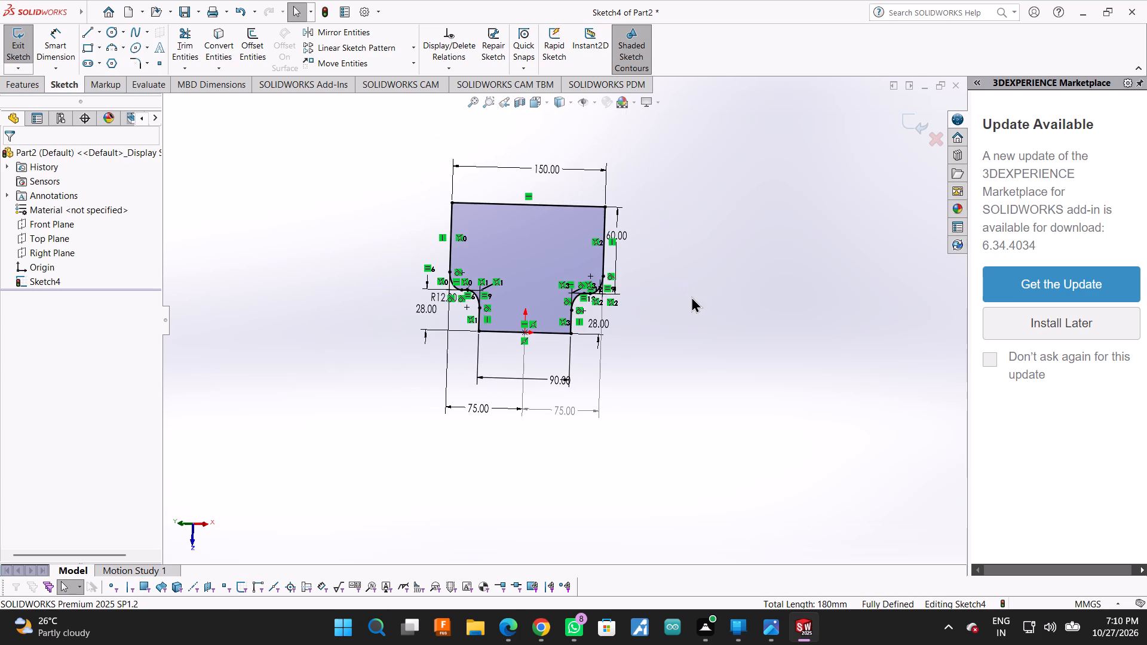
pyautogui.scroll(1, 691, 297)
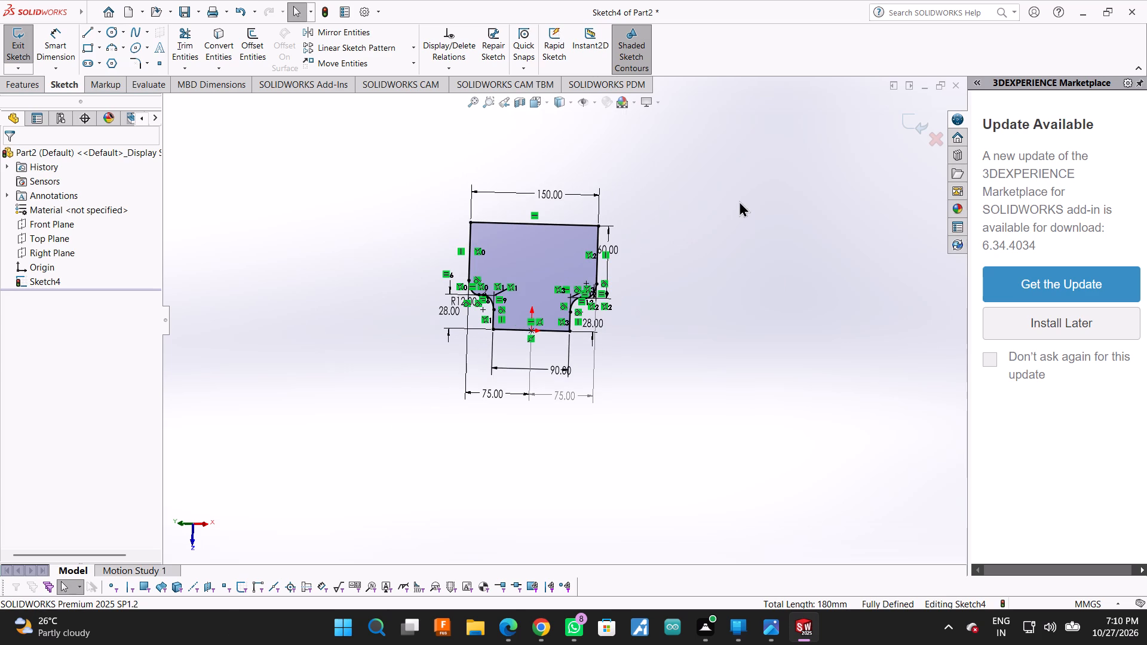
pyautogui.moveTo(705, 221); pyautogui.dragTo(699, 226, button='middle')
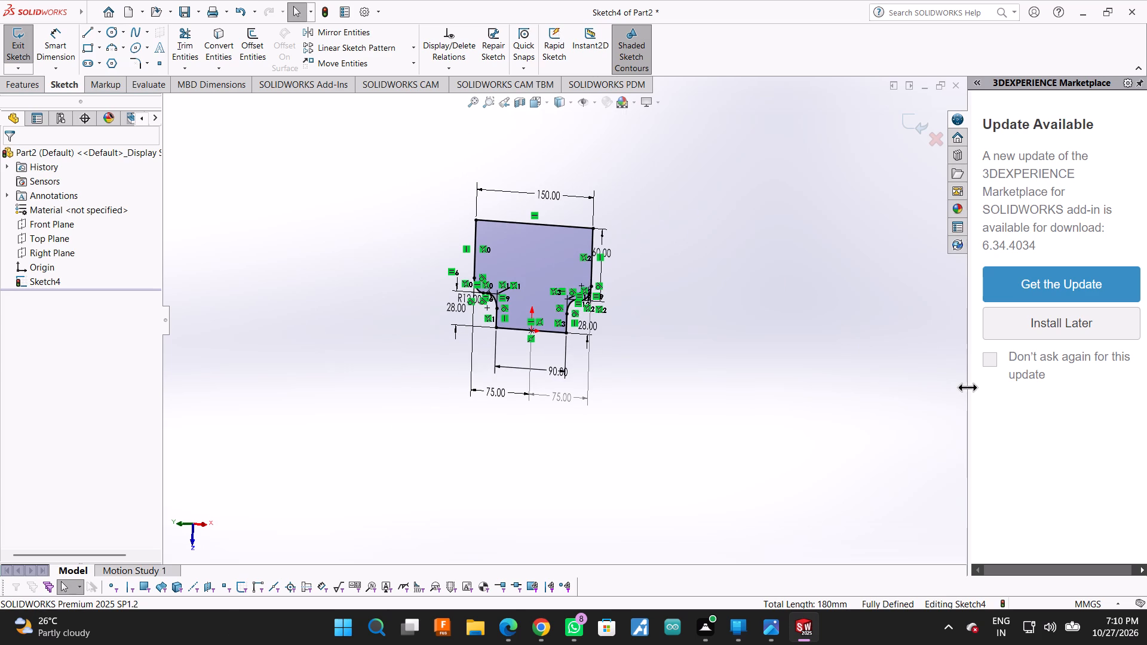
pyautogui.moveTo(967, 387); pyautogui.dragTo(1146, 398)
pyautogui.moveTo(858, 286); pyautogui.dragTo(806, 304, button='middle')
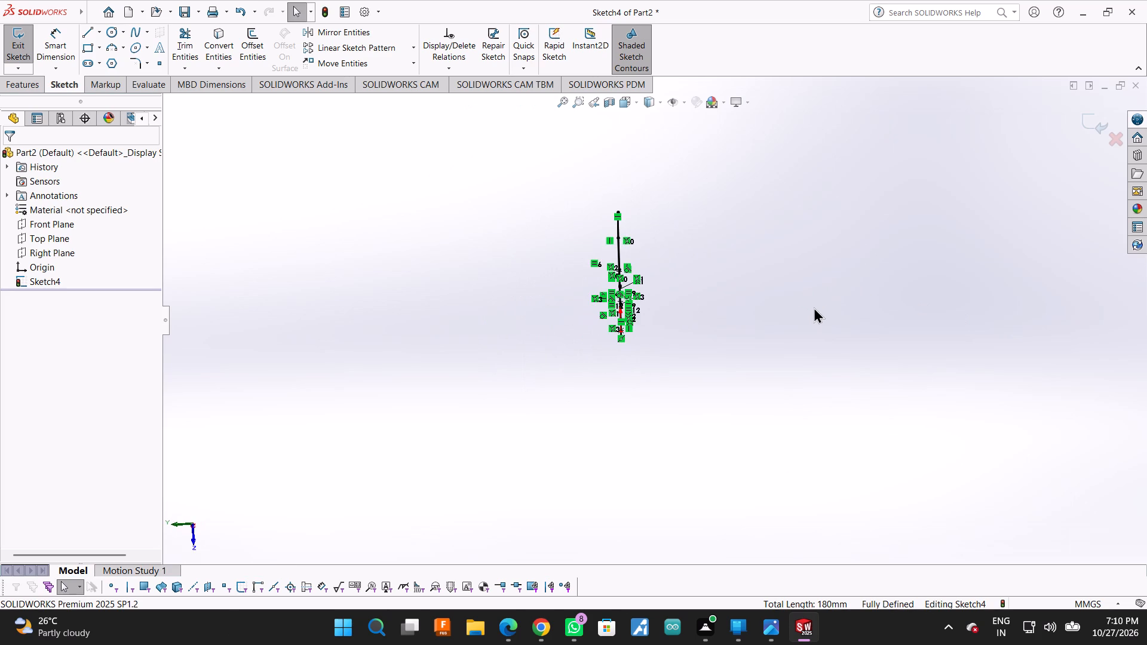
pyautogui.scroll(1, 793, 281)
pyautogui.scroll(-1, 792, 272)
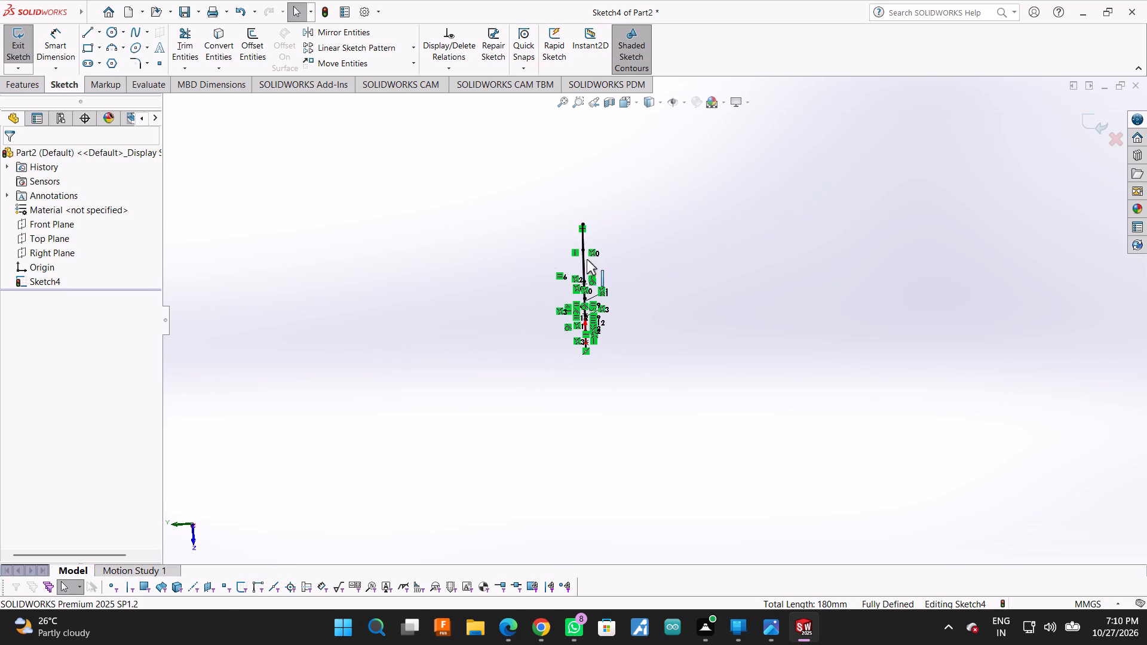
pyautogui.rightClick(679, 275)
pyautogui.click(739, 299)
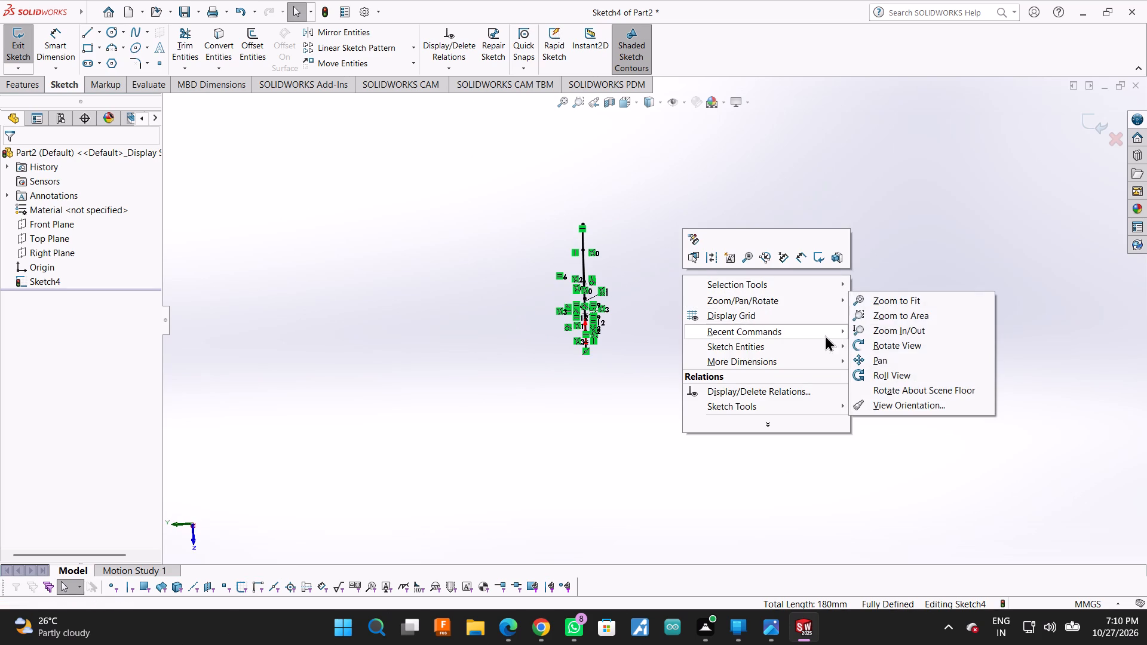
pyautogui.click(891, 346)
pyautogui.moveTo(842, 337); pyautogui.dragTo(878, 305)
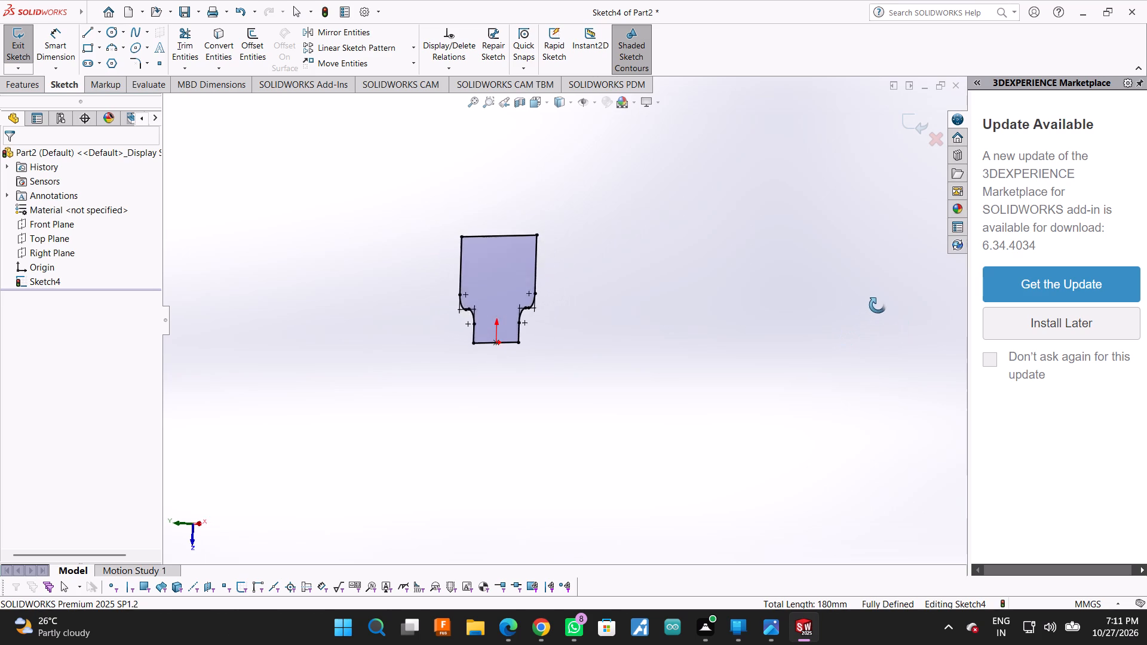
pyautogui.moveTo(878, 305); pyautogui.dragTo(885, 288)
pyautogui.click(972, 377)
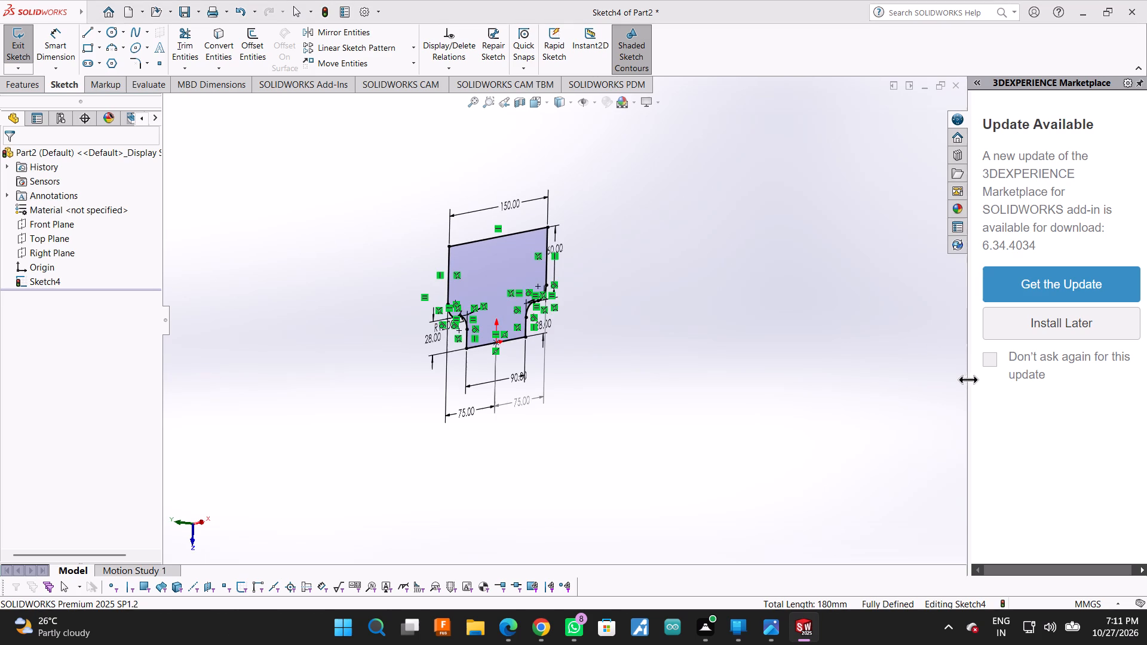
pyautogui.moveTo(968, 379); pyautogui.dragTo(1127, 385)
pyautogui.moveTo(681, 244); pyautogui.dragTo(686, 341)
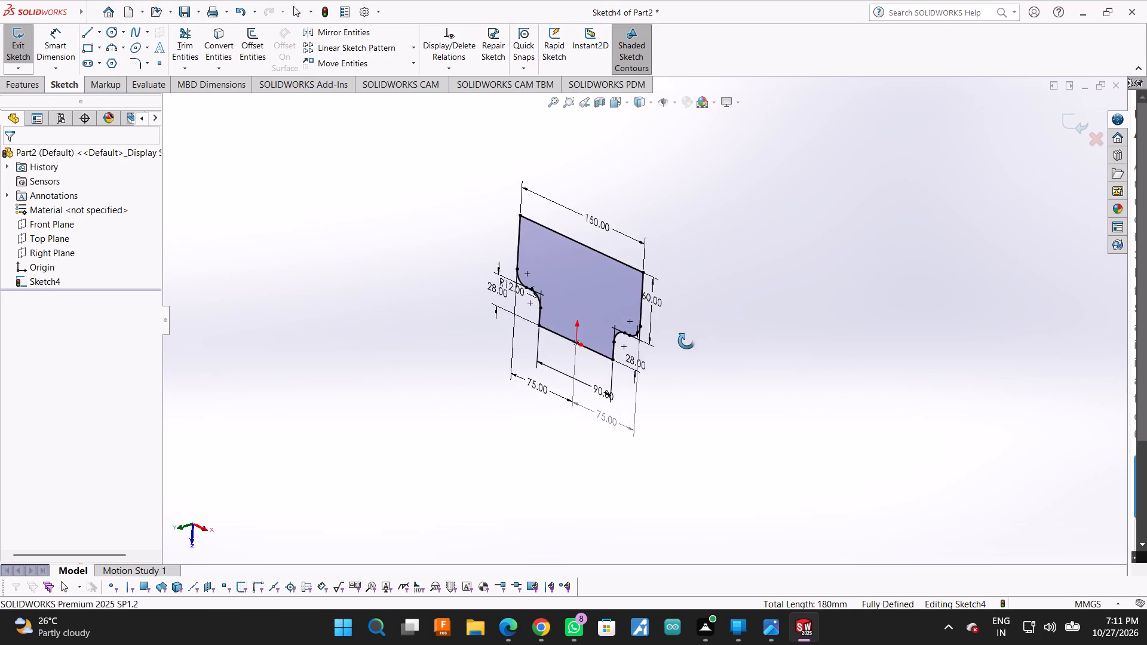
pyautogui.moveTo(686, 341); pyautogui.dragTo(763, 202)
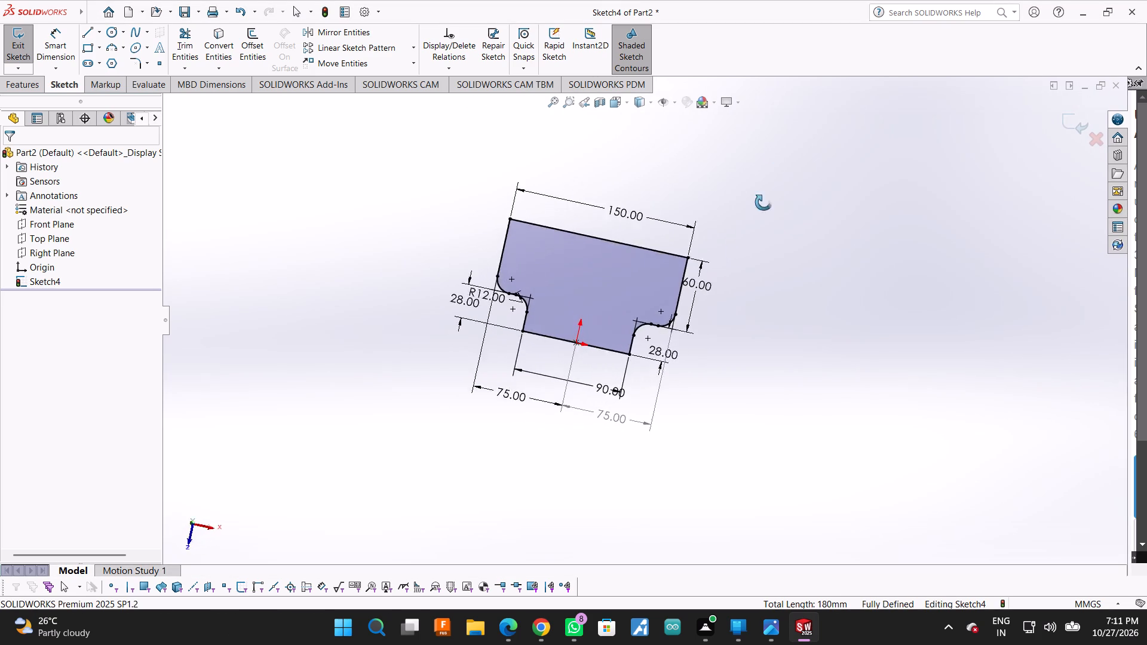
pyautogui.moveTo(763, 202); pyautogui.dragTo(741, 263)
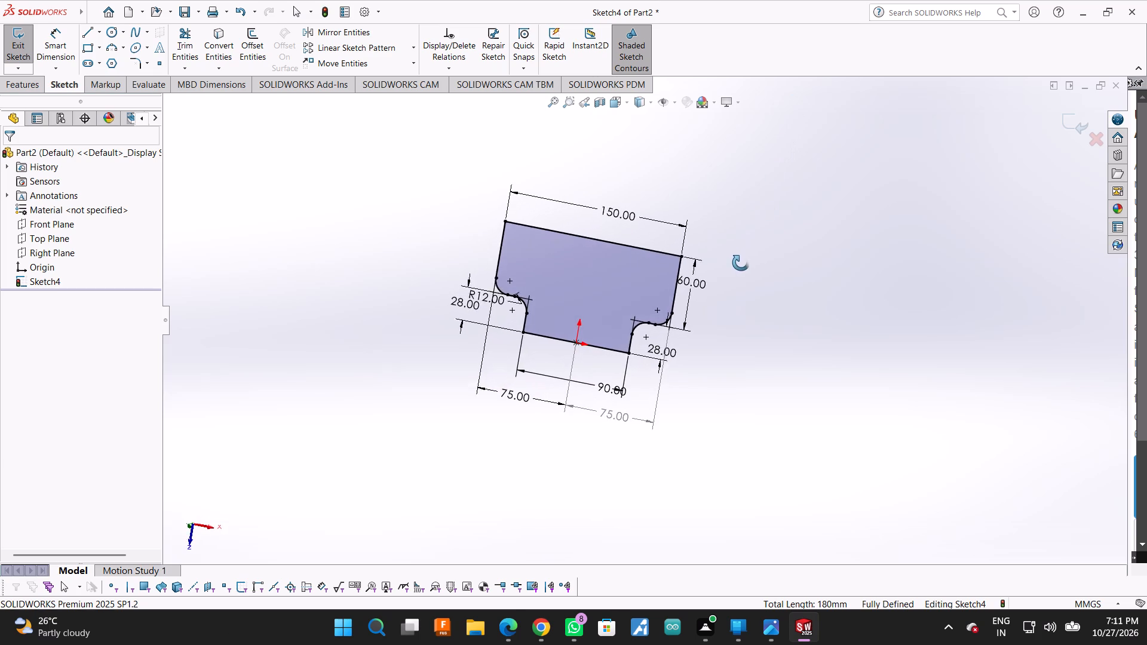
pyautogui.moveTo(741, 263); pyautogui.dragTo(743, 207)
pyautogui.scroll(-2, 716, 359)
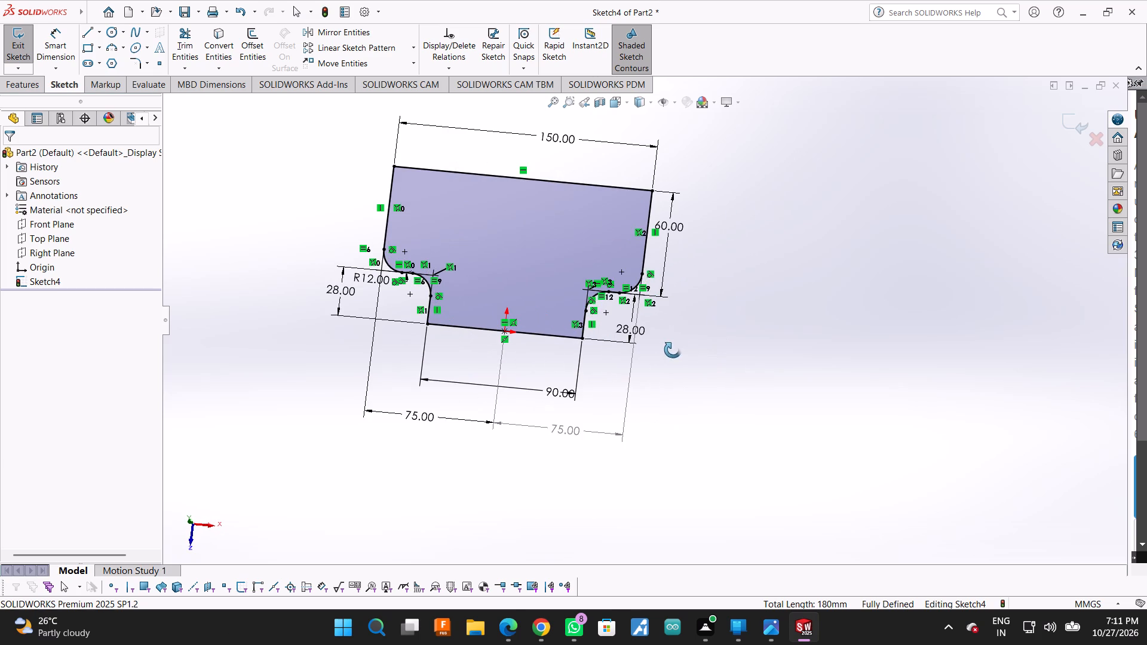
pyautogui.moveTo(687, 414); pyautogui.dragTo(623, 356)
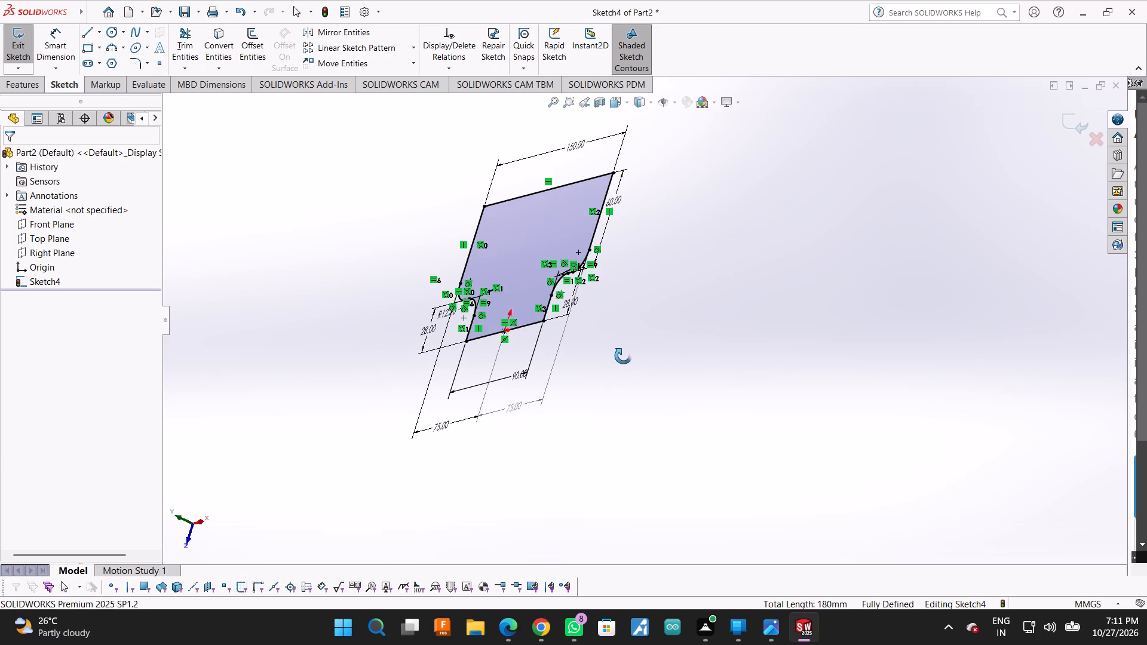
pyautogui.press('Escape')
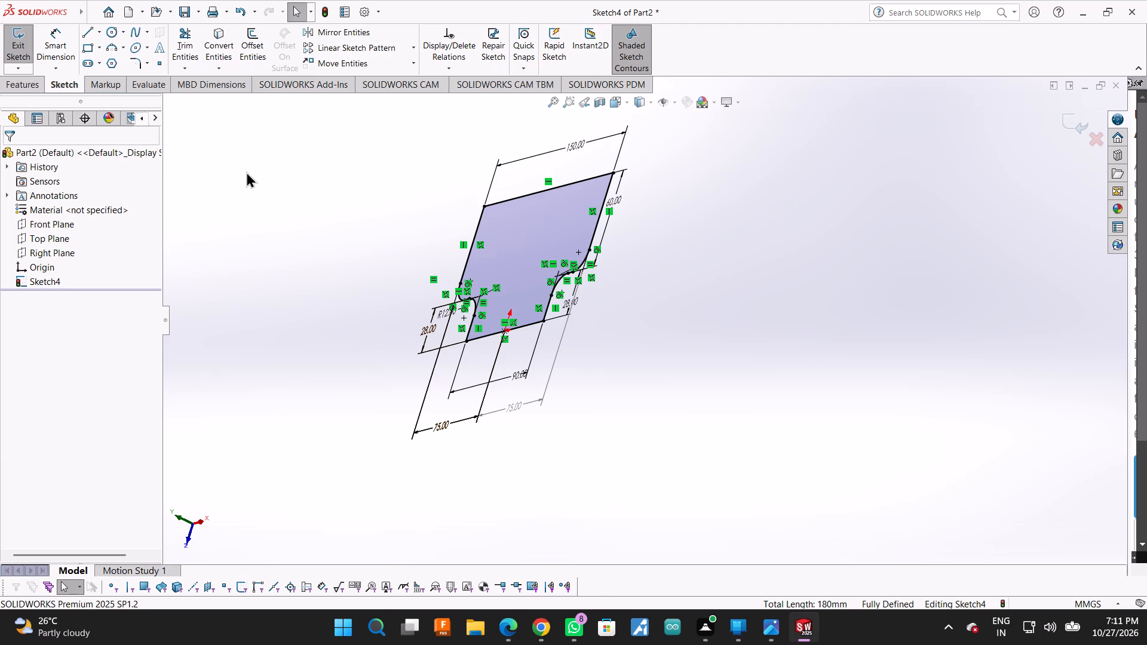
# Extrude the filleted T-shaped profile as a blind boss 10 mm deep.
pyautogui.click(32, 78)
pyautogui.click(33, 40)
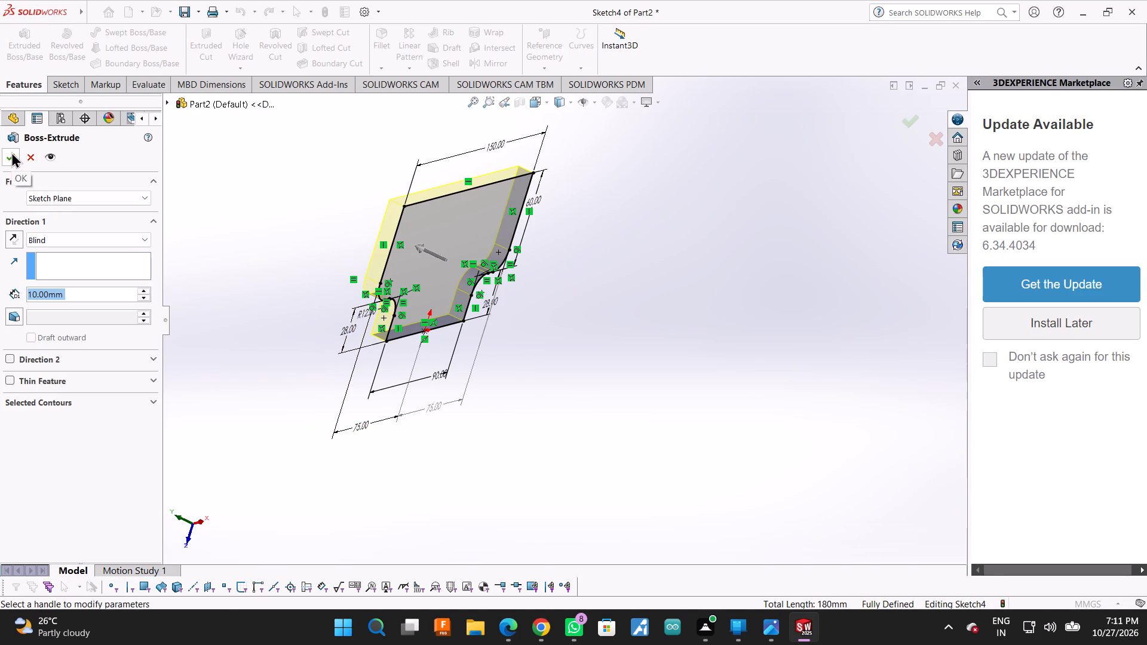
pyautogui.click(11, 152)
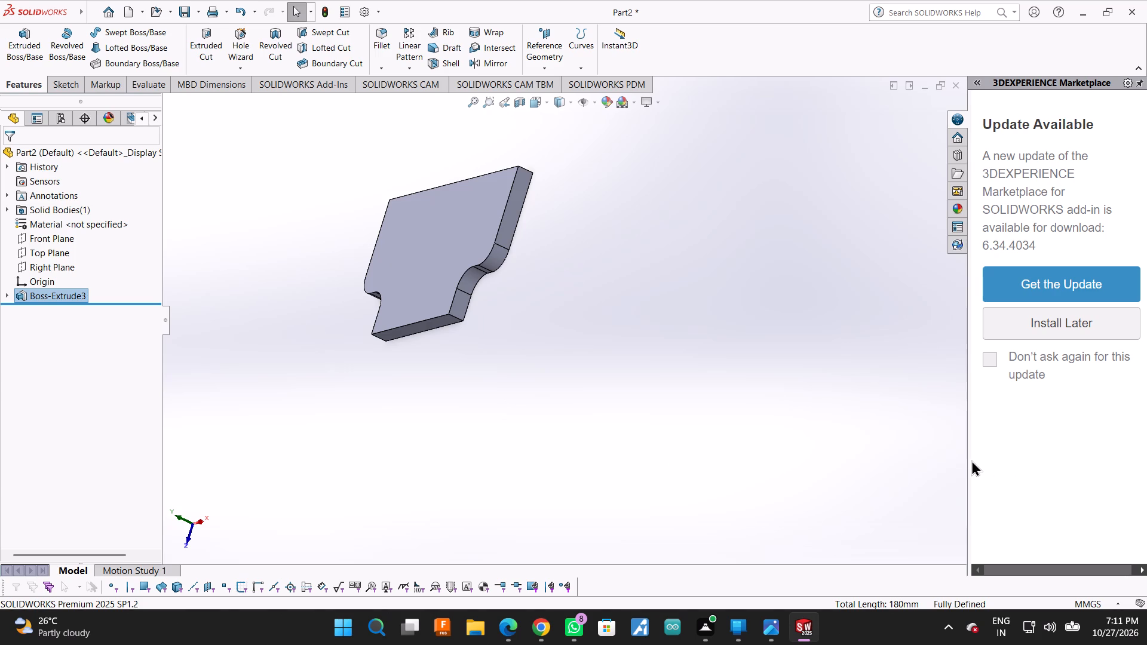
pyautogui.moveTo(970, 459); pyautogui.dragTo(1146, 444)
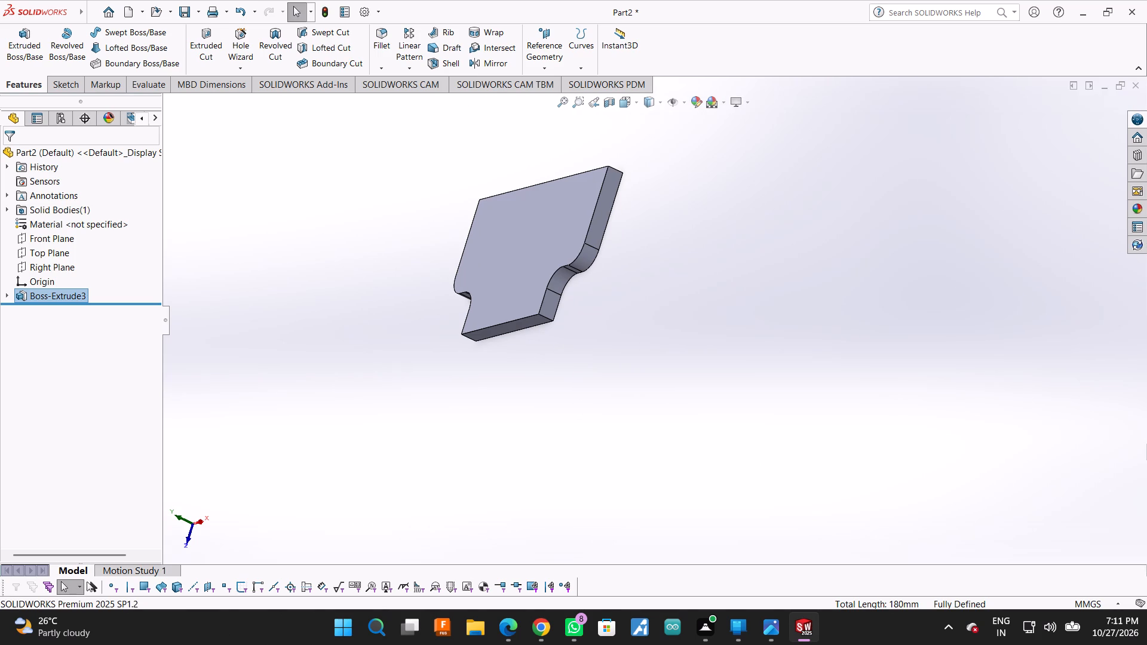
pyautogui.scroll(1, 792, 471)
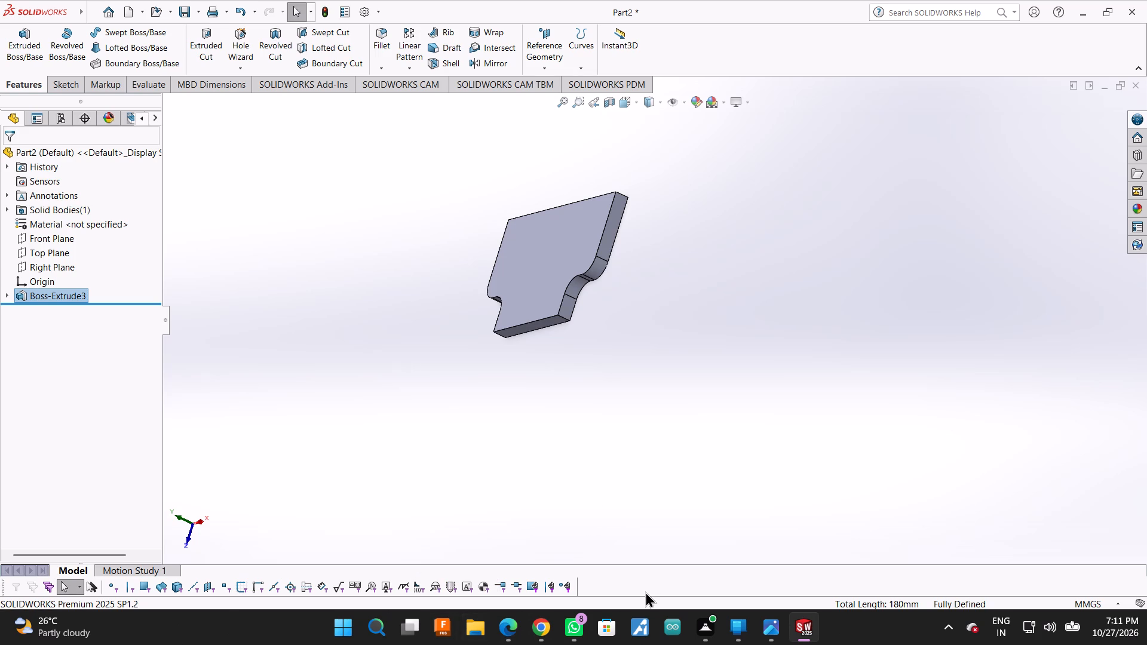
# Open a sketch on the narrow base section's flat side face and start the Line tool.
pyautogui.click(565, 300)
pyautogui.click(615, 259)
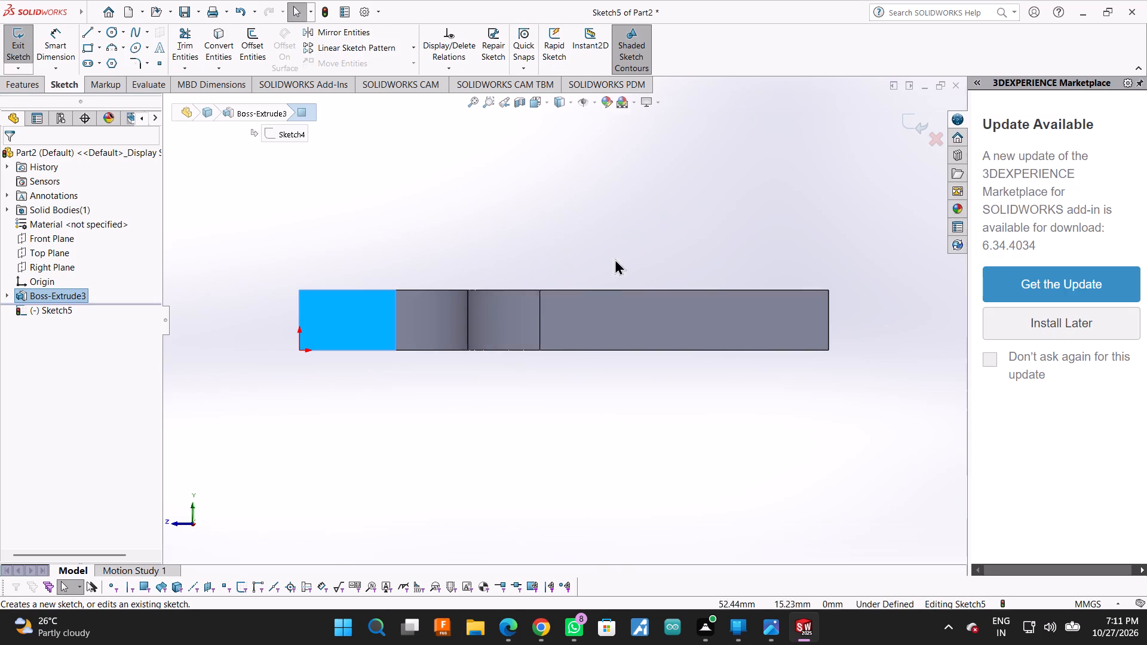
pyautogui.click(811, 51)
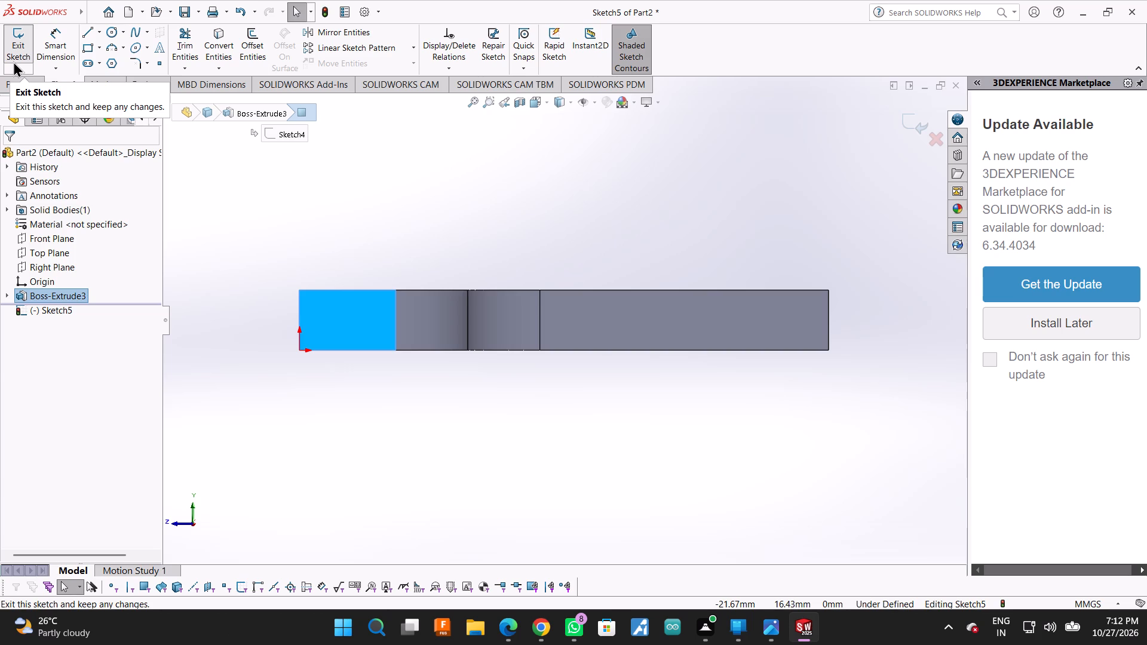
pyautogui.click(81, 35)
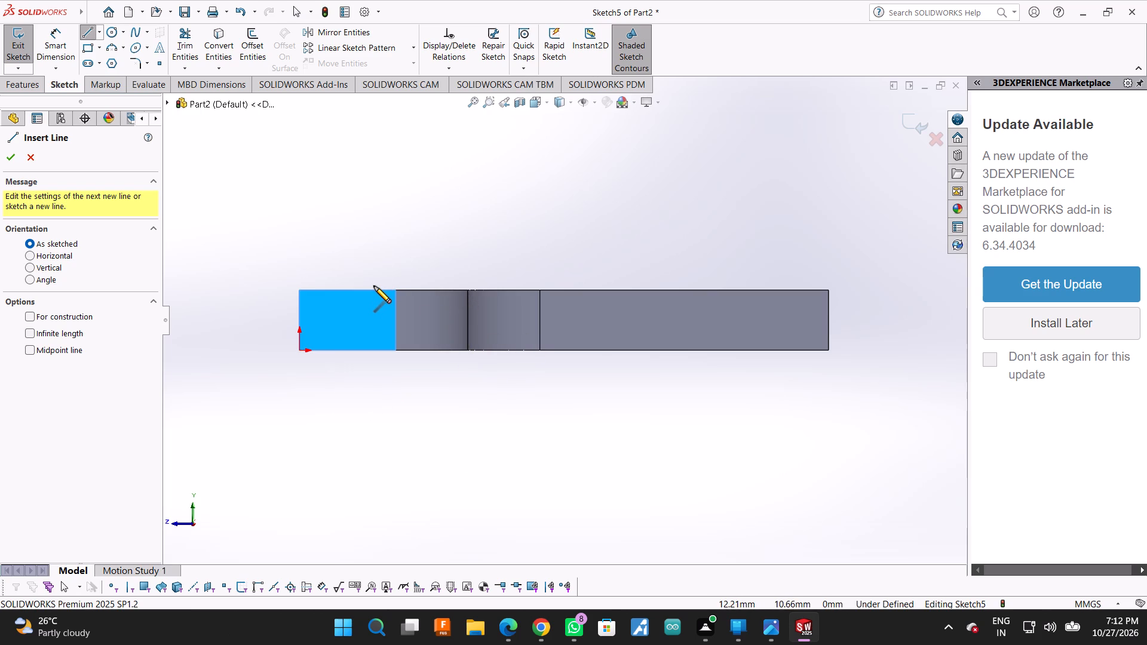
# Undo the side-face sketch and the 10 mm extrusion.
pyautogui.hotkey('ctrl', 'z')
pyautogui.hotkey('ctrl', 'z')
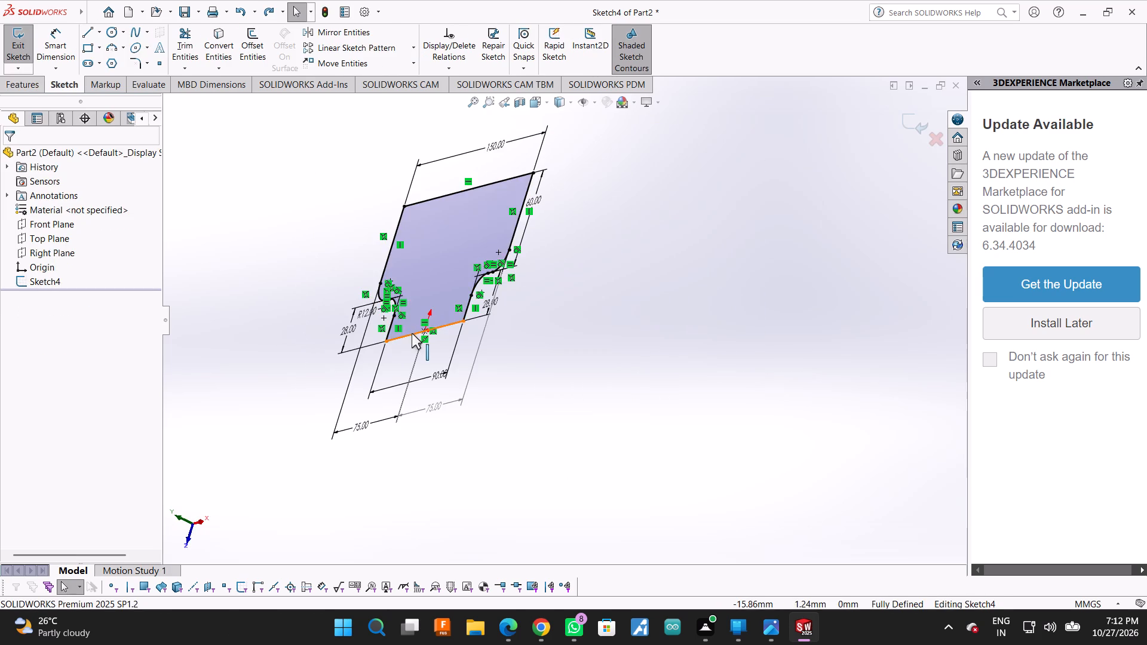
# Undo the 12 mm sketch fillets so the T-shaped profile has sharp corners.
pyautogui.hotkey('ctrl', 'z')
pyautogui.hotkey('ctrl', 'z')
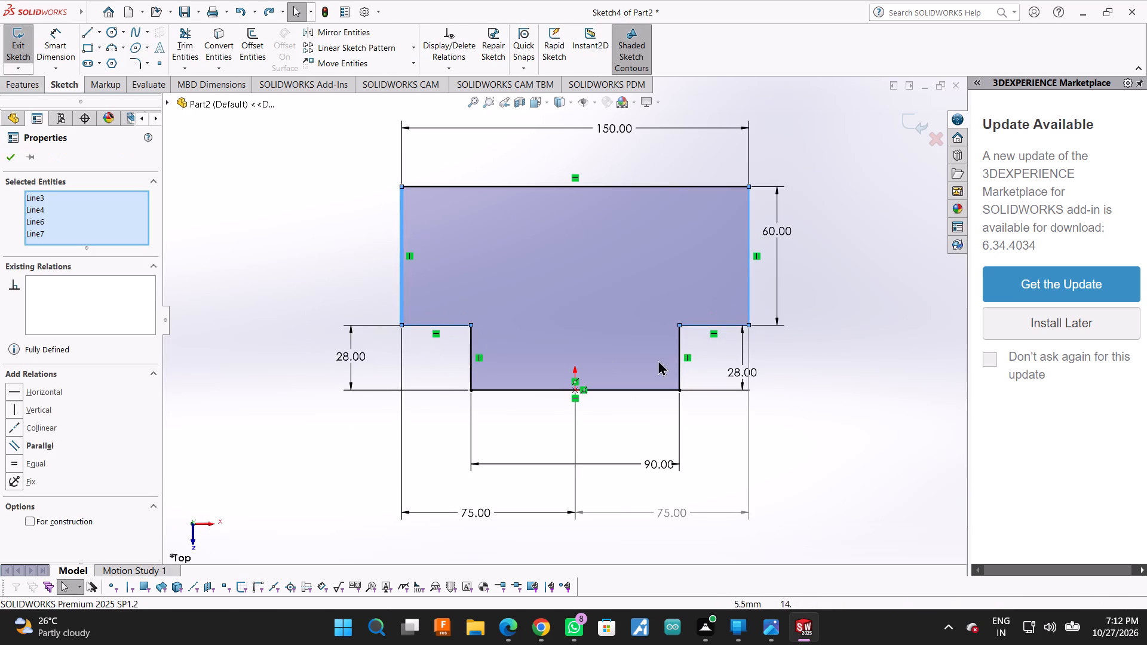
pyautogui.click(19, 153)
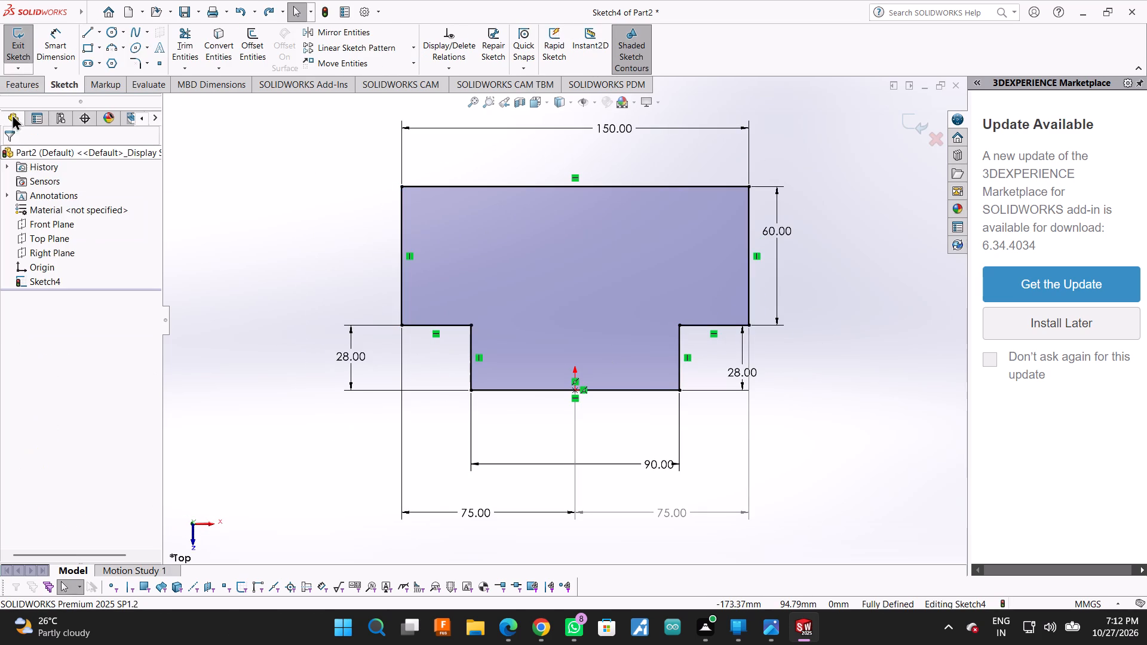
# Extrude the sharp-cornered T-shaped profile as a blind boss 10 mm deep.
pyautogui.click(11, 85)
pyautogui.click(27, 53)
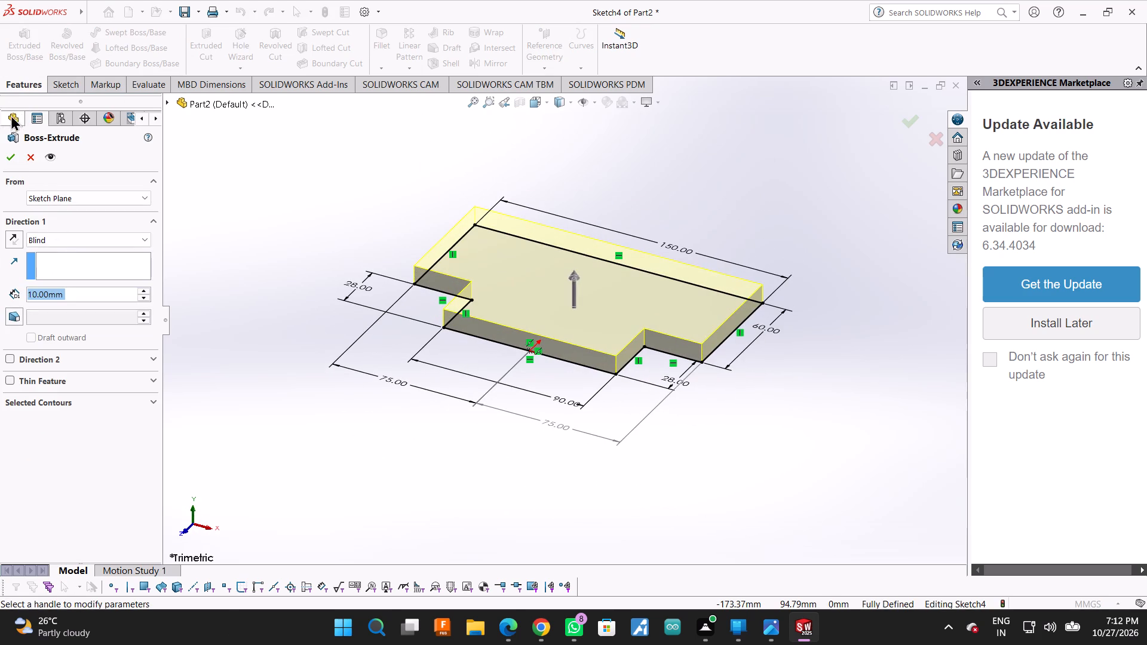
pyautogui.click(10, 155)
# Sketch a vertical centerline about 50 mm long on the base section's side face, running down from the midpoint of its top edge.
pyautogui.scroll(-3, 724, 388)
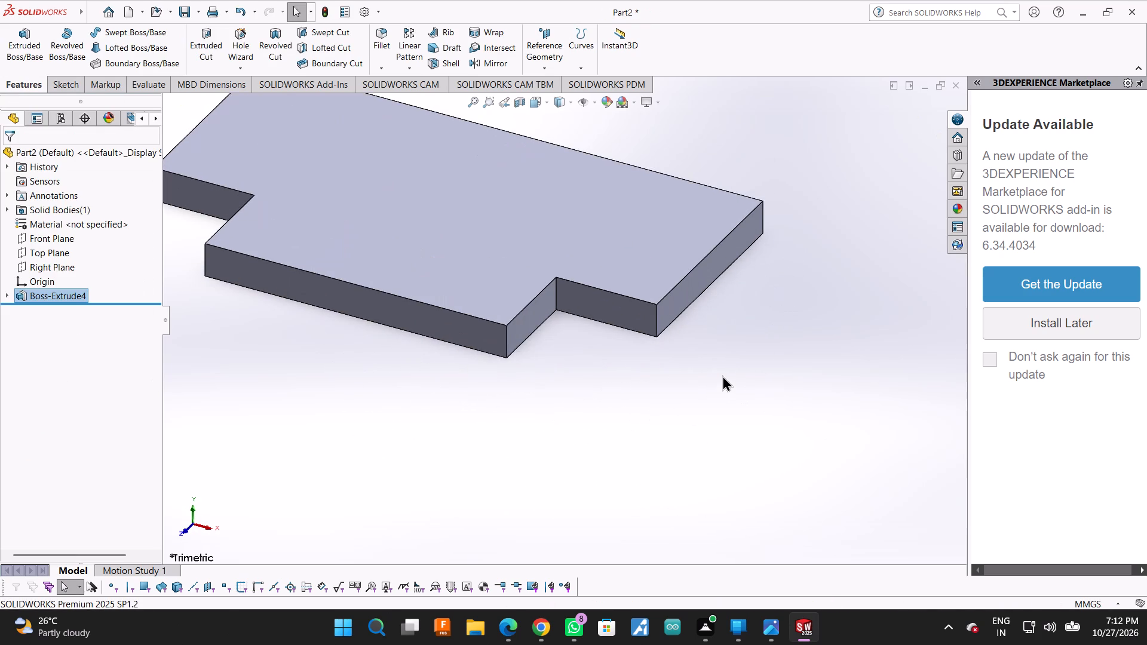
pyautogui.moveTo(704, 363); pyautogui.dragTo(657, 342, button='middle')
pyautogui.click(415, 279)
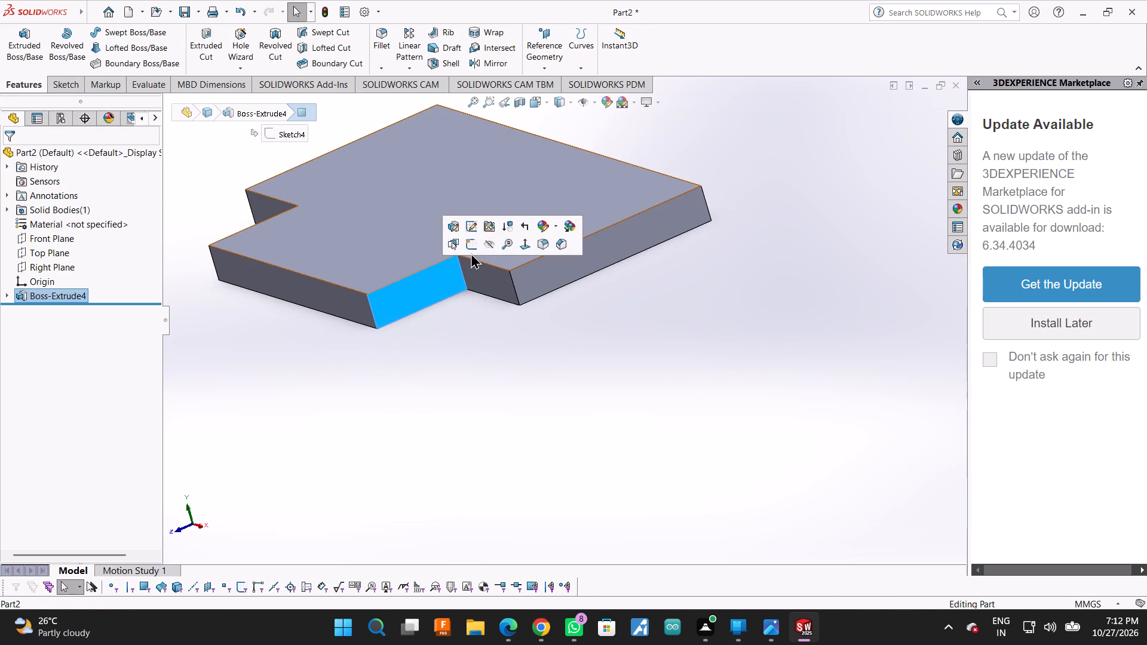
pyautogui.click(471, 252)
pyautogui.click(367, 165)
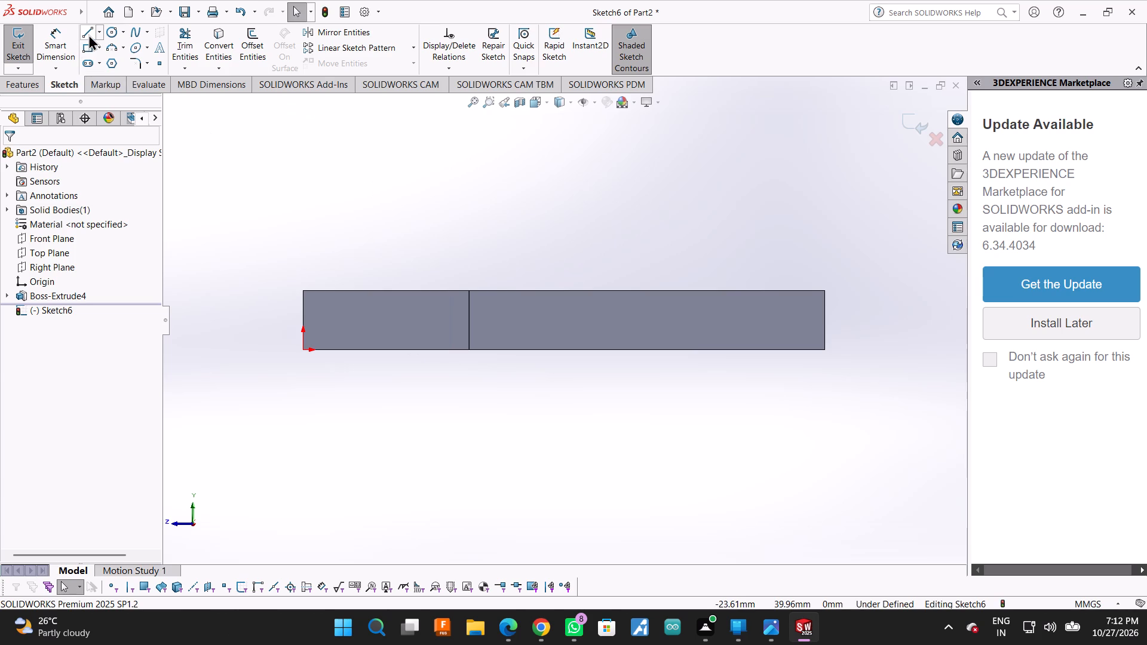
pyautogui.click(88, 34)
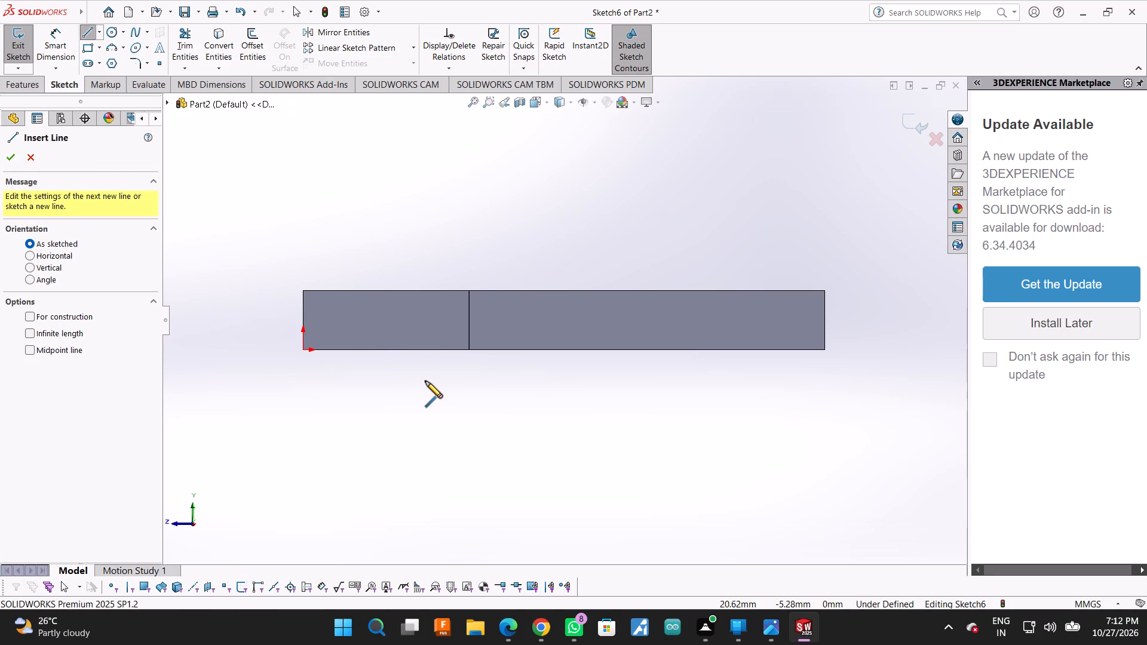
pyautogui.click(105, 29)
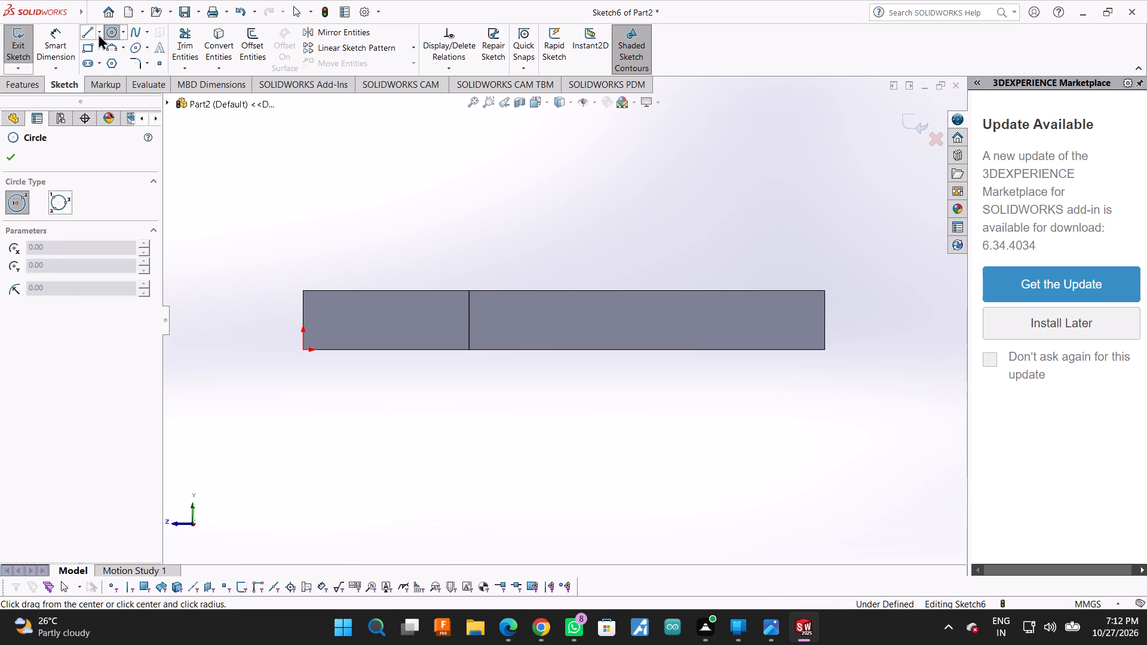
pyautogui.click(98, 33)
pyautogui.click(104, 59)
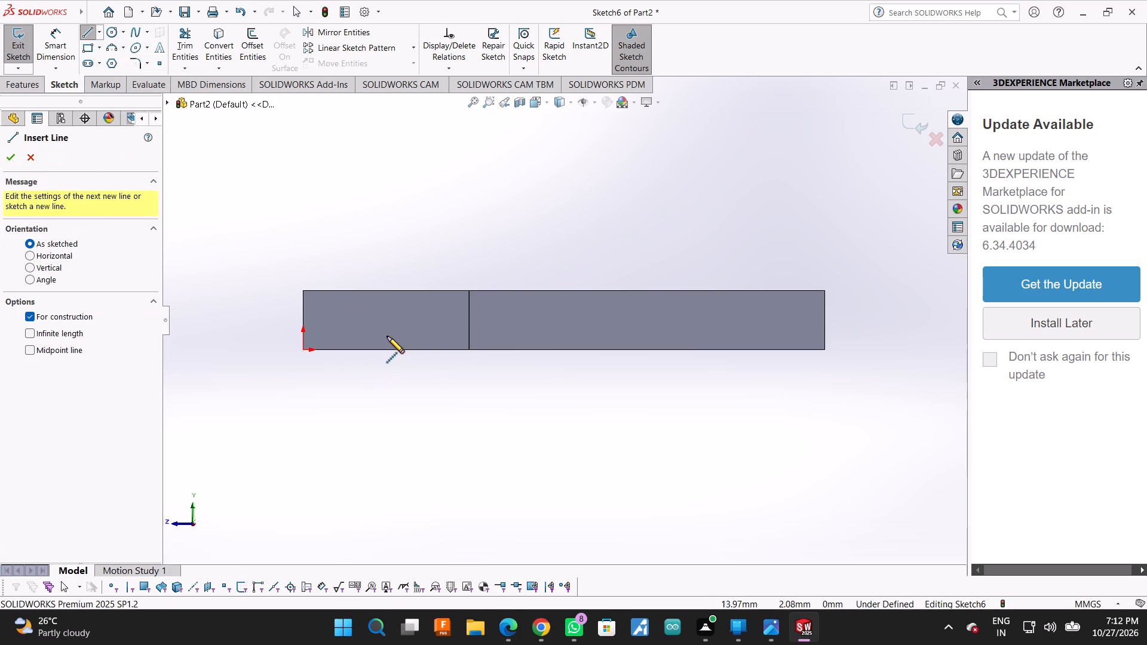
pyautogui.click(385, 291)
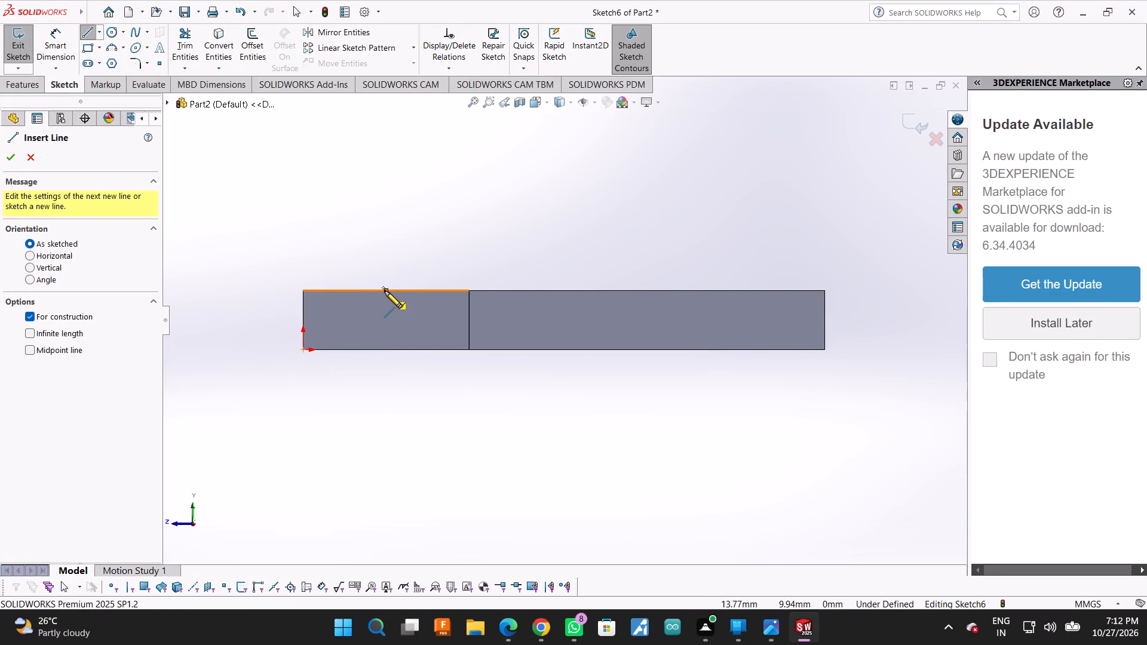
pyautogui.scroll(2, 392, 506)
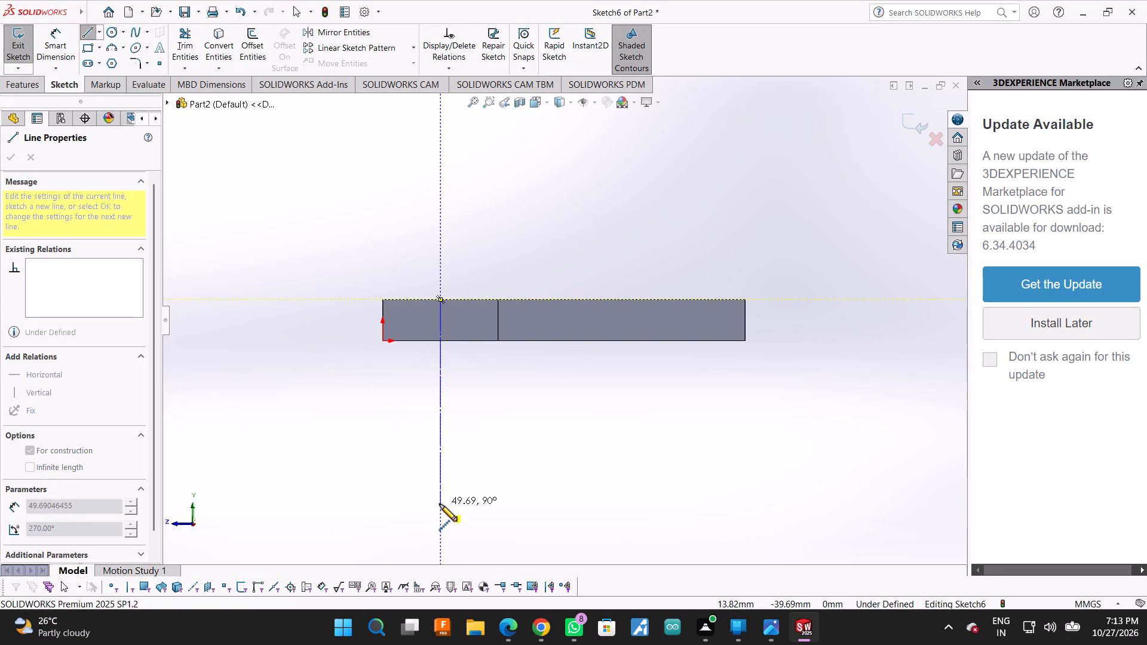
pyautogui.click(440, 504)
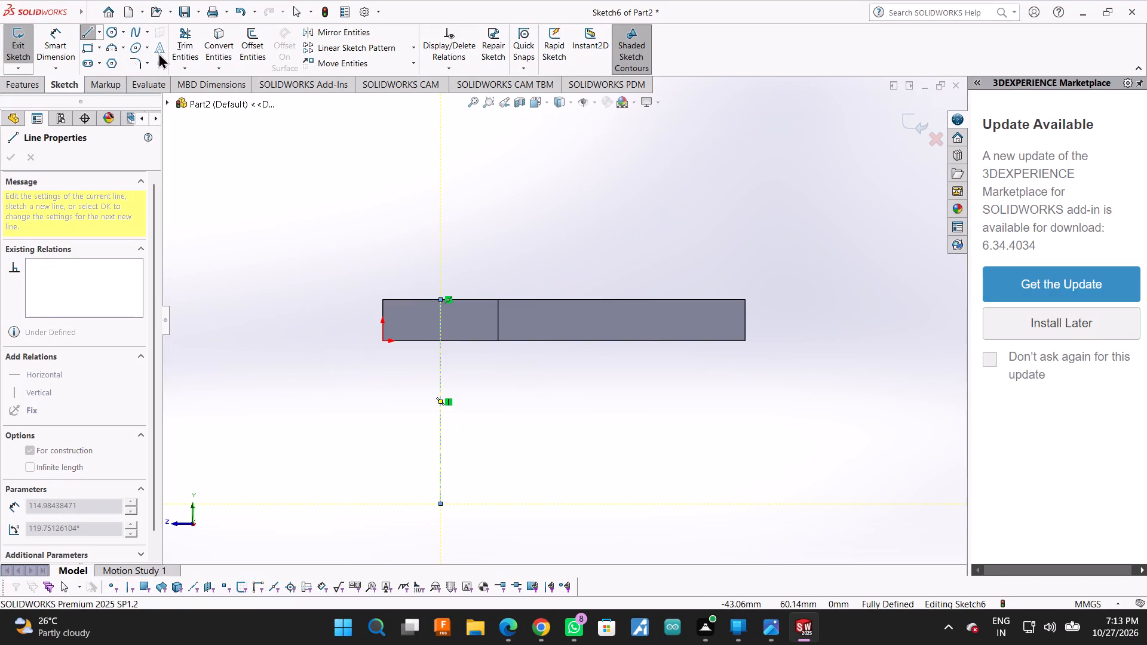
# Dimension the vertical centerline's length and set it to 60 mm.
pyautogui.click(66, 27)
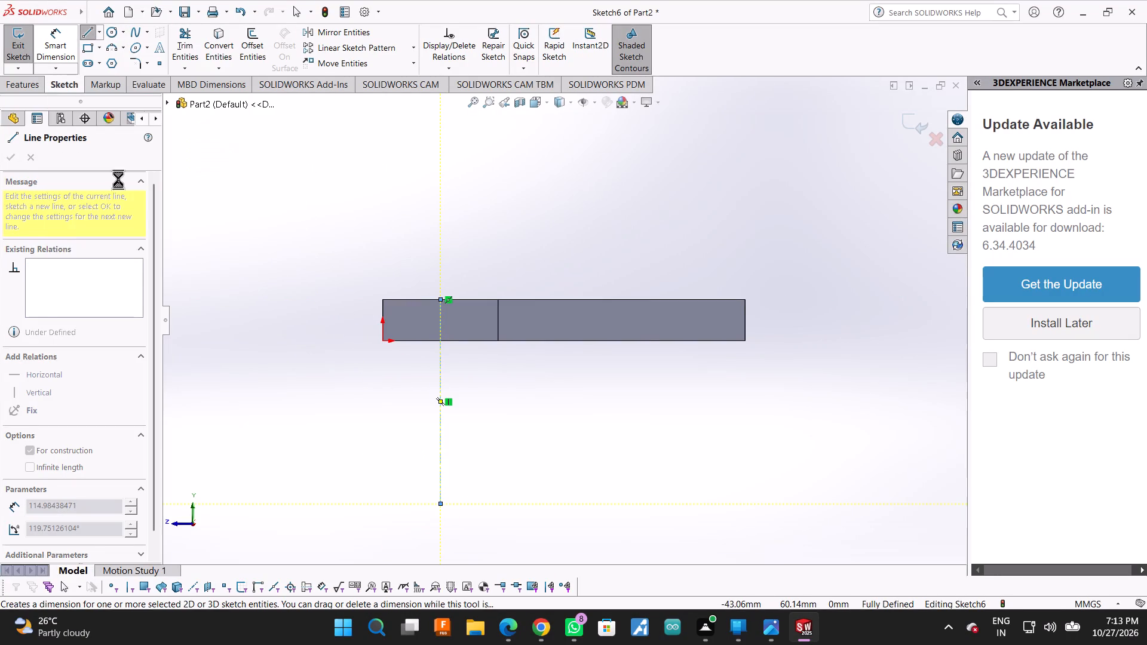
pyautogui.click(441, 459)
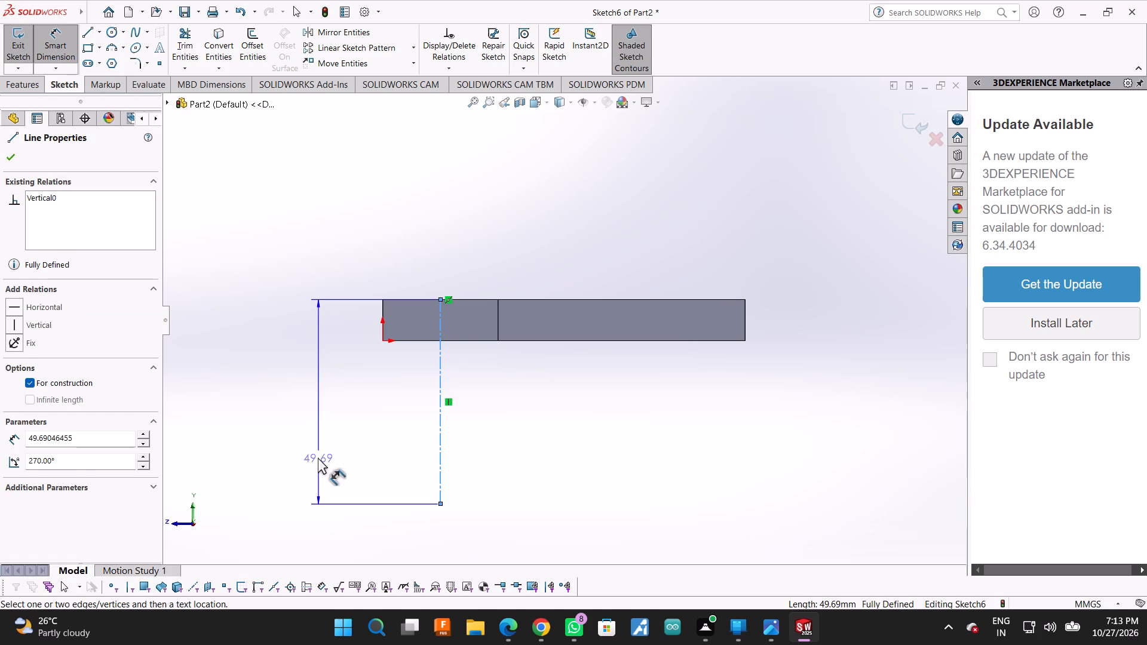
pyautogui.click(318, 457)
pyautogui.write('60')
pyautogui.press('Return')
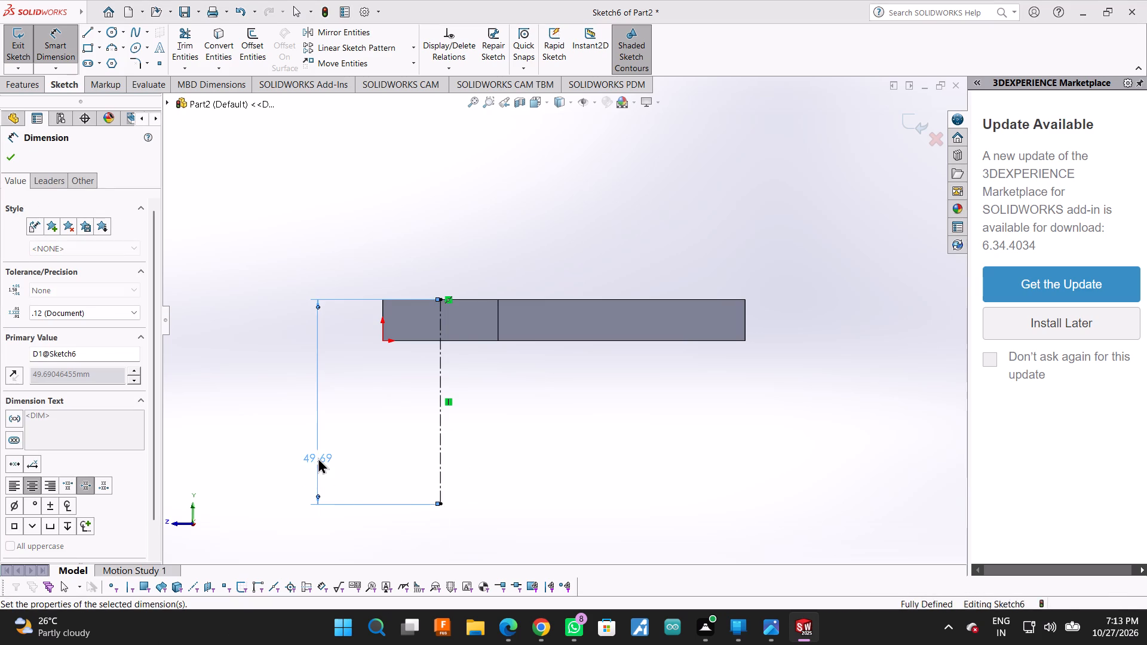
pyautogui.scroll(3, 318, 457)
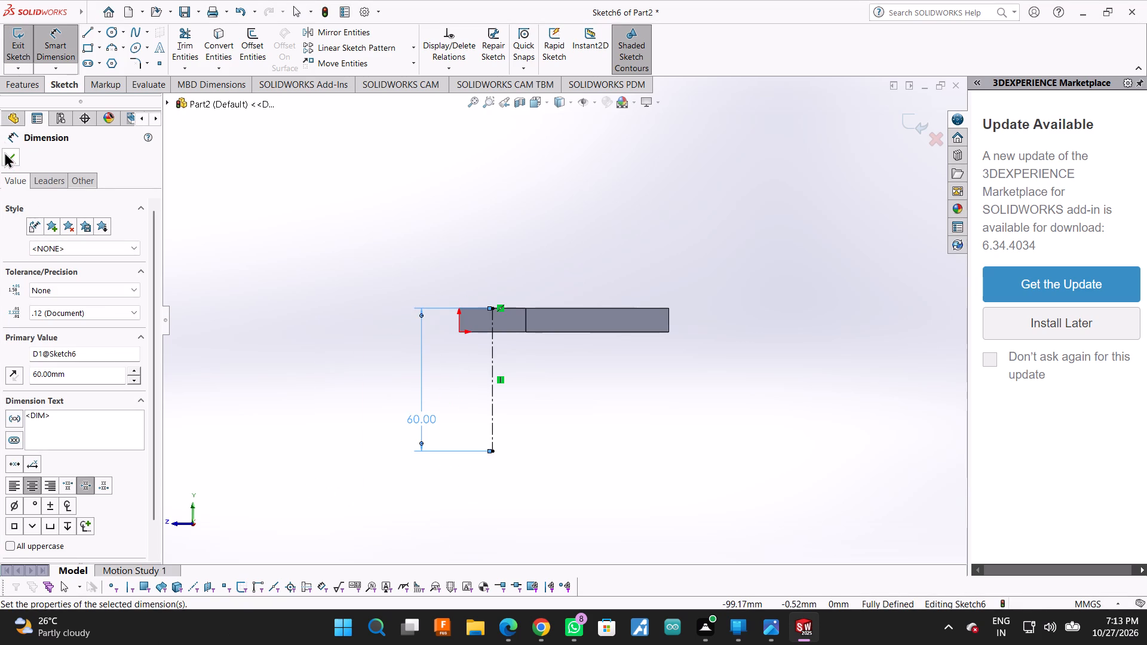
pyautogui.click(5, 153)
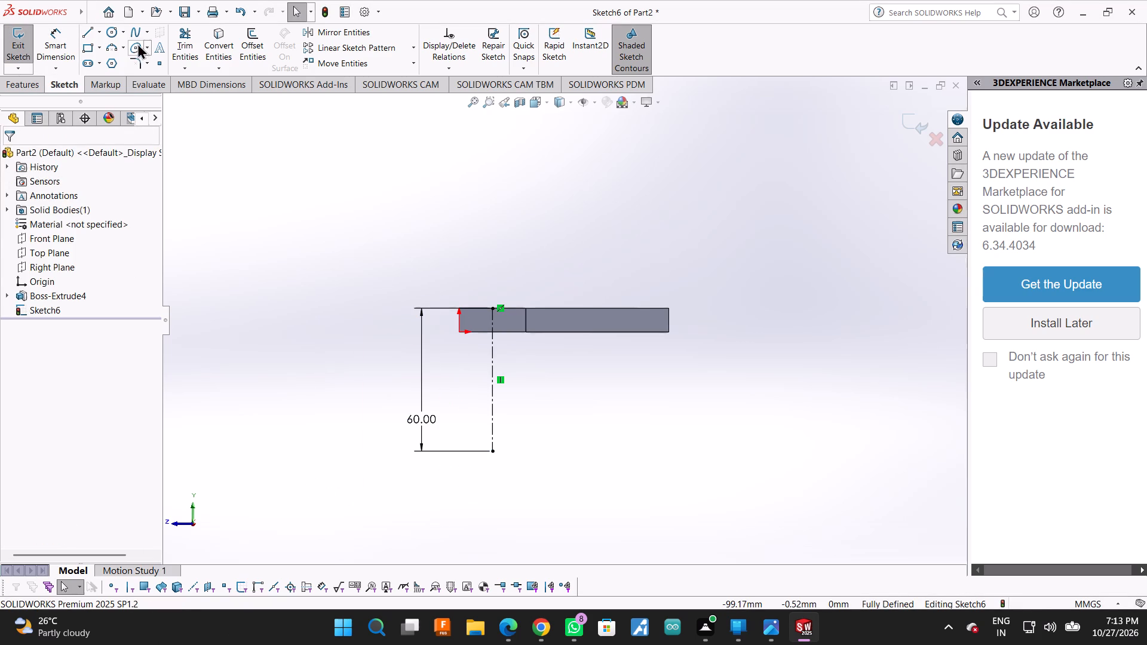
# Sketch two concentric circles of about 19.5 mm and 10.7 mm radius centred on the centerline's lower end.
pyautogui.click(111, 32)
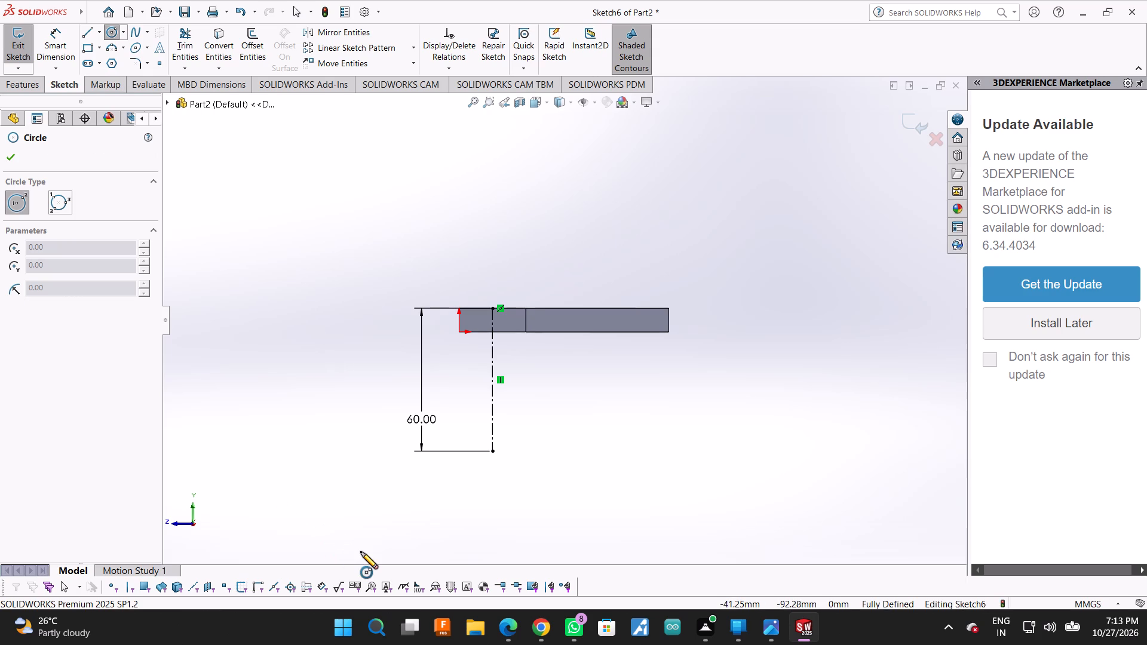
pyautogui.click(492, 452)
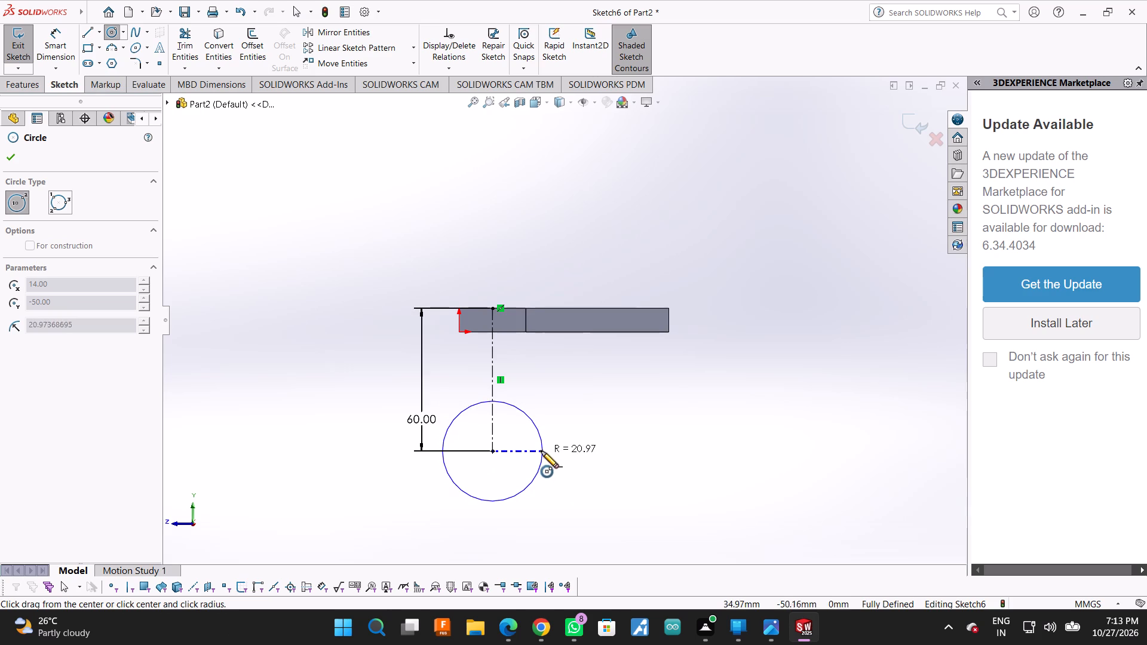
pyautogui.click(539, 450)
pyautogui.click(493, 453)
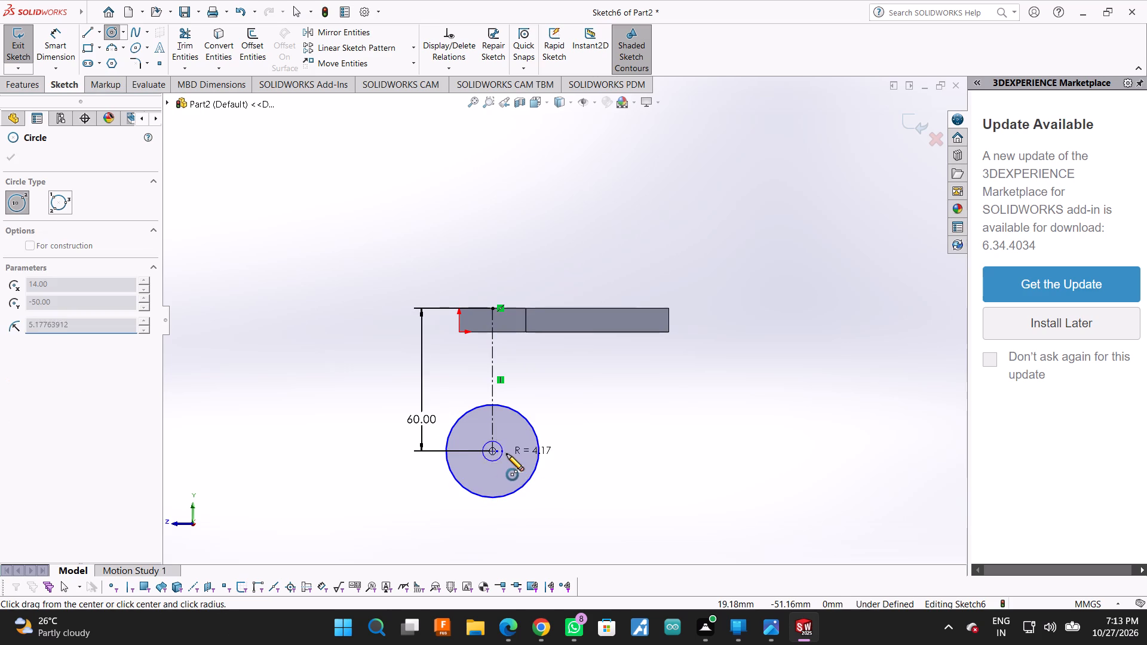
pyautogui.click(518, 454)
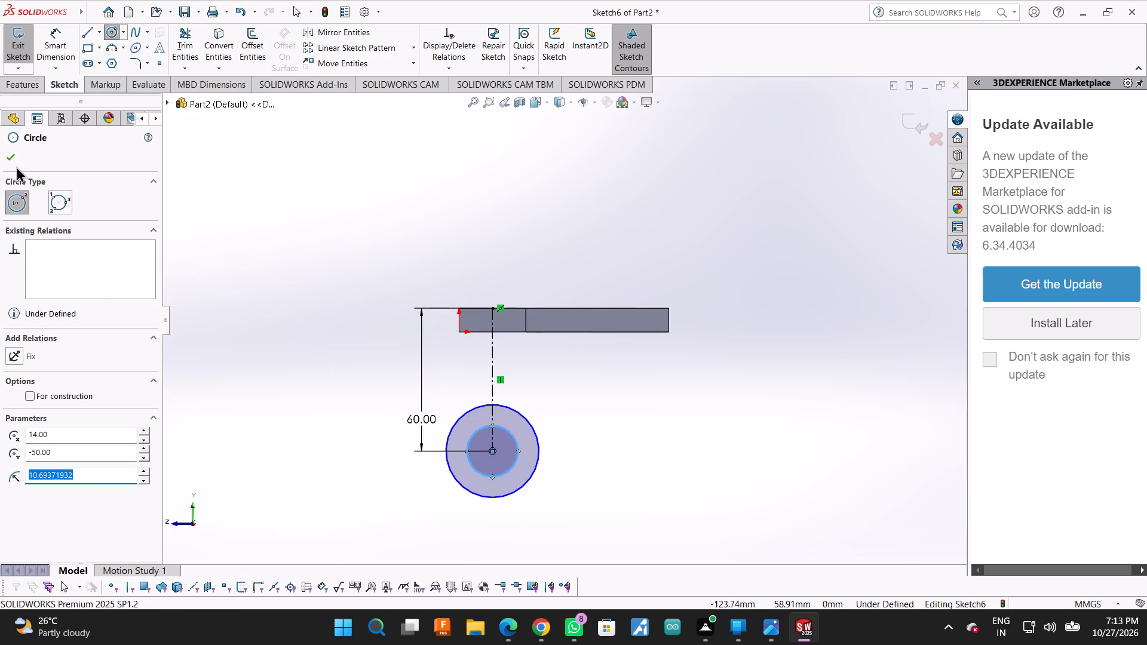
pyautogui.click(10, 161)
# Dimension the circle diameters, setting the outer circle to 38 mm and the inner circle to 20 mm.
pyautogui.click(54, 27)
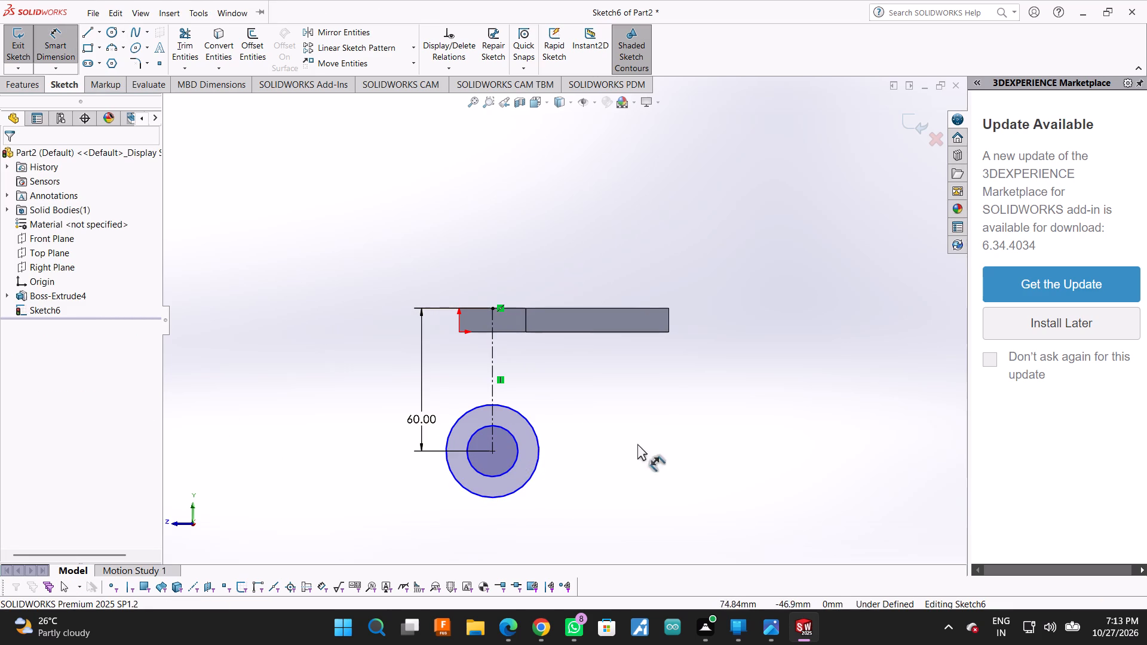
pyautogui.click(536, 433)
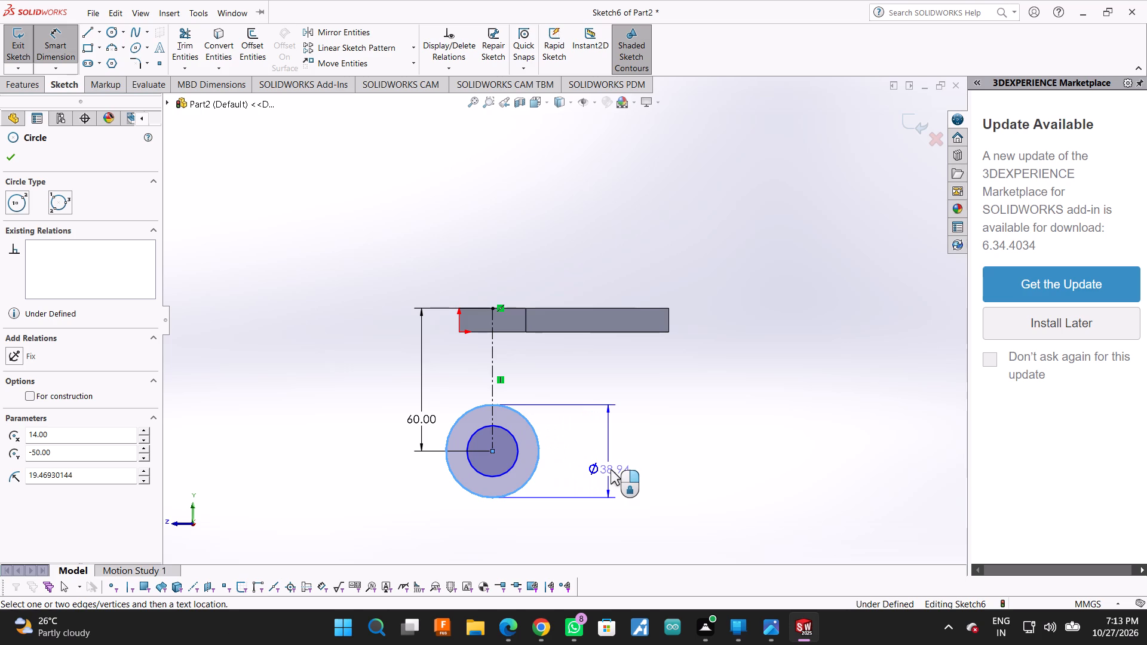
pyautogui.click(611, 469)
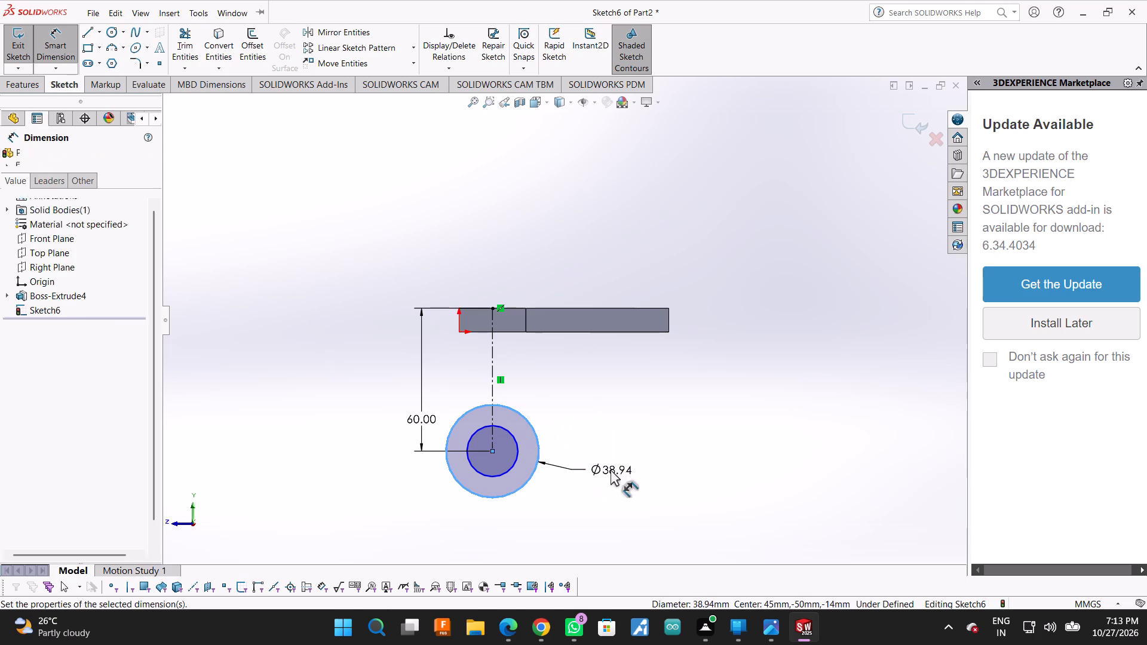
pyautogui.write('38')
pyautogui.press('Return')
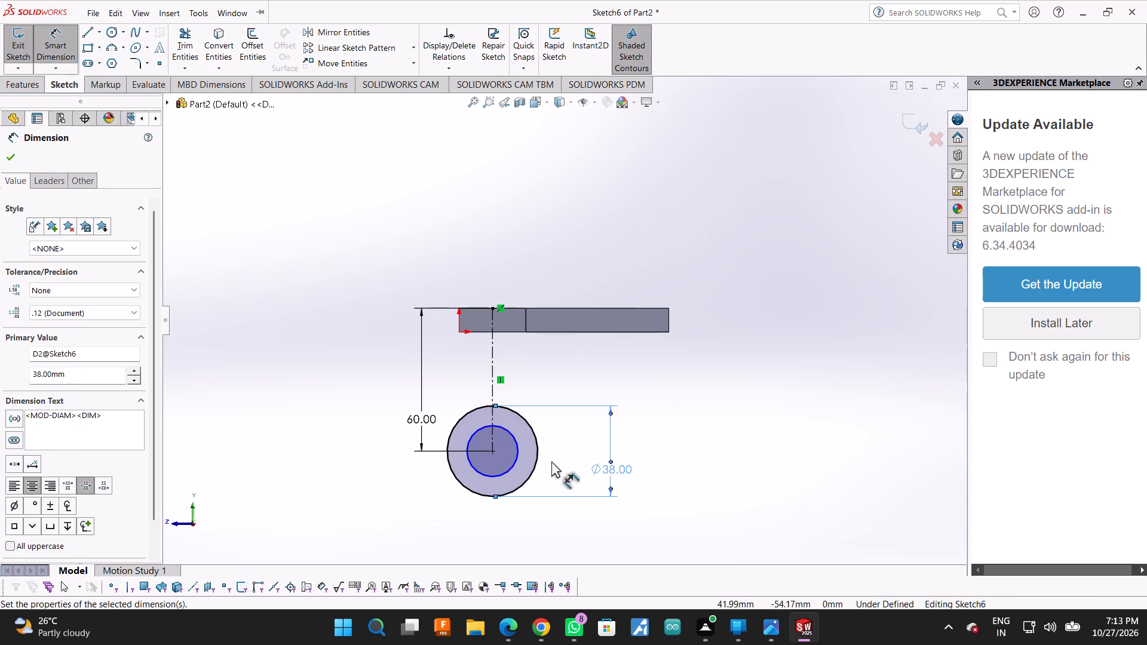
pyautogui.click(512, 462)
pyautogui.click(655, 438)
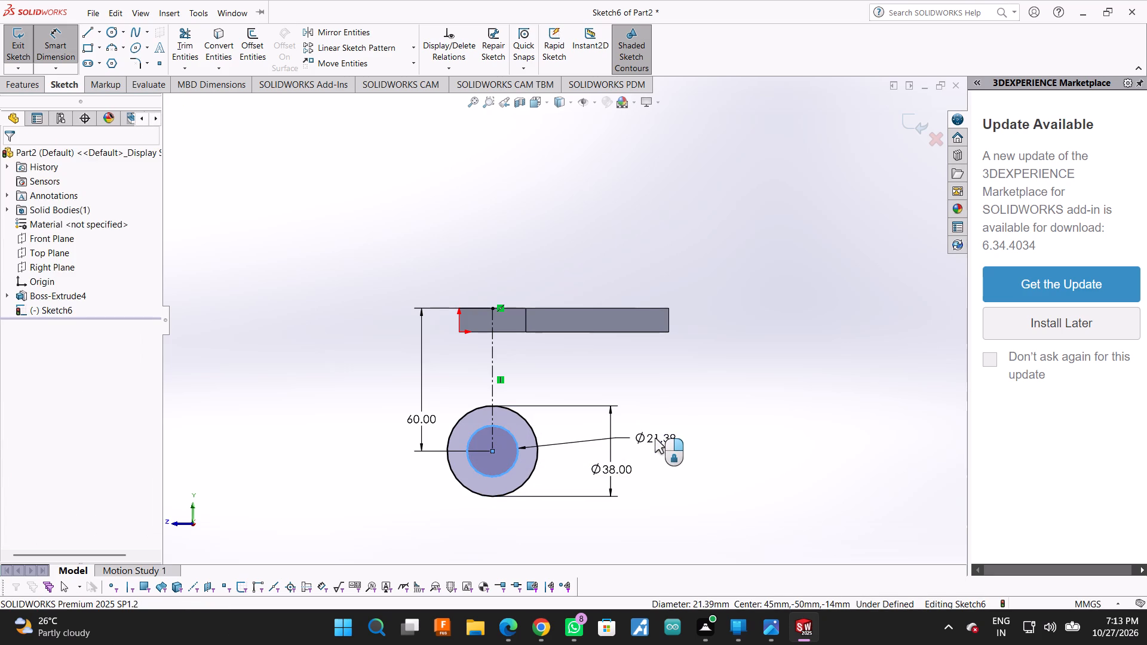
pyautogui.write('20')
pyautogui.press('Return')
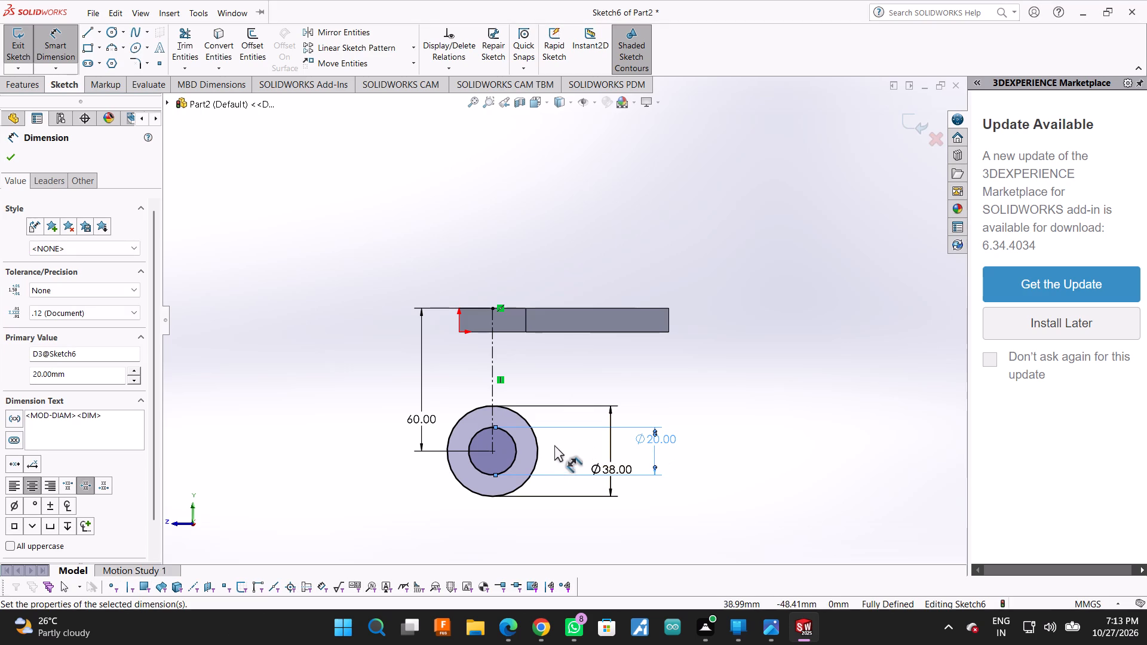
# Undo the circle diameters, both concentric circles, the centerline's length dimension and the vertical centerline in the side-face sketch.
pyautogui.click(9, 145)
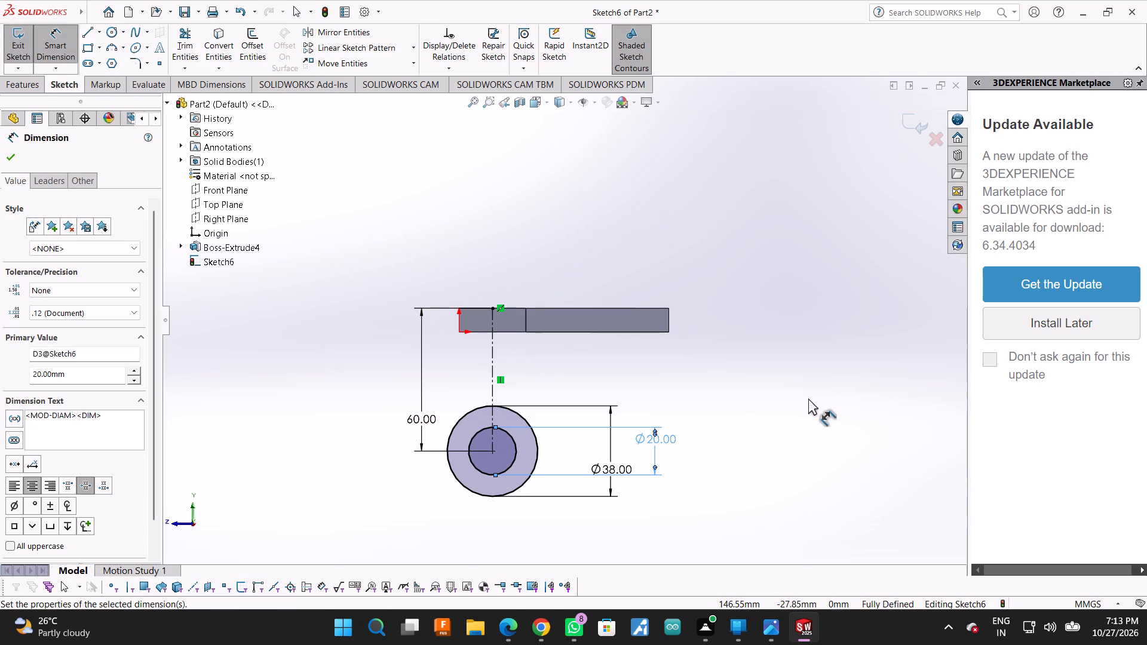
pyautogui.hotkey('ctrl', 'z')
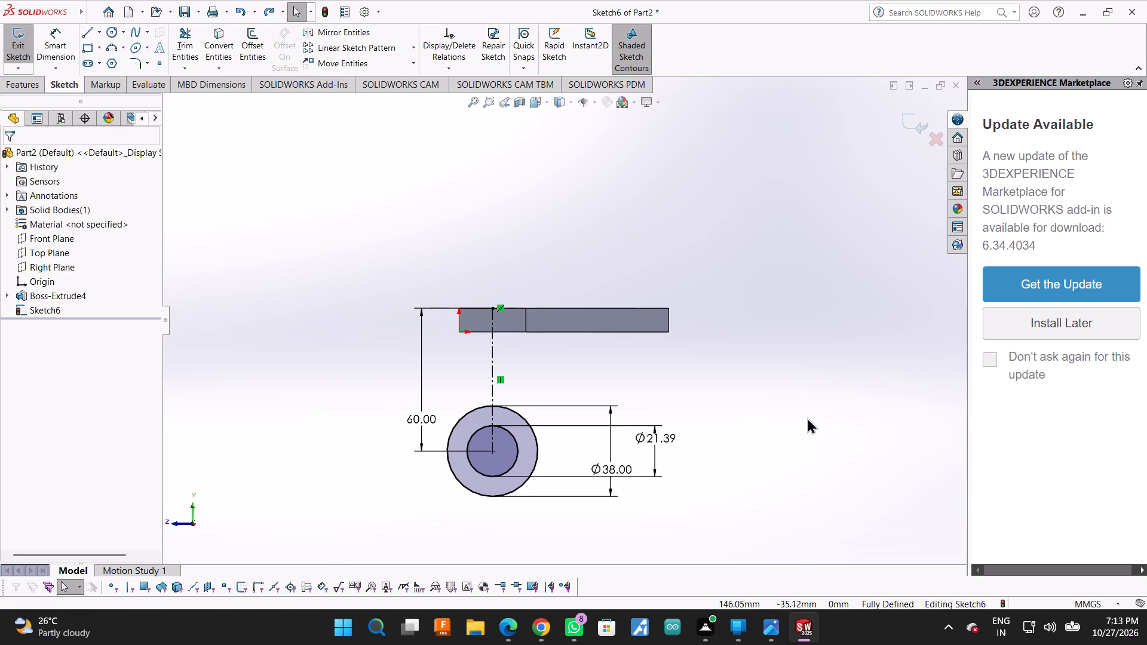
pyautogui.hotkey('ctrl', 'z')
pyautogui.hotkey('ctrl', 'z')
pyautogui.hotkey('ctrl', 'z')
pyautogui.hotkey('ctrl', 'z')
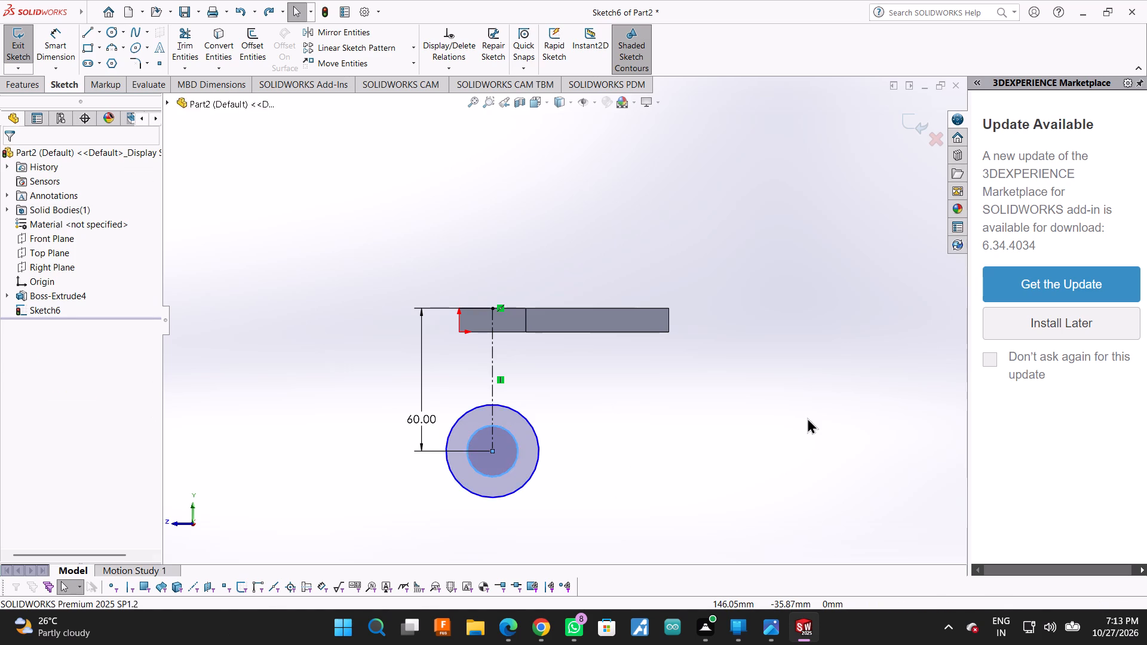
pyautogui.hotkey('ctrl', 'z')
pyautogui.hotkey('ctrl', 'z')
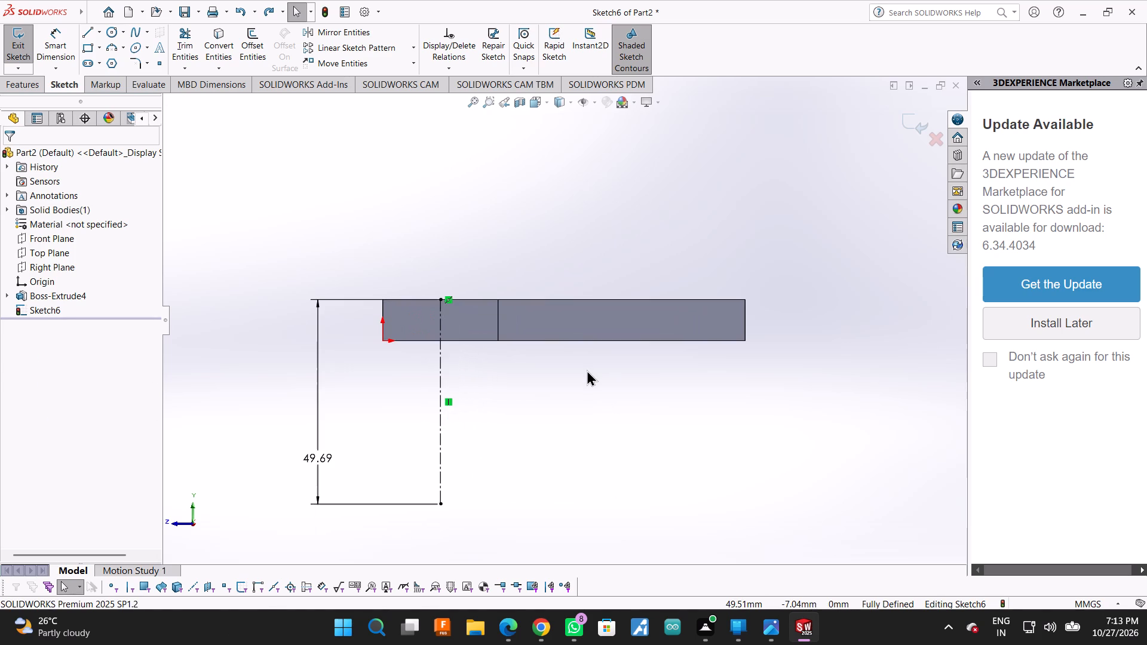
pyautogui.hotkey('ctrl', 'z')
pyautogui.hotkey('ctrl', 'z')
# Change the model's display style from shaded to an unshaded view showing only the edges.
pyautogui.scroll(1, 572, 317)
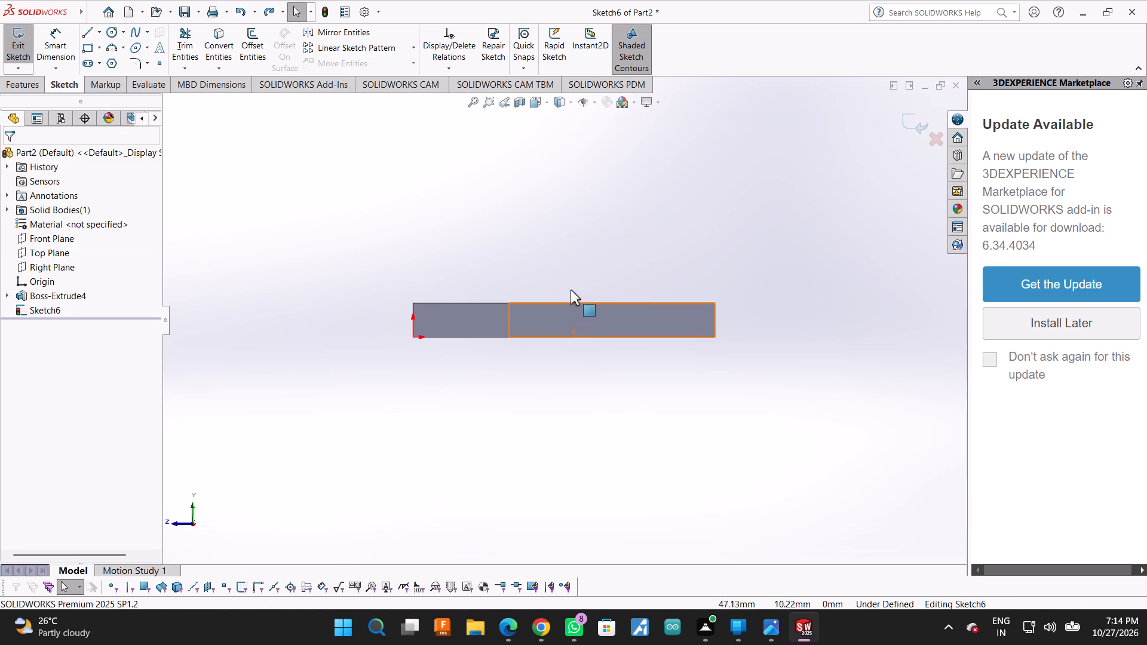
pyautogui.click(572, 100)
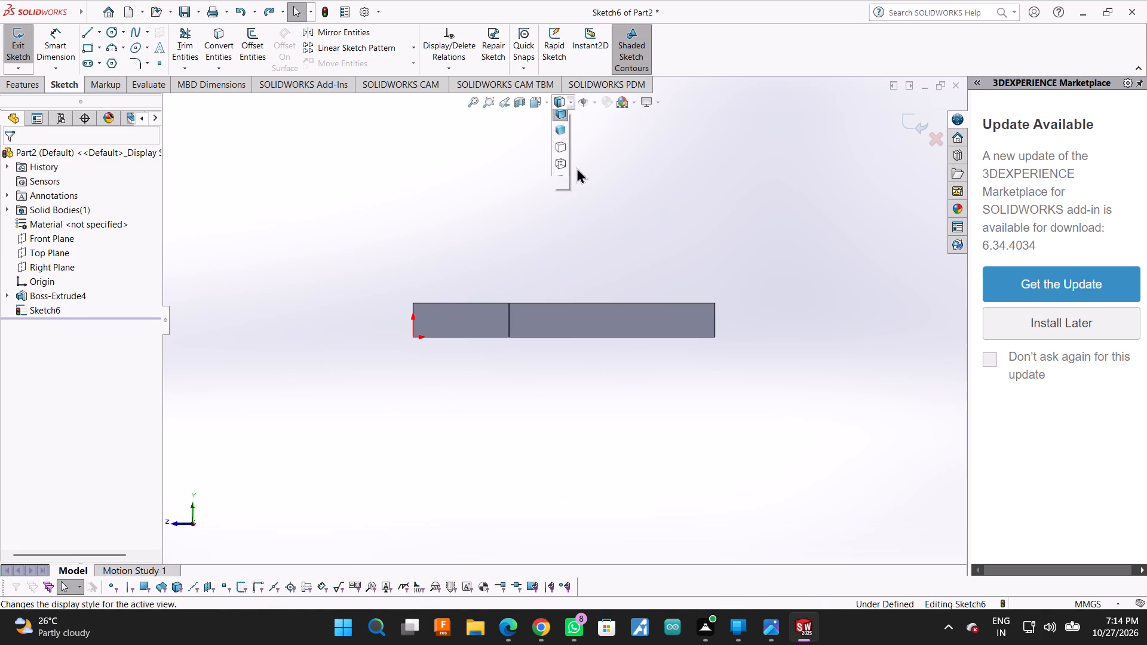
pyautogui.click(566, 168)
pyautogui.scroll(2, 607, 251)
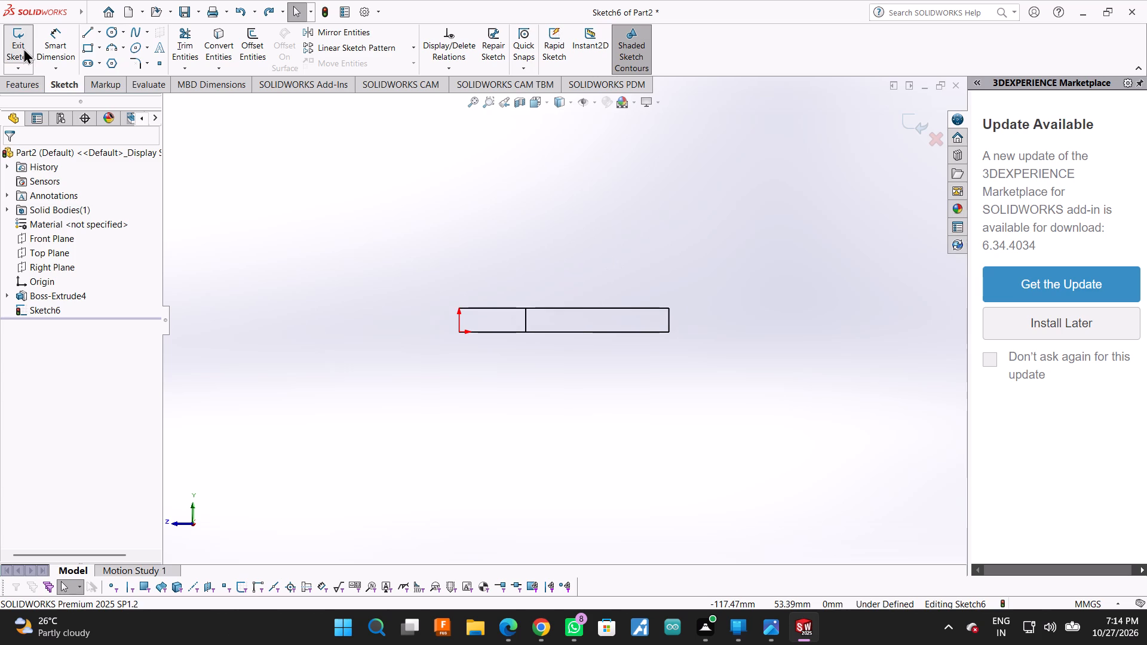
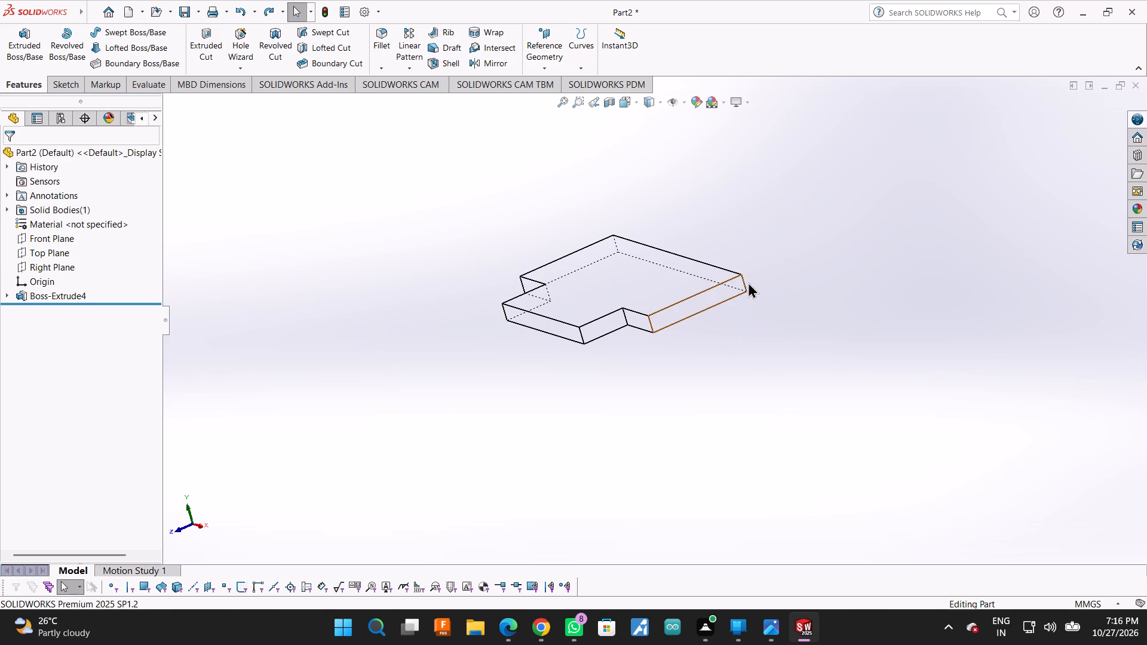
# Undo the plate's extrusion to return to its T-shaped profile sketch.
pyautogui.press('Escape')
pyautogui.scroll(-2, 560, 316)
pyautogui.scroll(2, 566, 320)
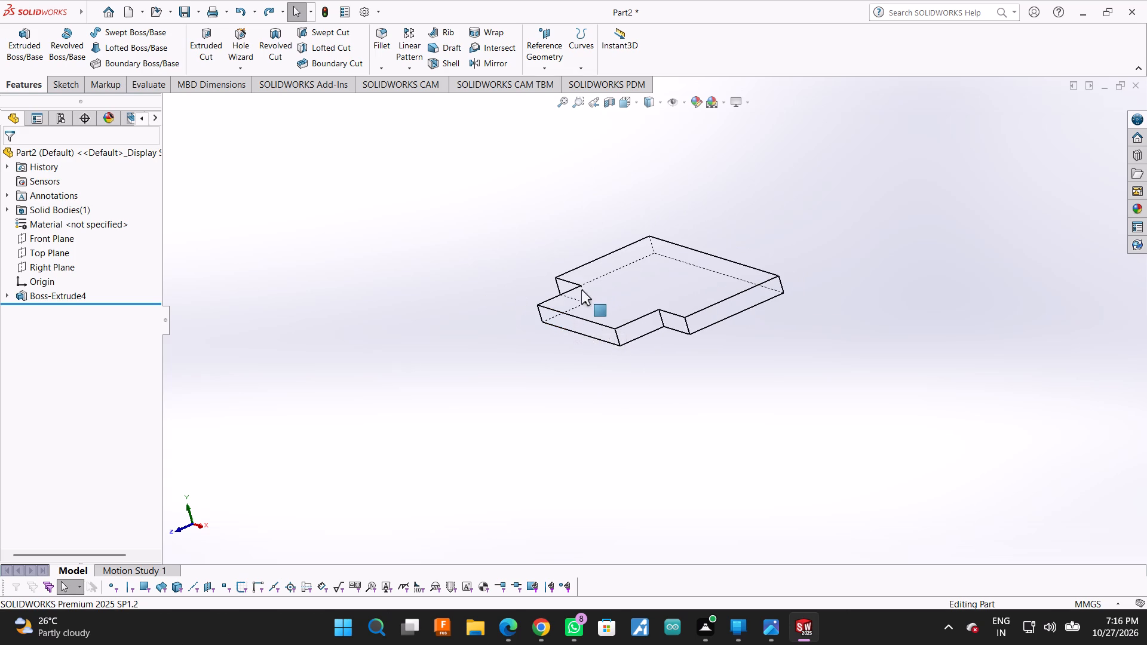
pyautogui.hotkey('ctrl', 'z')
pyautogui.hotkey('ctrl', 'z')
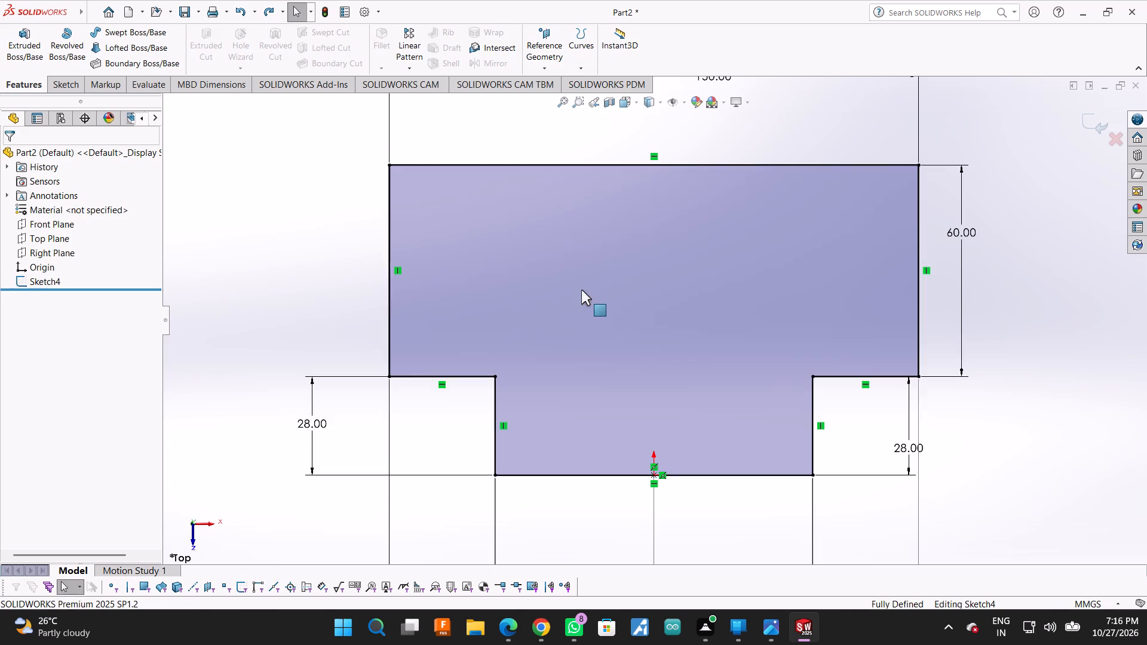
# Add 12 mm sketch fillets to the two inner corners and the two adjacent outer corners of the T-shaped profile.
pyautogui.scroll(2, 692, 386)
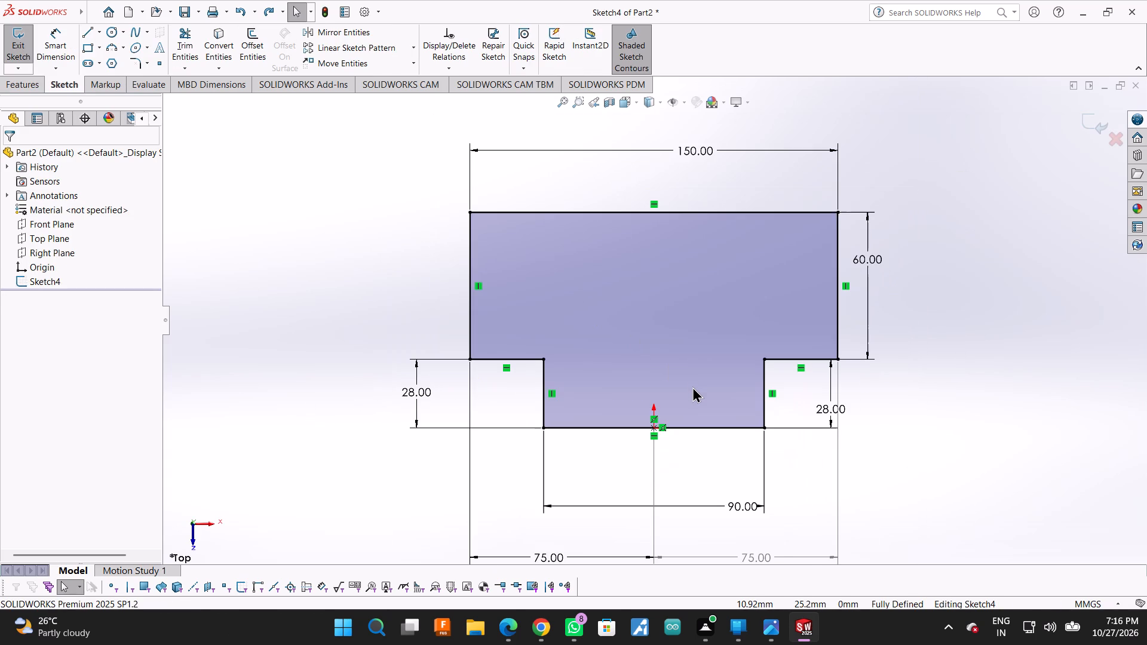
pyautogui.click(137, 64)
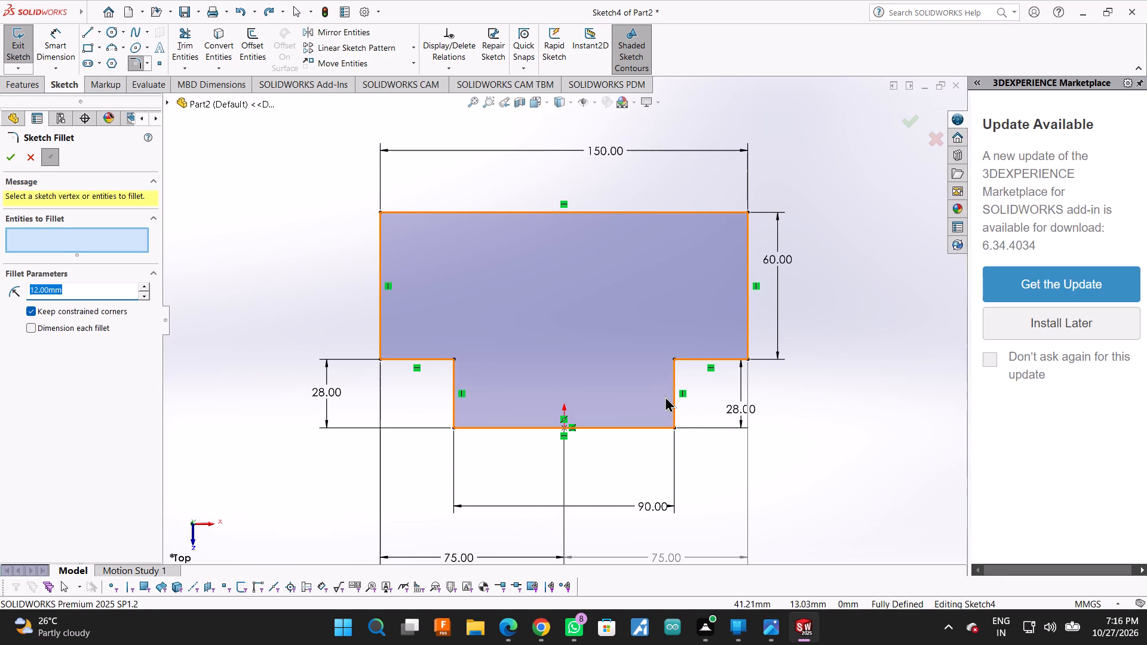
pyautogui.click(674, 393)
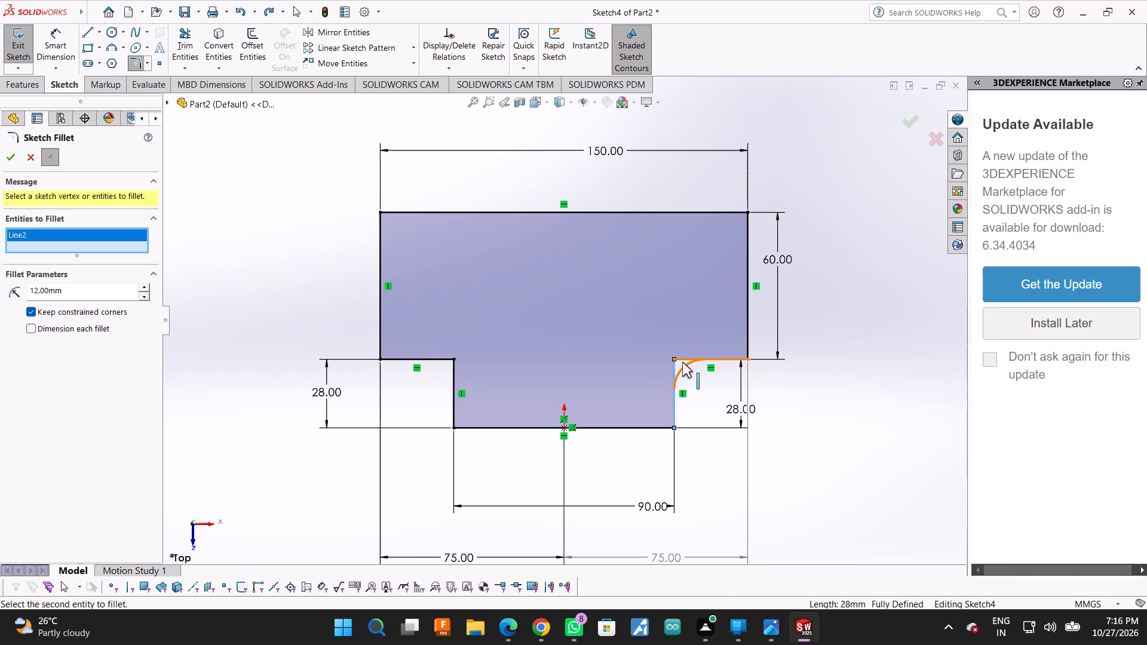
pyautogui.click(683, 362)
pyautogui.click(717, 362)
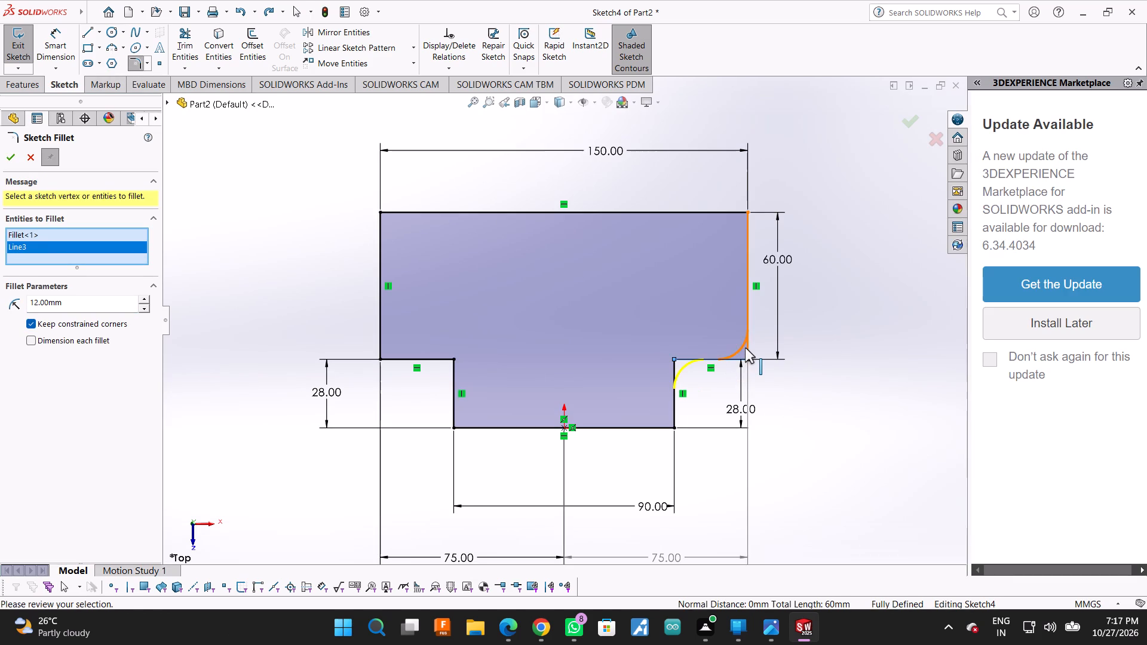
pyautogui.click(745, 348)
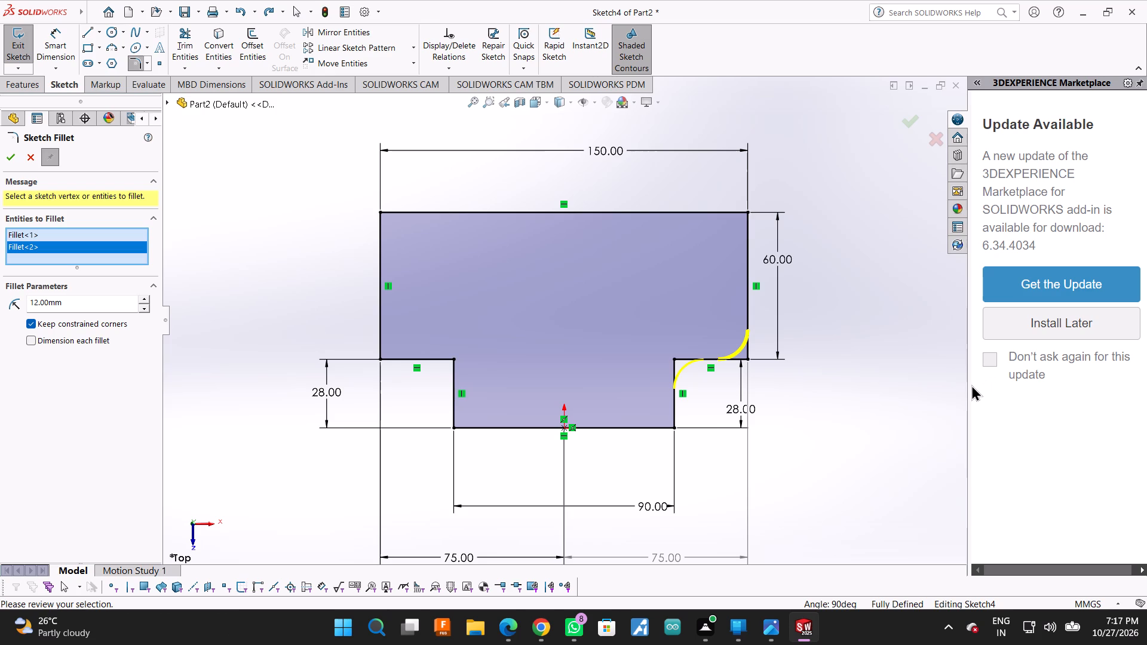
pyautogui.moveTo(968, 386); pyautogui.dragTo(1146, 399)
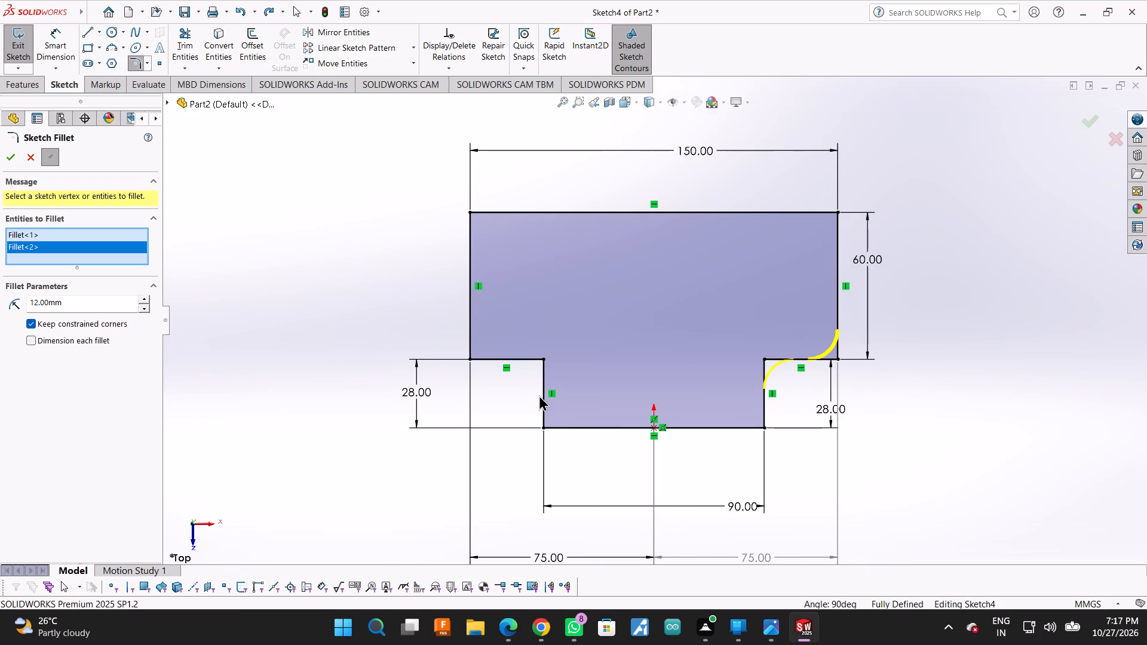
pyautogui.click(544, 394)
pyautogui.click(535, 362)
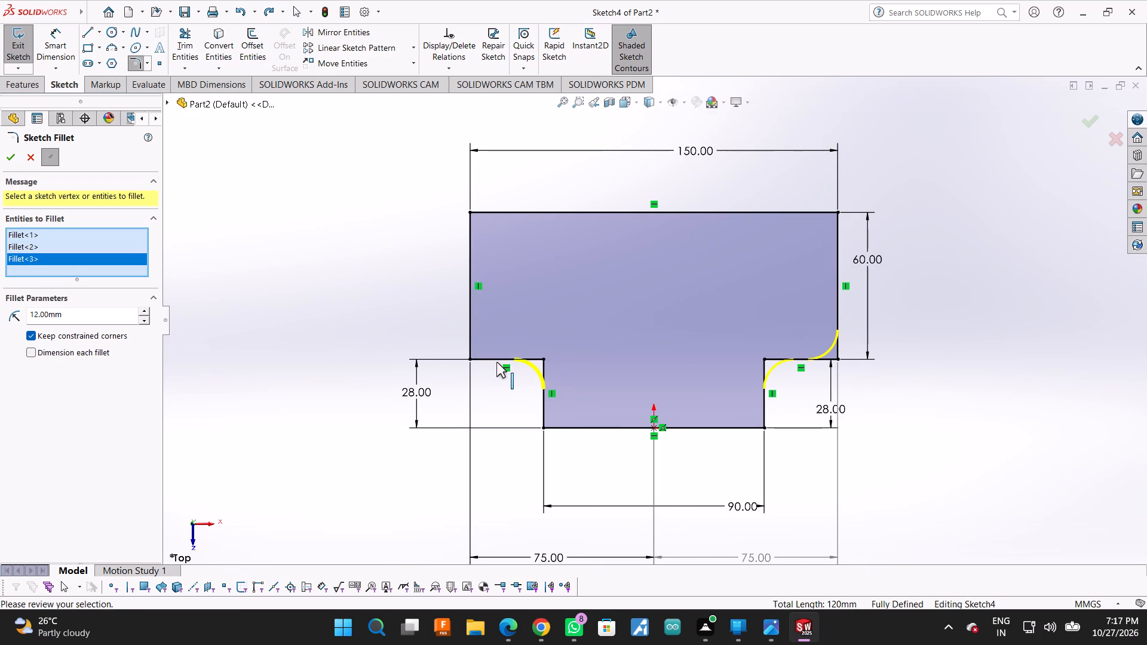
pyautogui.click(496, 361)
pyautogui.click(471, 342)
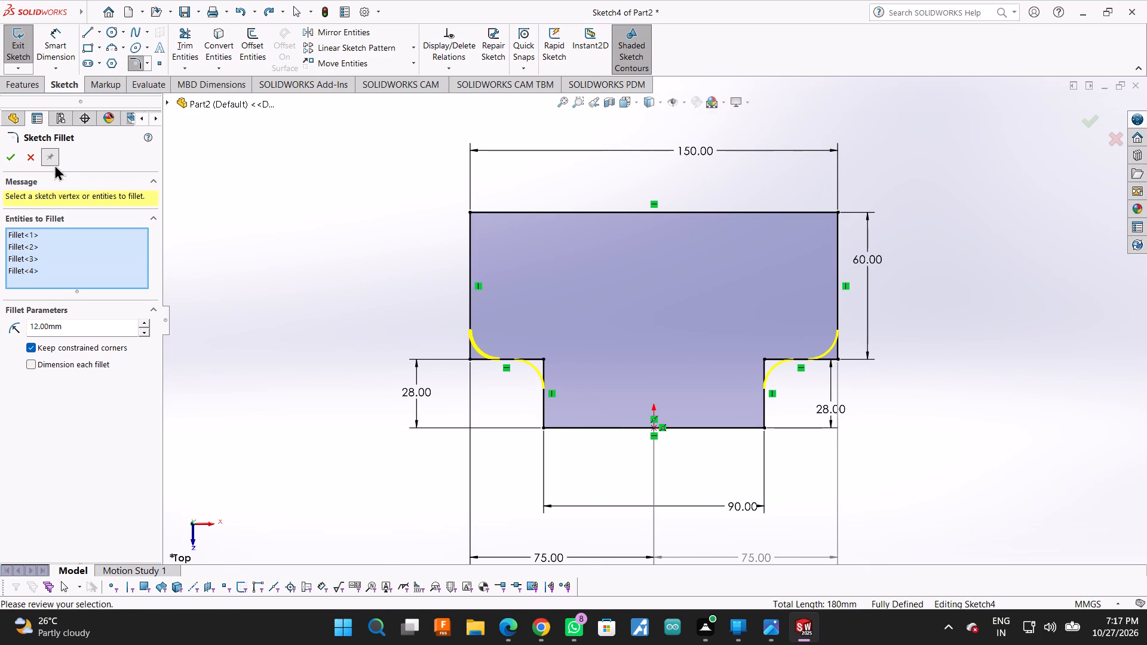
pyautogui.click(15, 161)
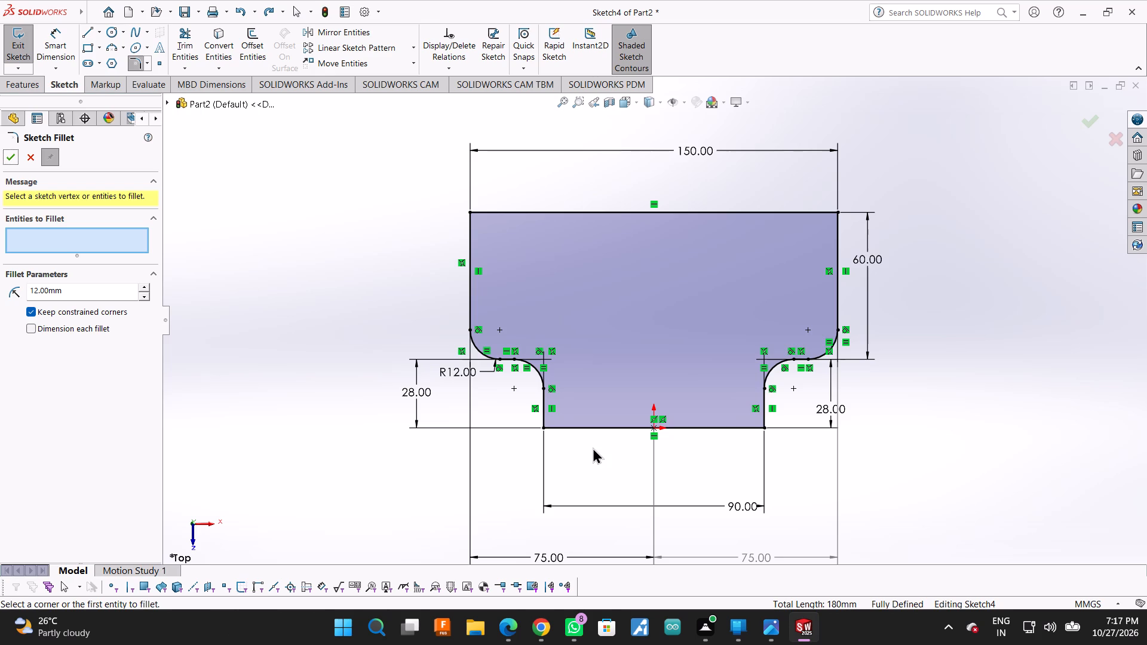
pyautogui.click(8, 159)
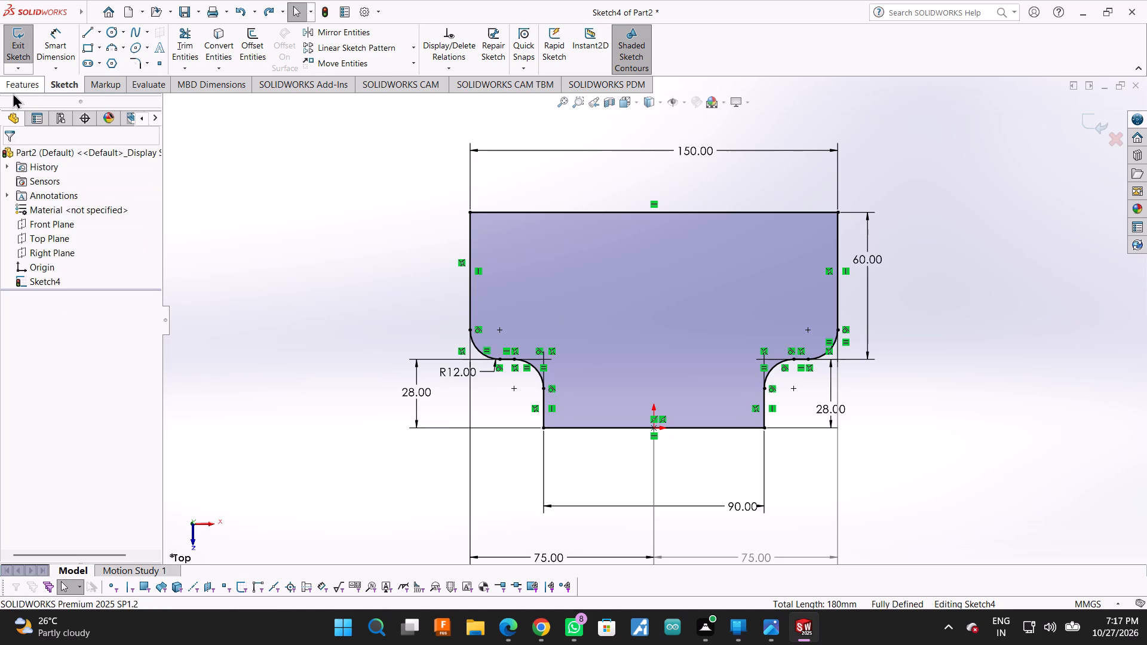
# Extrude the filleted T-shaped profile to a blind depth of 10 mm.
pyautogui.click(13, 92)
pyautogui.click(38, 39)
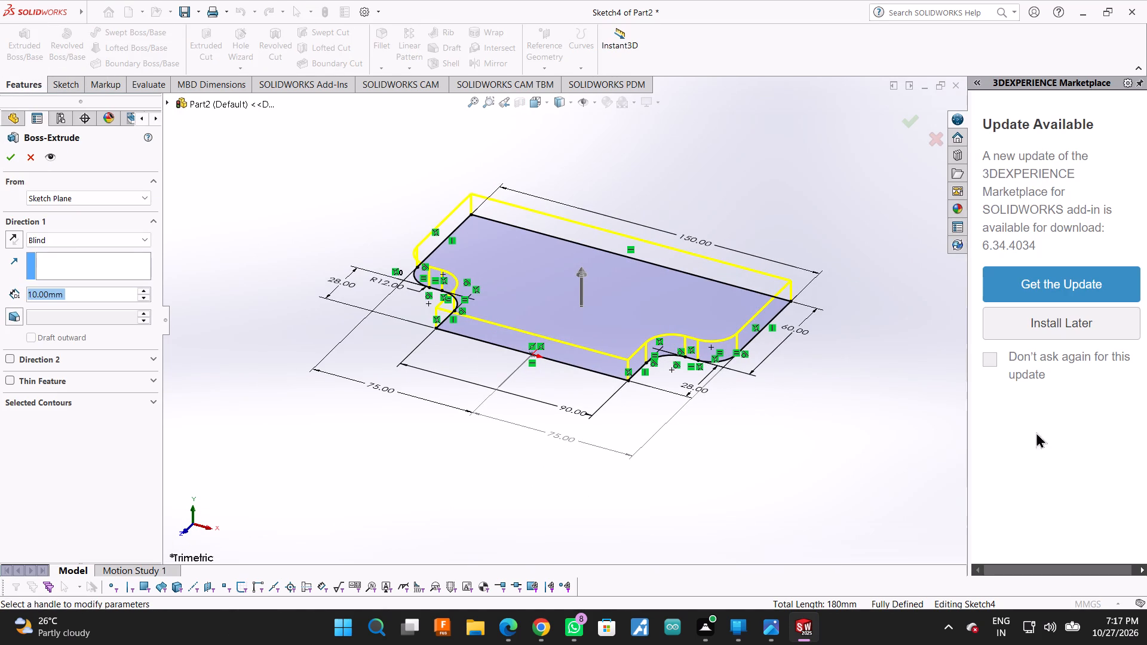
pyautogui.moveTo(968, 403); pyautogui.dragTo(1146, 400)
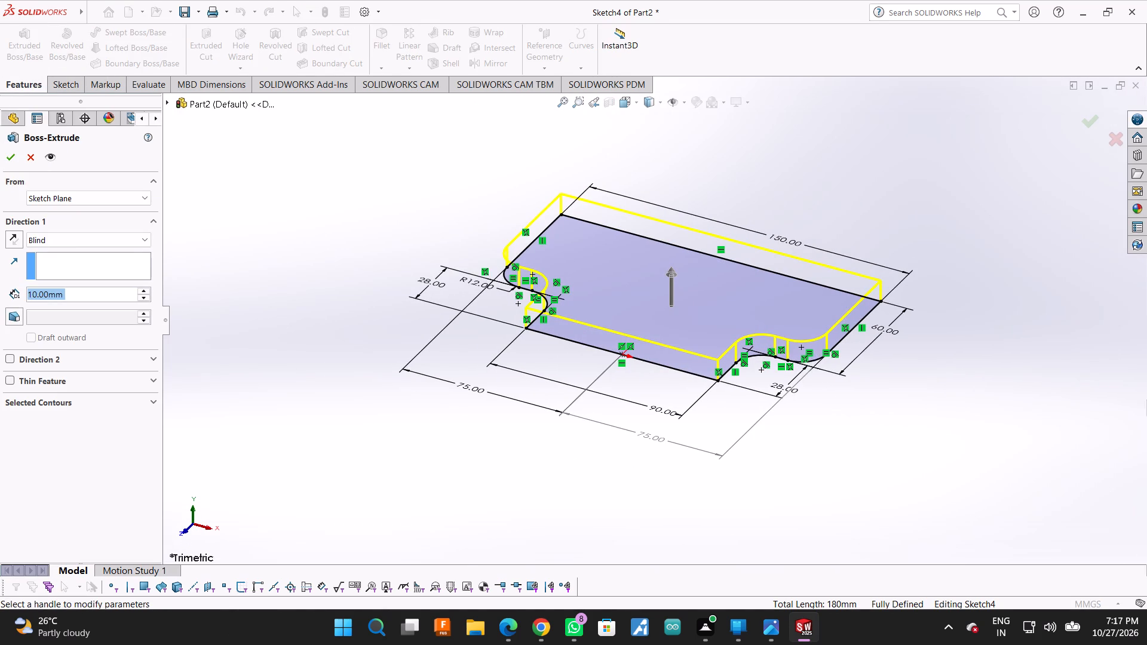
pyautogui.click(16, 161)
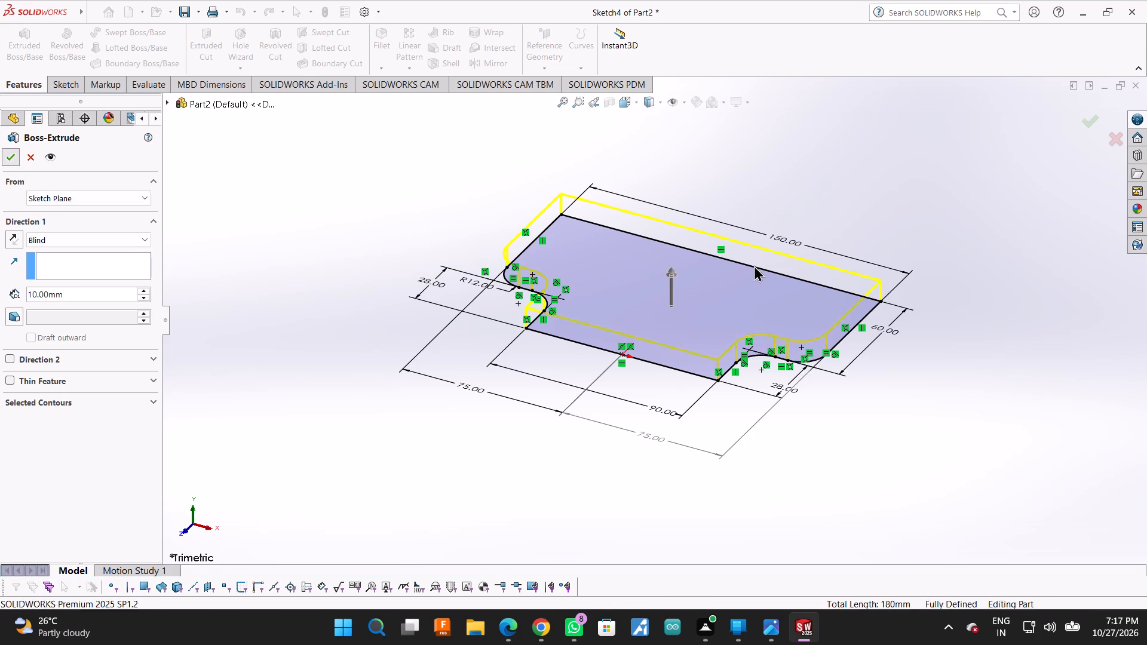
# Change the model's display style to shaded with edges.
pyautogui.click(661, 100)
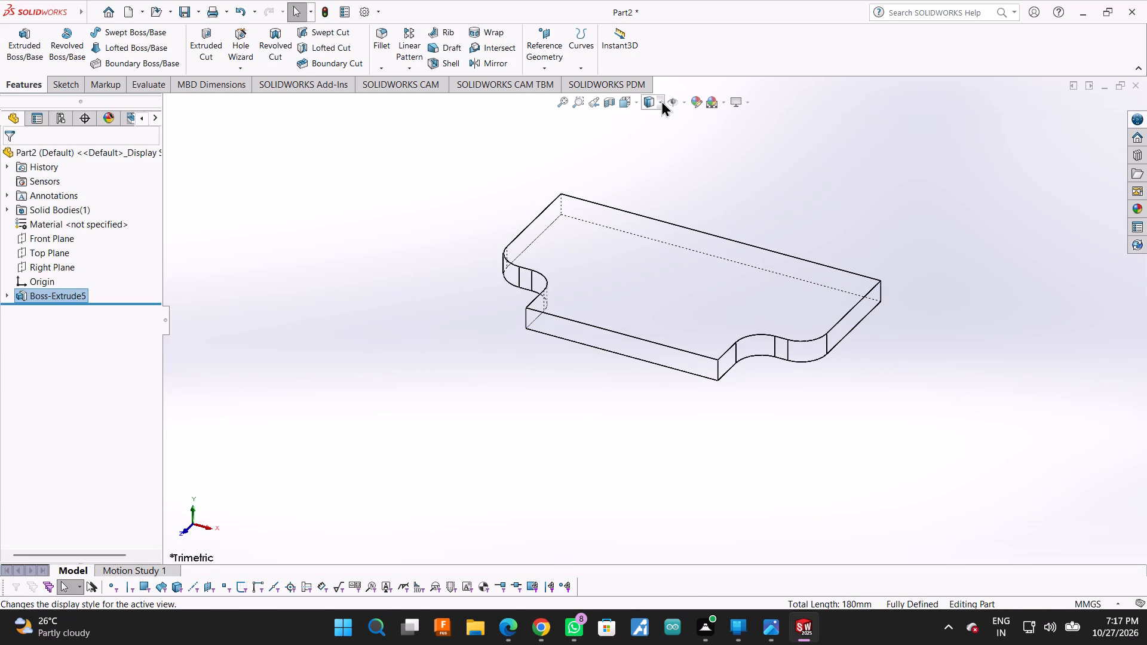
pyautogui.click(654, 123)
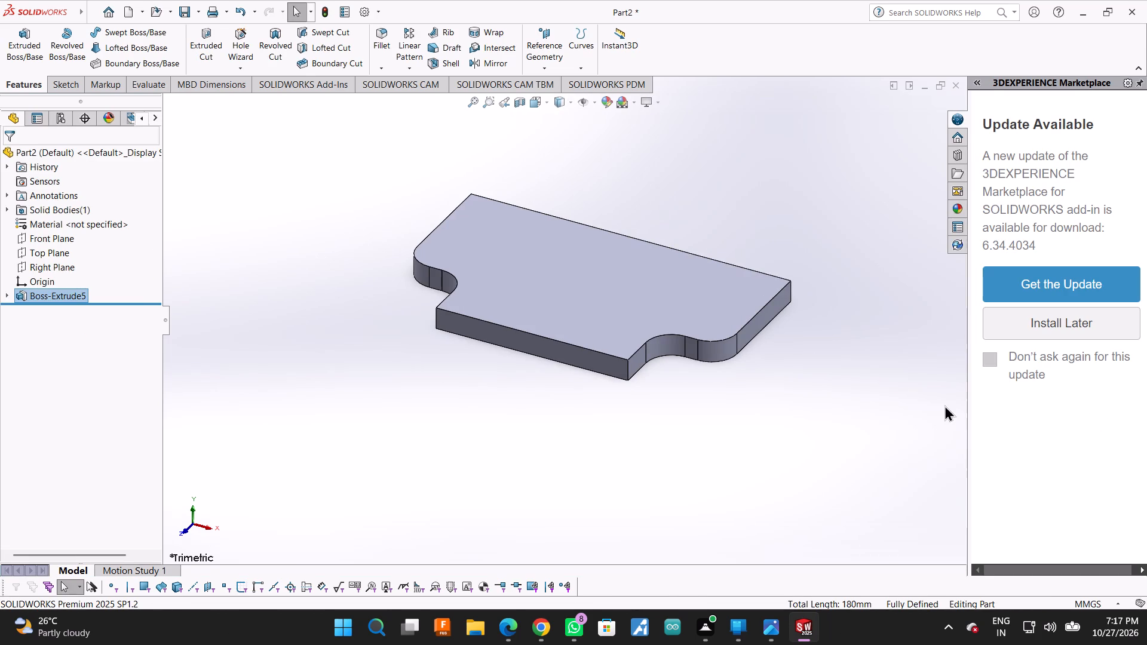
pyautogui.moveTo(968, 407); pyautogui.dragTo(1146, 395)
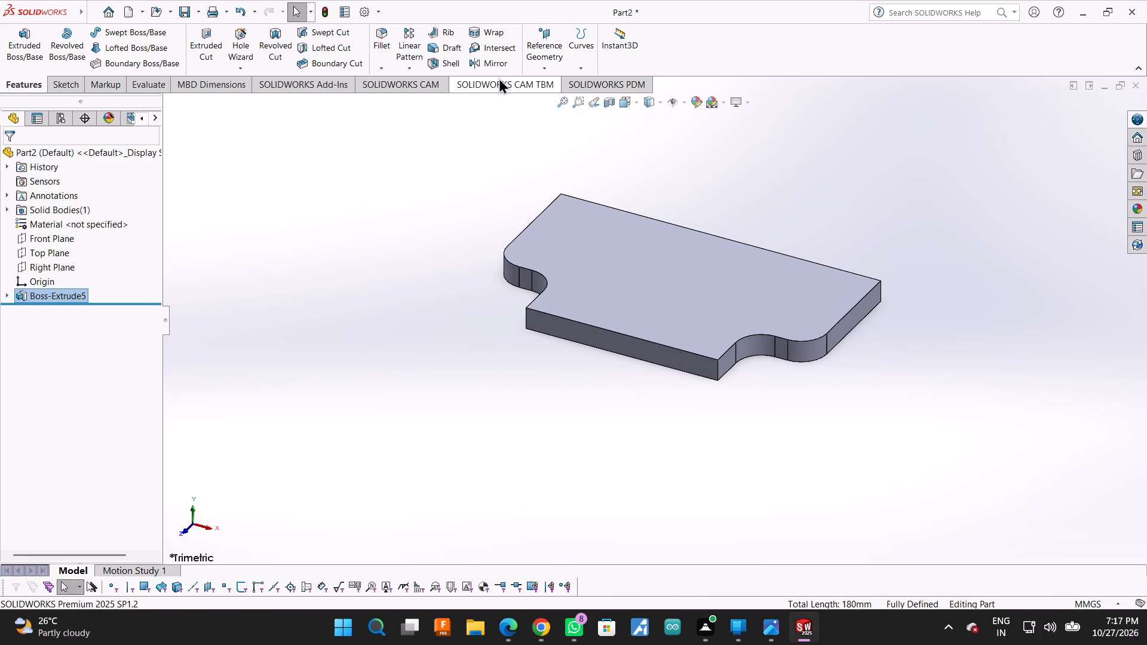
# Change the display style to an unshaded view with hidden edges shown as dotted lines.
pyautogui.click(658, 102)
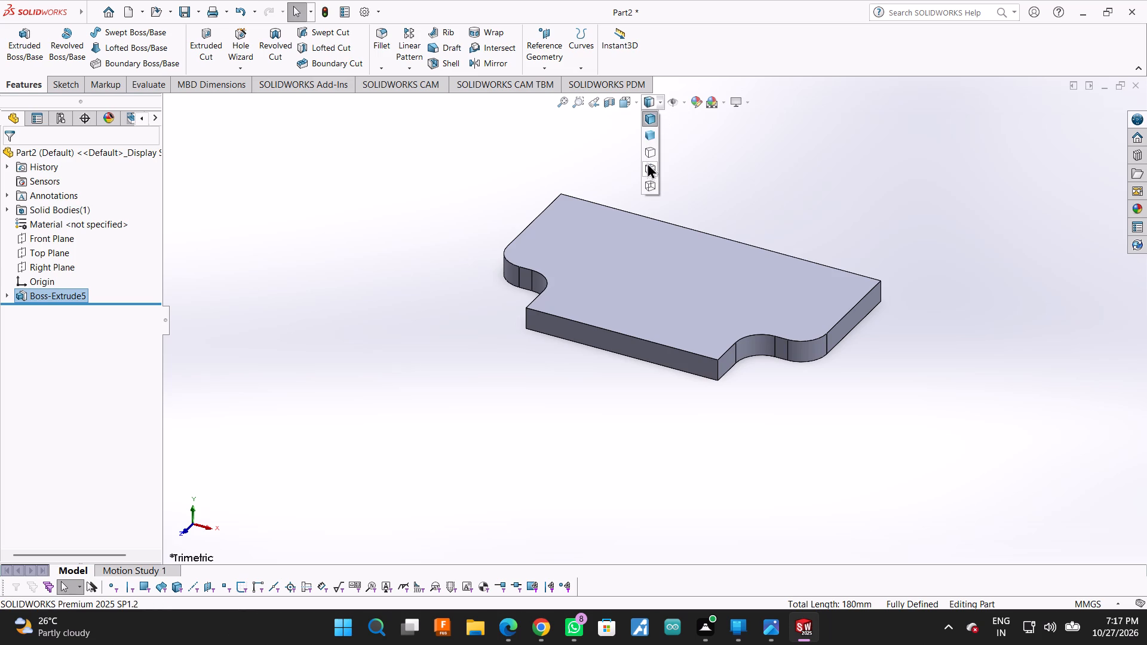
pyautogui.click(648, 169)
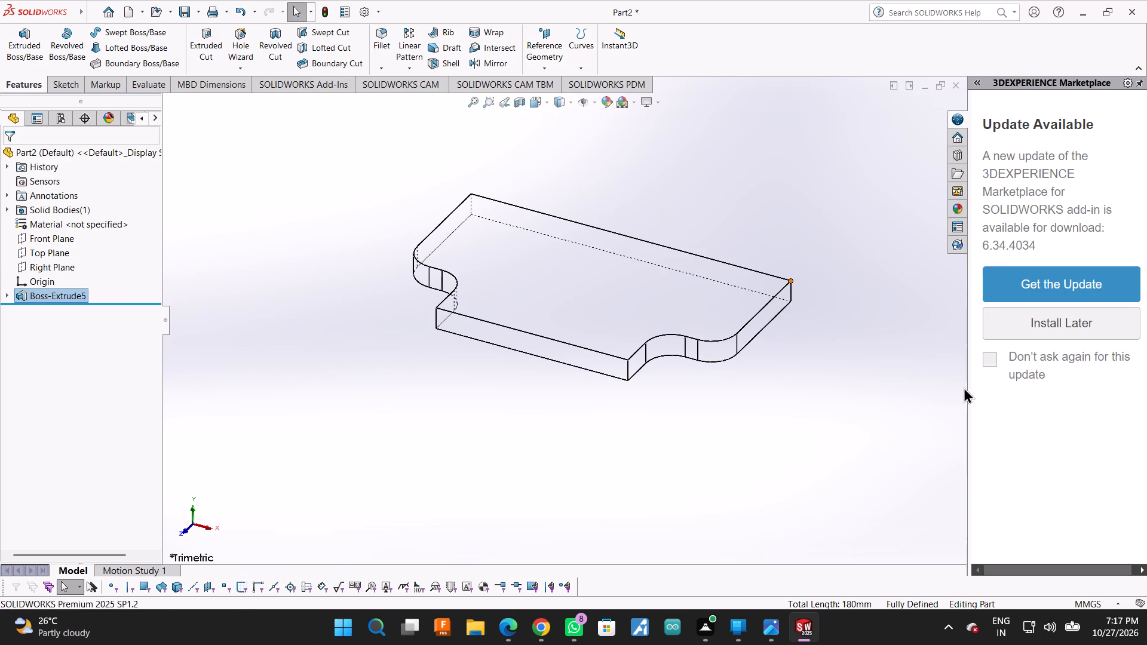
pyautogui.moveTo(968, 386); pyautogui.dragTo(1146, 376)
# Examine the filleted plate from several angles and from the front, normal to the Front Plane.
pyautogui.moveTo(816, 391); pyautogui.dragTo(711, 406, button='middle')
pyautogui.moveTo(731, 365); pyautogui.dragTo(738, 340, button='middle')
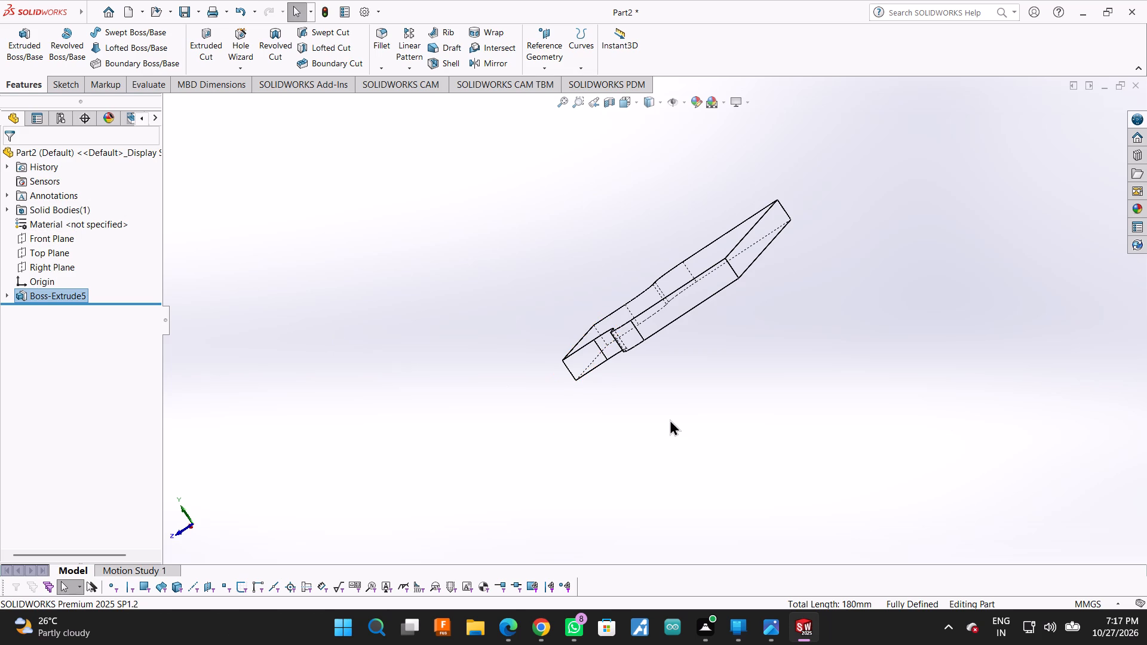
pyautogui.scroll(-2, 666, 345)
pyautogui.moveTo(679, 337); pyautogui.dragTo(701, 292, button='middle')
pyautogui.scroll(-1, 679, 337)
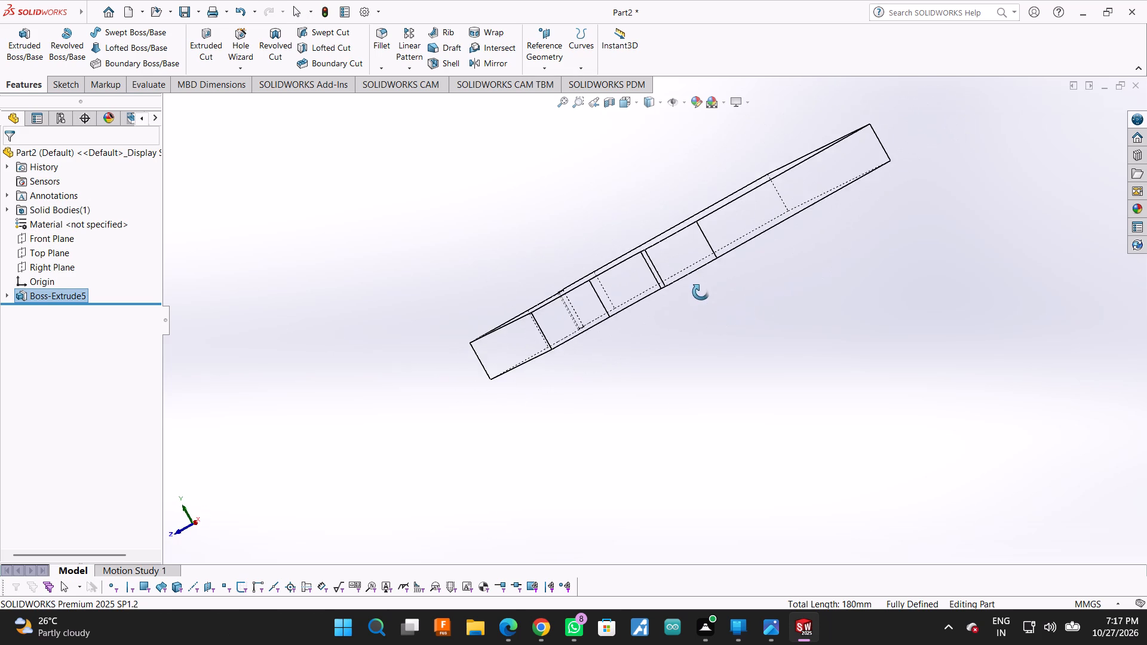
pyautogui.moveTo(701, 292); pyautogui.dragTo(701, 296, button='middle')
pyautogui.scroll(-2, 641, 309)
pyautogui.moveTo(636, 327); pyautogui.dragTo(615, 330, button='middle')
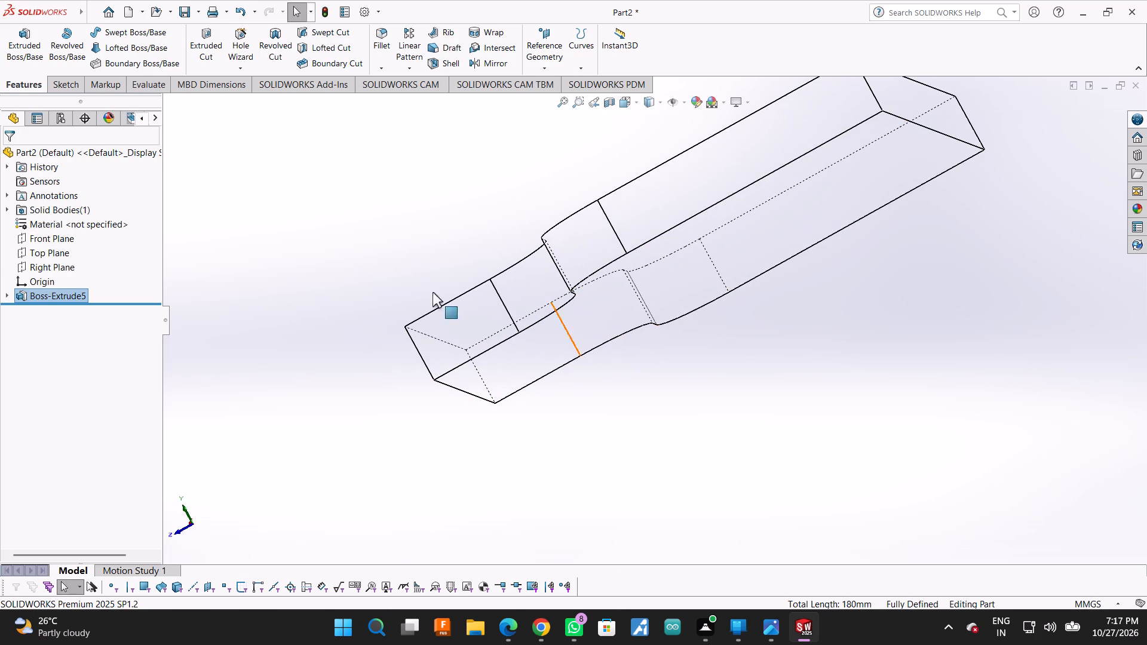
pyautogui.click(44, 240)
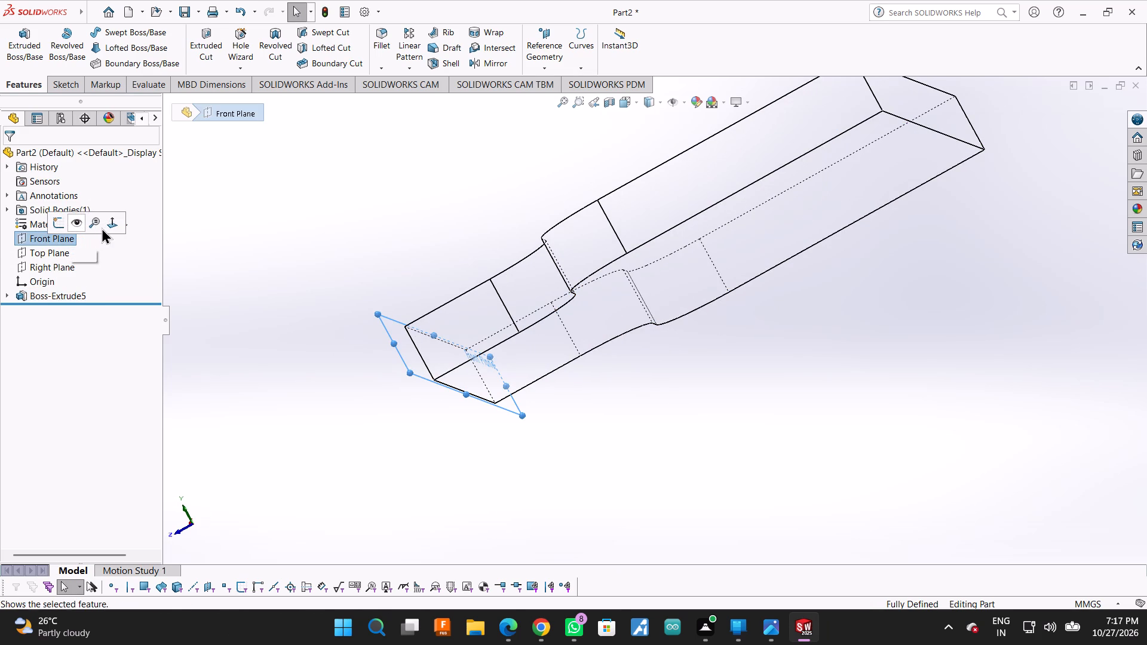
pyautogui.click(108, 225)
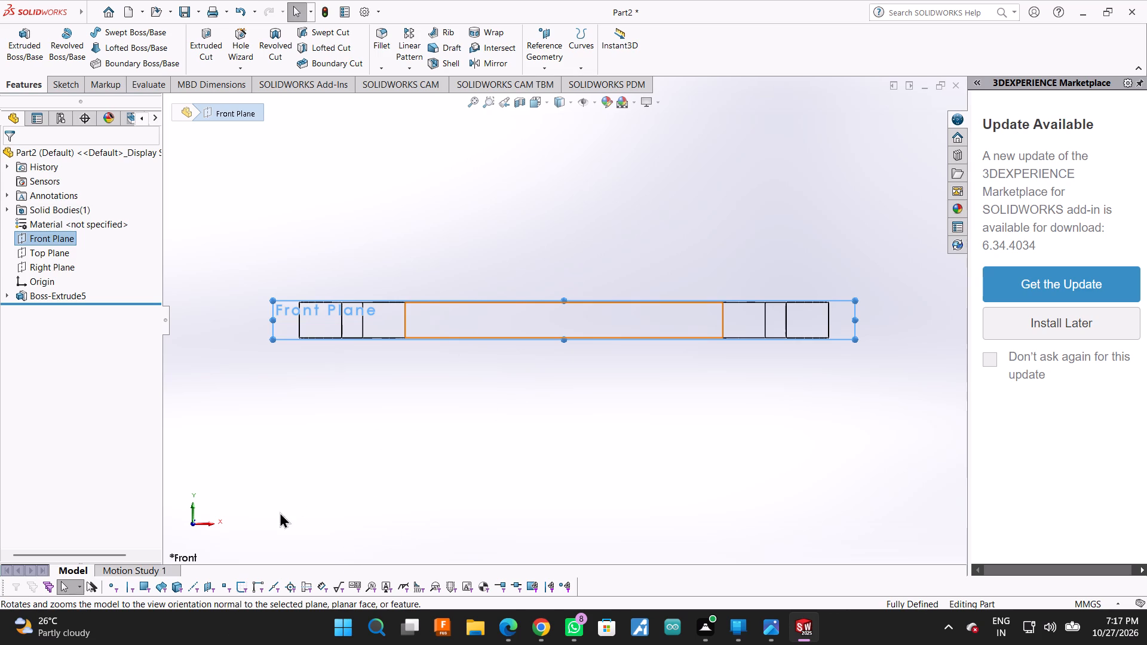
pyautogui.scroll(2, 358, 532)
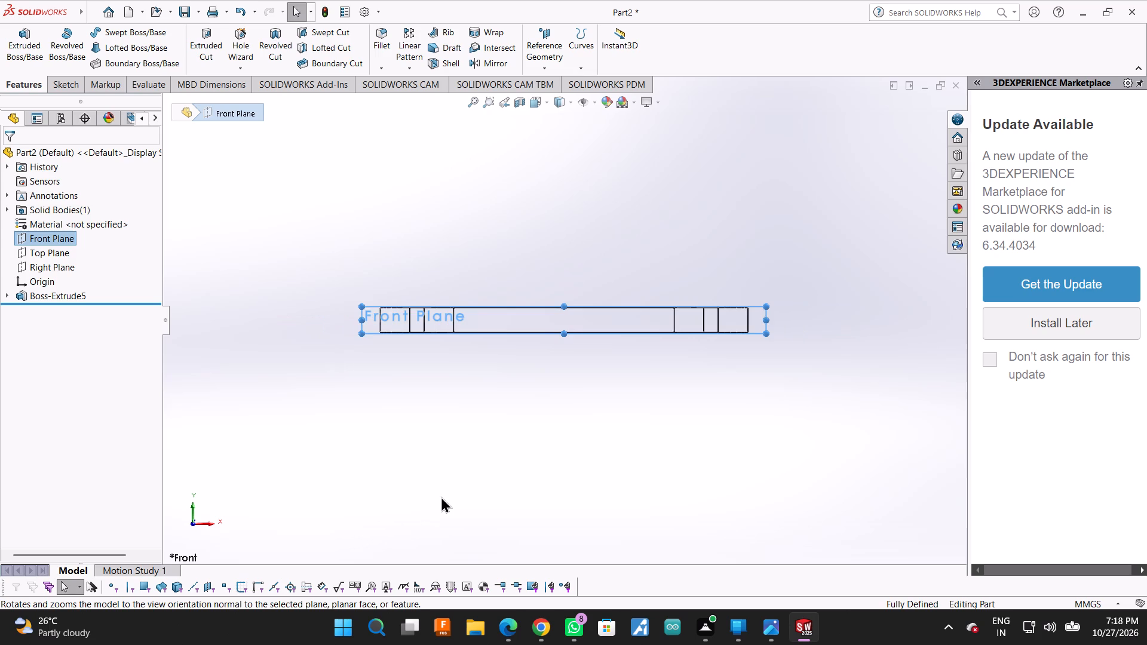
pyautogui.scroll(1, 449, 495)
pyautogui.press('Escape')
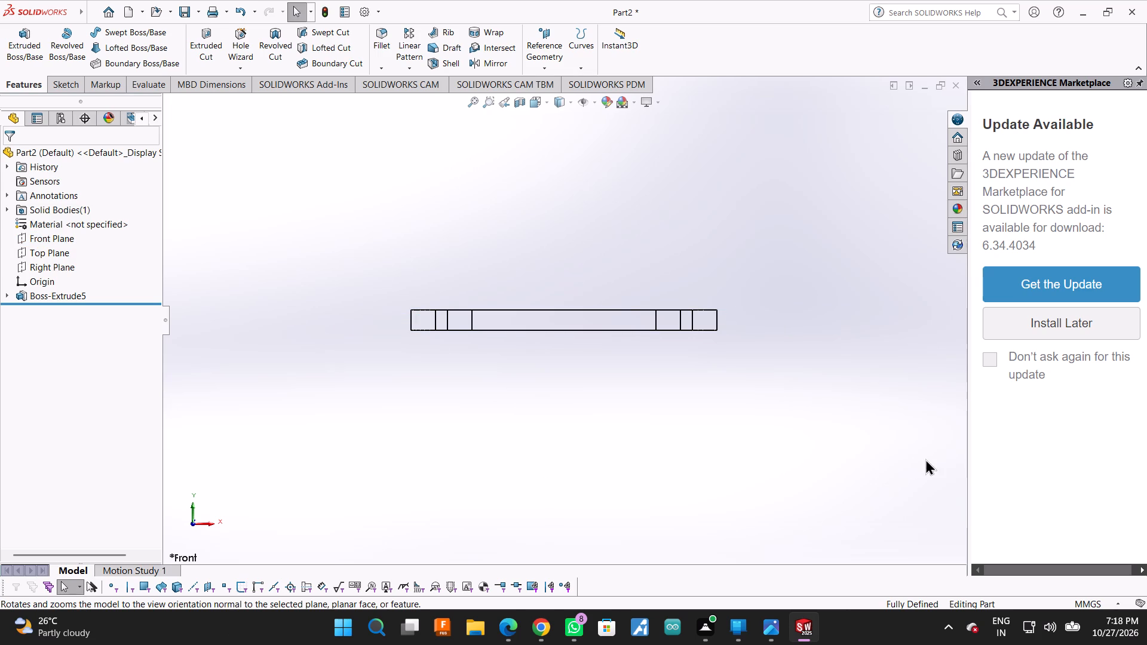
pyautogui.click(967, 473)
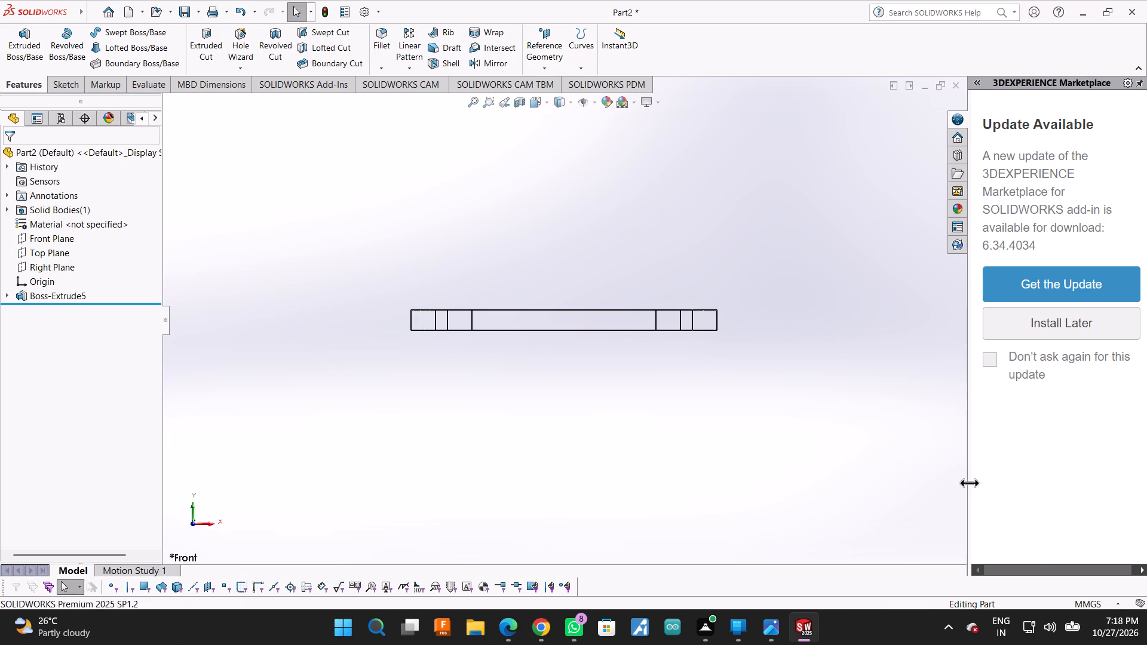
pyautogui.moveTo(969, 483); pyautogui.dragTo(1145, 449)
# Set the model's display style to shaded with edges.
pyautogui.click(657, 102)
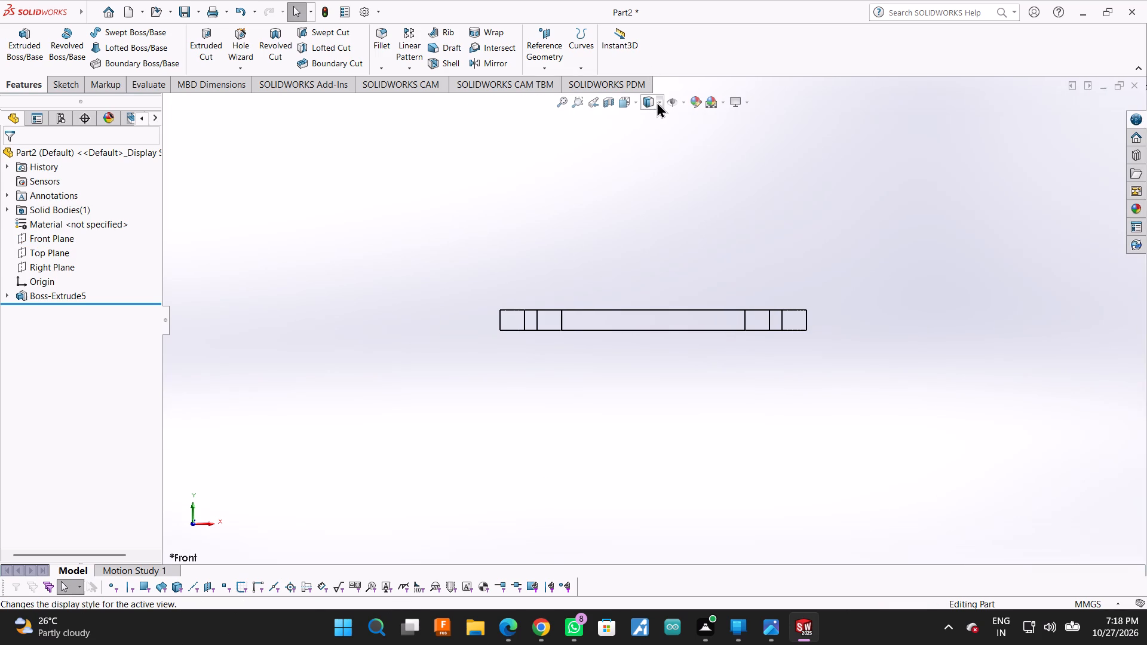
pyautogui.click(642, 121)
# Start a new sketch on the plate's large top face.
pyautogui.moveTo(664, 171); pyautogui.dragTo(719, 281, button='middle')
pyautogui.moveTo(967, 395); pyautogui.dragTo(1146, 372)
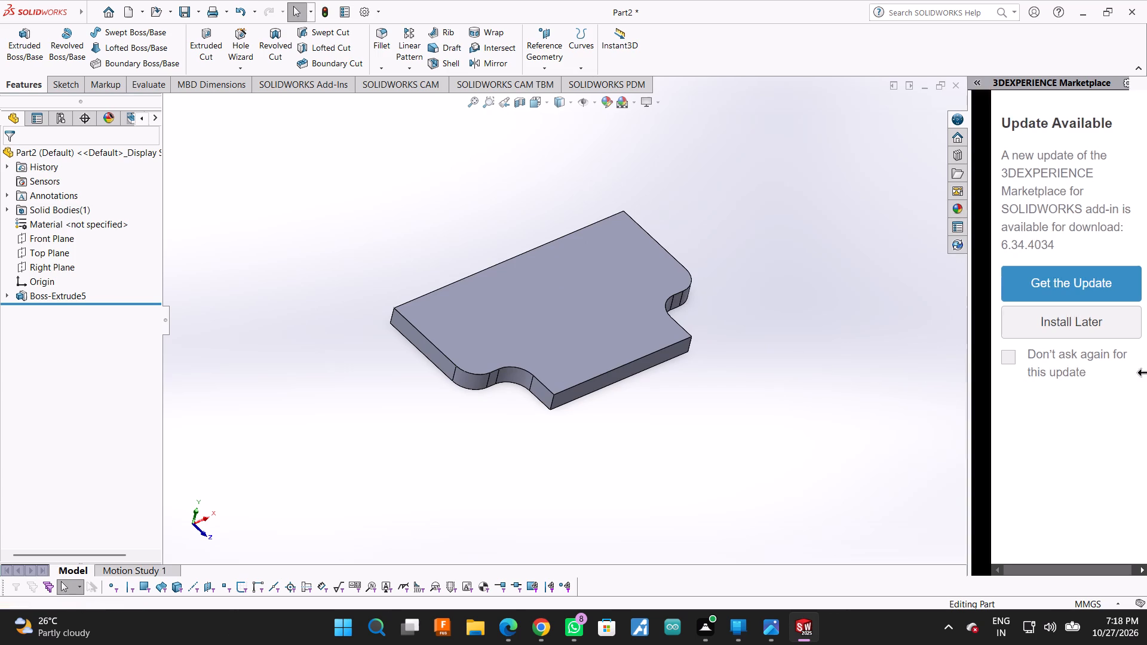
pyautogui.moveTo(1146, 372); pyautogui.dragTo(1146, 362)
pyautogui.click(688, 287)
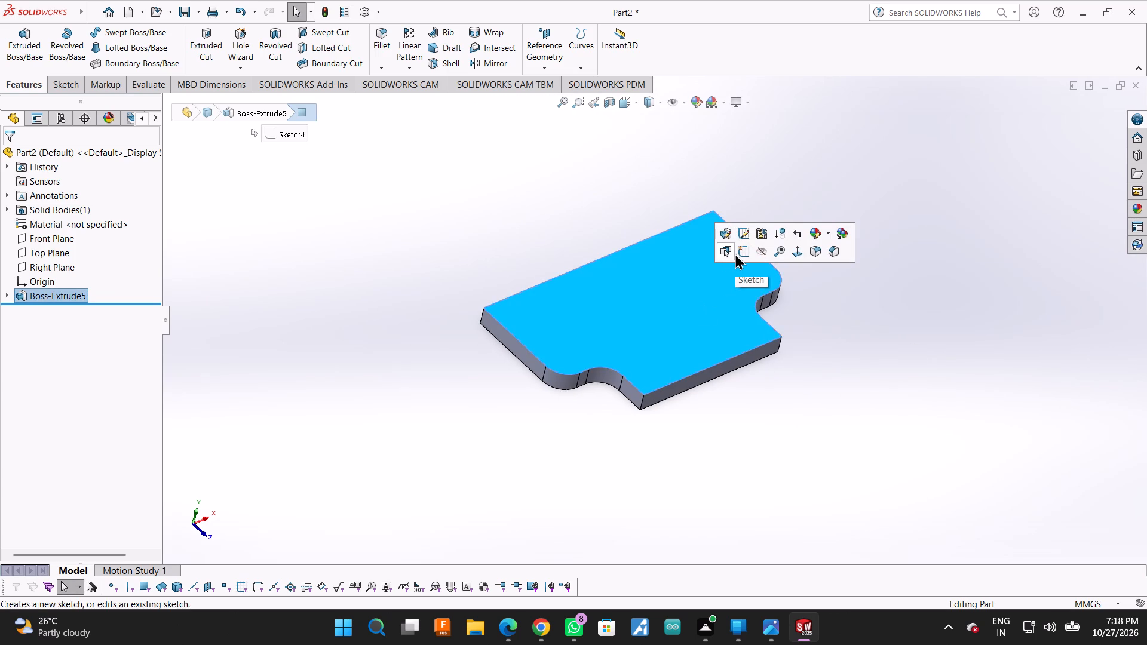
pyautogui.click(735, 263)
pyautogui.click(799, 231)
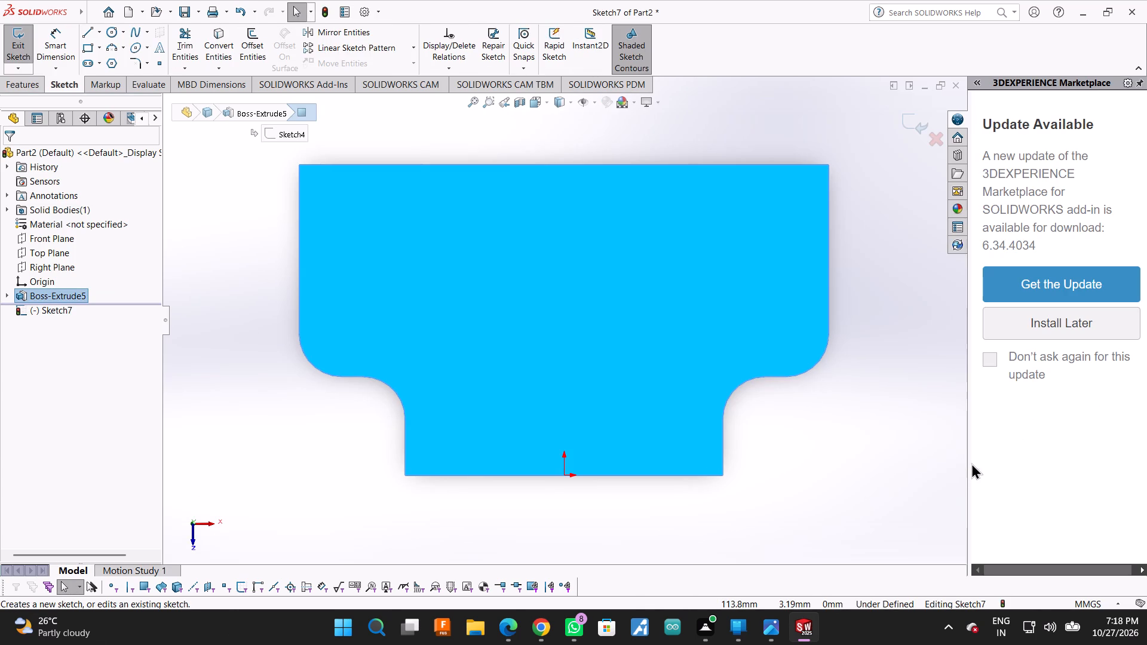
pyautogui.moveTo(967, 463); pyautogui.dragTo(1146, 403)
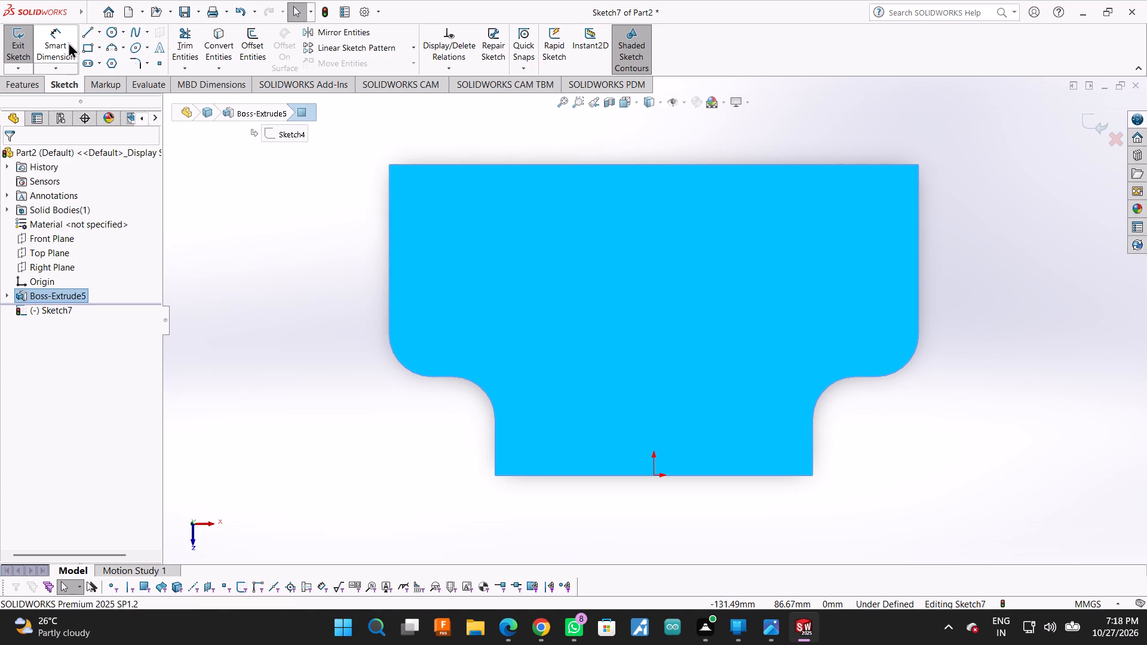
# Sketch two concentric circles, about 29 mm and 13 mm in diameter, centred about 23 mm directly above the origin.
pyautogui.click(81, 36)
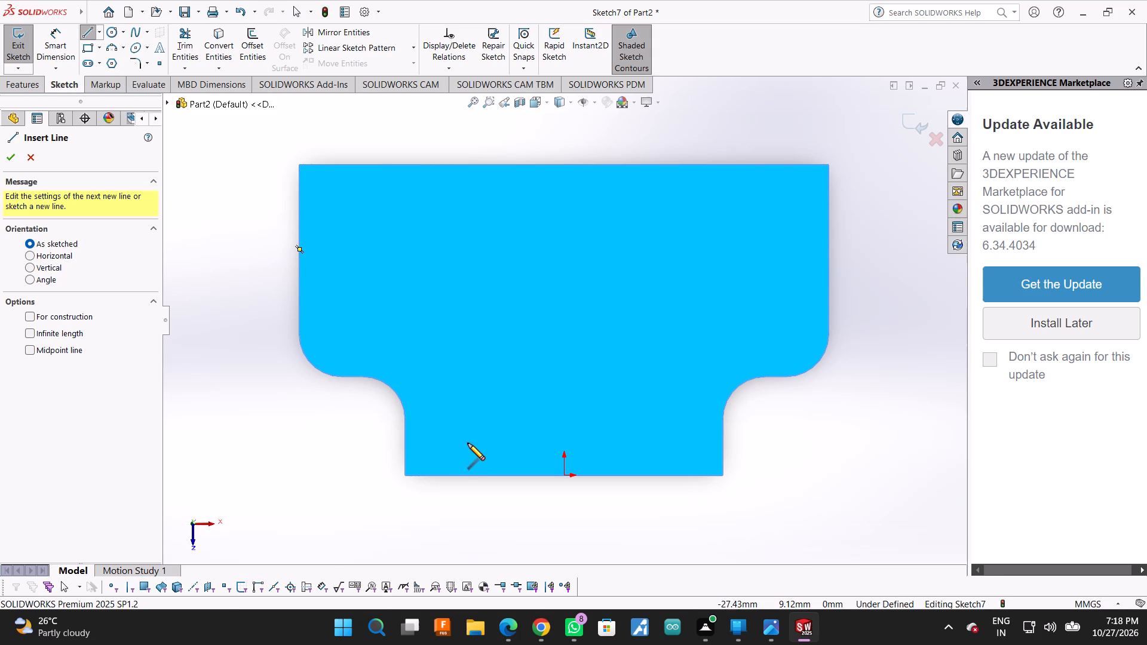
pyautogui.click(109, 28)
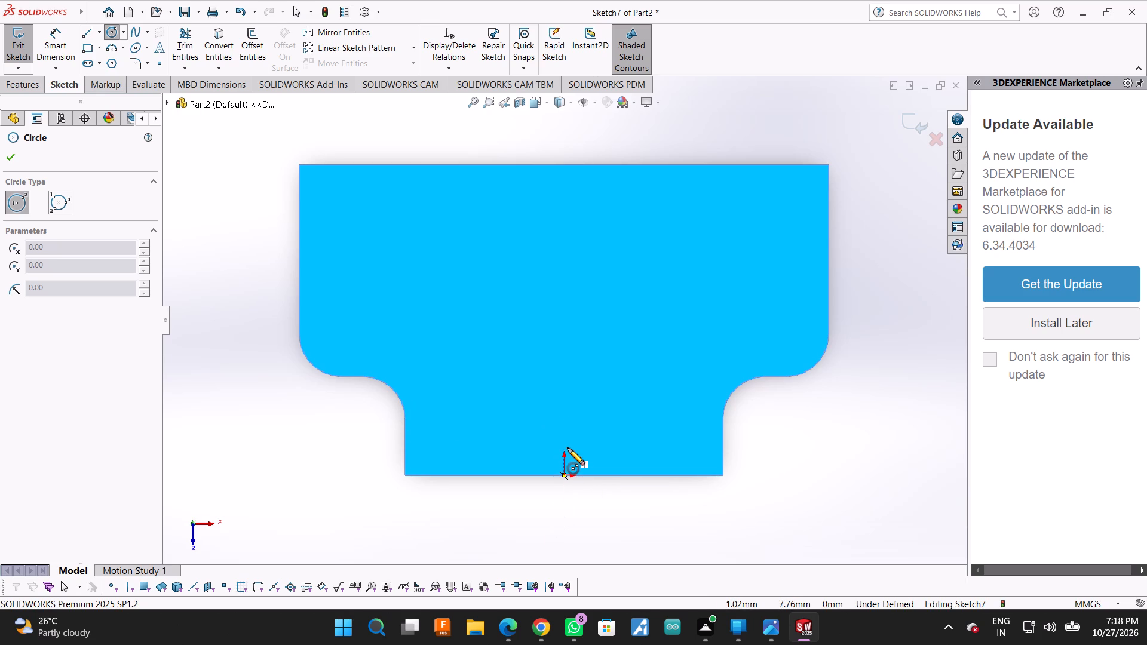
pyautogui.click(565, 394)
pyautogui.click(614, 401)
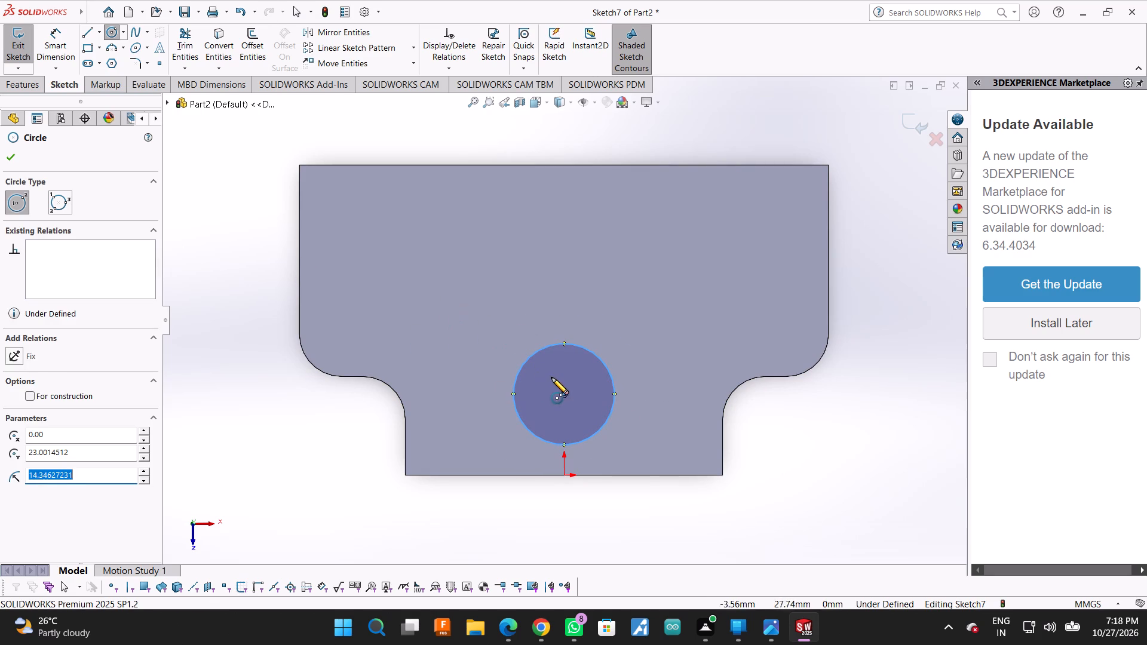
pyautogui.click(564, 394)
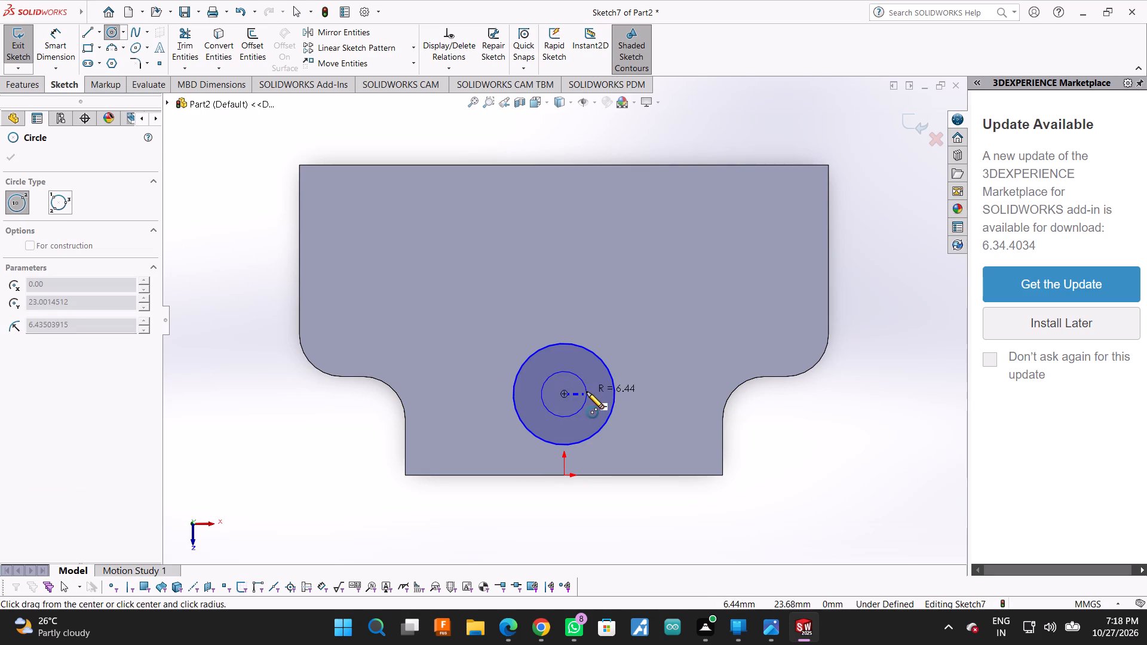
pyautogui.click(587, 392)
pyautogui.click(11, 158)
# Dimension the outer circle's diameter to 50 mm and the inner circle's diameter to 32 mm.
pyautogui.click(59, 39)
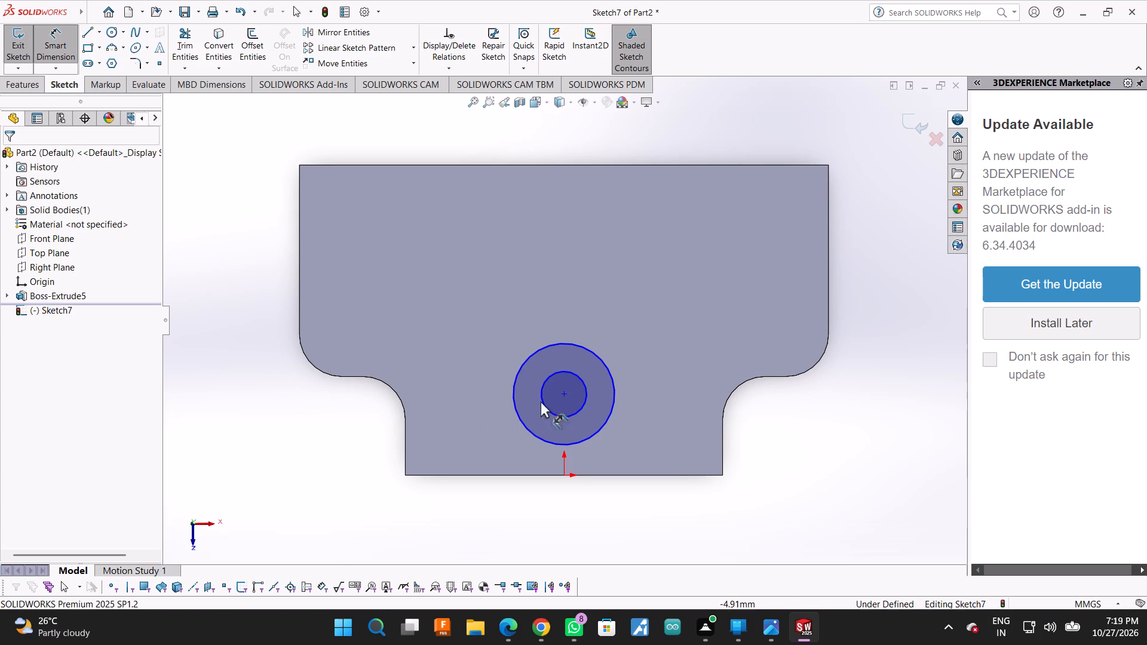
pyautogui.click(517, 414)
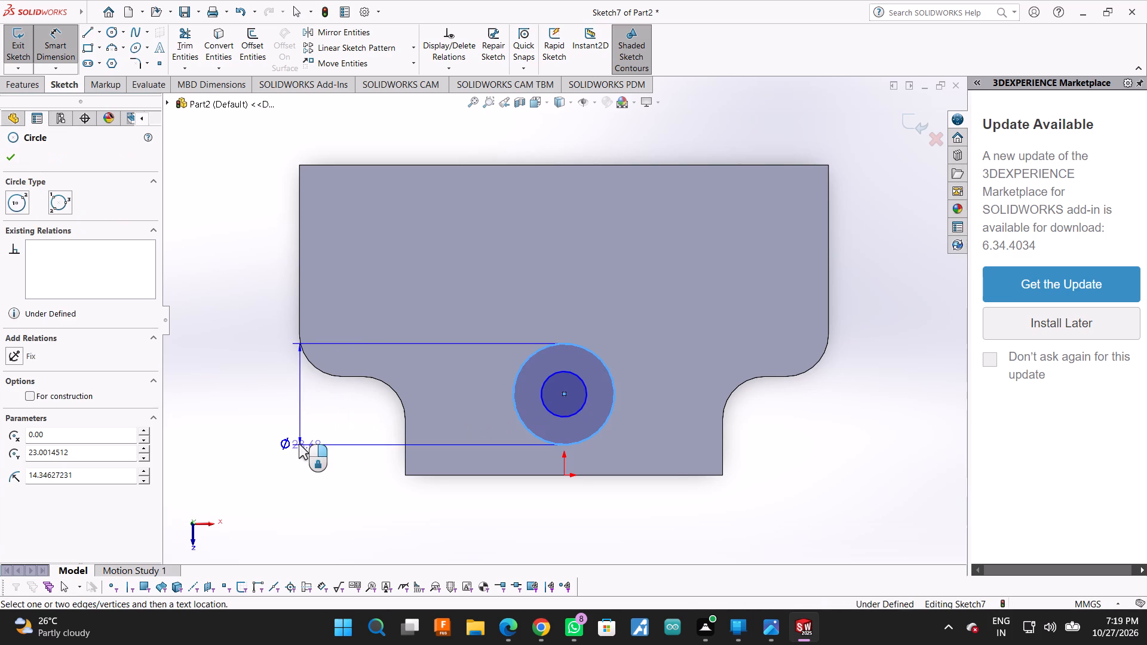
pyautogui.click(263, 446)
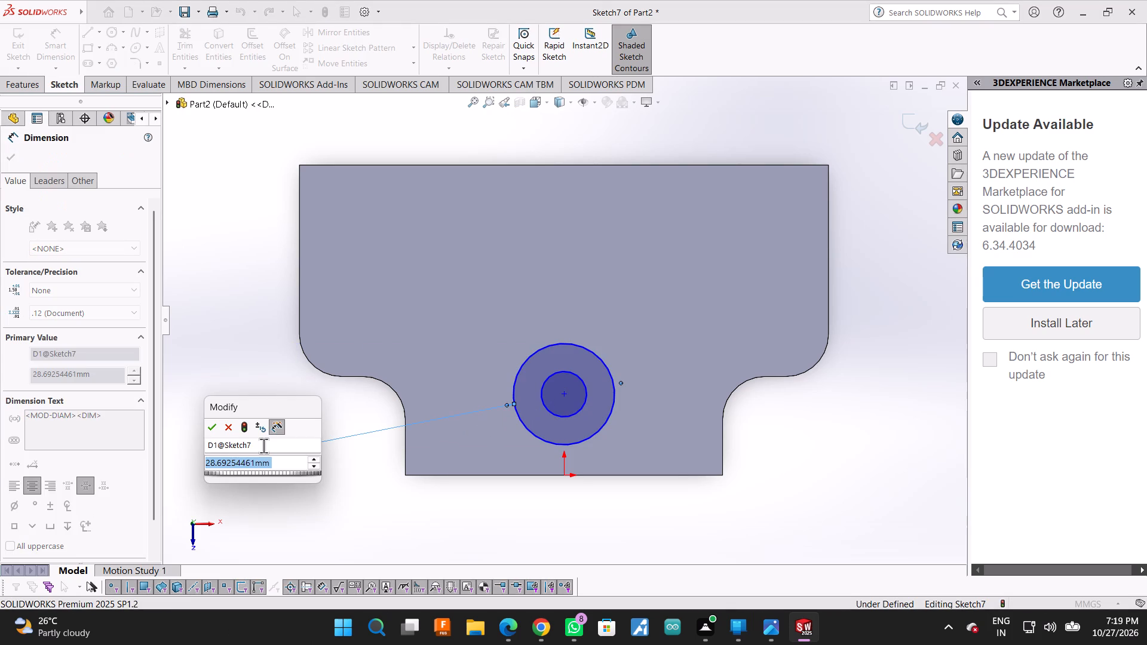
pyautogui.write('50')
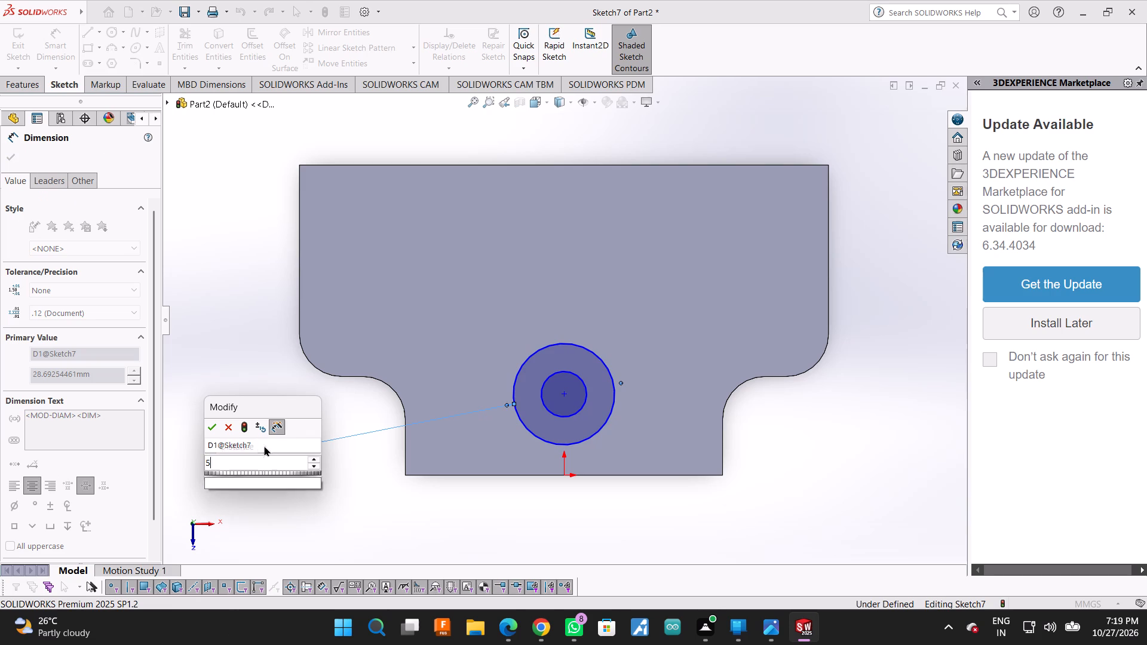
pyautogui.press('Return')
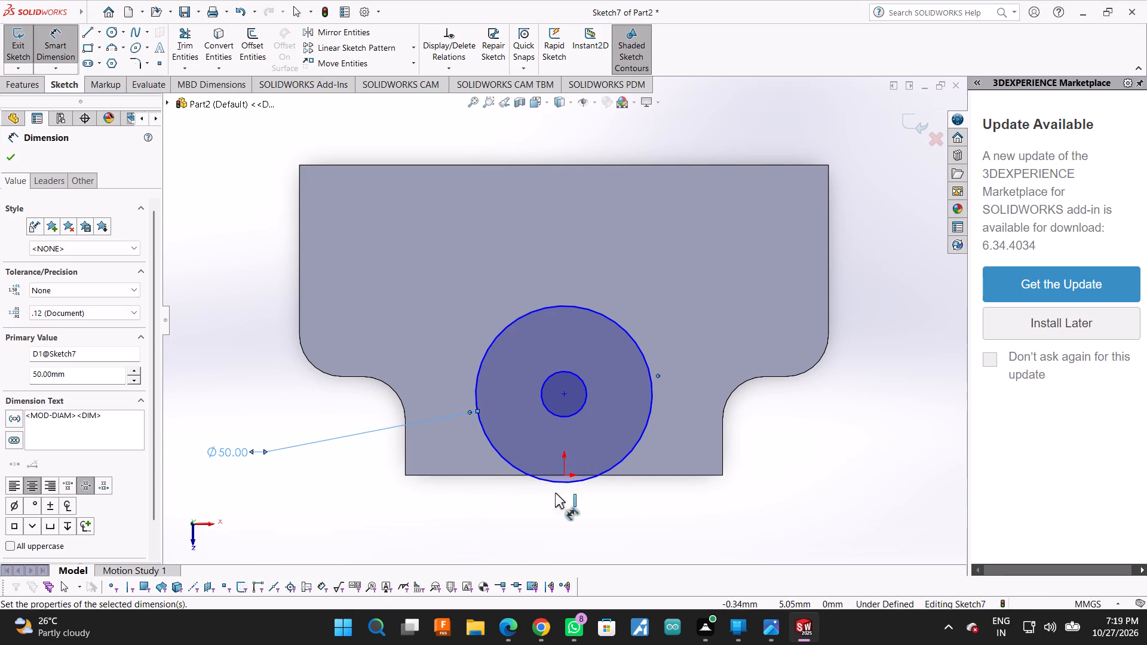
pyautogui.click(584, 396)
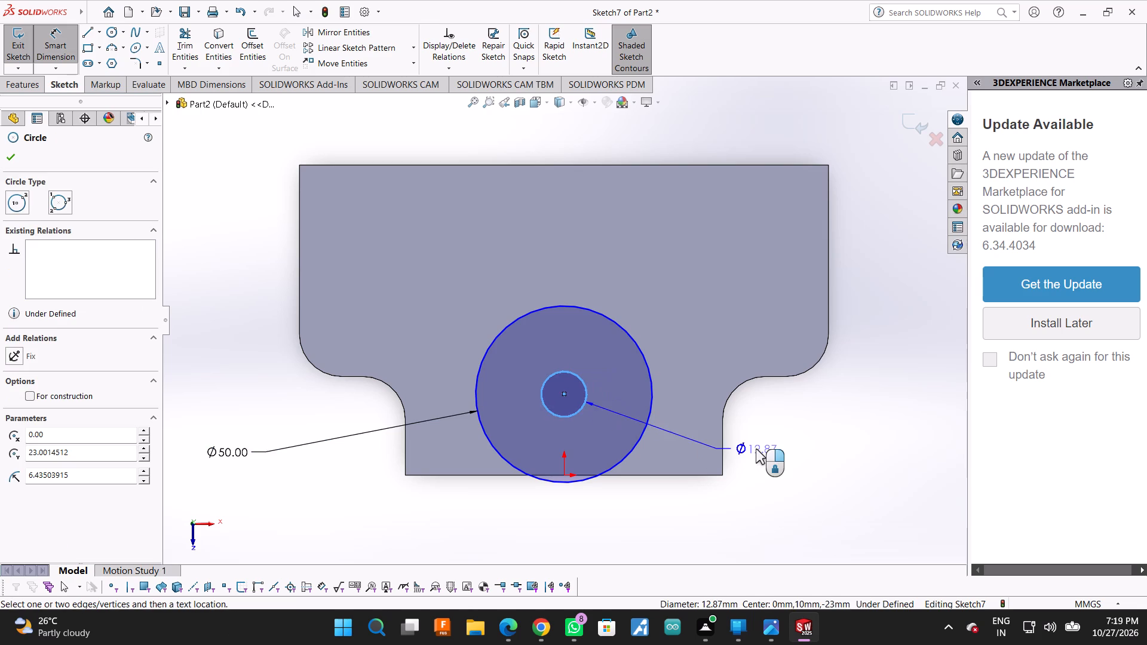
pyautogui.click(771, 441)
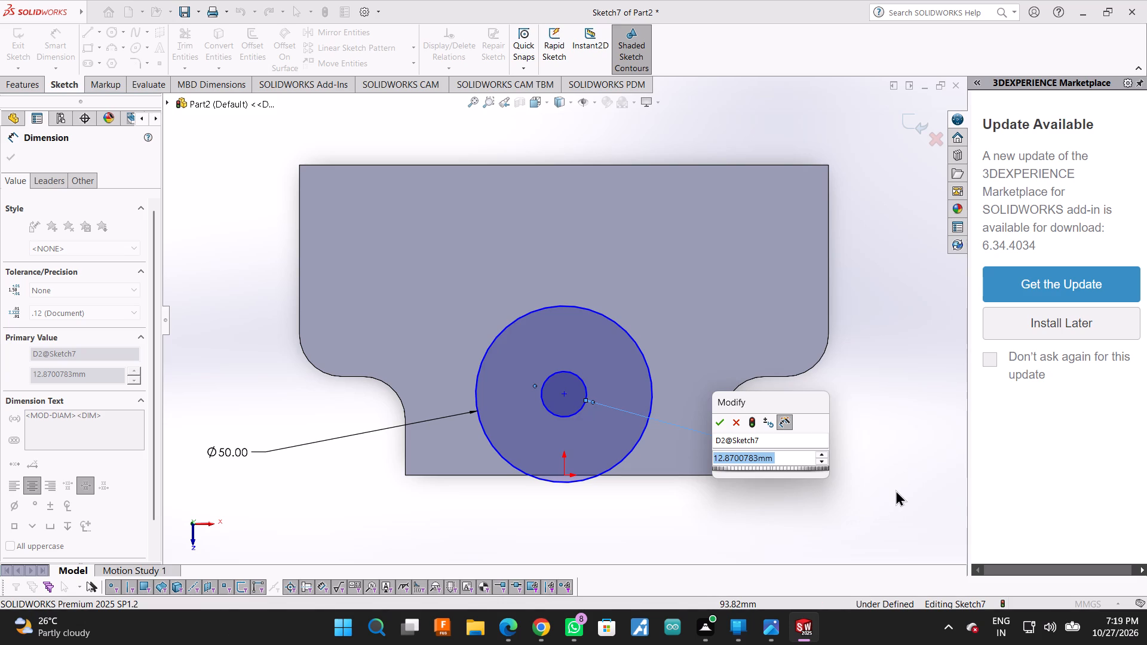
pyautogui.write('32')
pyautogui.press('Return')
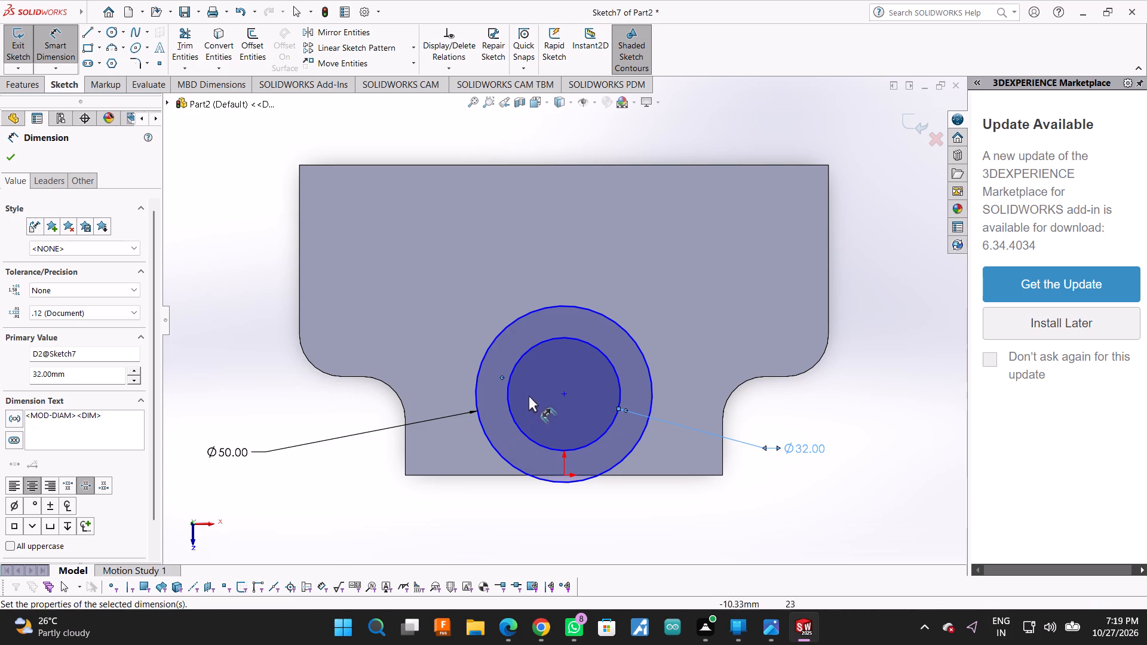
# Dimension the circles' common centre 60 mm from the plate's long upper edge.
pyautogui.click(565, 396)
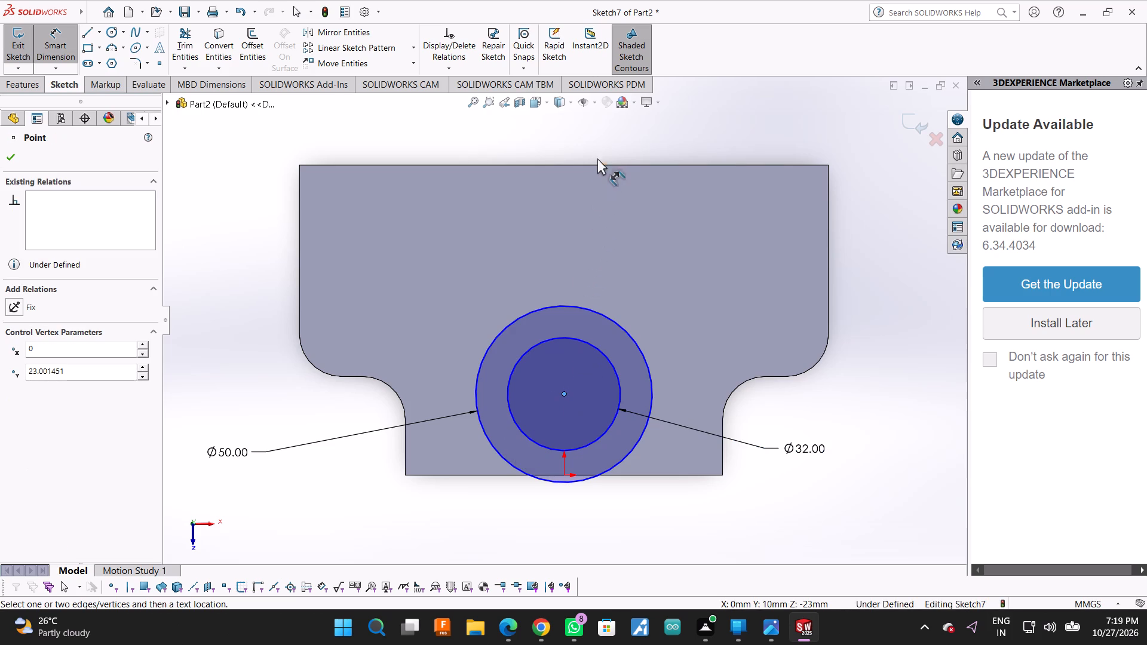
pyautogui.click(593, 165)
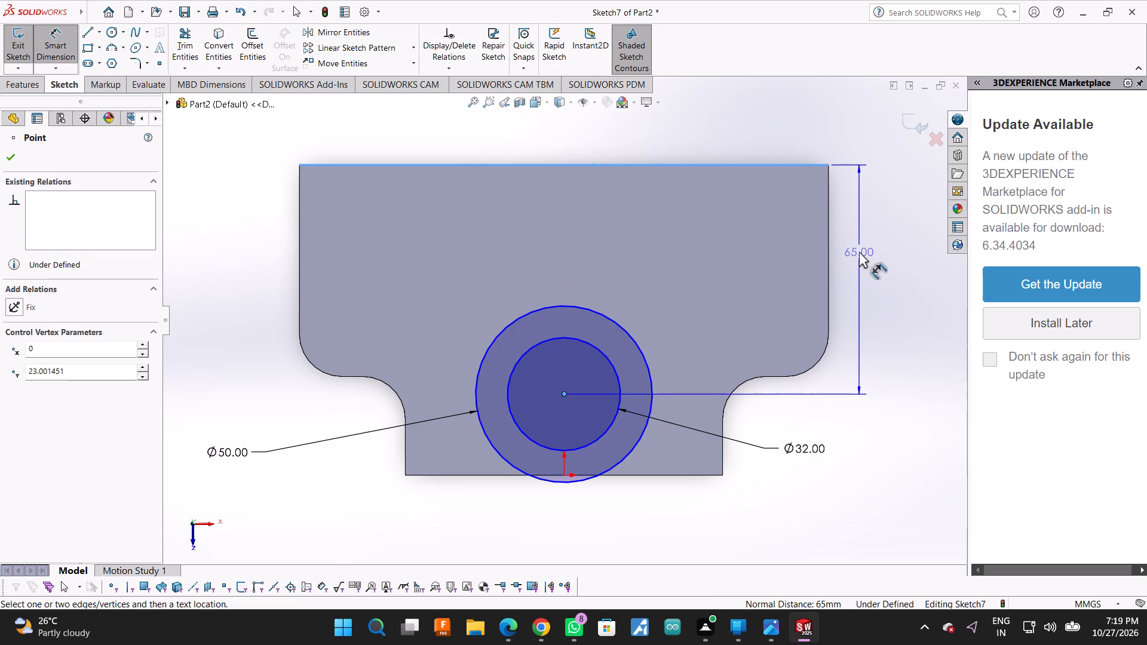
pyautogui.click(859, 251)
pyautogui.write('60')
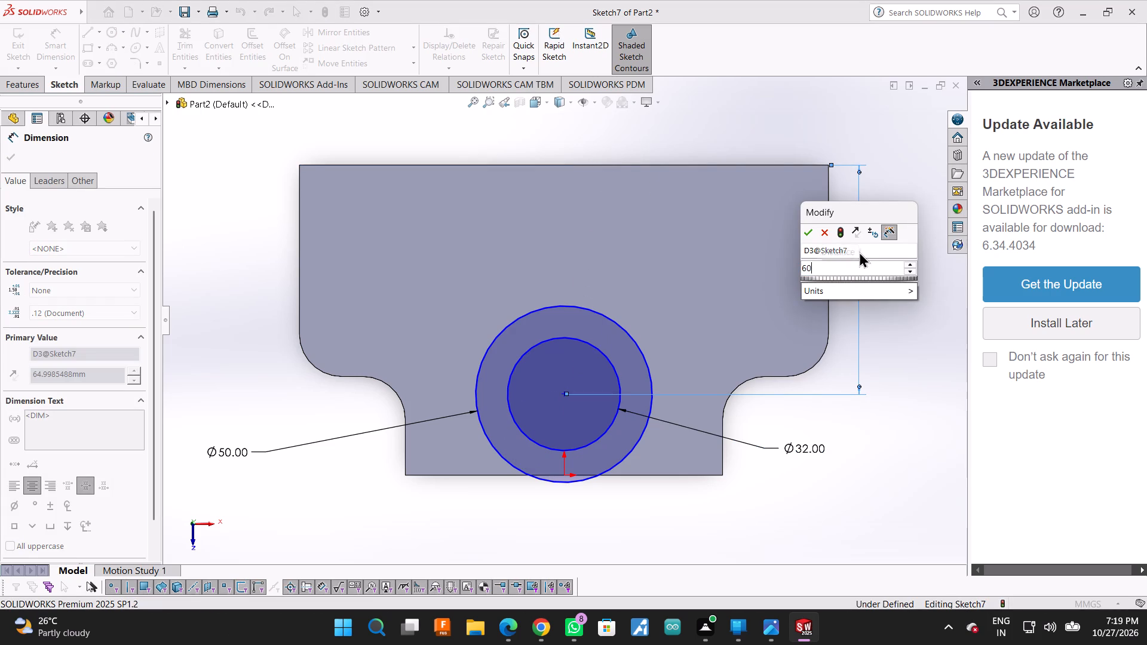
pyautogui.press('Return')
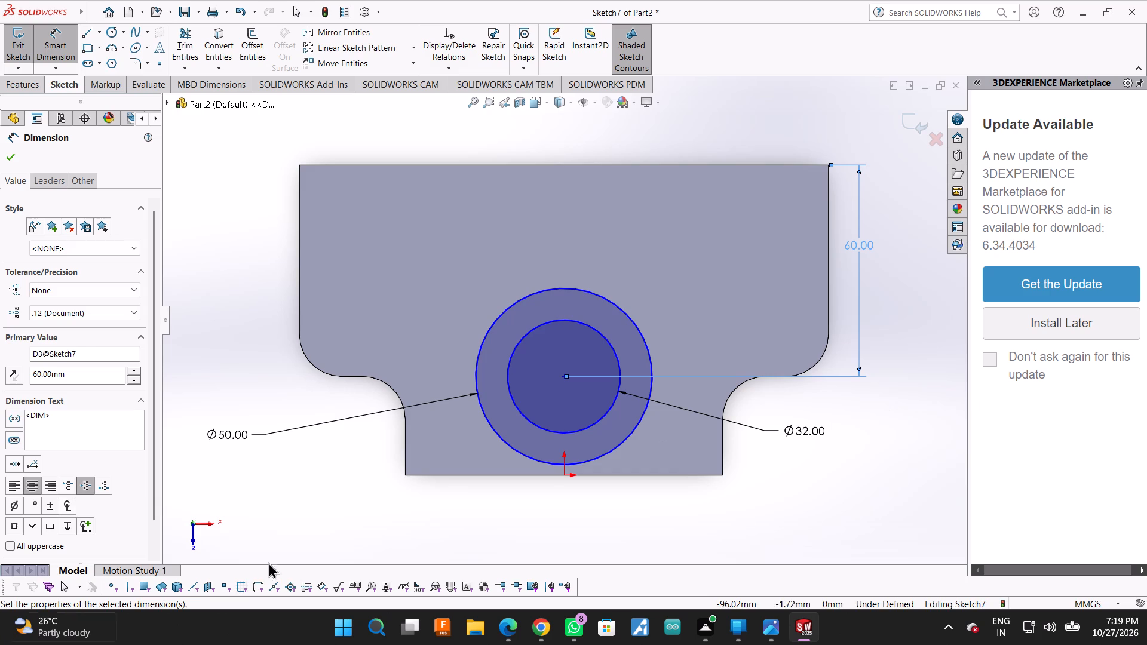
pyautogui.click(3, 152)
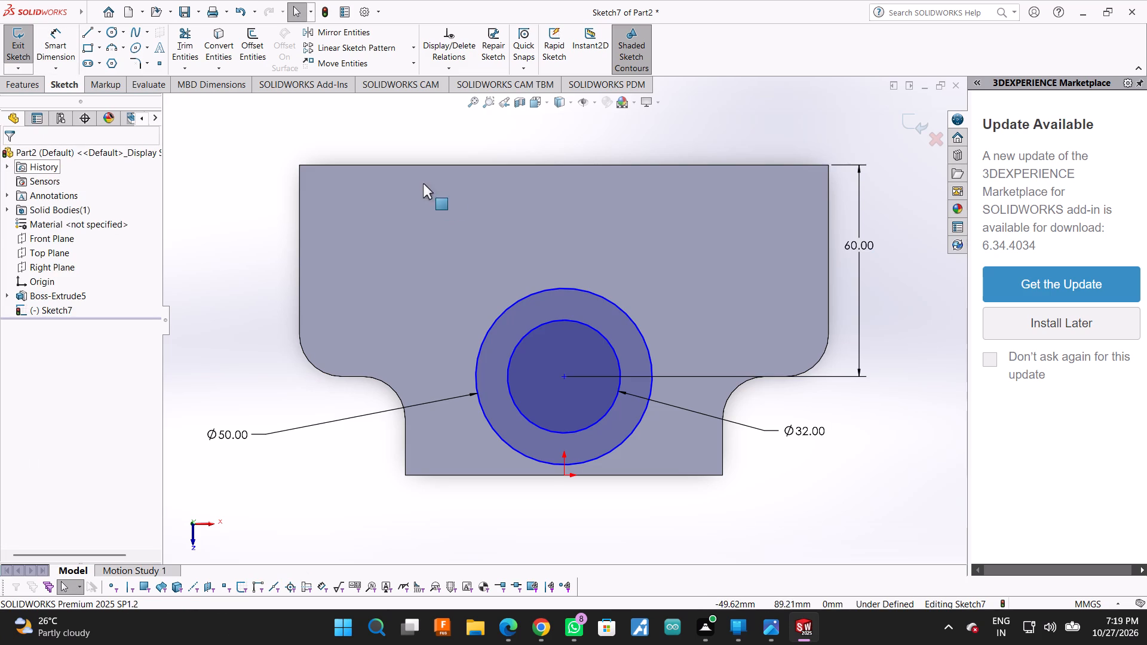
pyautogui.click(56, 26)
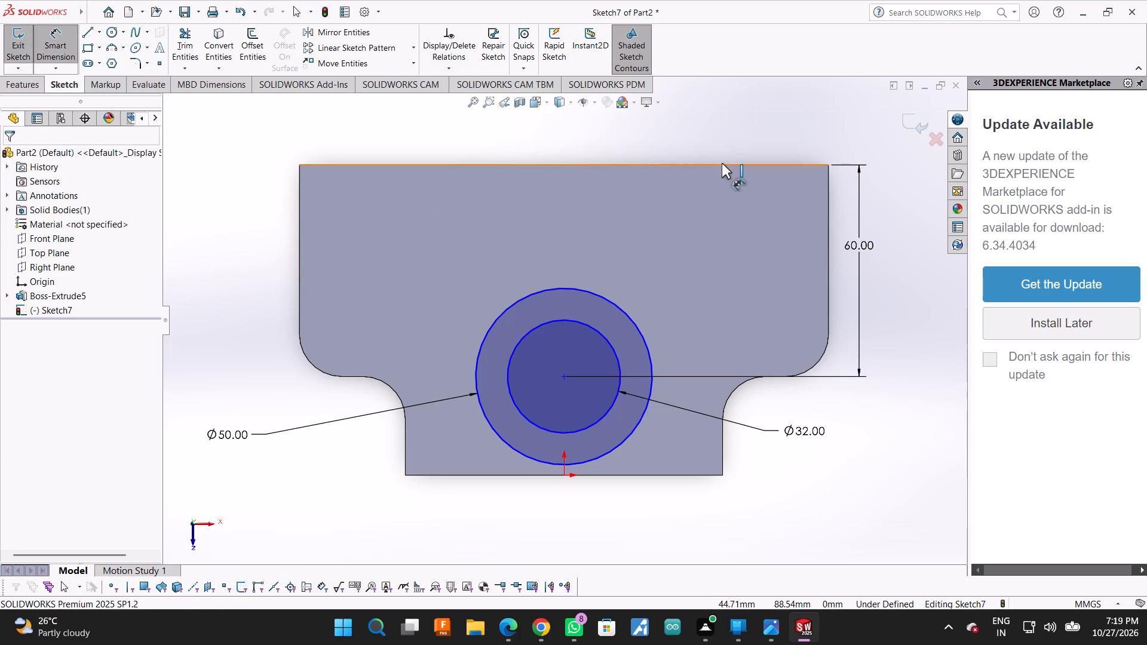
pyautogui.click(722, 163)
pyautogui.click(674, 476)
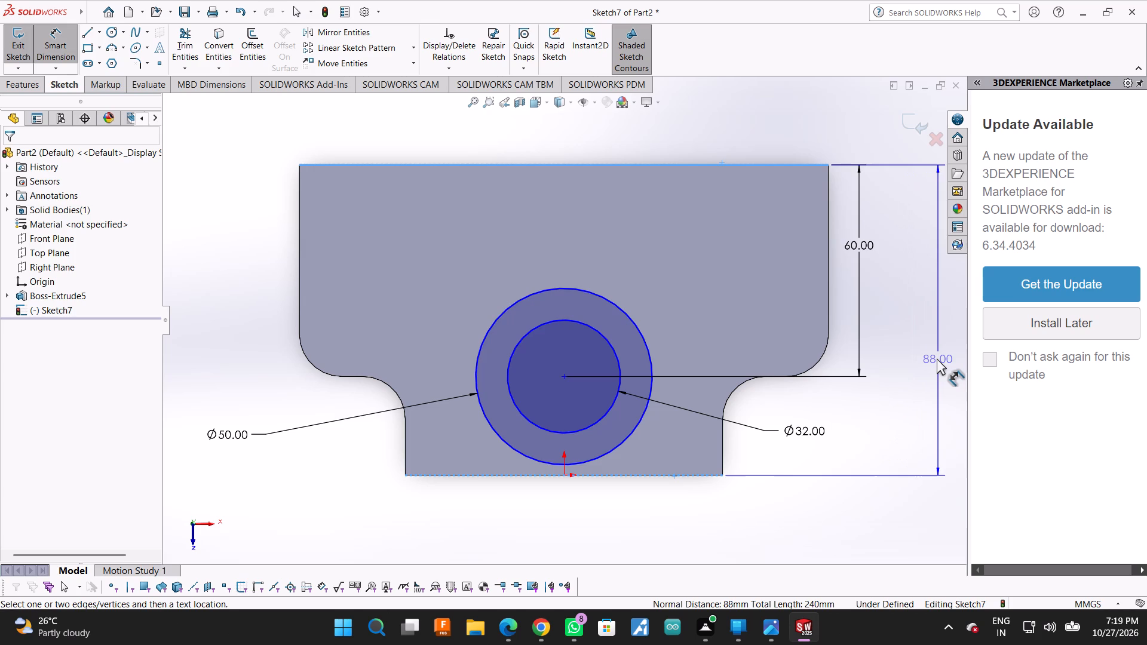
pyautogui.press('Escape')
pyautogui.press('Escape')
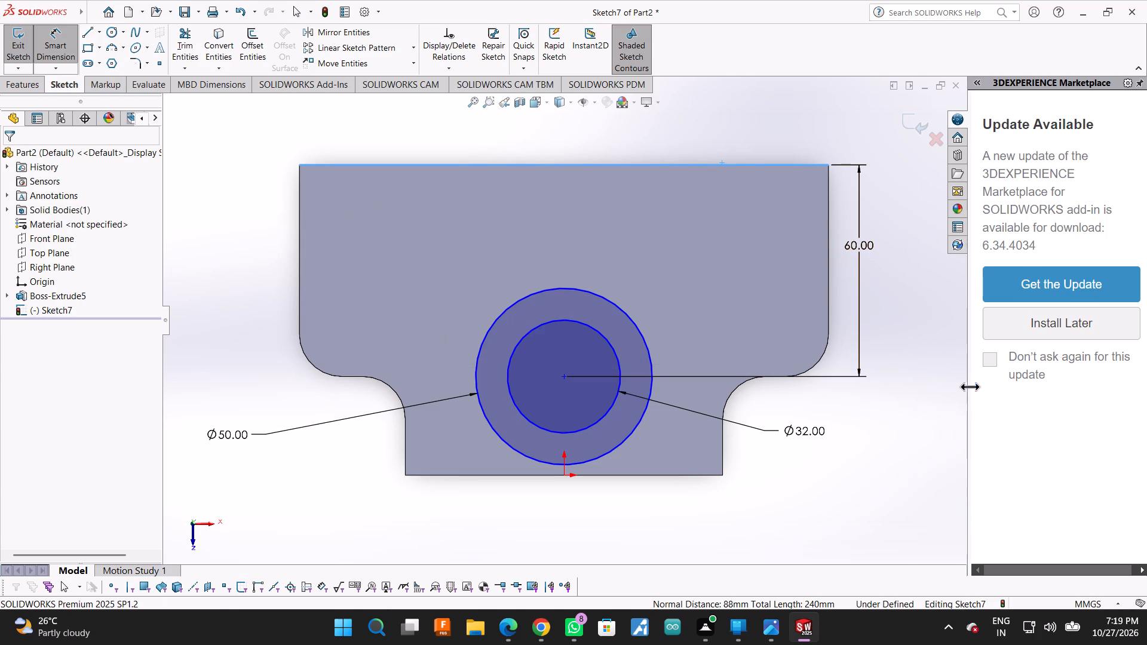
# Extrude the ring between the two circles as a blind boss 38 mm deep, merged with the plate.
pyautogui.moveTo(967, 403); pyautogui.dragTo(1146, 401)
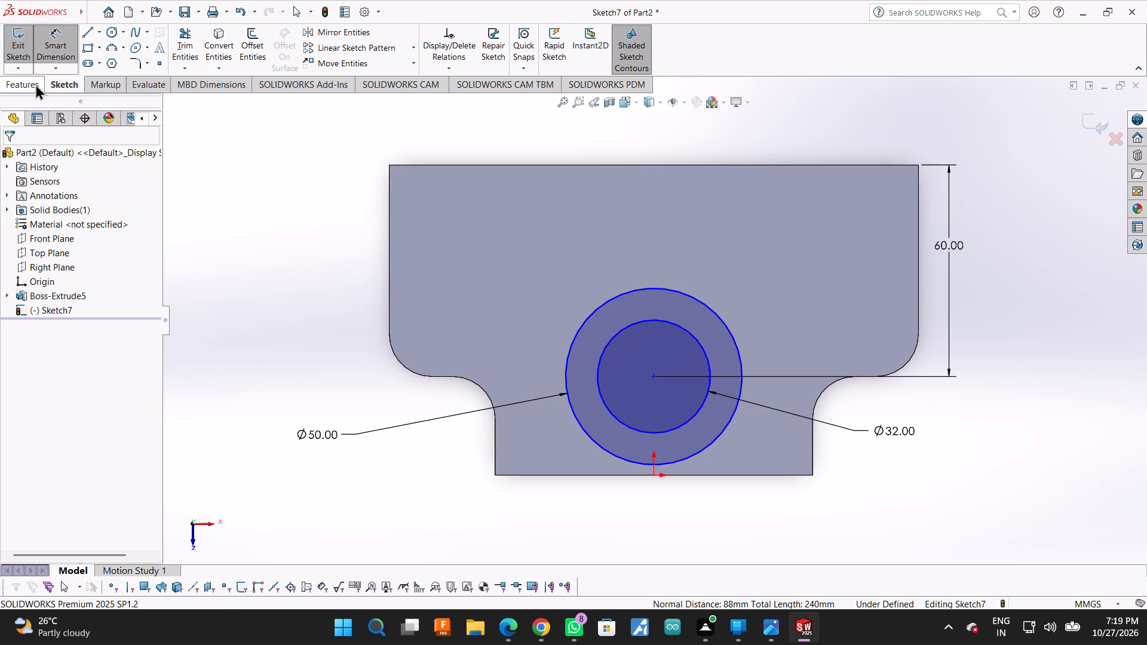
pyautogui.click(14, 39)
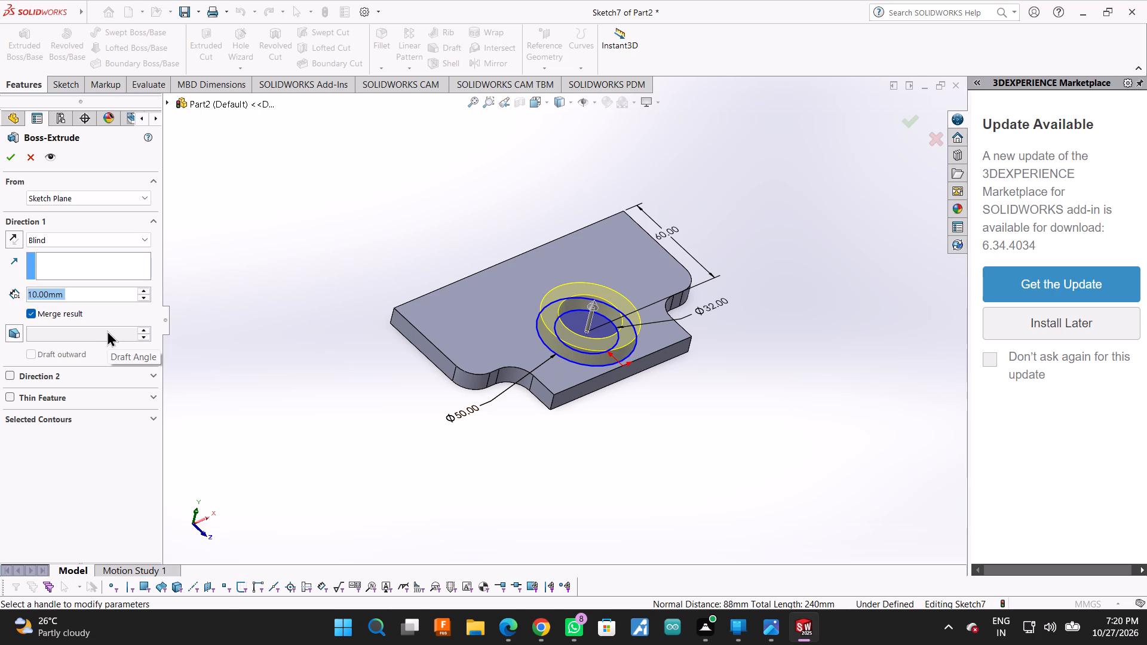
pyautogui.write('38')
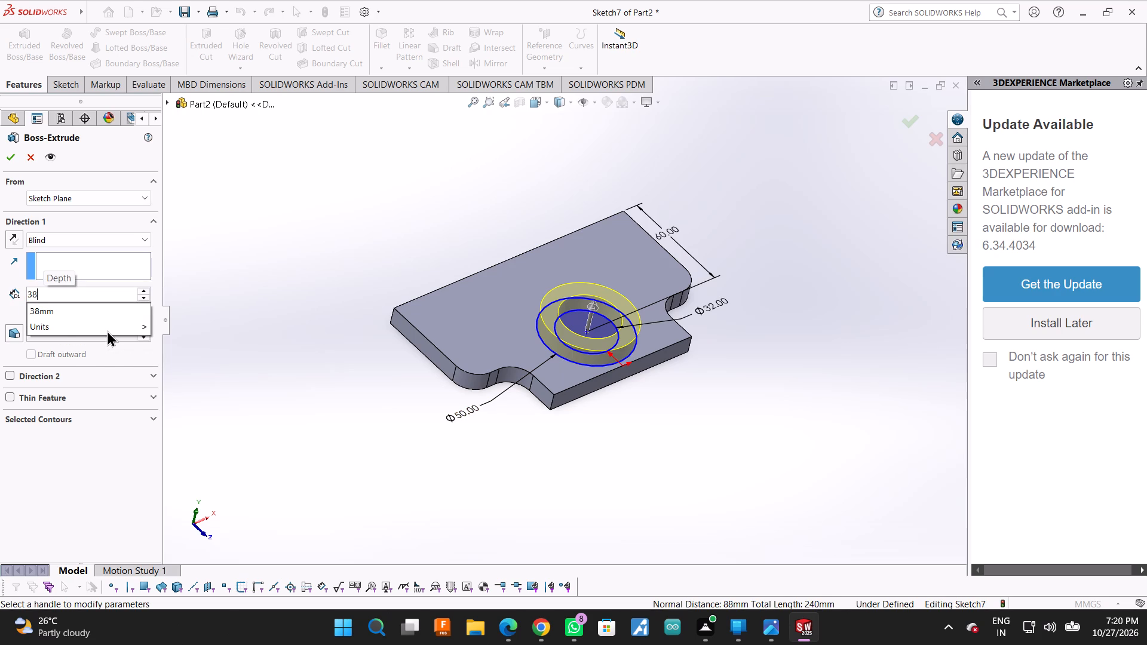
pyautogui.press('Return')
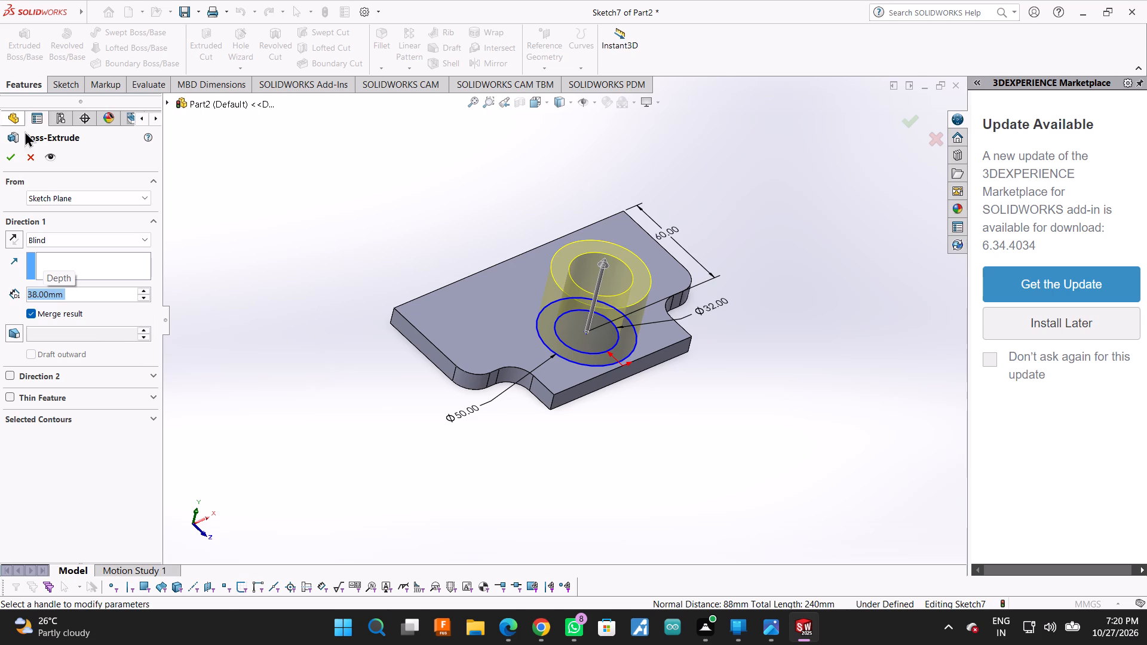
pyautogui.click(14, 156)
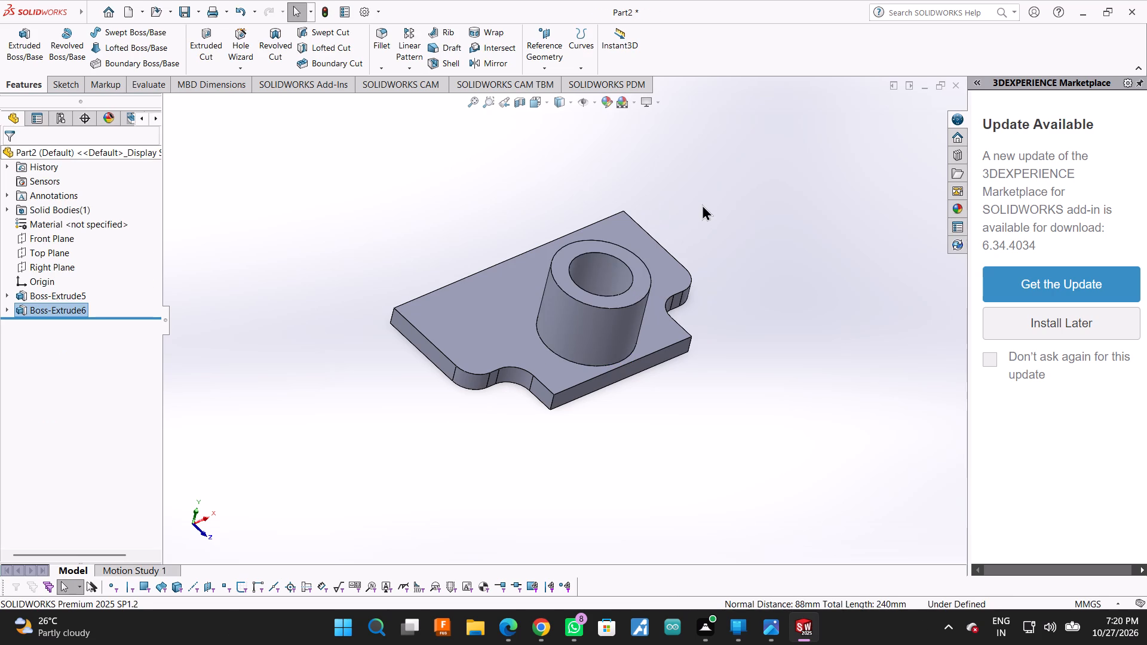
# Start a new sketch on the plate's large top face around the hollow cylindrical boss.
pyautogui.moveTo(694, 217); pyautogui.dragTo(686, 325, button='middle')
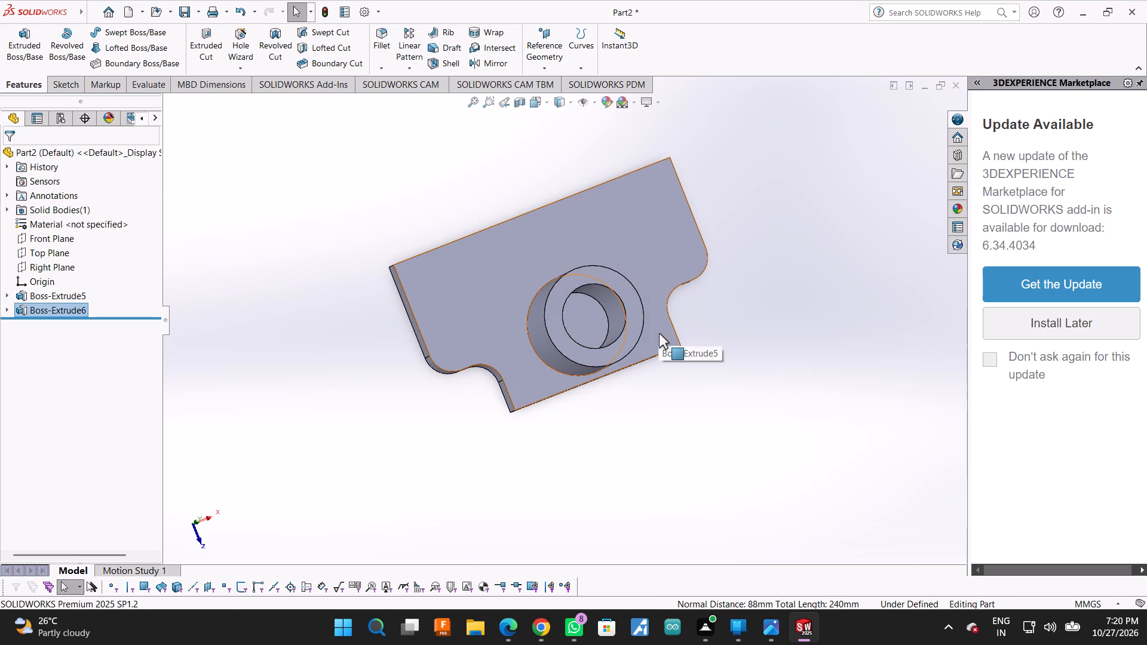
pyautogui.click(646, 223)
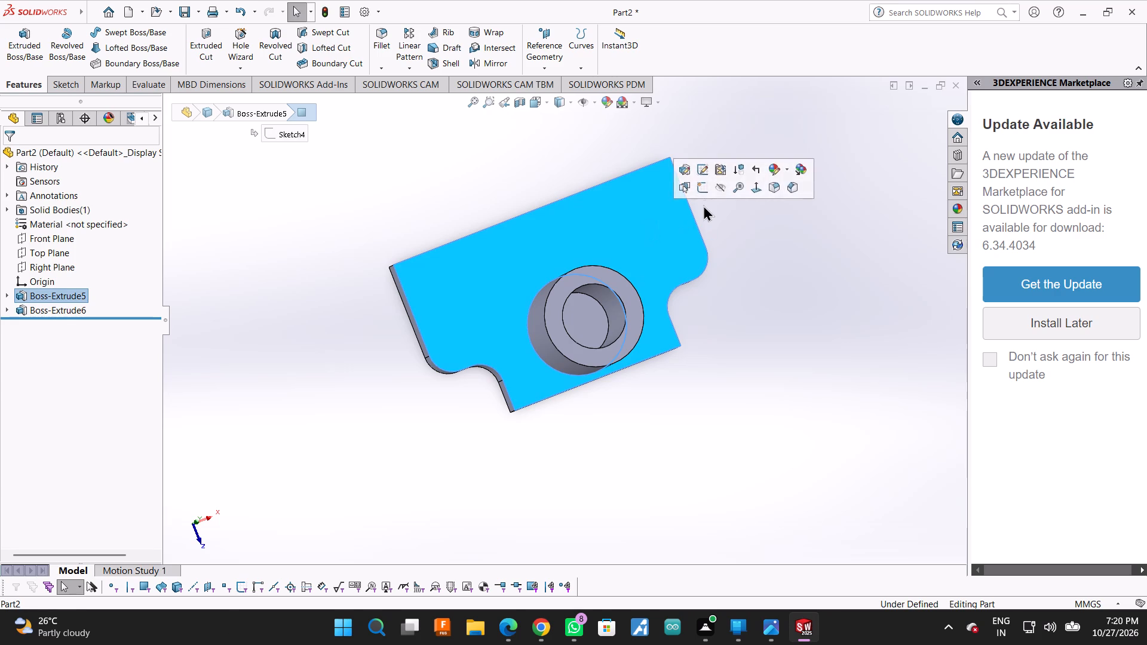
pyautogui.click(702, 188)
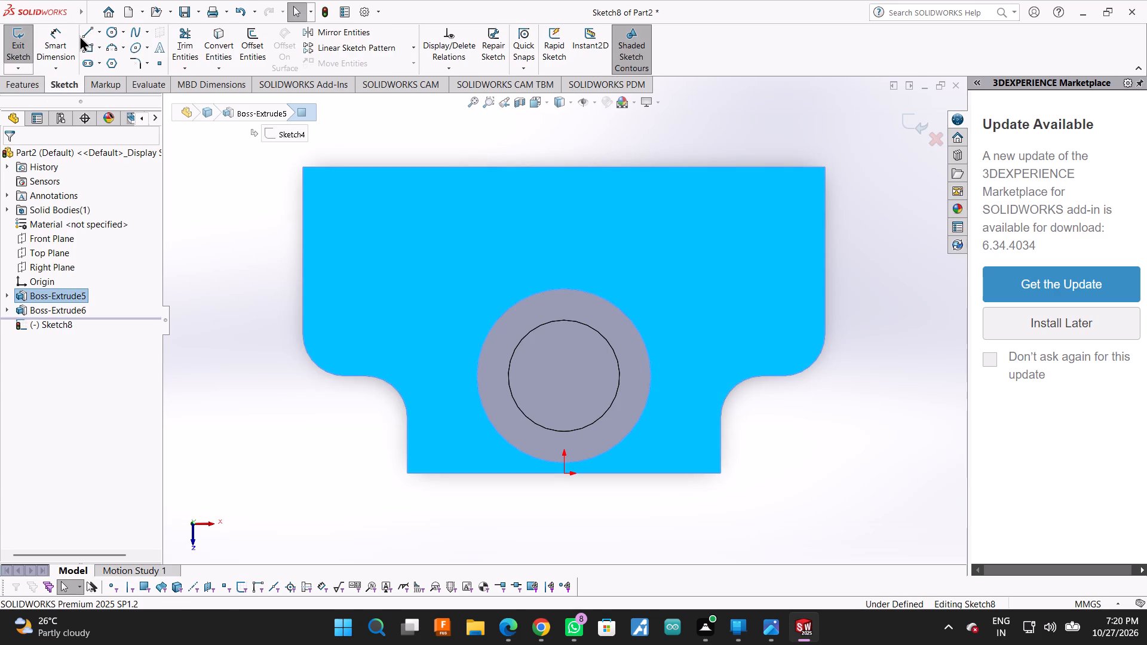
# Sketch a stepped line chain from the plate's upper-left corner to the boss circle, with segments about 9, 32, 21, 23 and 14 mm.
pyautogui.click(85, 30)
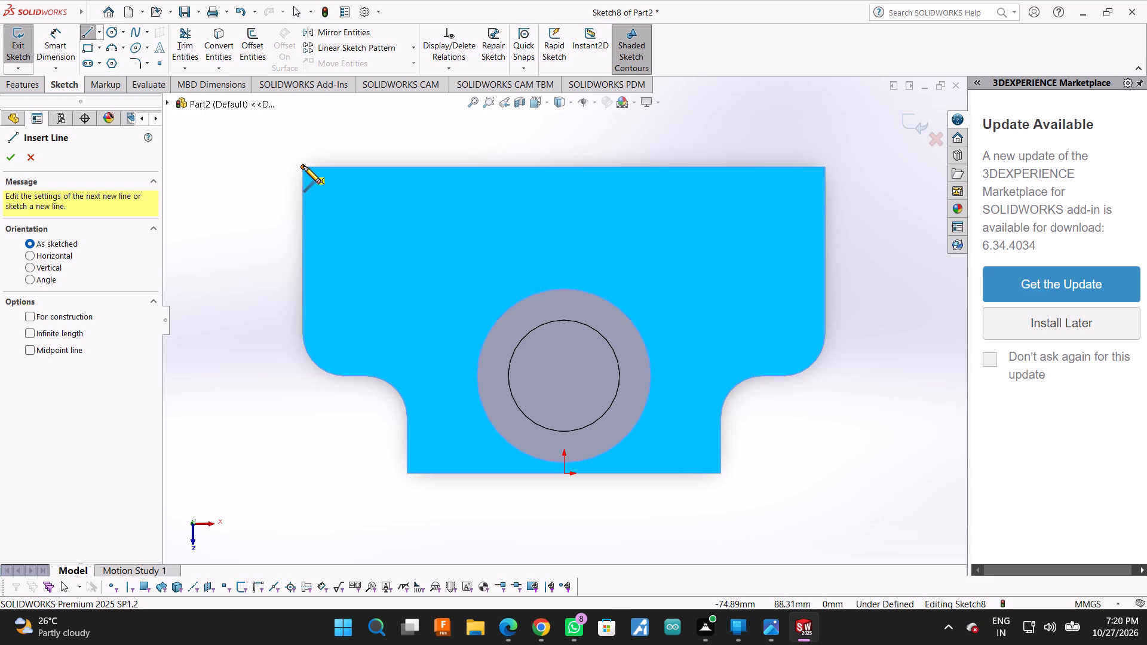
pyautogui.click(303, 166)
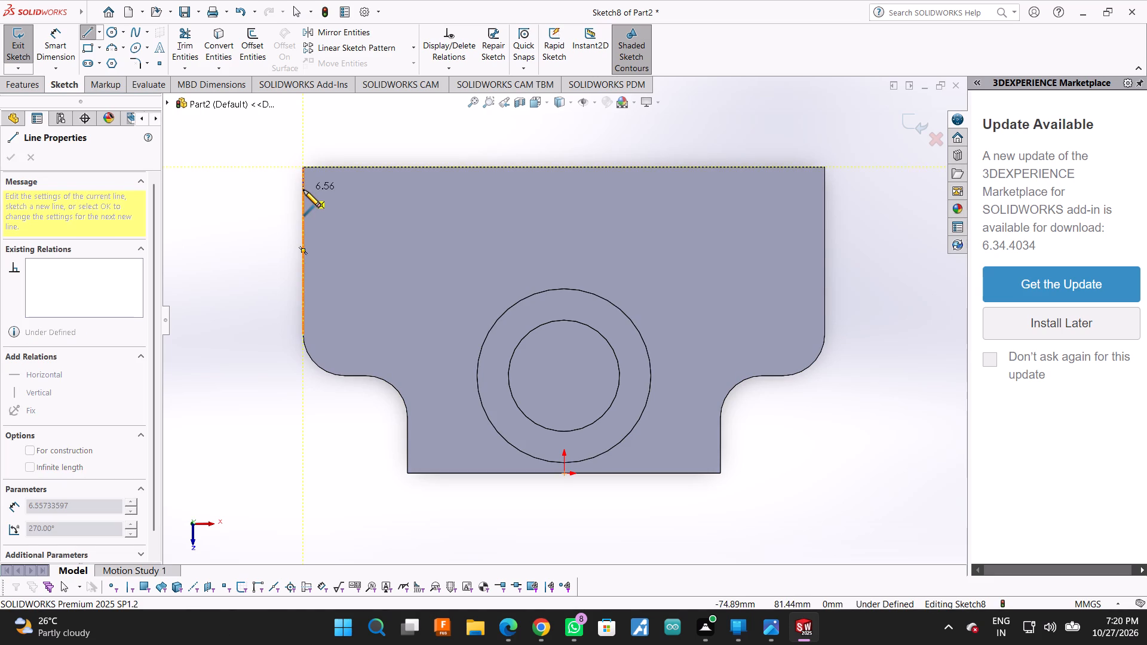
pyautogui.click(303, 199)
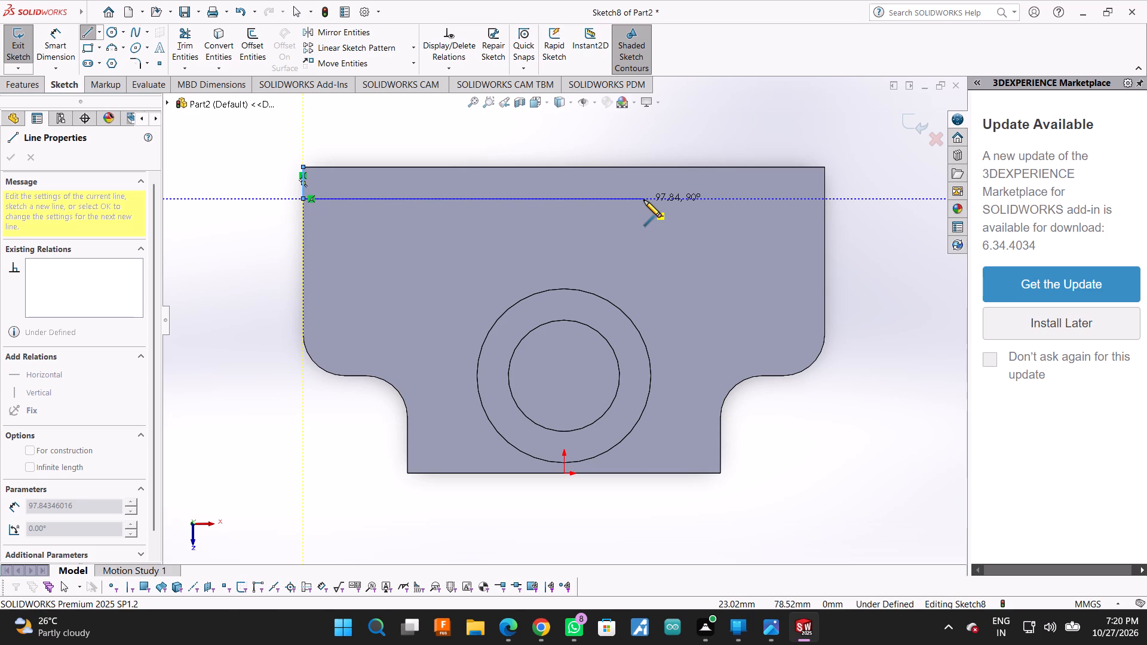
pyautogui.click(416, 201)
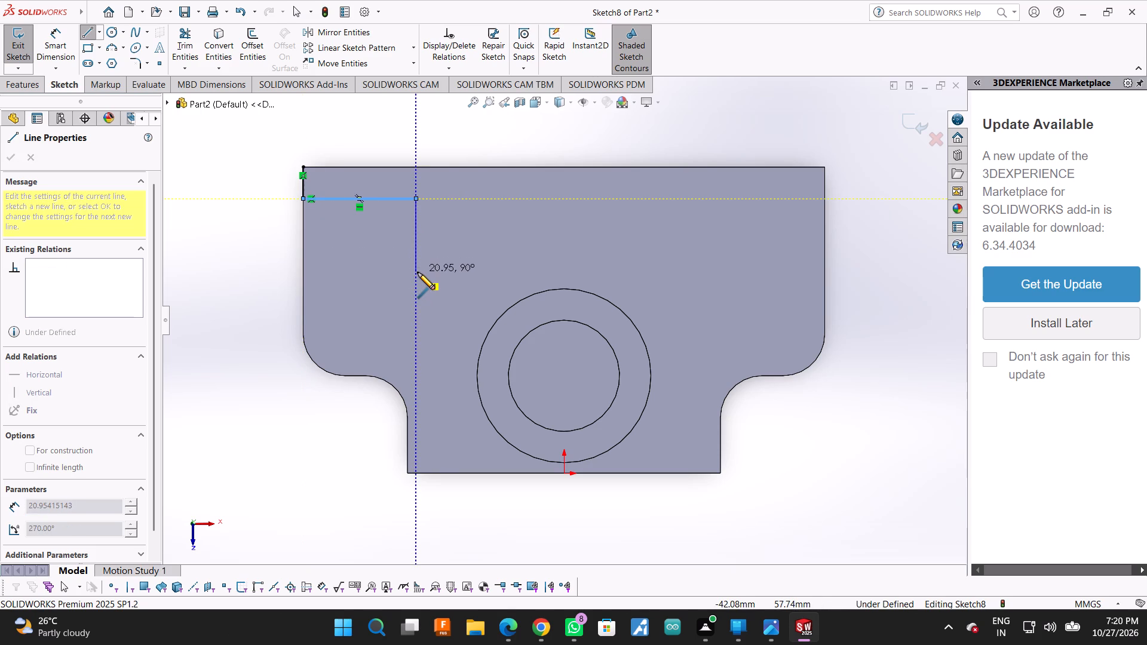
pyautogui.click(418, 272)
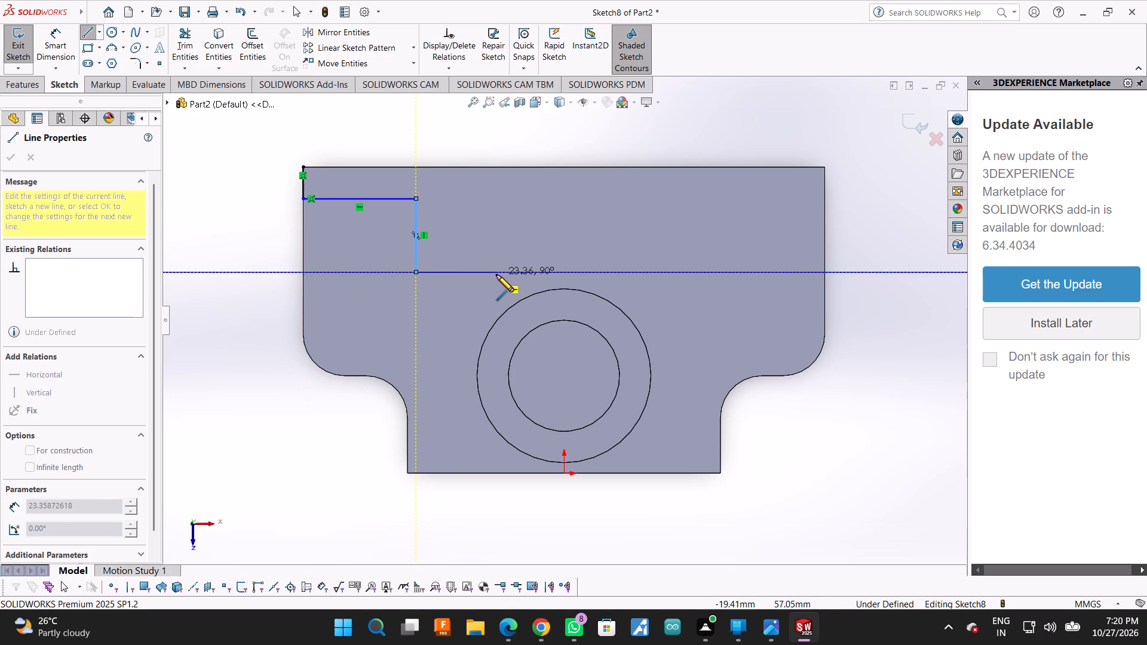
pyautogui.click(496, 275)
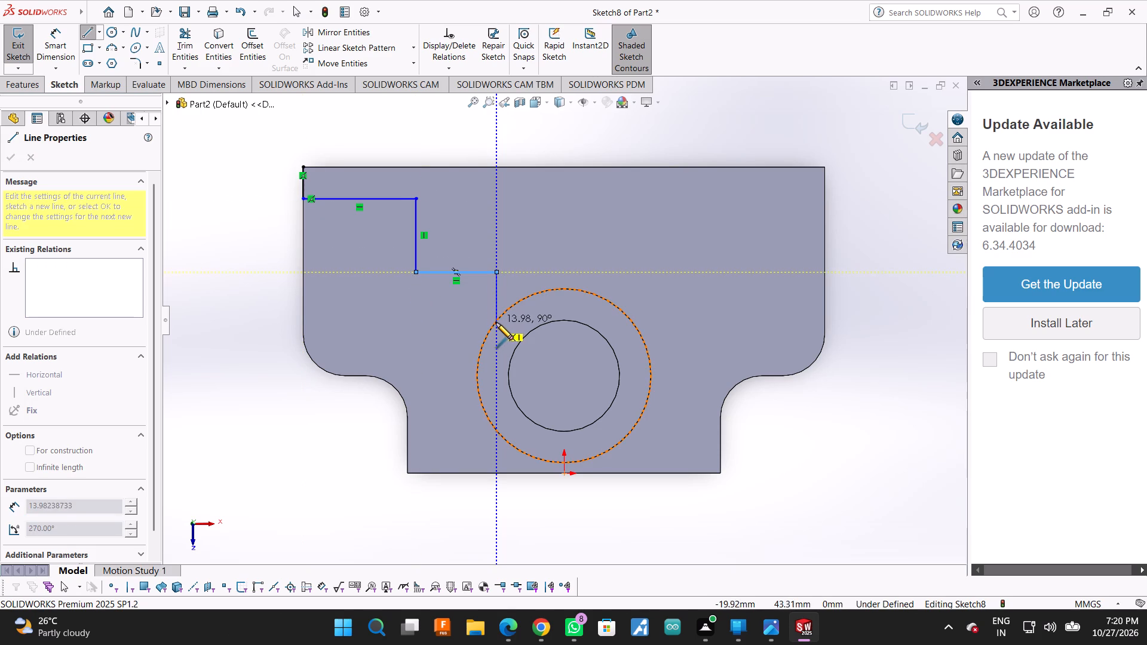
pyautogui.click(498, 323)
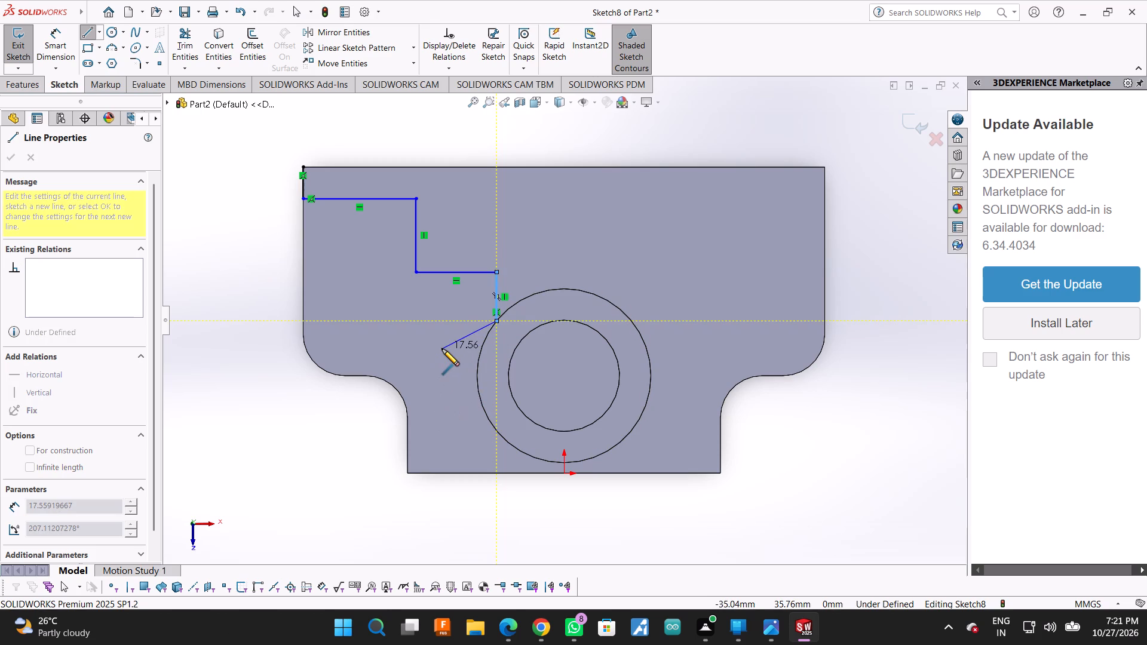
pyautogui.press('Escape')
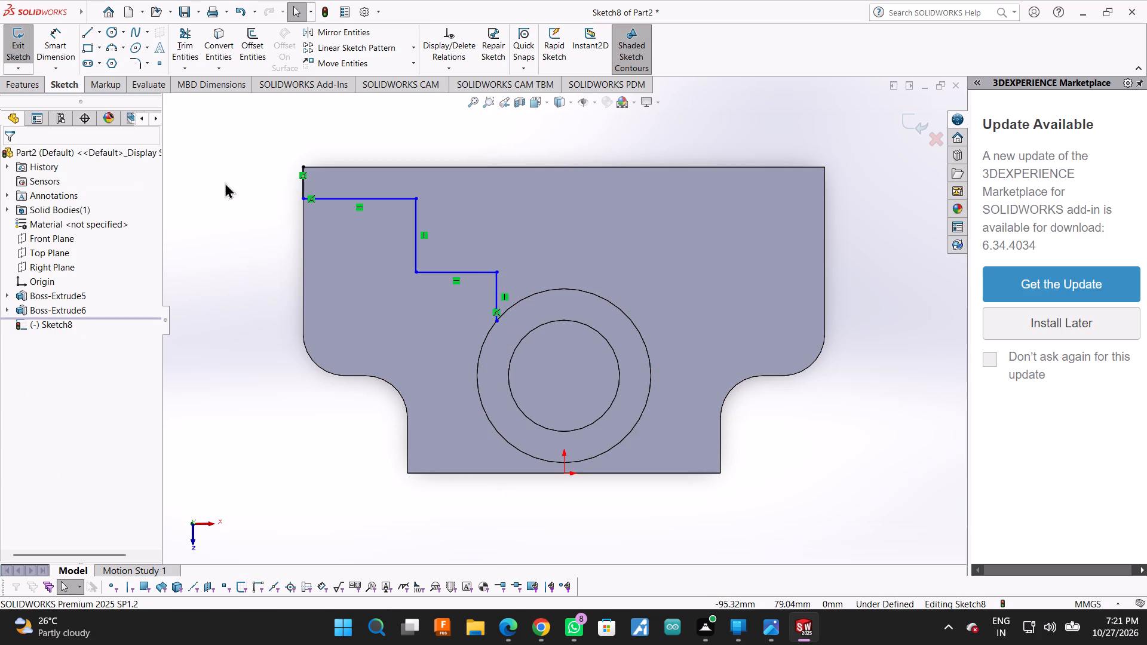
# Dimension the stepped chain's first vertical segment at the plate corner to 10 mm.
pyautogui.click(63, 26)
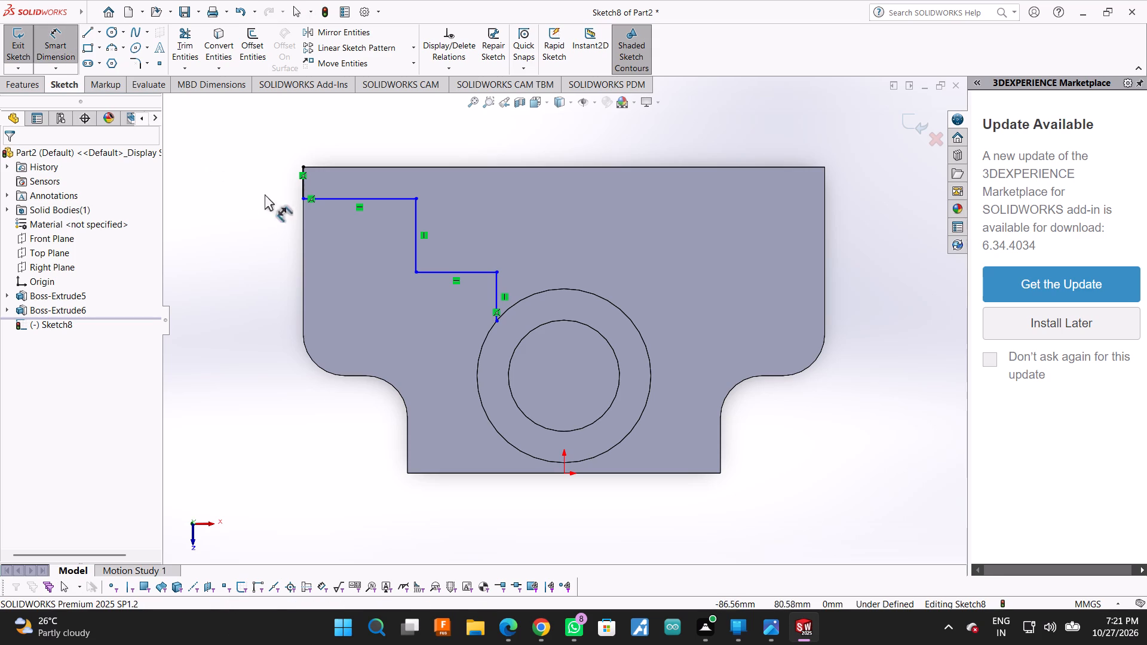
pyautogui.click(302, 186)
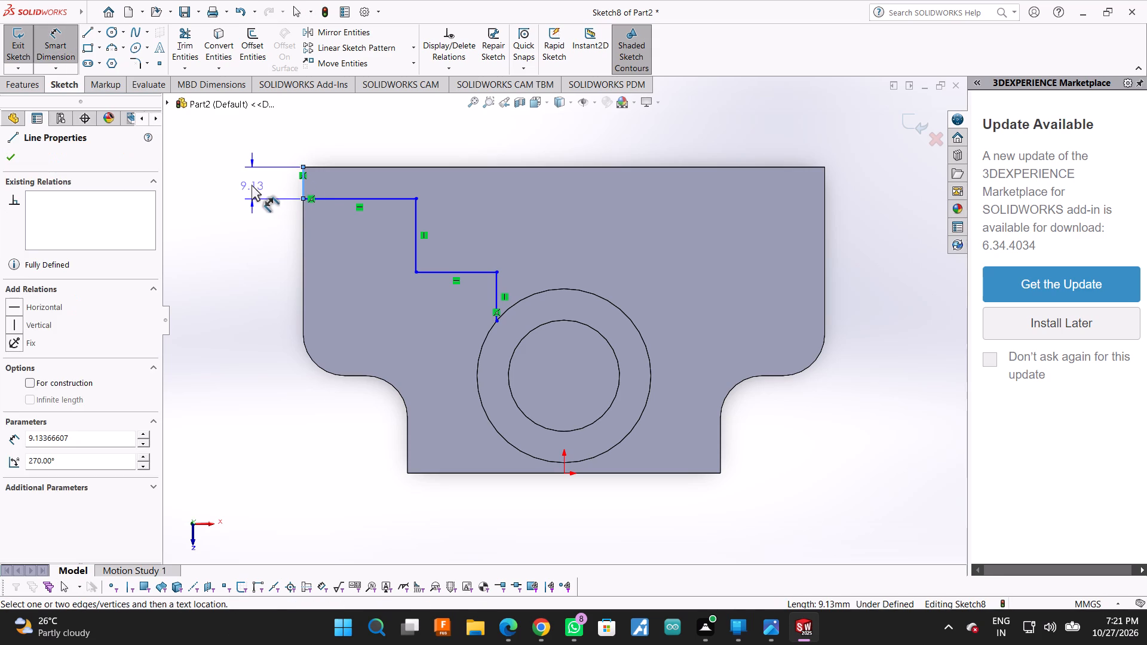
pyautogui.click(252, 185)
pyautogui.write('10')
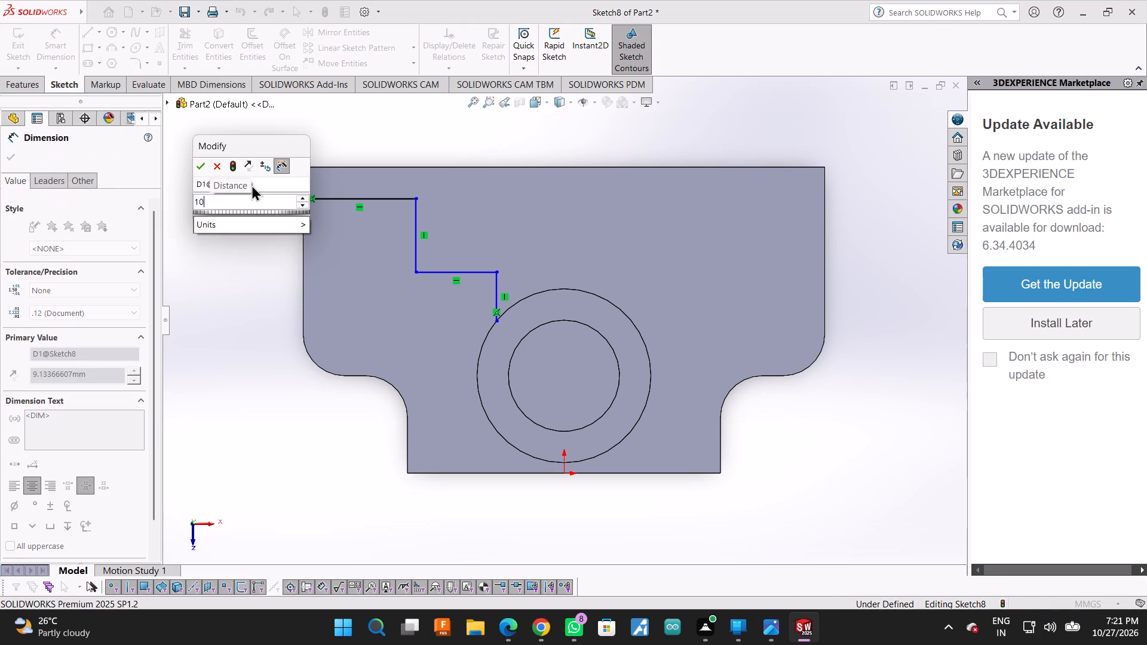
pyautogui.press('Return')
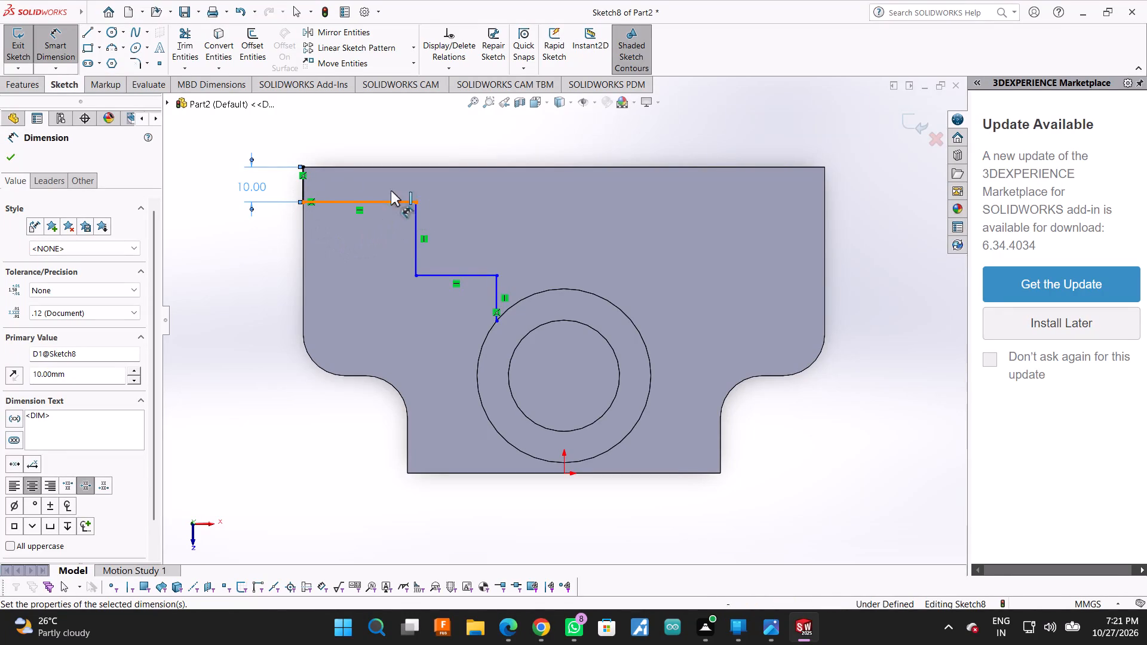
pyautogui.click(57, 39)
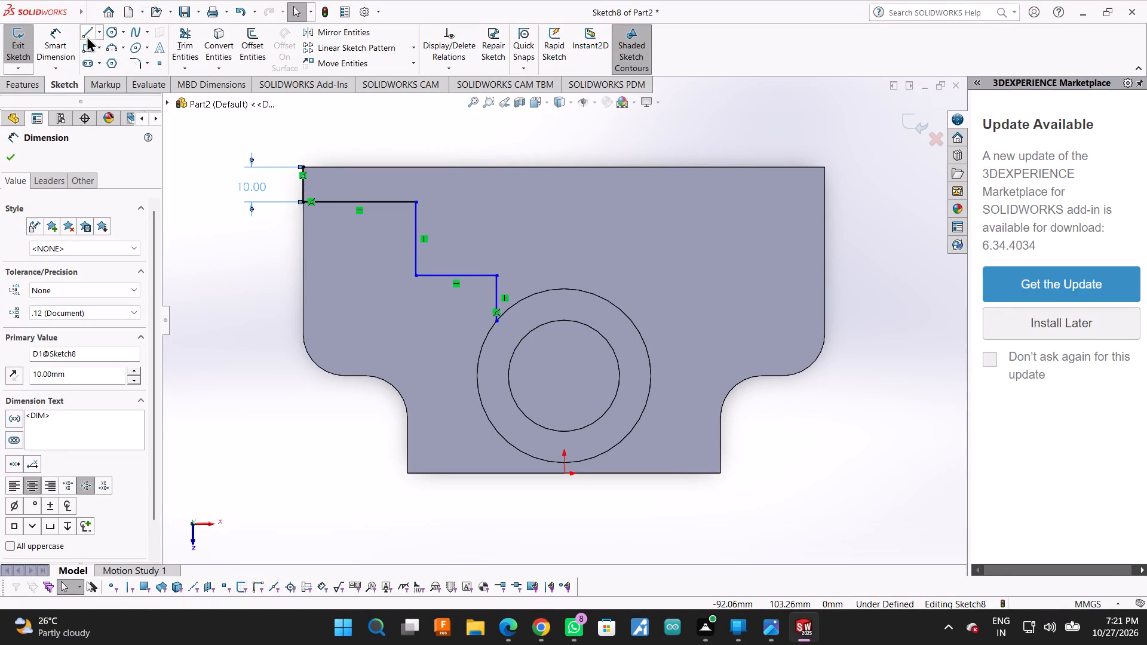
# Sketch a midpoint line about 60 mm long on the plate's long upper edge, centred on that edge's midpoint.
pyautogui.click(87, 34)
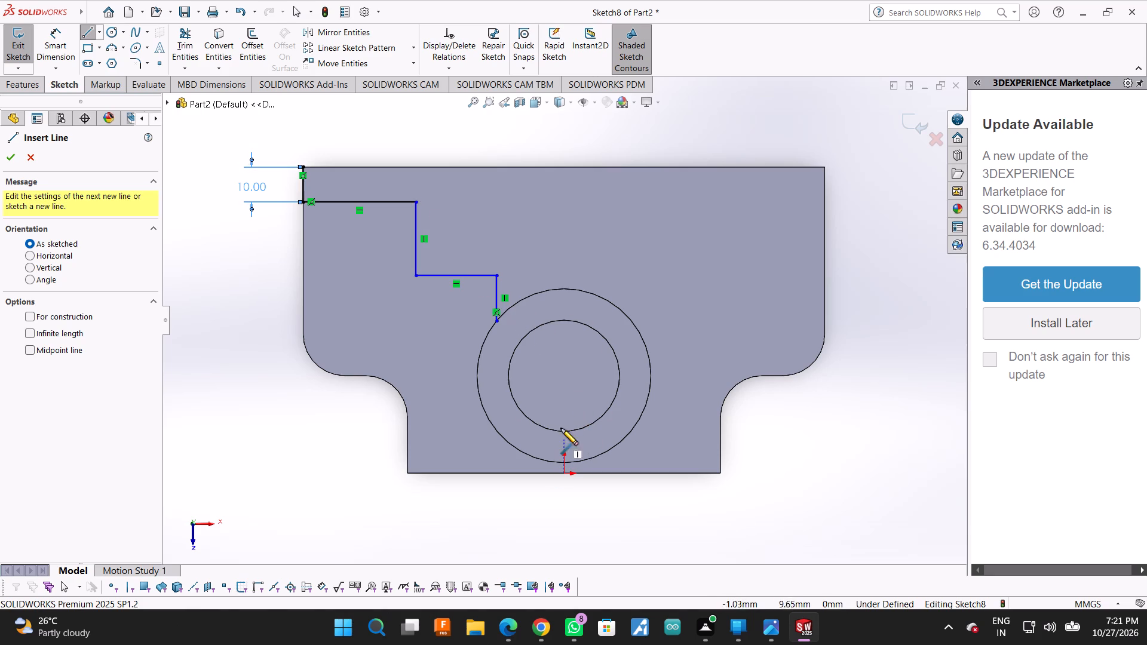
pyautogui.click(565, 167)
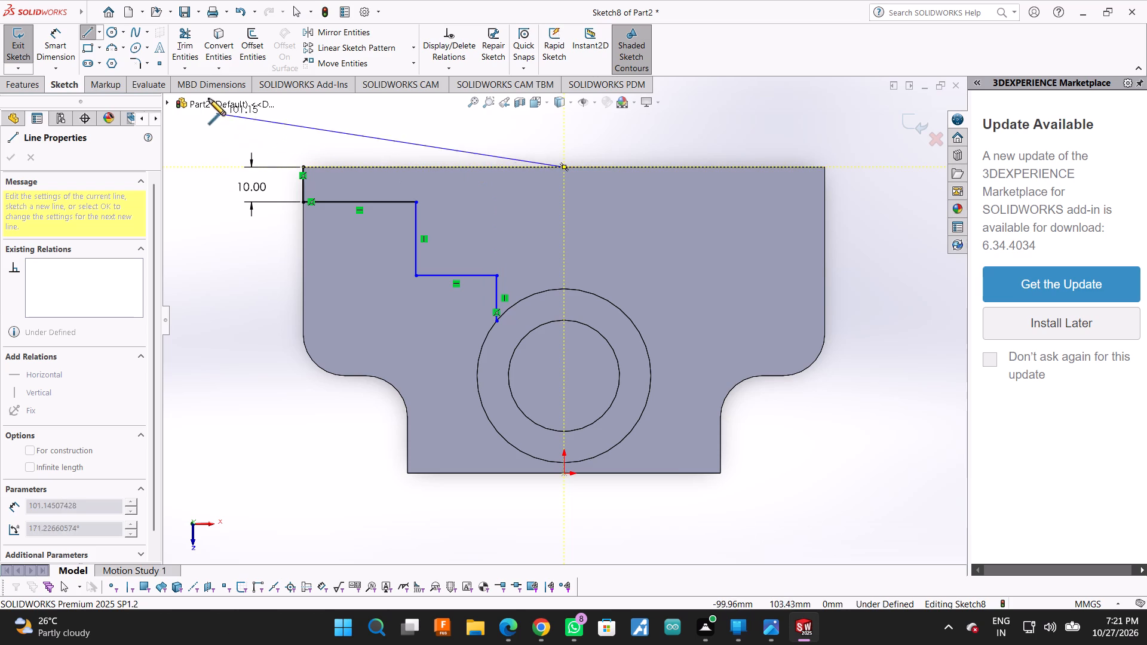
pyautogui.click(102, 31)
pyautogui.click(101, 74)
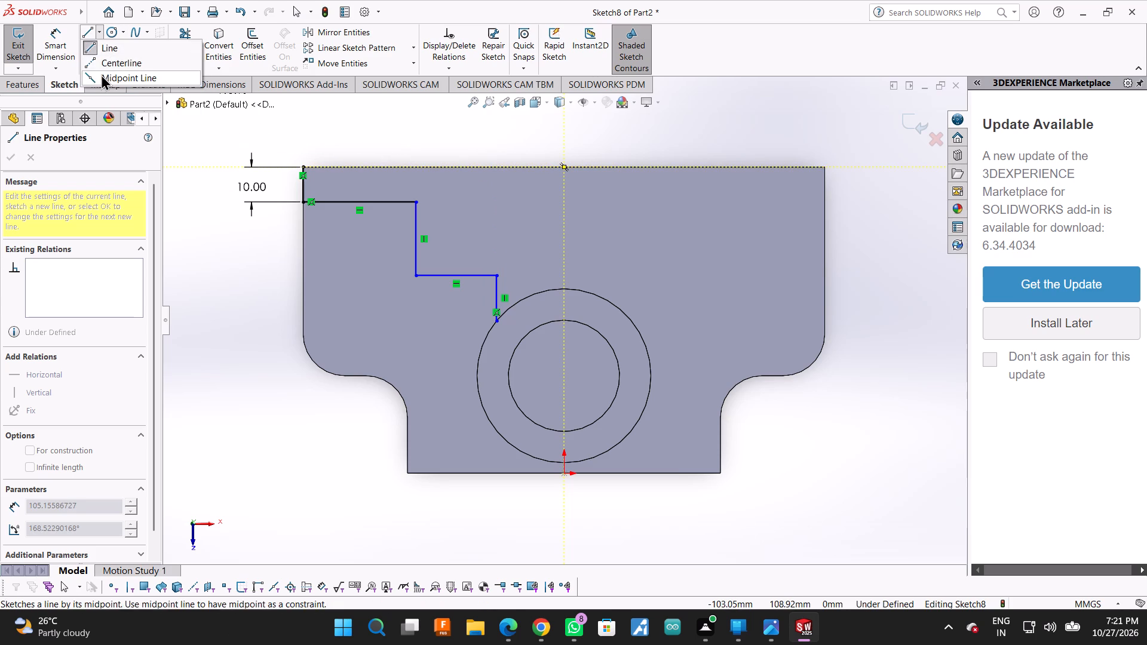
pyautogui.click(563, 168)
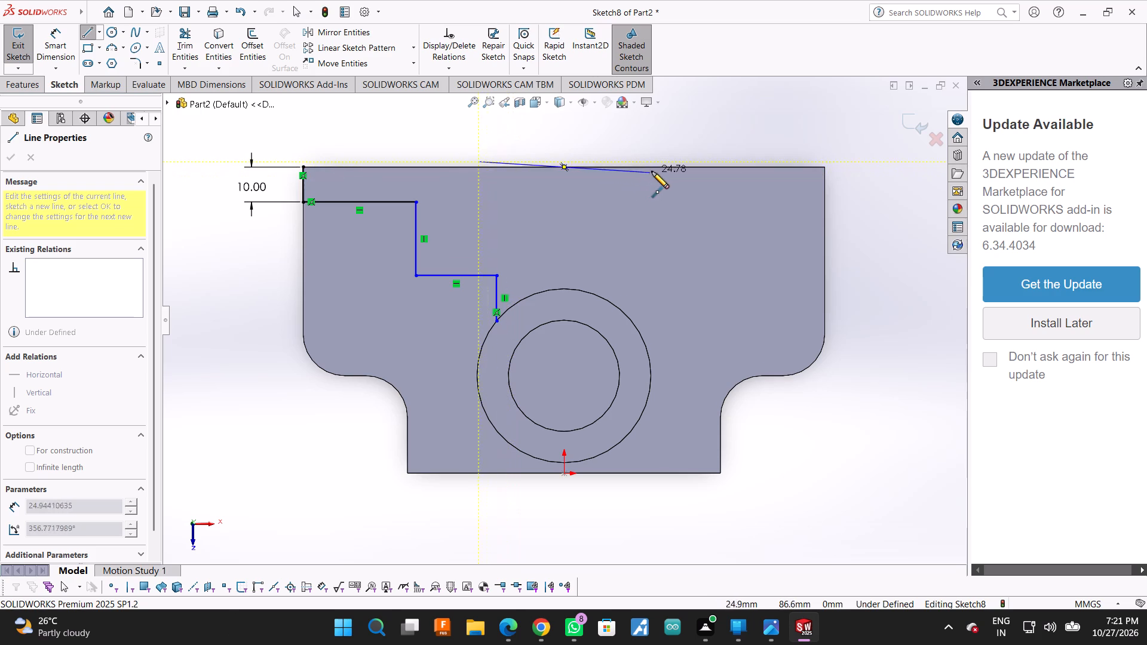
pyautogui.click(668, 165)
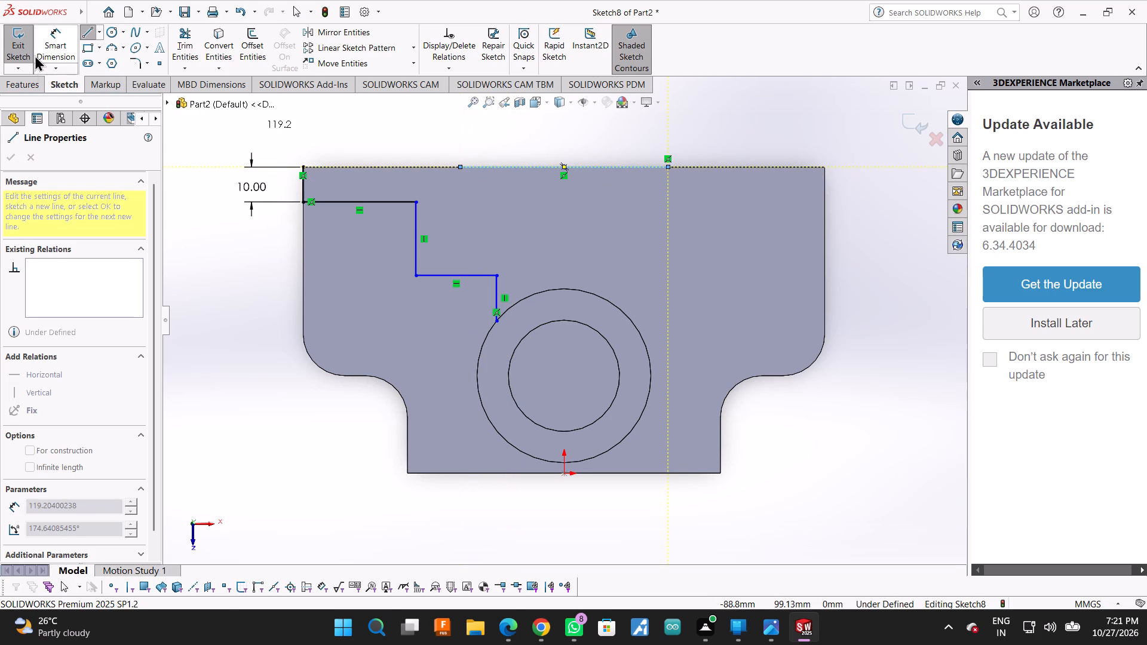
# Dimension the line on the plate's long upper edge to 70 mm.
pyautogui.click(57, 38)
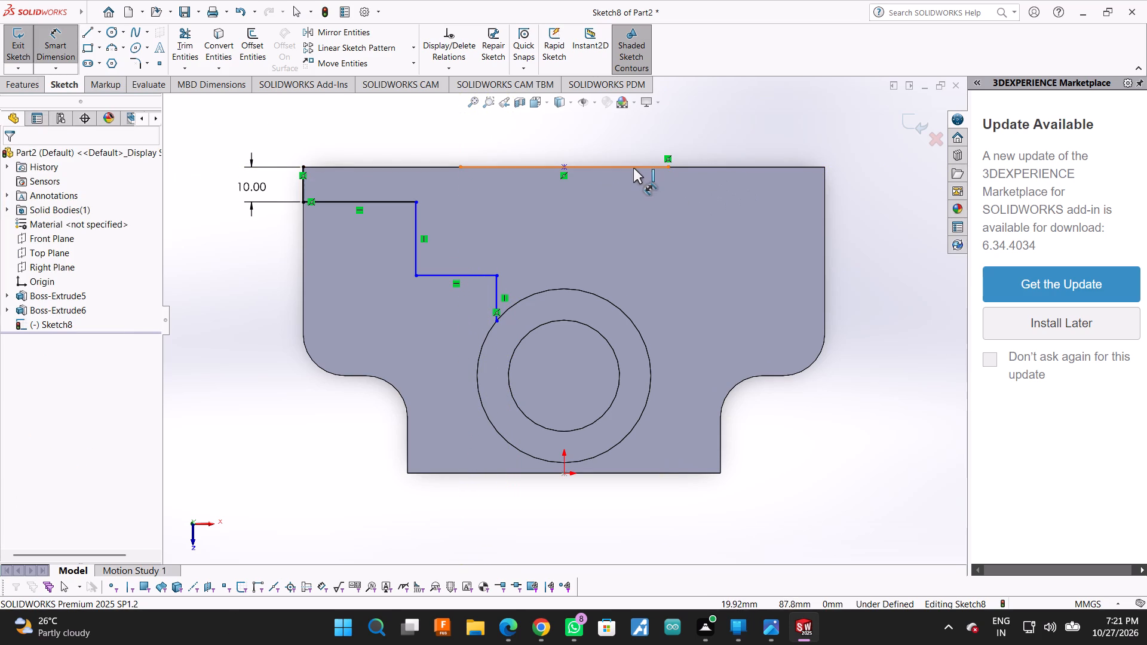
pyautogui.click(633, 168)
pyautogui.click(568, 129)
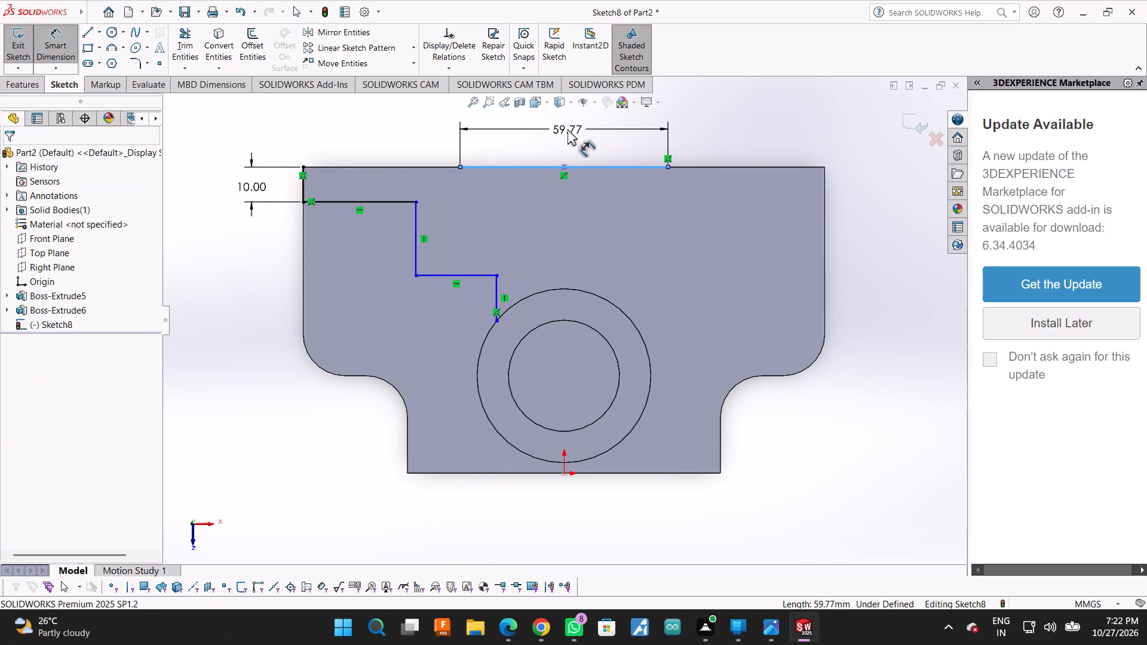
pyautogui.write('70')
pyautogui.press('Return')
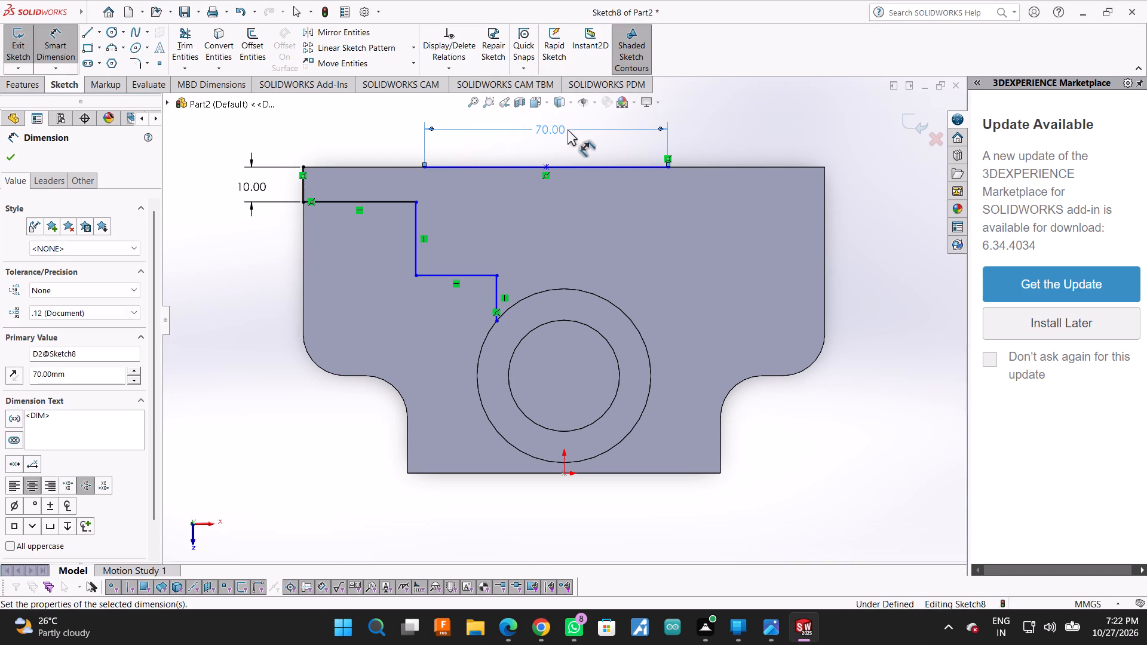
pyautogui.click(11, 146)
pyautogui.click(1, 158)
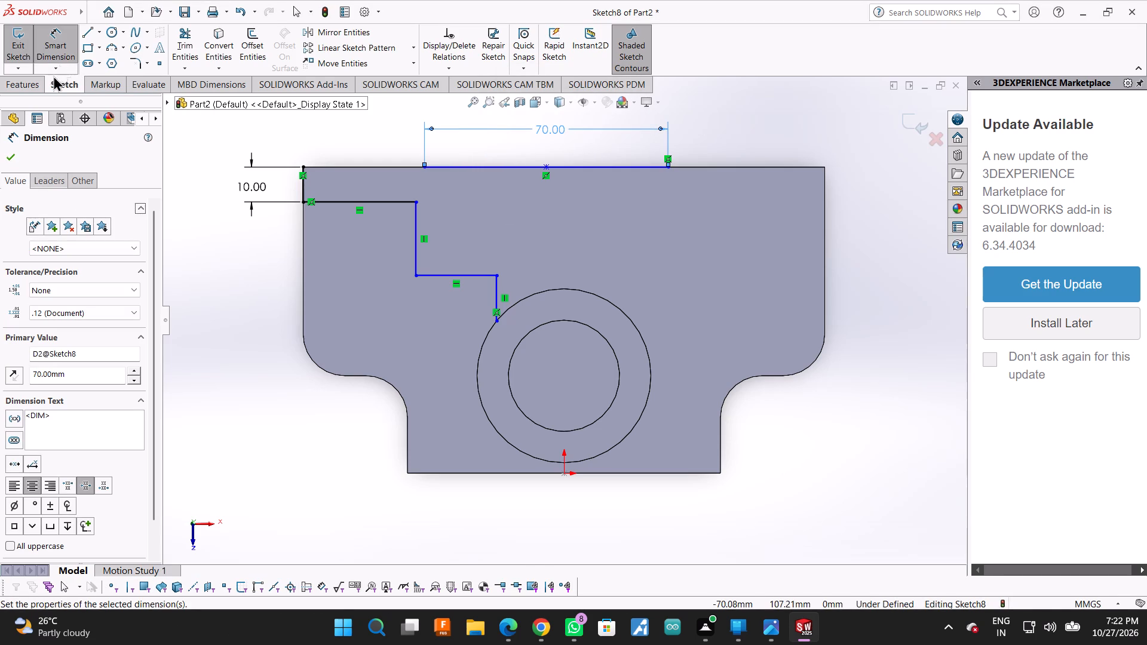
pyautogui.click(11, 157)
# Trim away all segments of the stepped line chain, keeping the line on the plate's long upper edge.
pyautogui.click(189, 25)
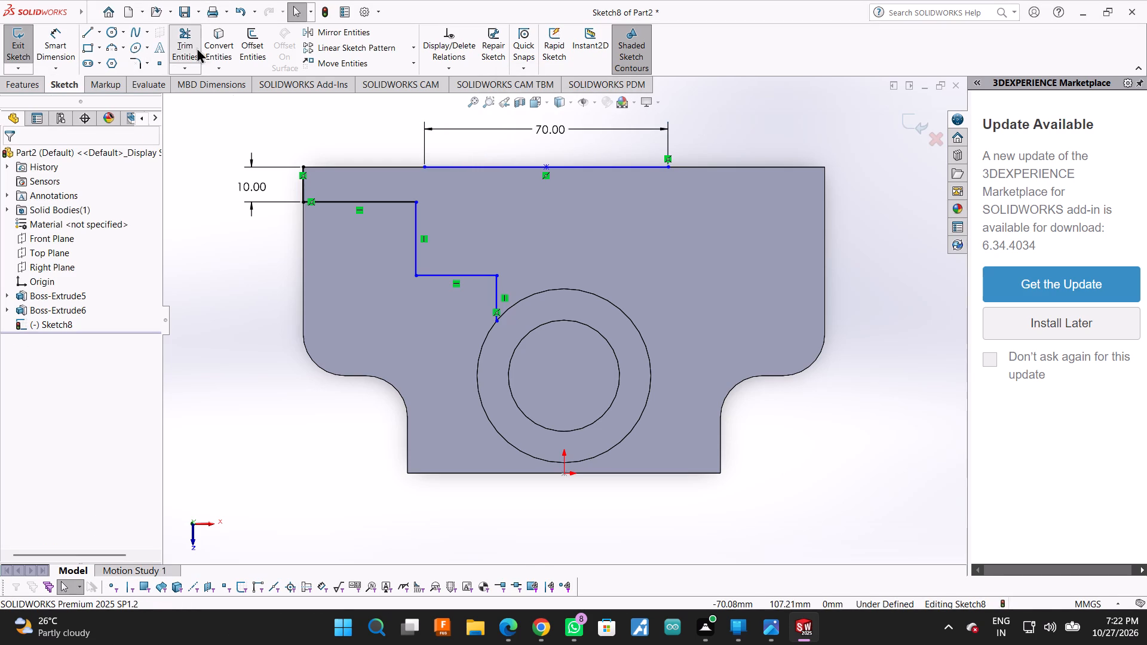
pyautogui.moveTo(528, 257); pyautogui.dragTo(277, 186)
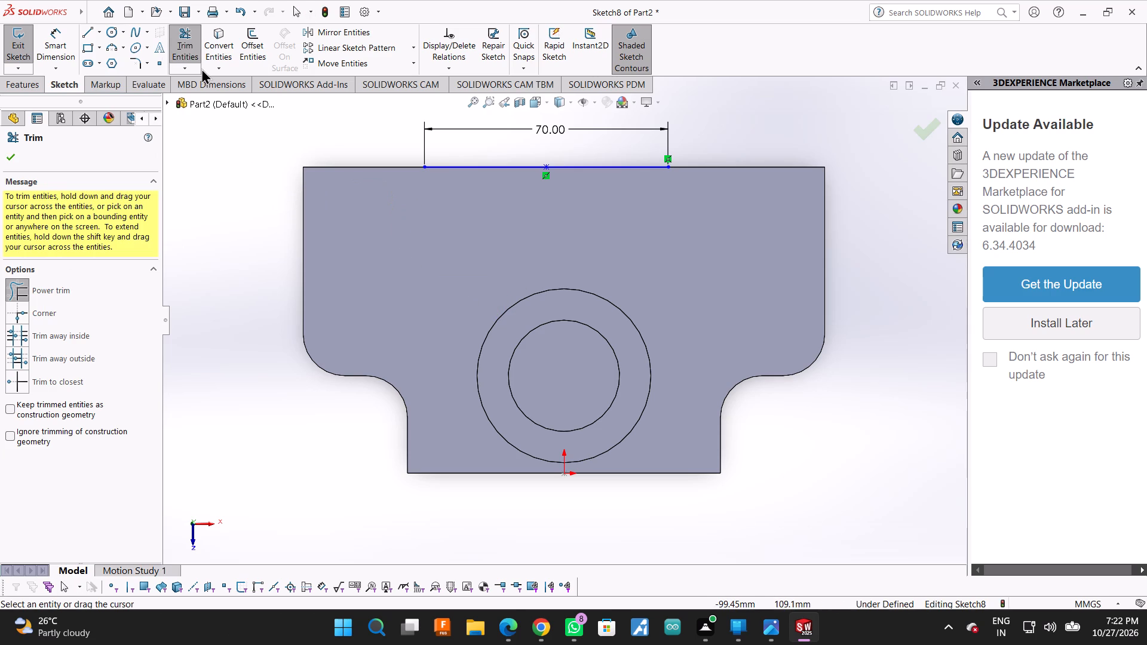
# Close a rectangle below the 70 mm edge line with three lines, its sides about 17 mm deep into the plate.
pyautogui.click(88, 28)
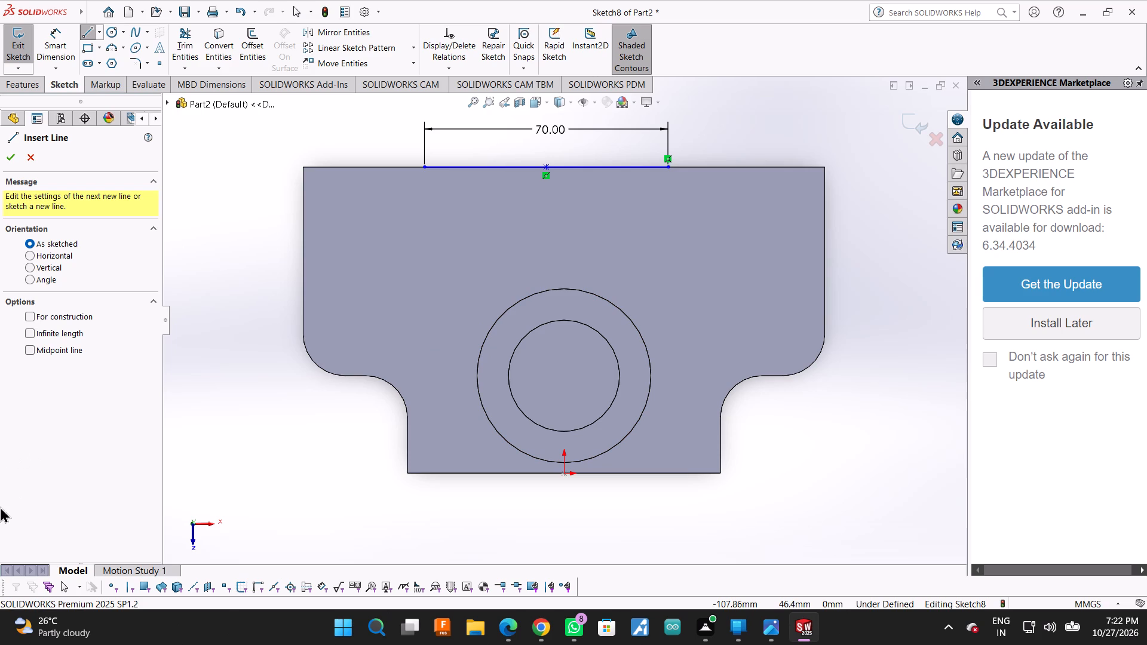
pyautogui.click(425, 165)
pyautogui.click(422, 227)
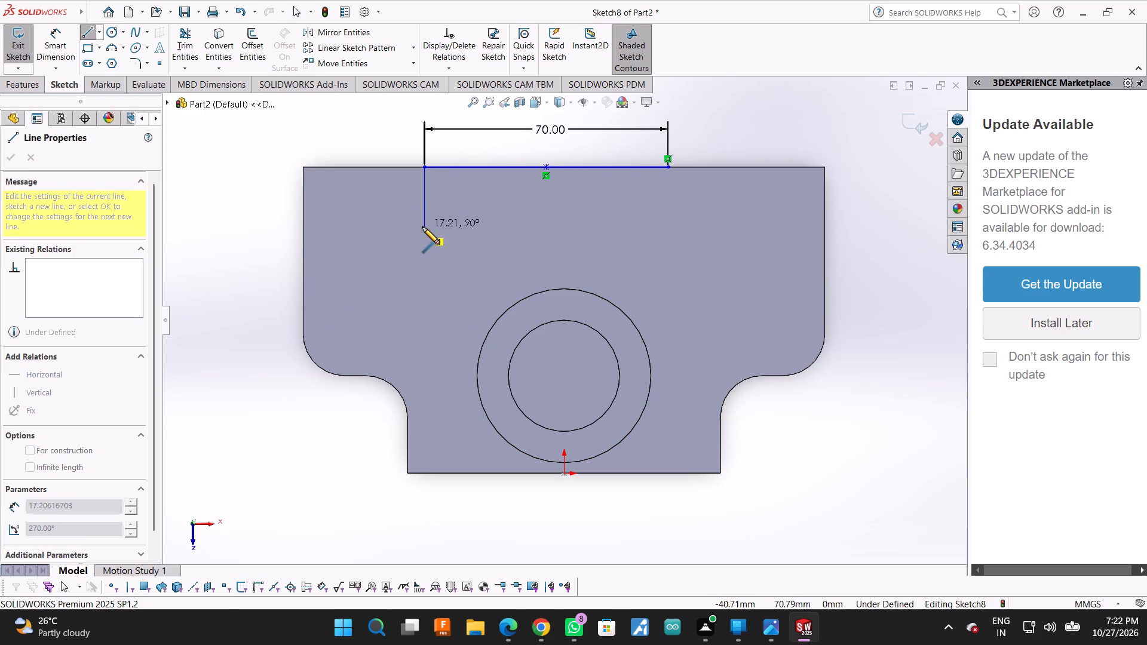
pyautogui.click(668, 226)
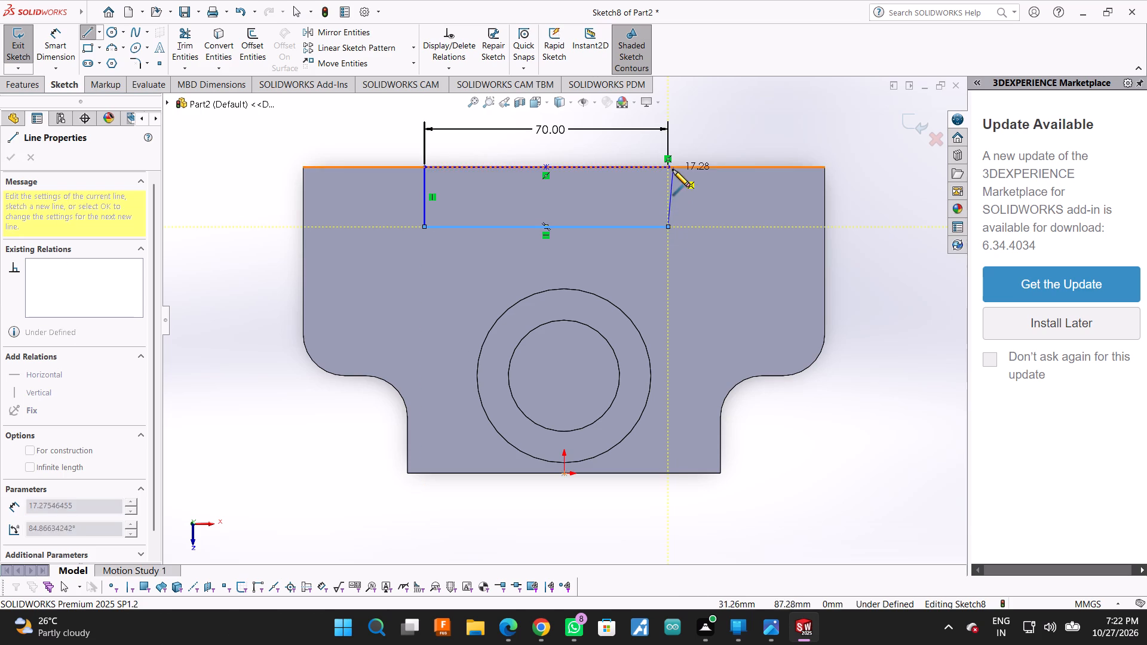
pyautogui.click(671, 168)
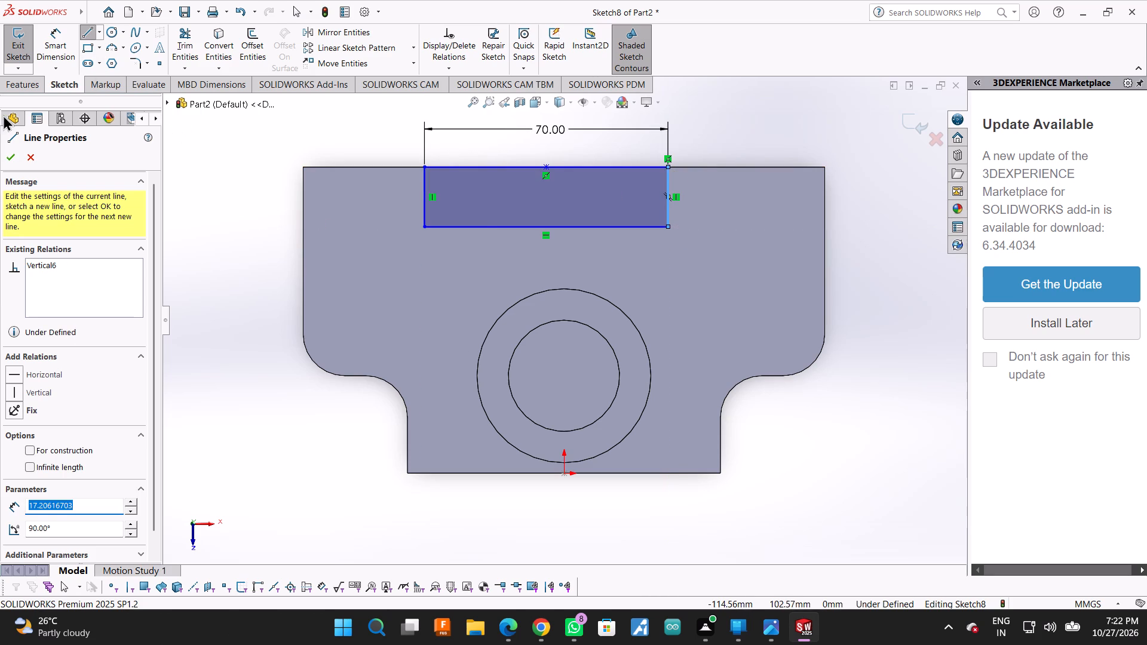
# Dimension the rectangle's left side to 25 mm.
pyautogui.click(69, 41)
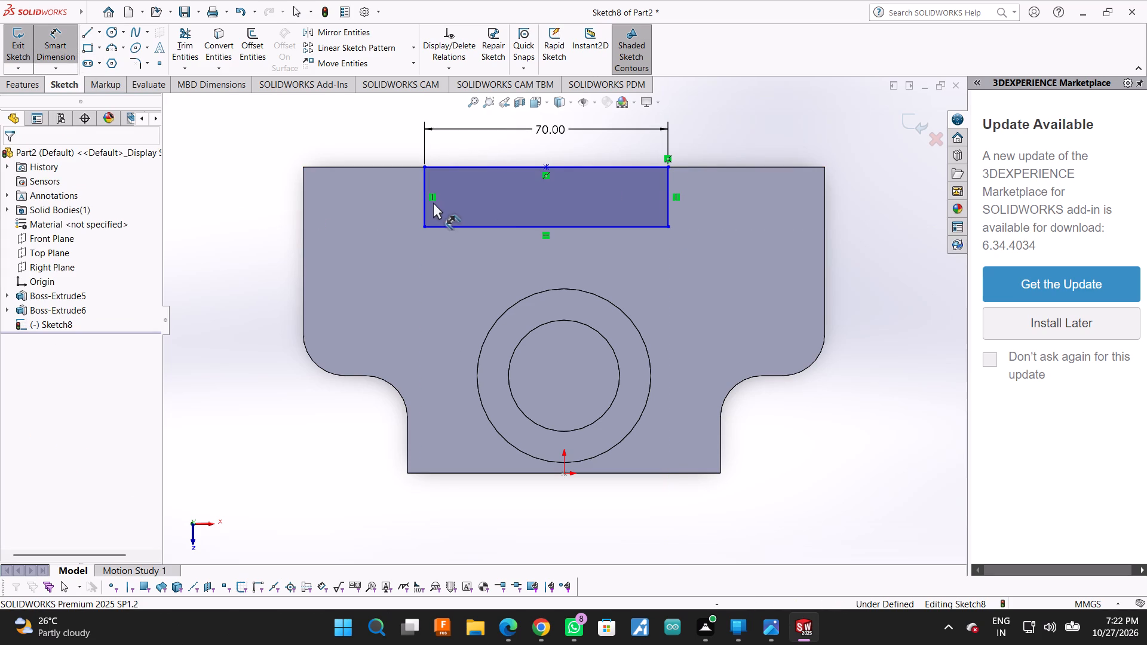
pyautogui.moveTo(424, 205); pyautogui.dragTo(406, 207)
pyautogui.click(263, 209)
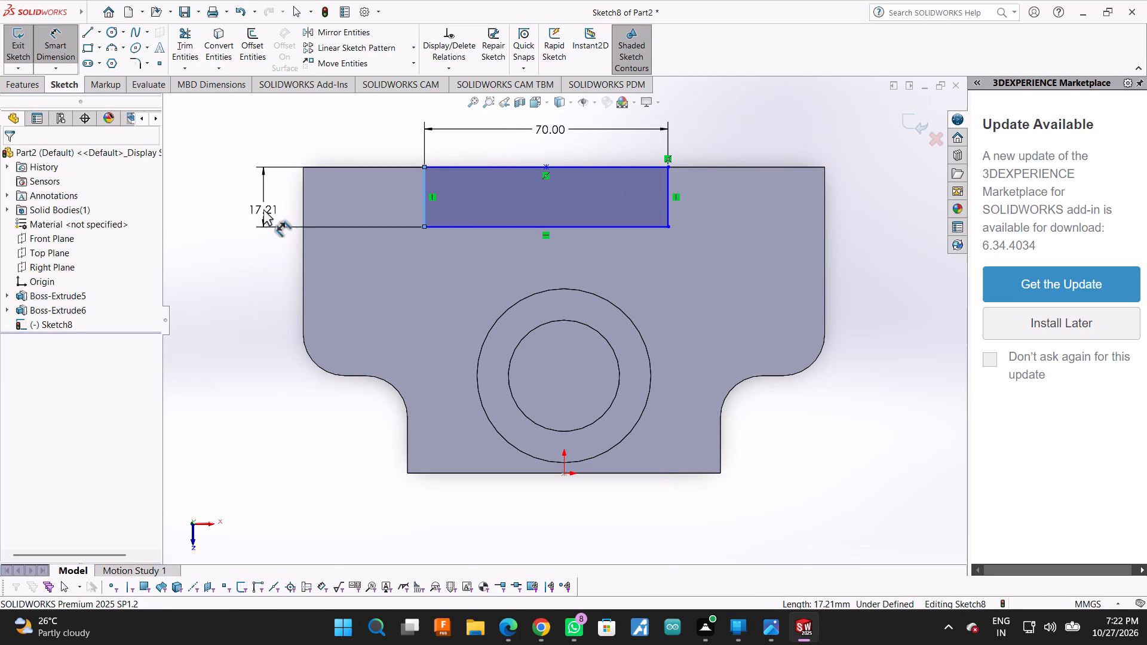
pyautogui.write('25')
pyautogui.press('Return')
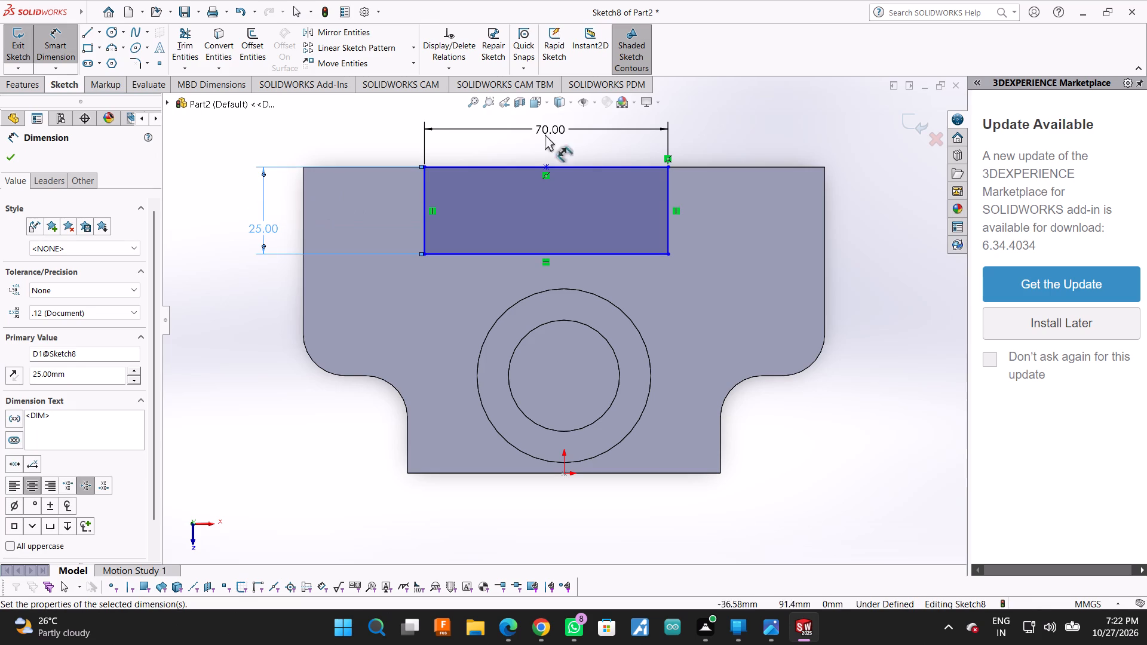
pyautogui.click(667, 231)
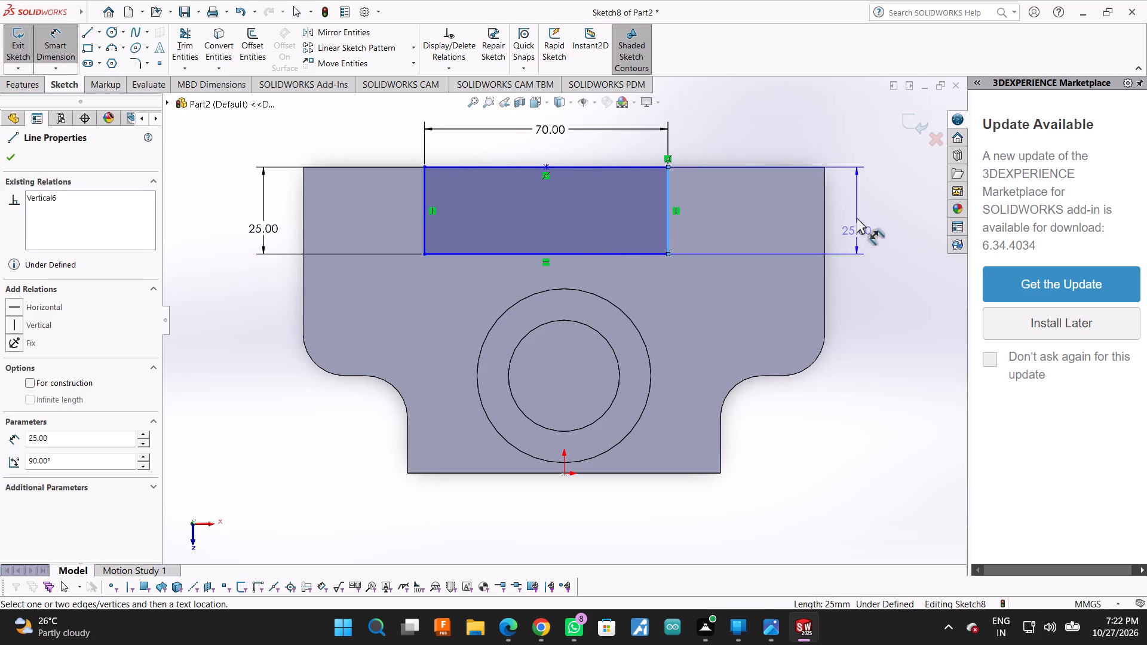
pyautogui.press('Escape')
pyautogui.press('Escape')
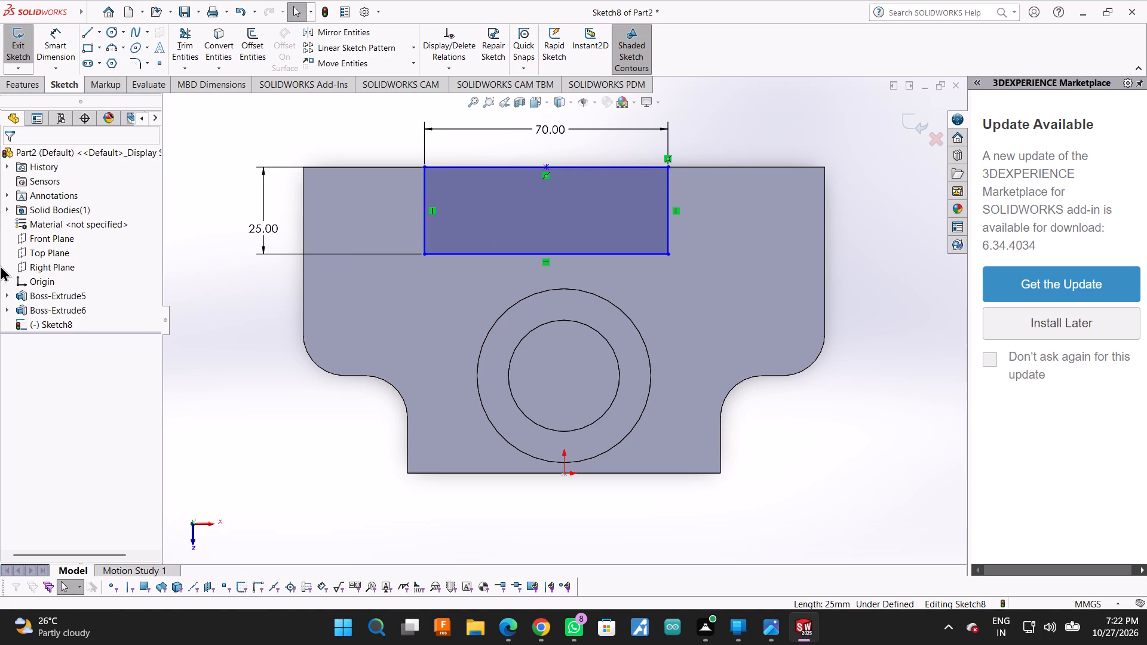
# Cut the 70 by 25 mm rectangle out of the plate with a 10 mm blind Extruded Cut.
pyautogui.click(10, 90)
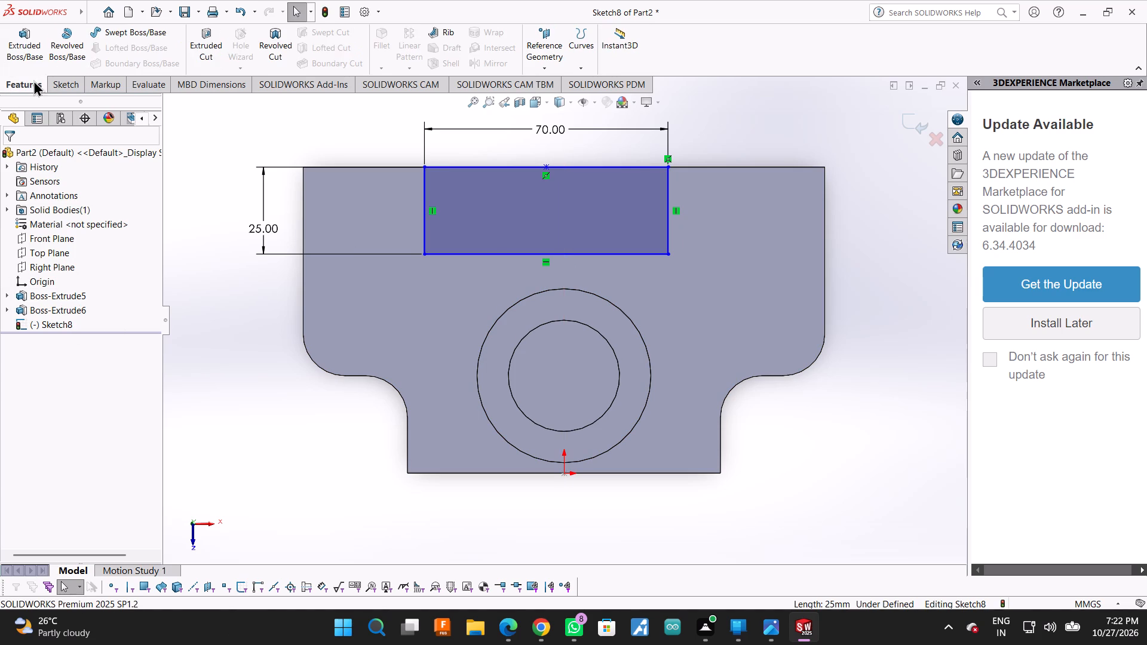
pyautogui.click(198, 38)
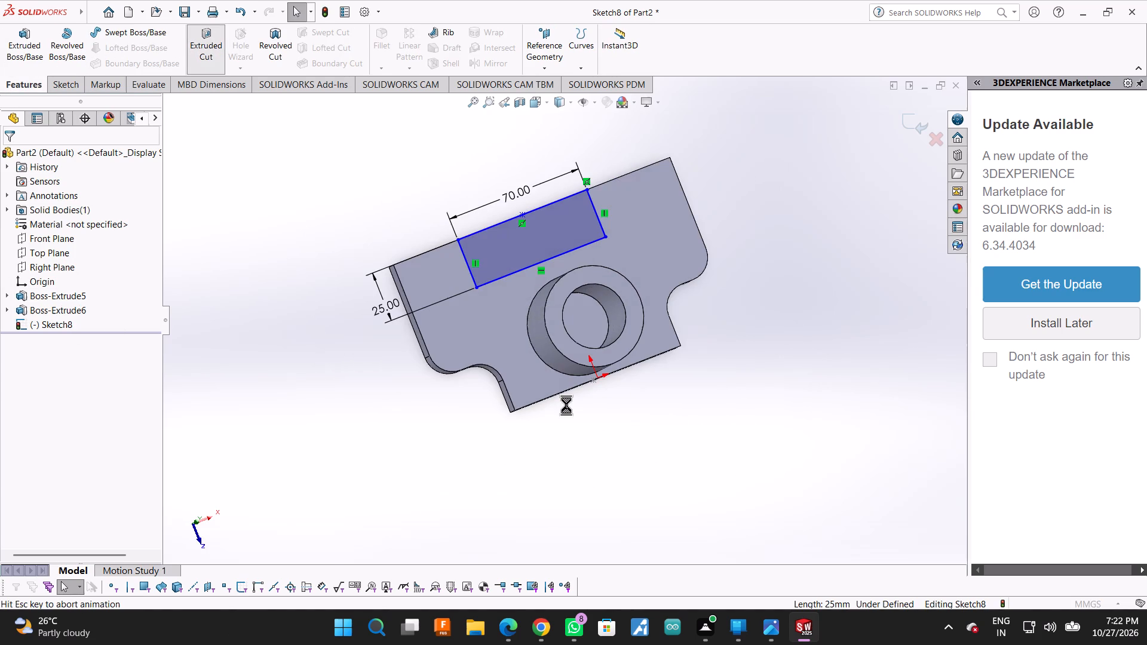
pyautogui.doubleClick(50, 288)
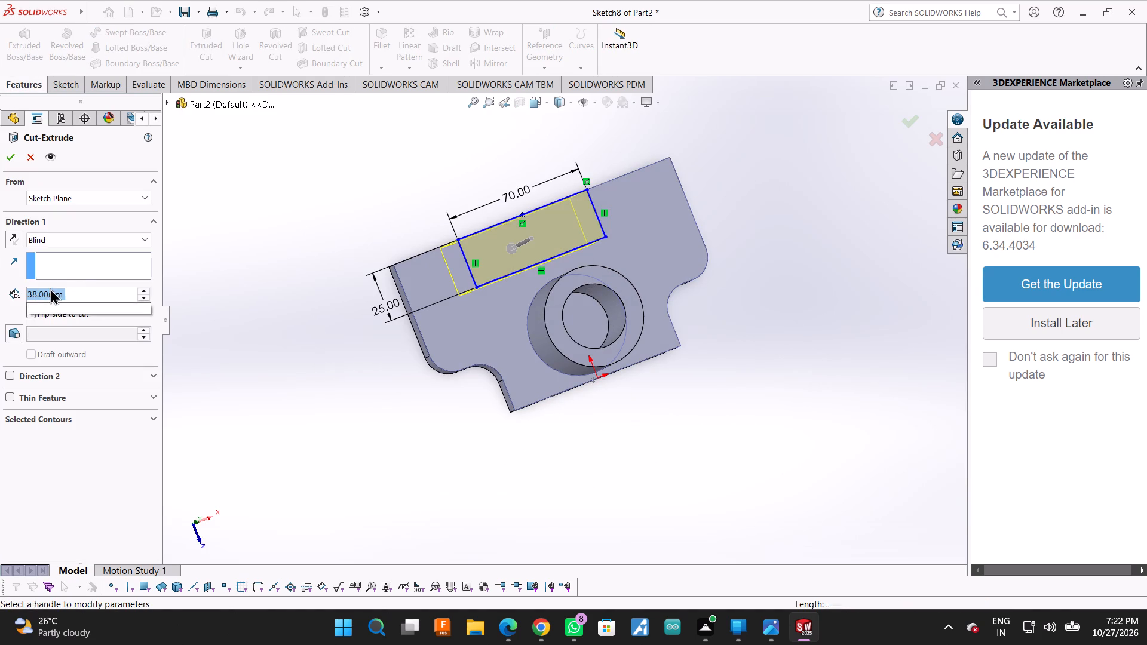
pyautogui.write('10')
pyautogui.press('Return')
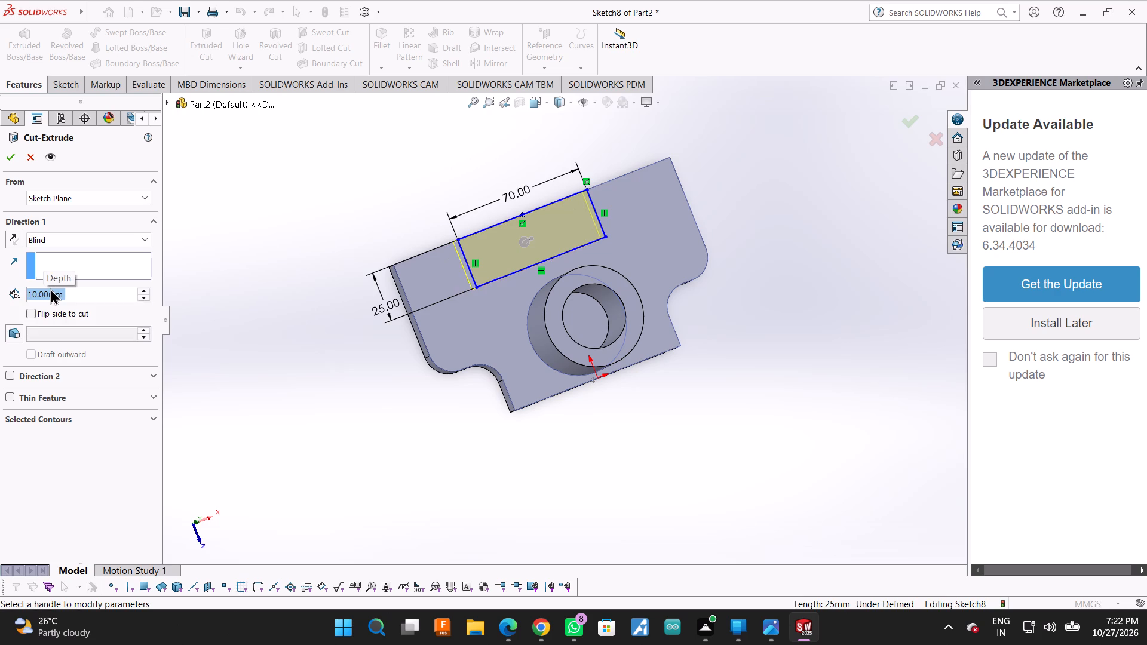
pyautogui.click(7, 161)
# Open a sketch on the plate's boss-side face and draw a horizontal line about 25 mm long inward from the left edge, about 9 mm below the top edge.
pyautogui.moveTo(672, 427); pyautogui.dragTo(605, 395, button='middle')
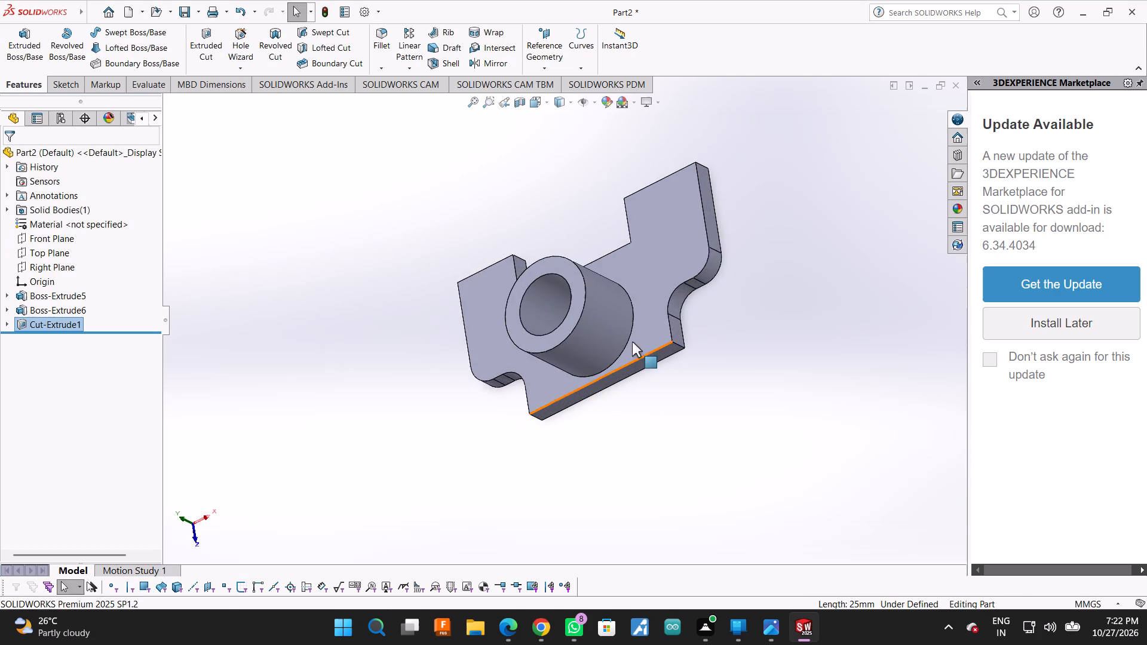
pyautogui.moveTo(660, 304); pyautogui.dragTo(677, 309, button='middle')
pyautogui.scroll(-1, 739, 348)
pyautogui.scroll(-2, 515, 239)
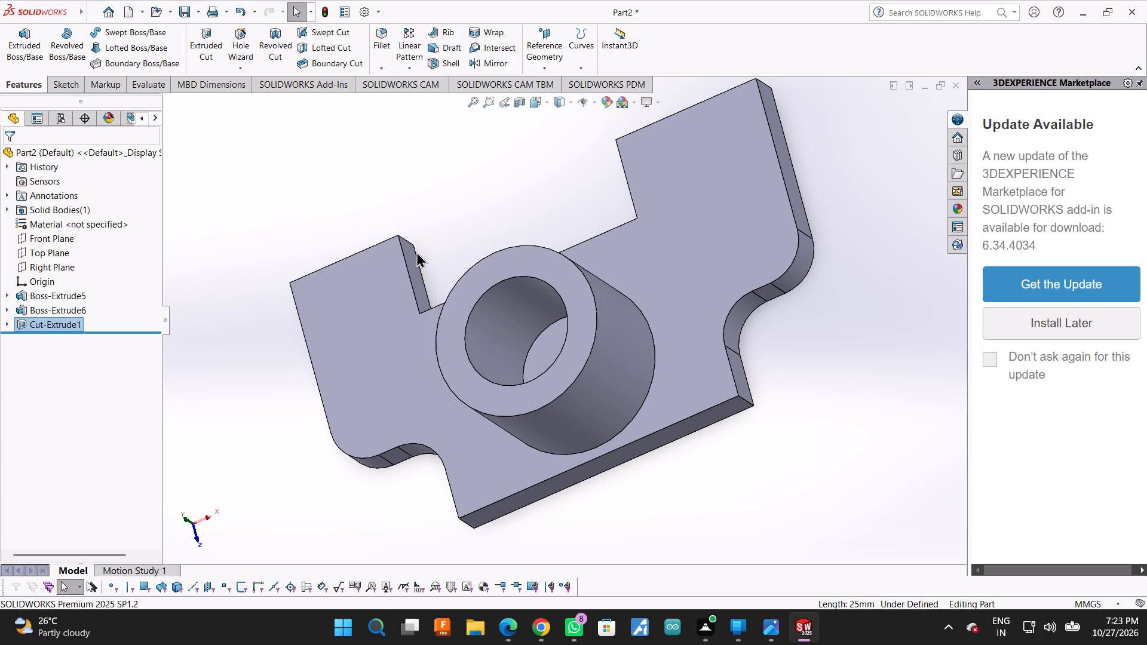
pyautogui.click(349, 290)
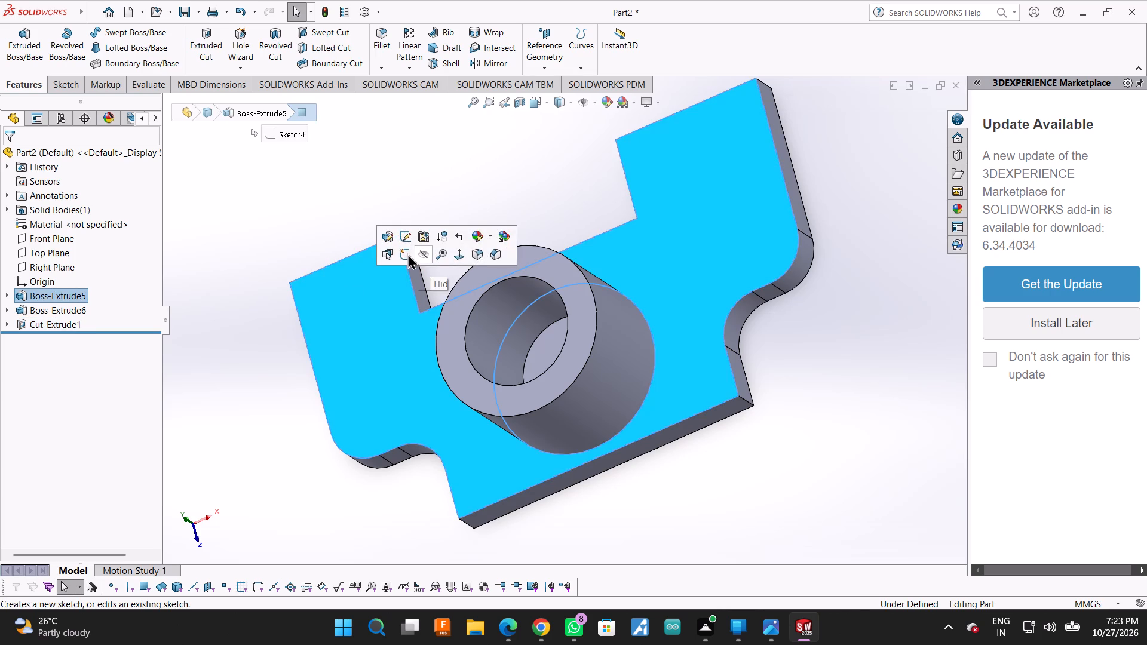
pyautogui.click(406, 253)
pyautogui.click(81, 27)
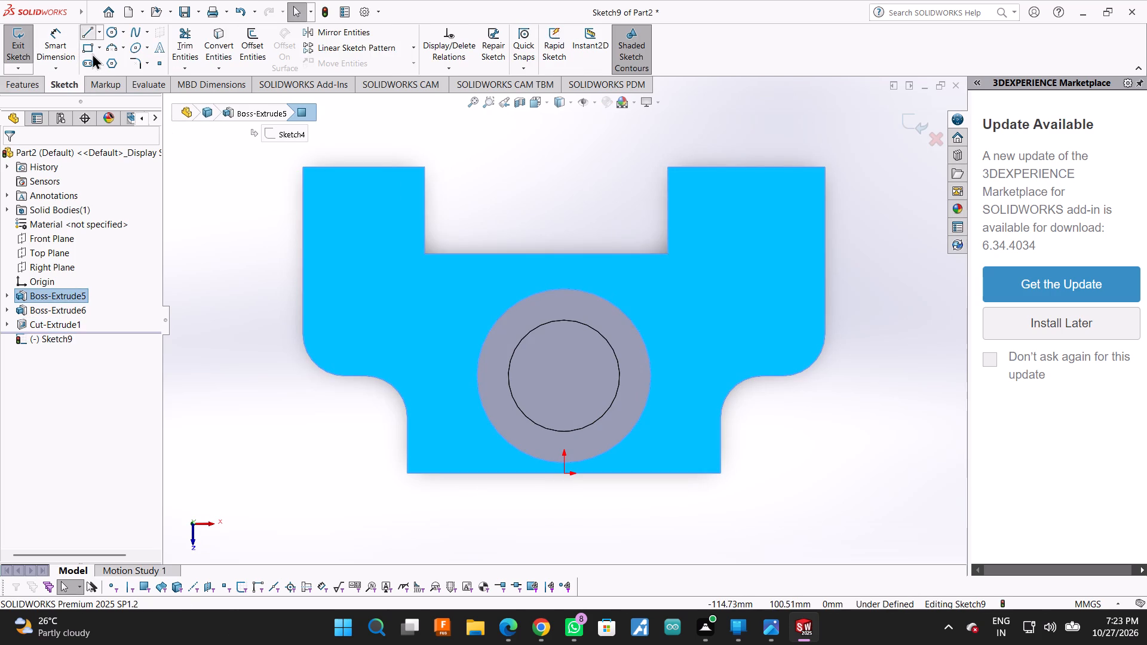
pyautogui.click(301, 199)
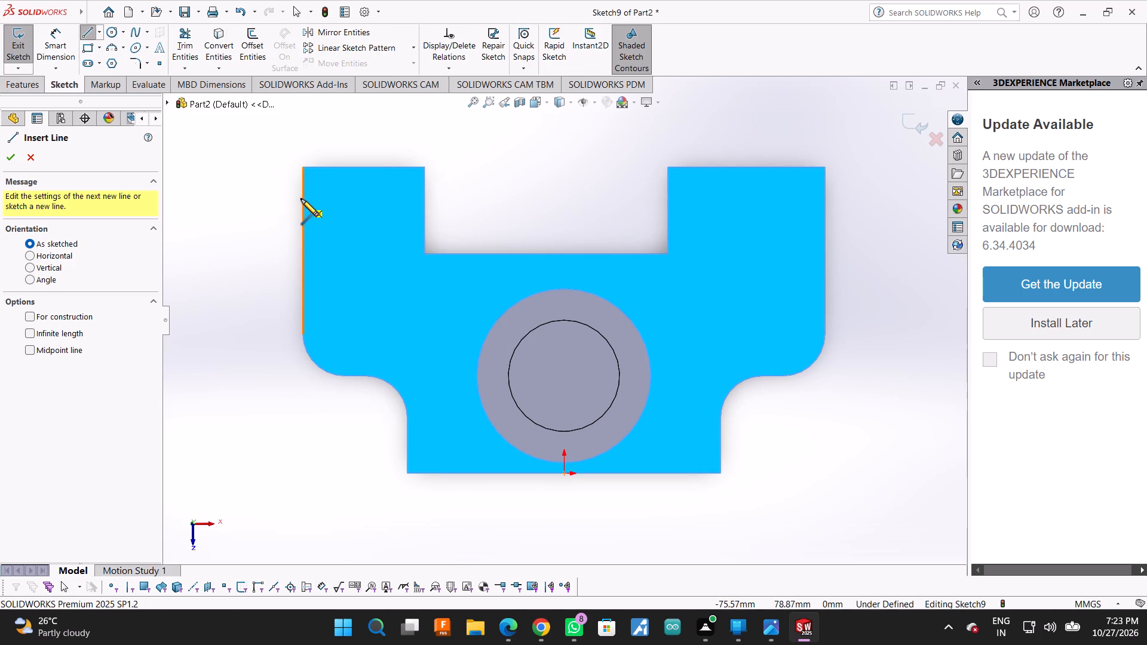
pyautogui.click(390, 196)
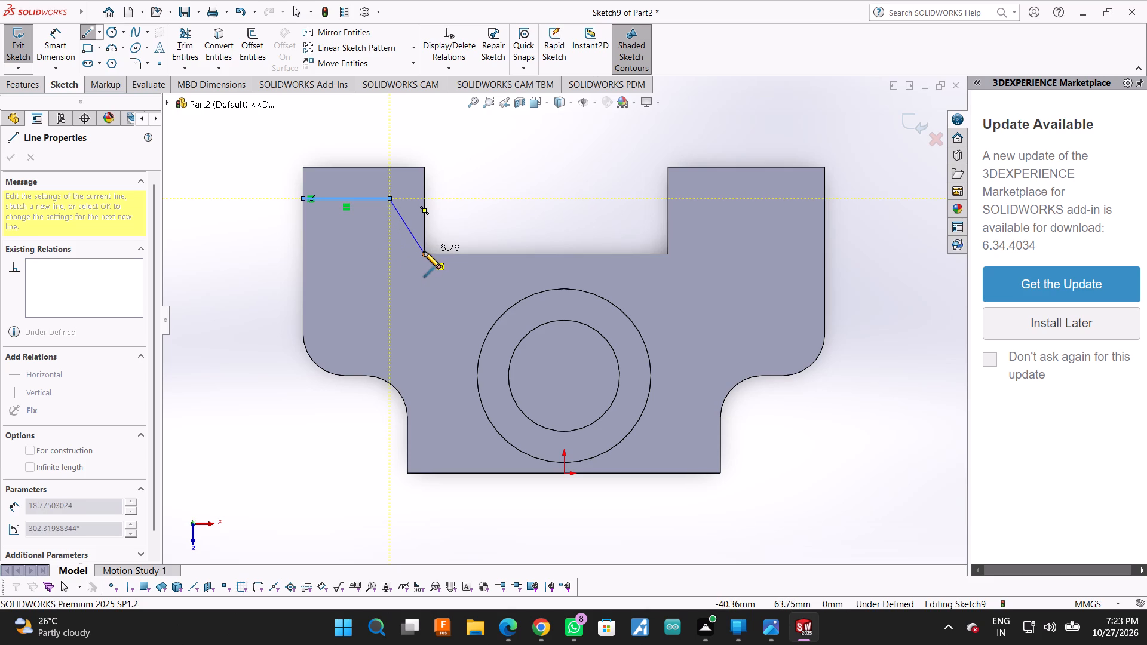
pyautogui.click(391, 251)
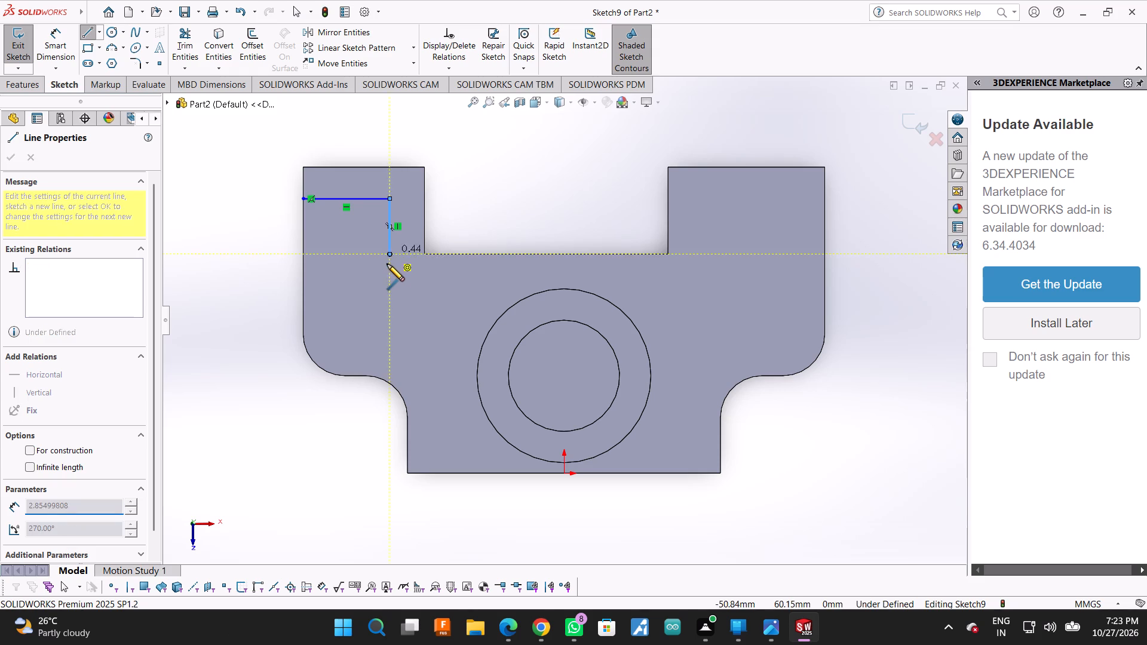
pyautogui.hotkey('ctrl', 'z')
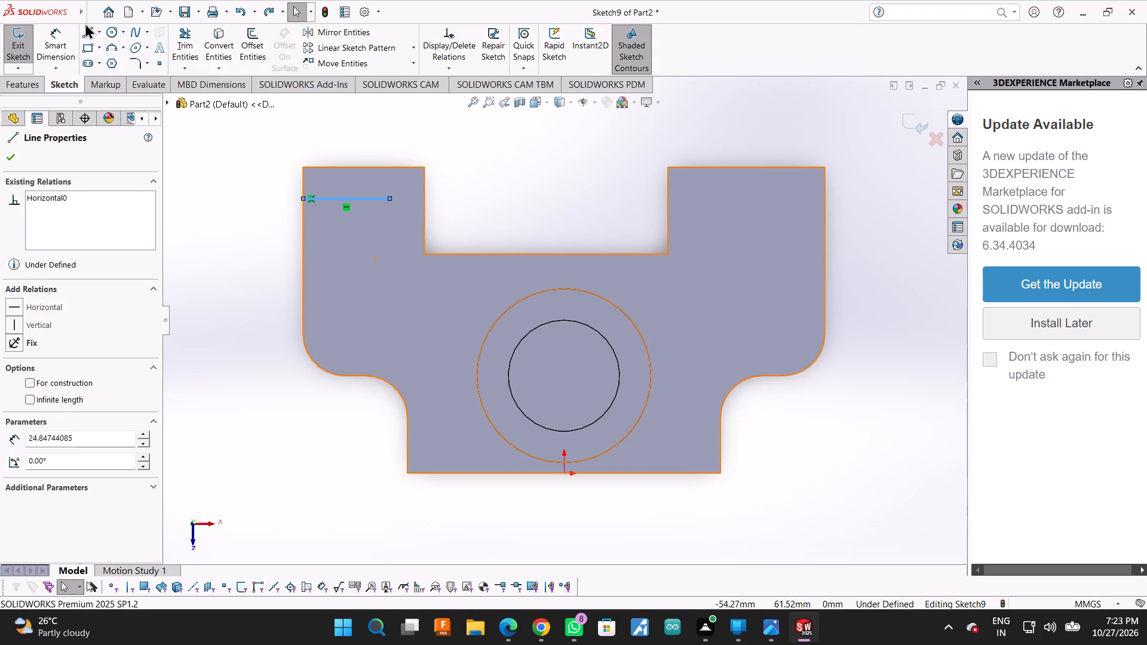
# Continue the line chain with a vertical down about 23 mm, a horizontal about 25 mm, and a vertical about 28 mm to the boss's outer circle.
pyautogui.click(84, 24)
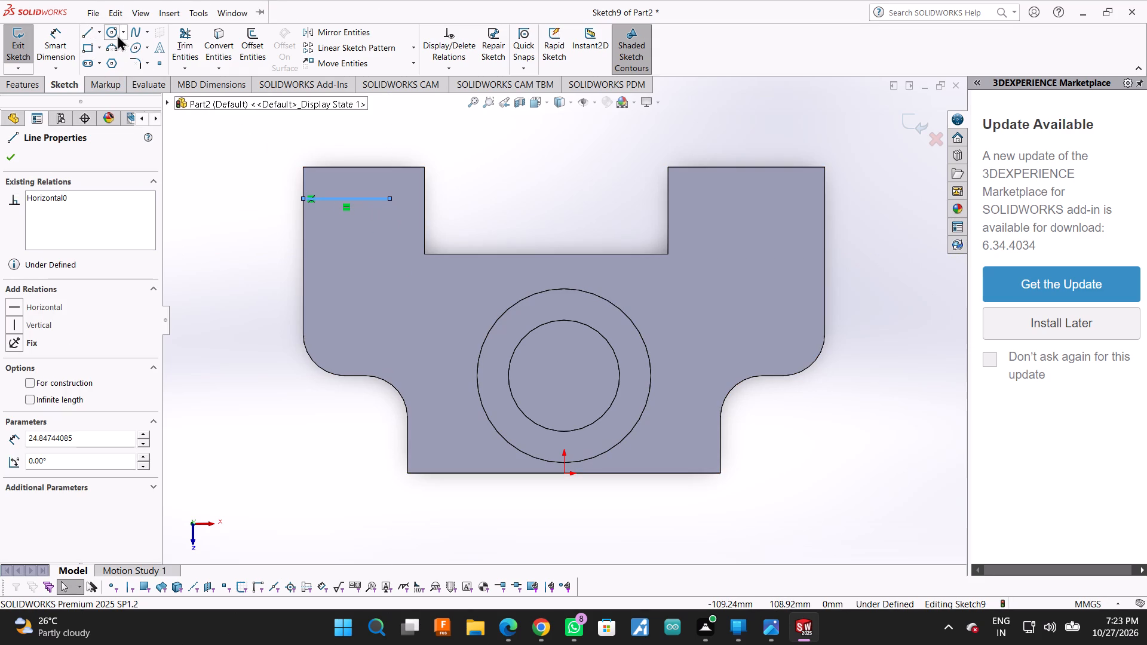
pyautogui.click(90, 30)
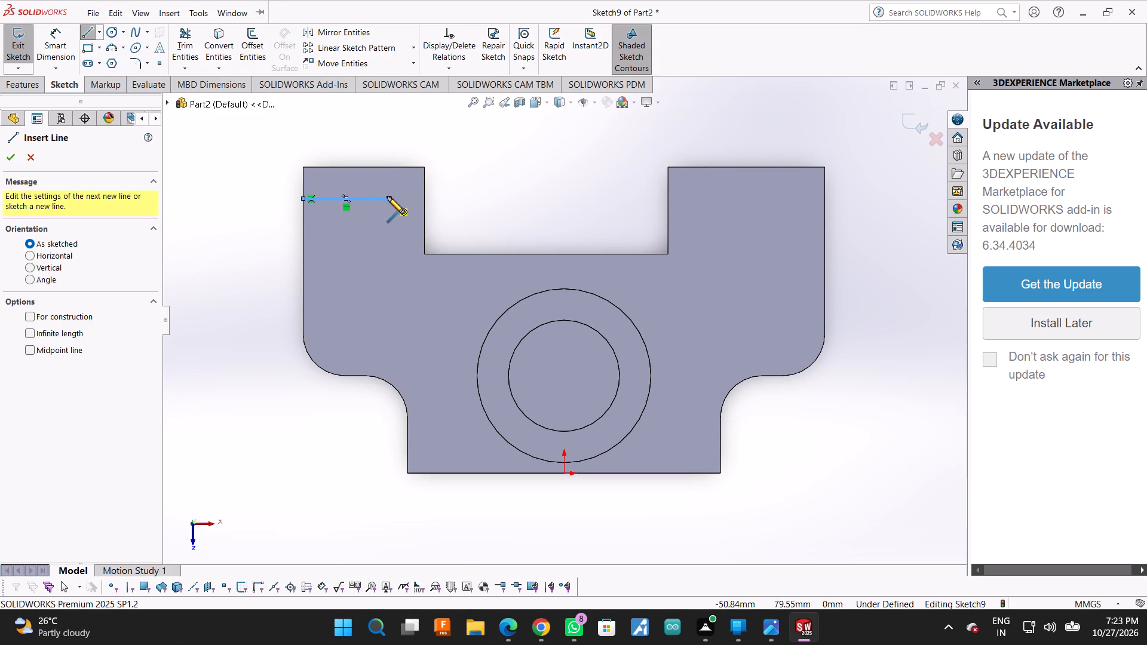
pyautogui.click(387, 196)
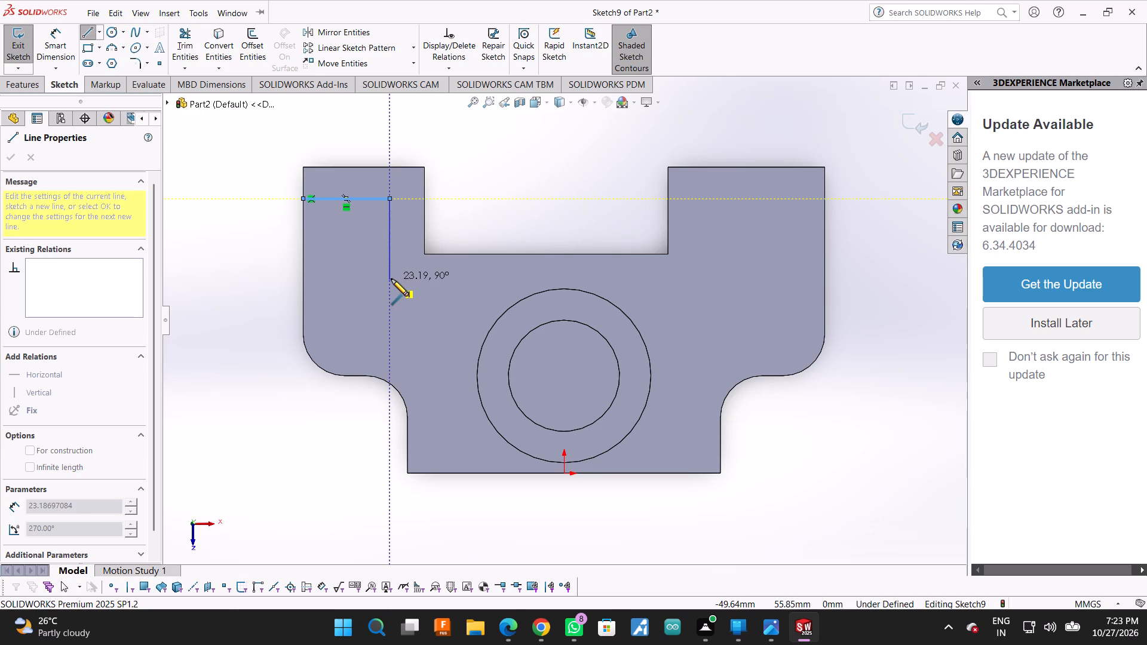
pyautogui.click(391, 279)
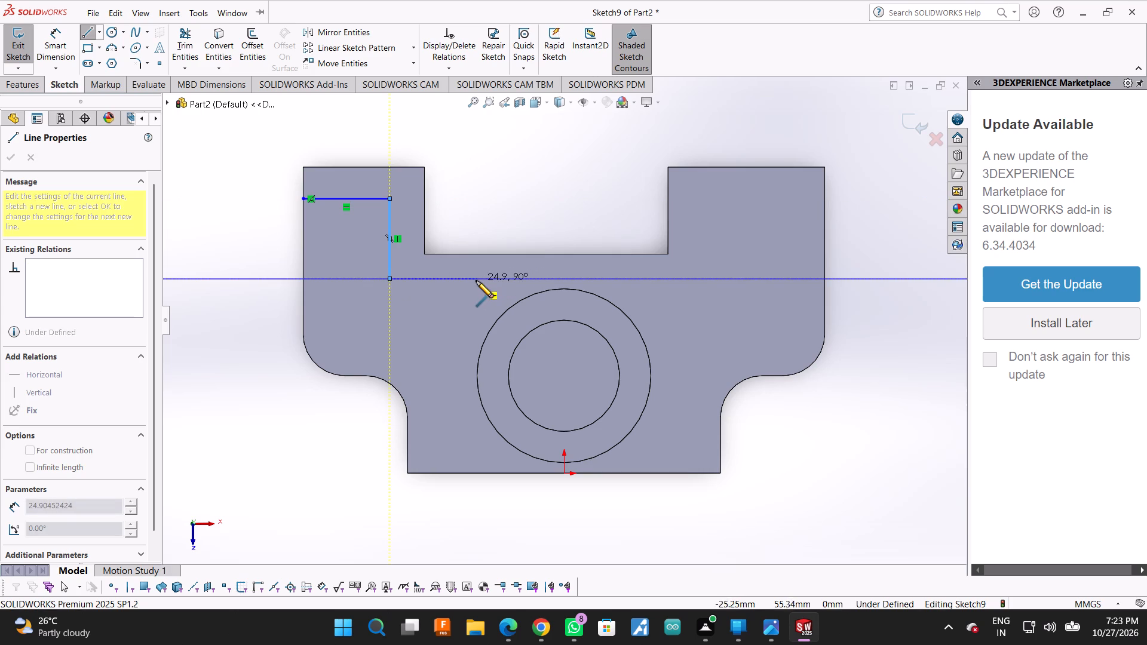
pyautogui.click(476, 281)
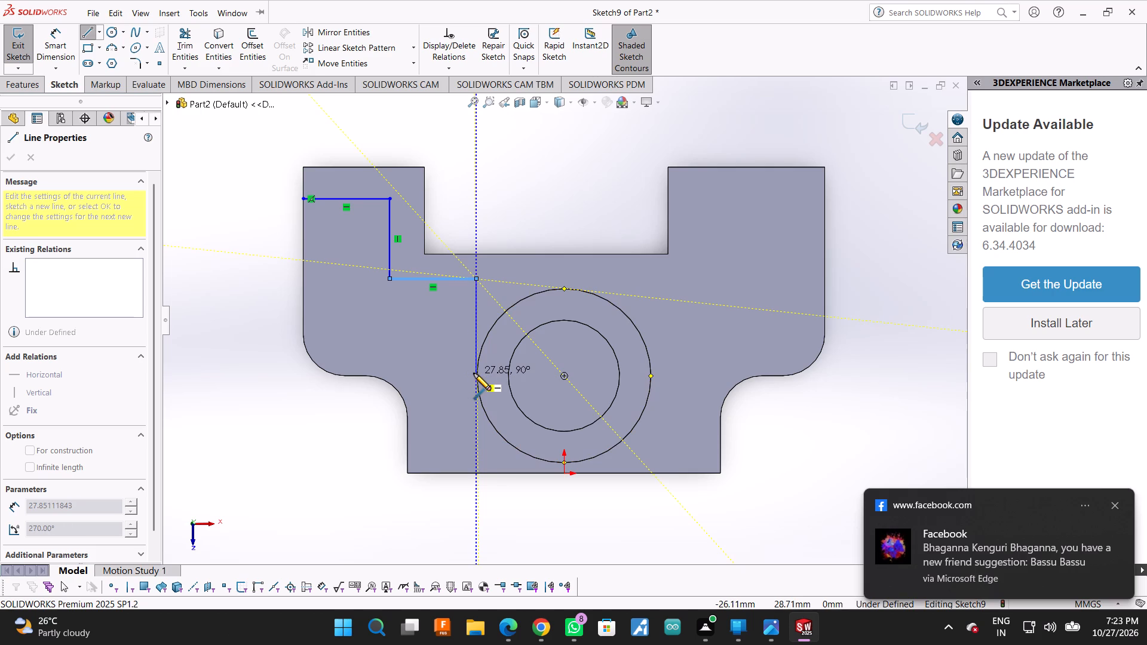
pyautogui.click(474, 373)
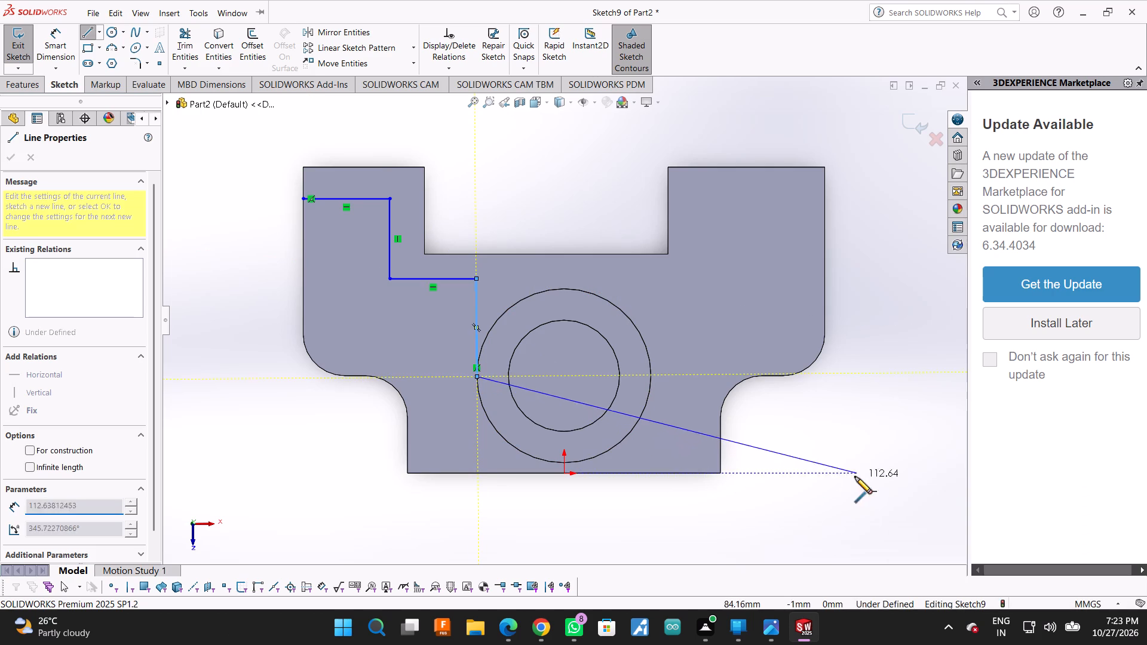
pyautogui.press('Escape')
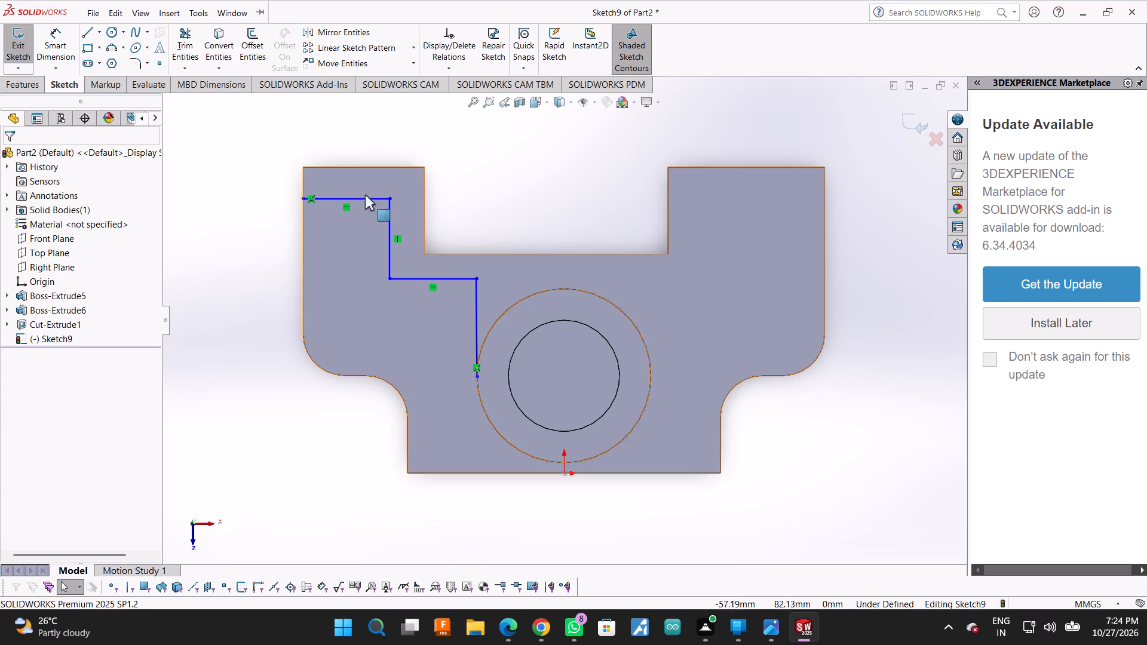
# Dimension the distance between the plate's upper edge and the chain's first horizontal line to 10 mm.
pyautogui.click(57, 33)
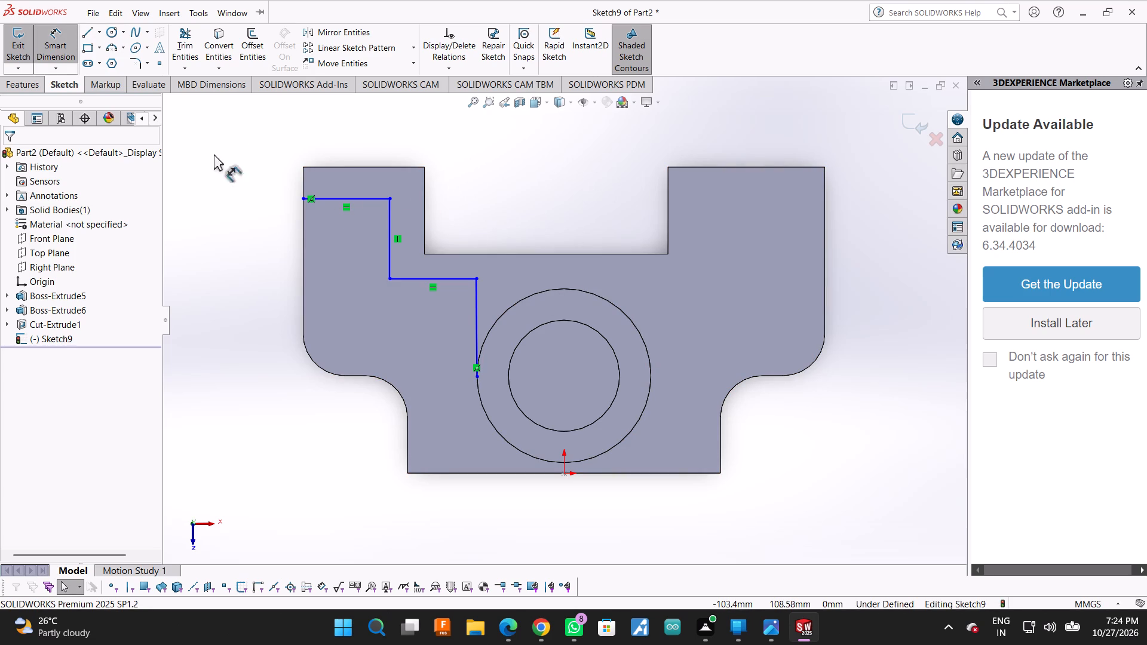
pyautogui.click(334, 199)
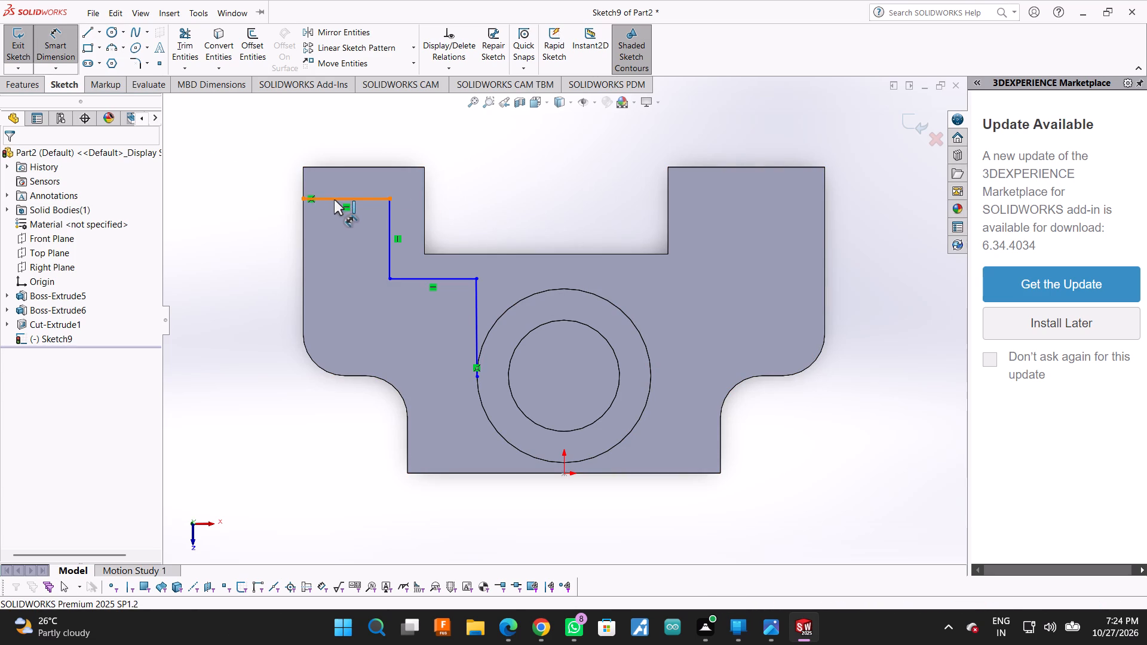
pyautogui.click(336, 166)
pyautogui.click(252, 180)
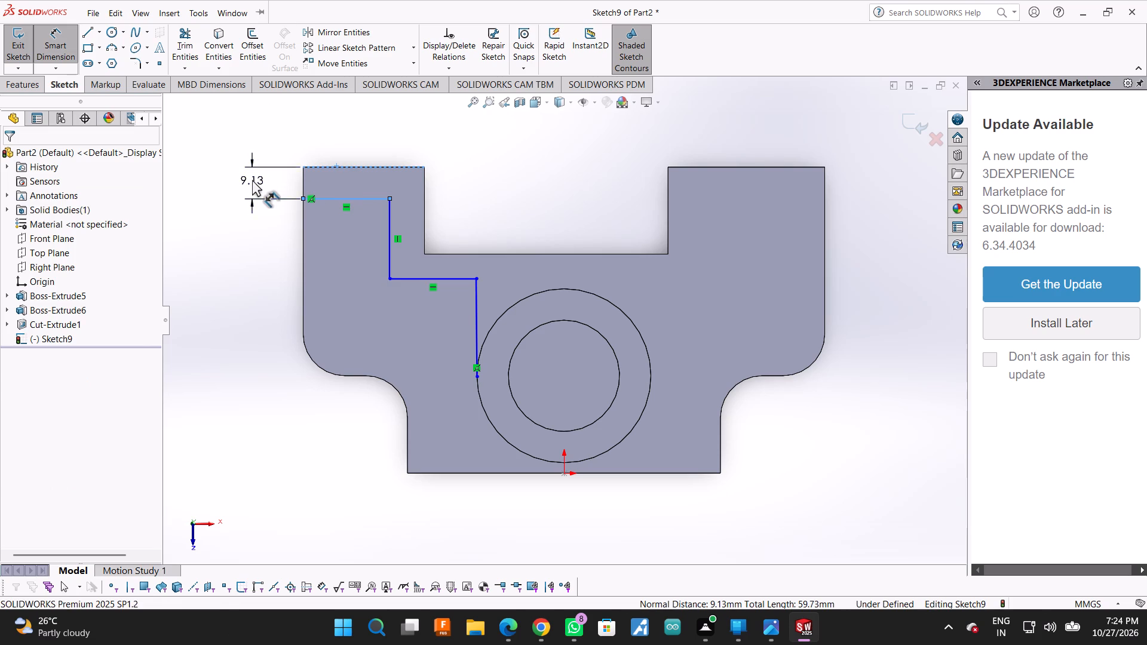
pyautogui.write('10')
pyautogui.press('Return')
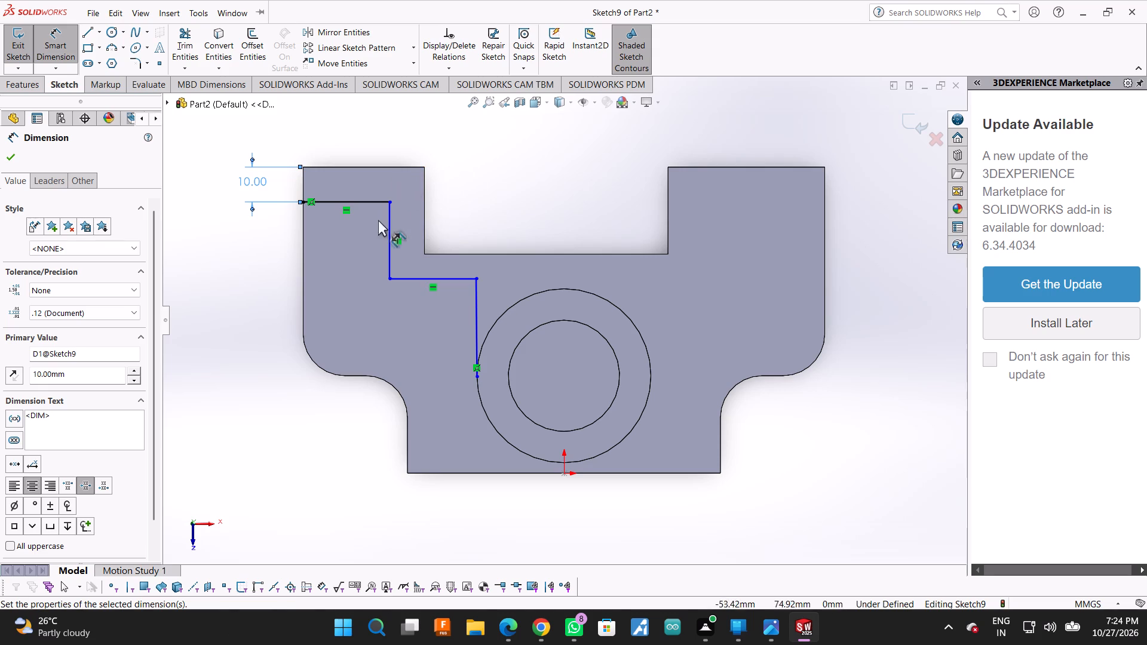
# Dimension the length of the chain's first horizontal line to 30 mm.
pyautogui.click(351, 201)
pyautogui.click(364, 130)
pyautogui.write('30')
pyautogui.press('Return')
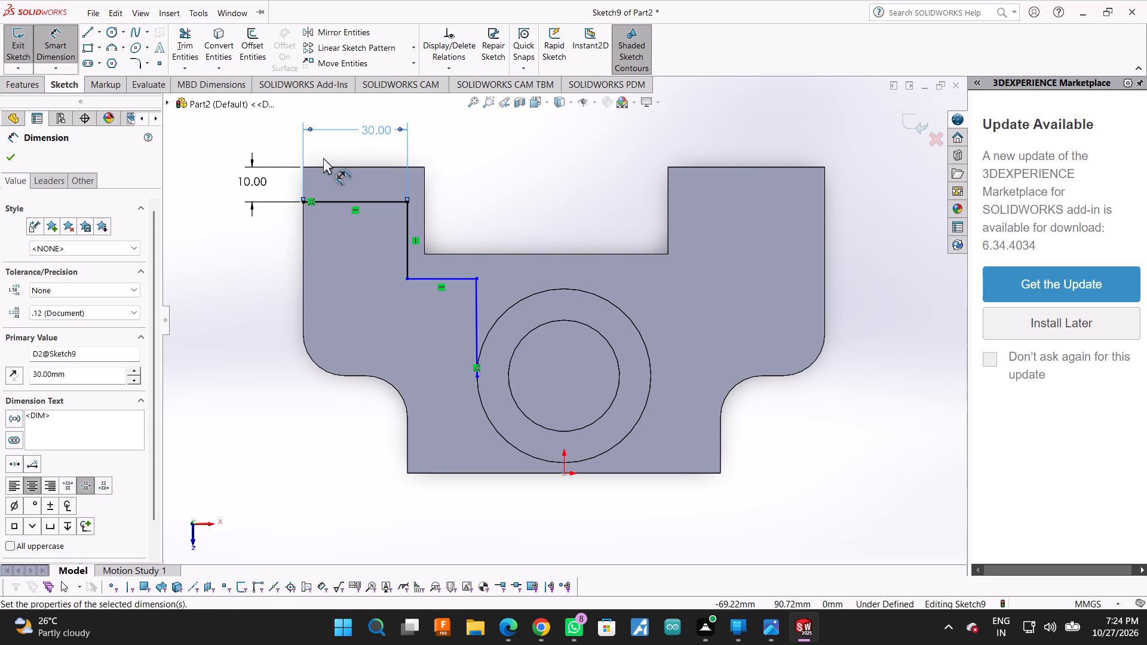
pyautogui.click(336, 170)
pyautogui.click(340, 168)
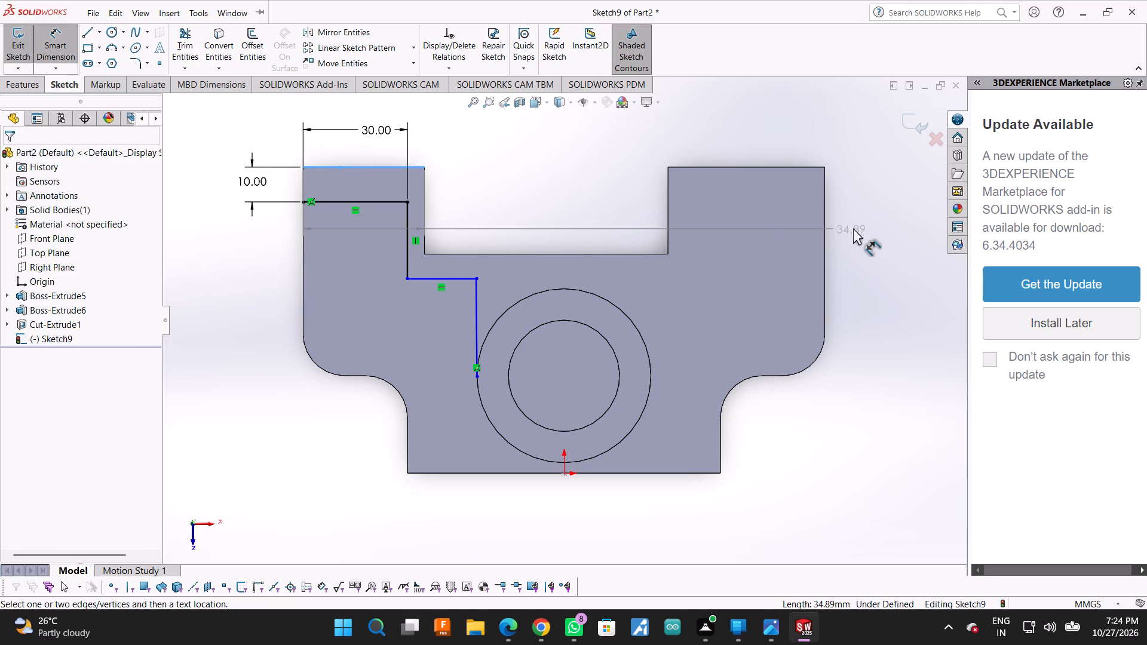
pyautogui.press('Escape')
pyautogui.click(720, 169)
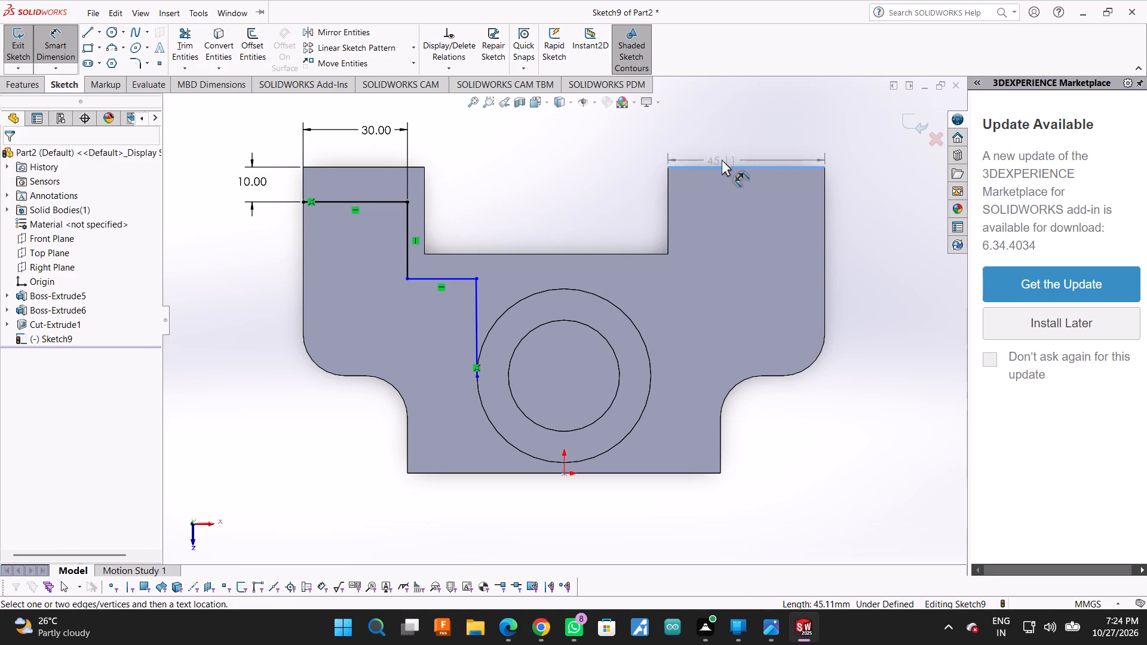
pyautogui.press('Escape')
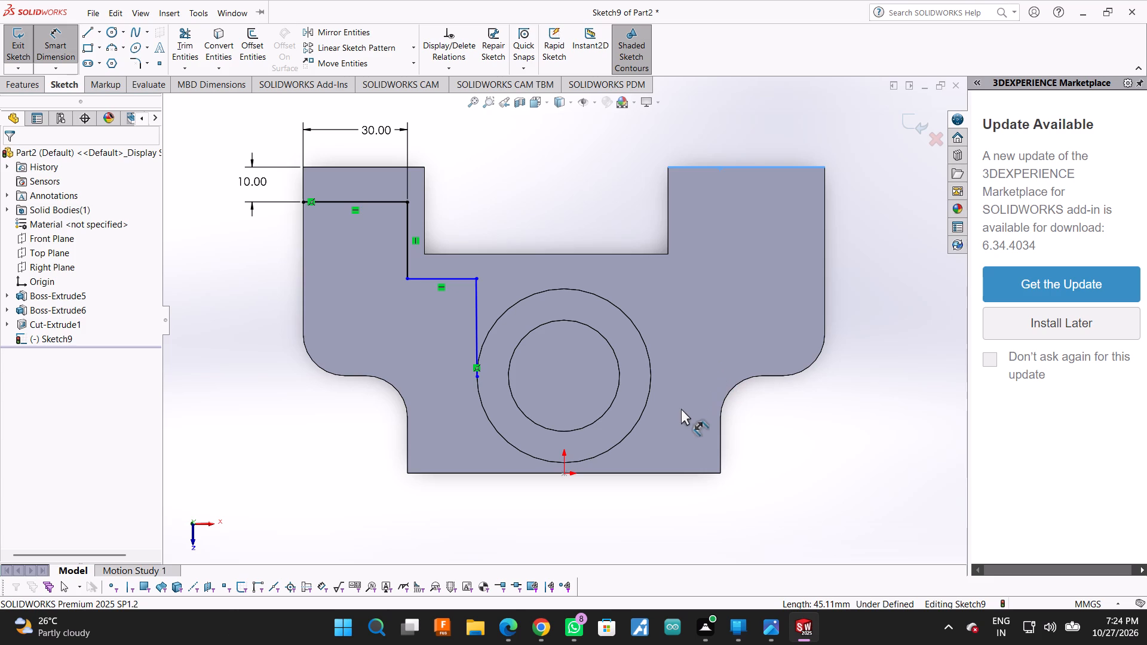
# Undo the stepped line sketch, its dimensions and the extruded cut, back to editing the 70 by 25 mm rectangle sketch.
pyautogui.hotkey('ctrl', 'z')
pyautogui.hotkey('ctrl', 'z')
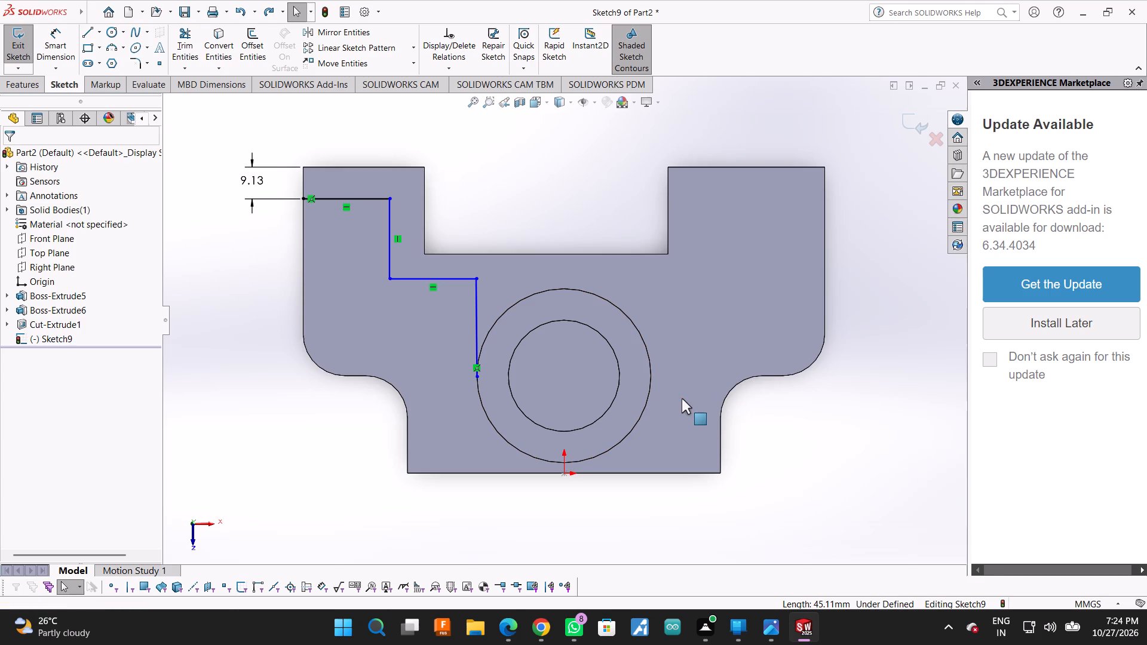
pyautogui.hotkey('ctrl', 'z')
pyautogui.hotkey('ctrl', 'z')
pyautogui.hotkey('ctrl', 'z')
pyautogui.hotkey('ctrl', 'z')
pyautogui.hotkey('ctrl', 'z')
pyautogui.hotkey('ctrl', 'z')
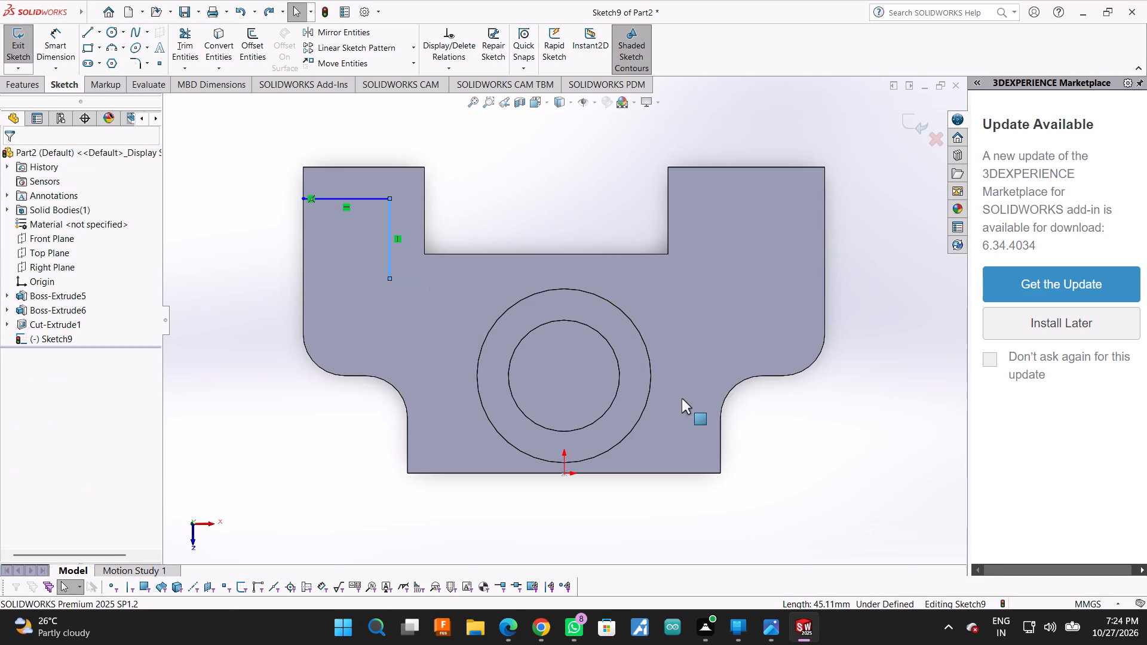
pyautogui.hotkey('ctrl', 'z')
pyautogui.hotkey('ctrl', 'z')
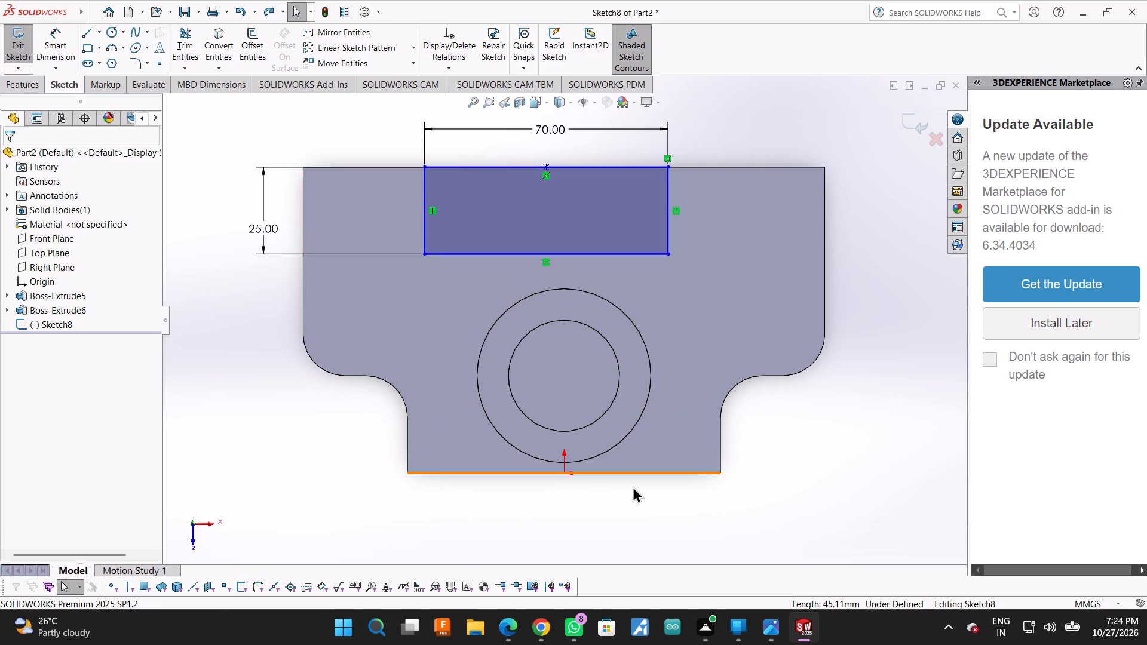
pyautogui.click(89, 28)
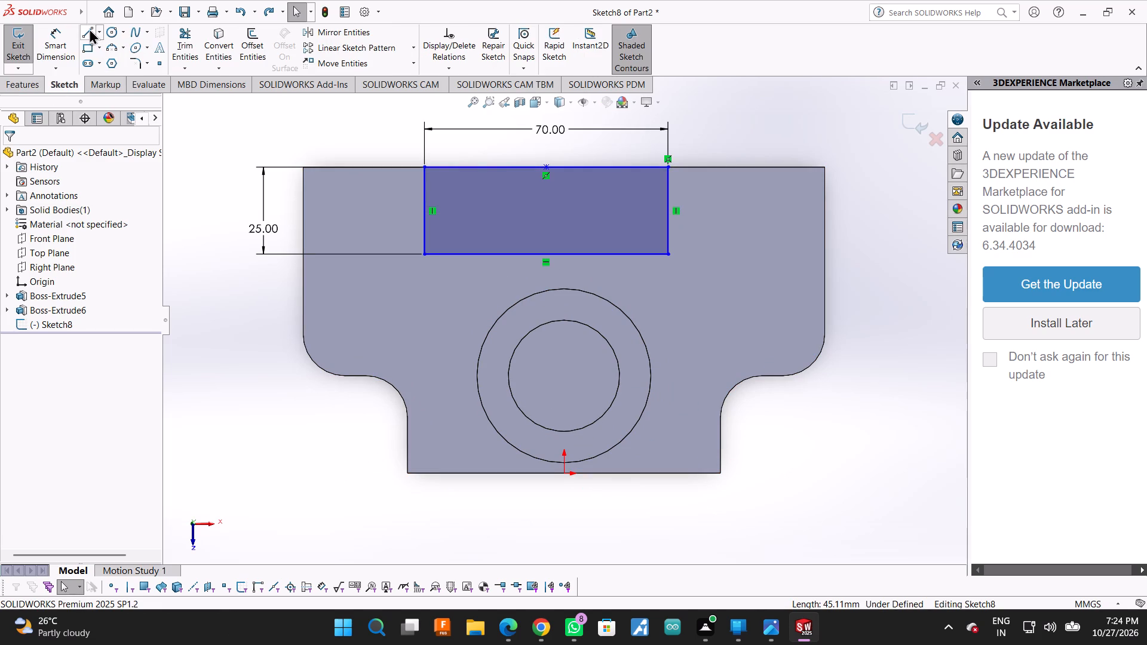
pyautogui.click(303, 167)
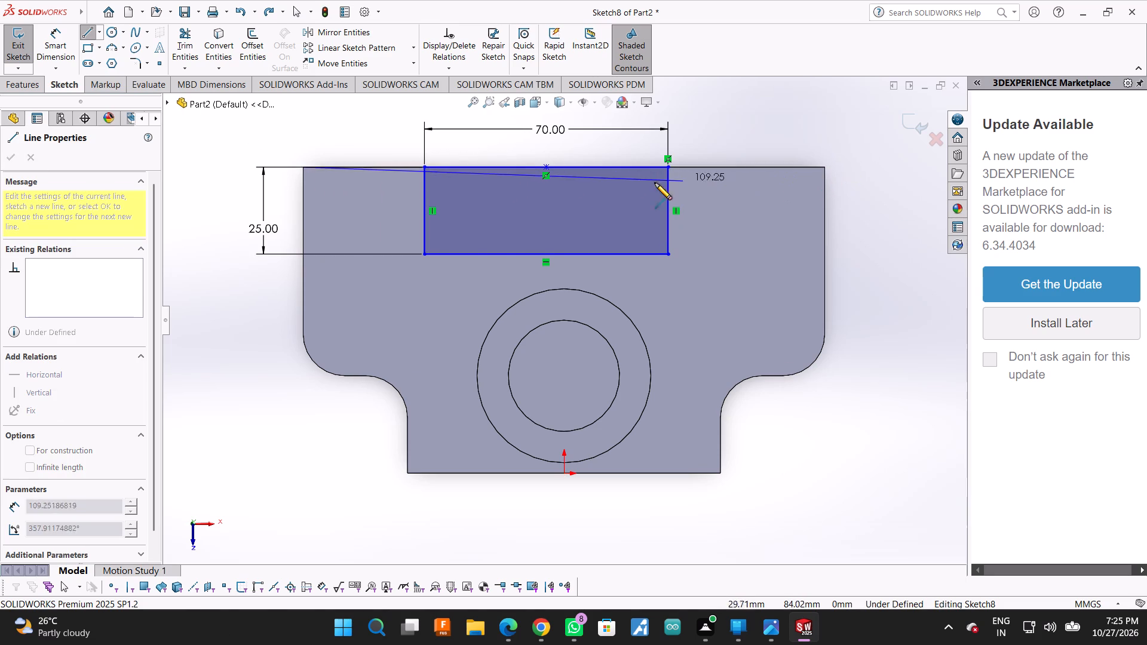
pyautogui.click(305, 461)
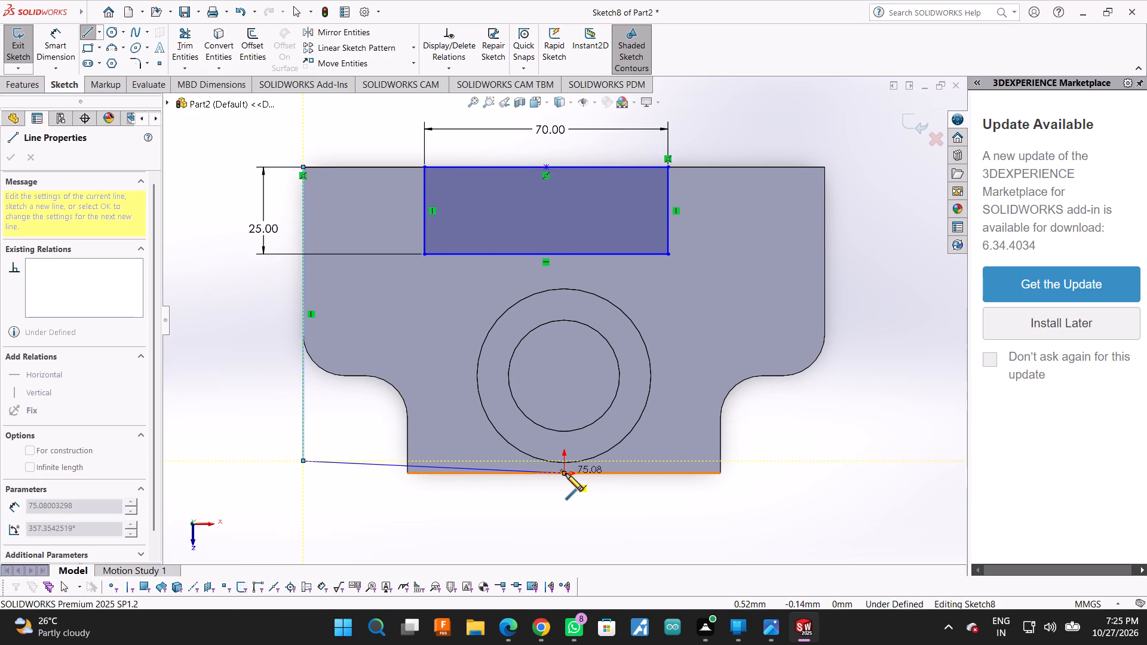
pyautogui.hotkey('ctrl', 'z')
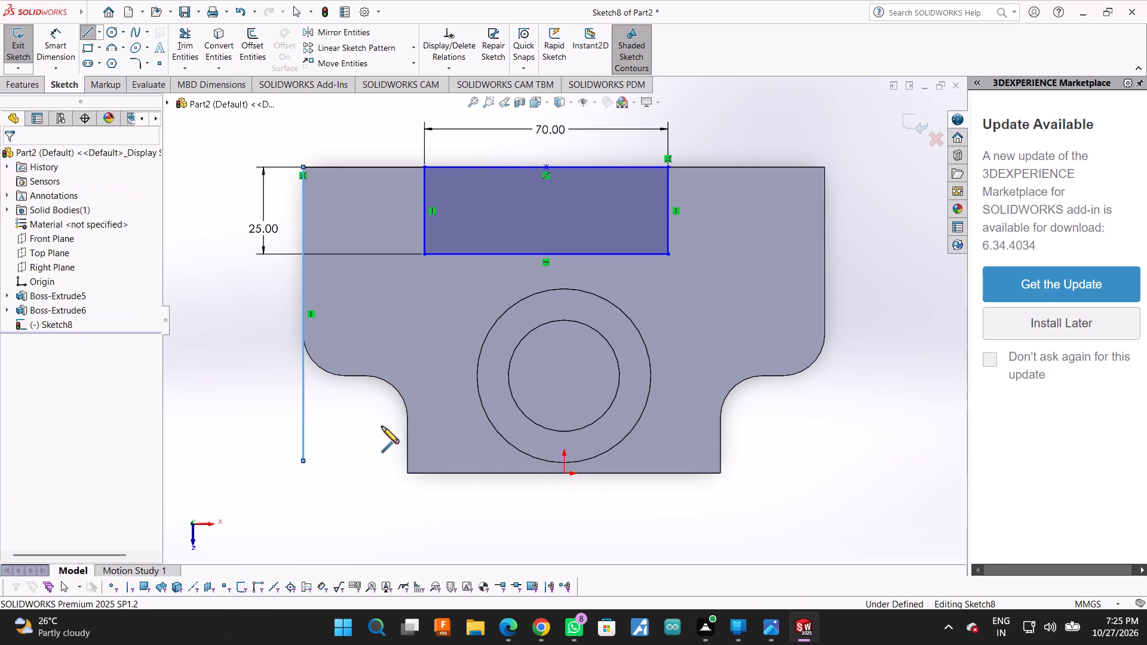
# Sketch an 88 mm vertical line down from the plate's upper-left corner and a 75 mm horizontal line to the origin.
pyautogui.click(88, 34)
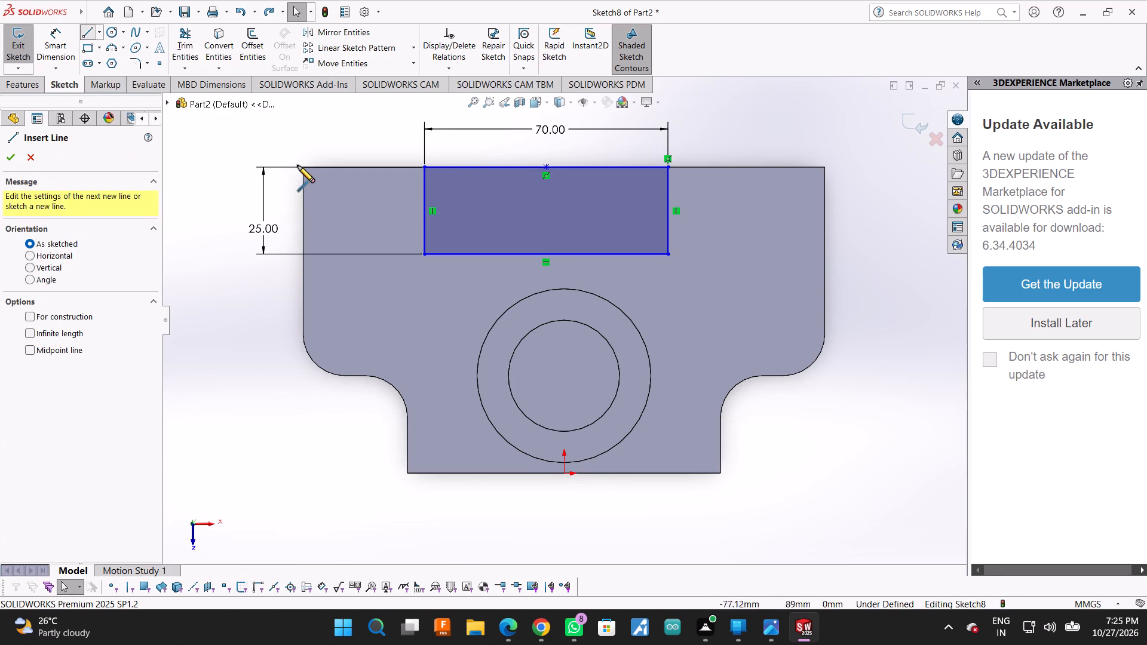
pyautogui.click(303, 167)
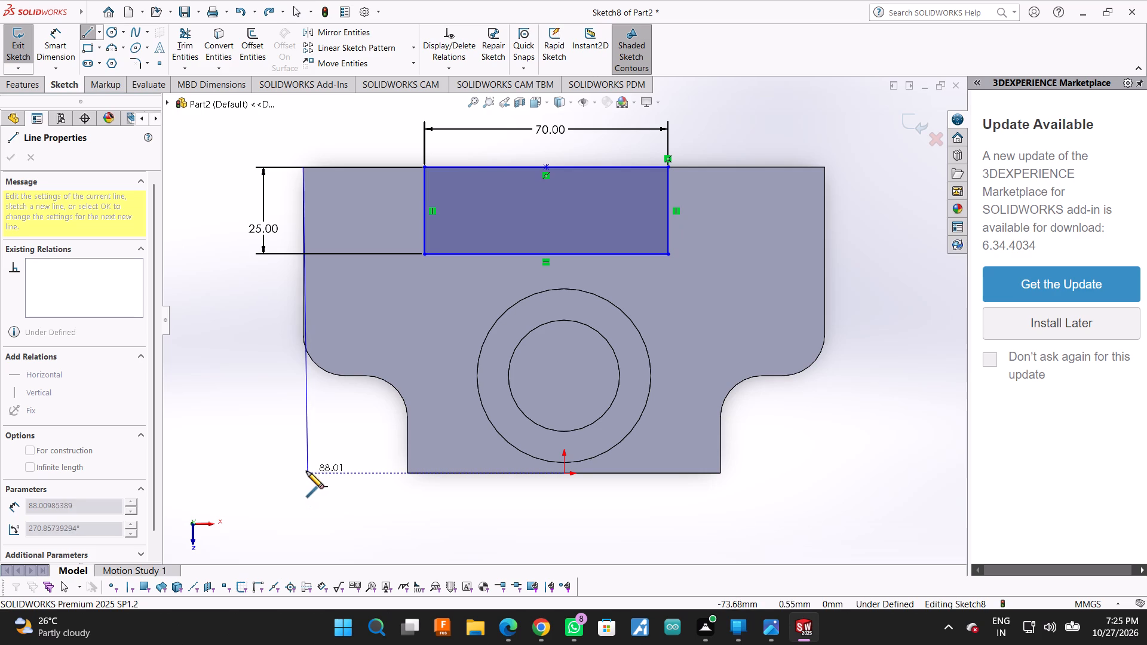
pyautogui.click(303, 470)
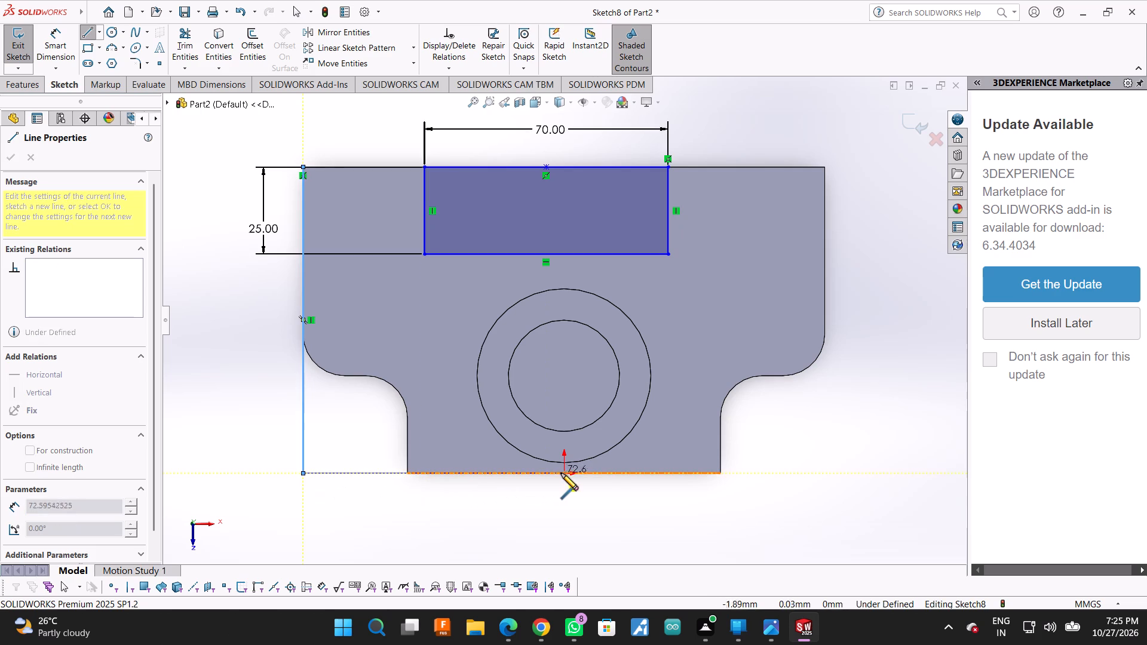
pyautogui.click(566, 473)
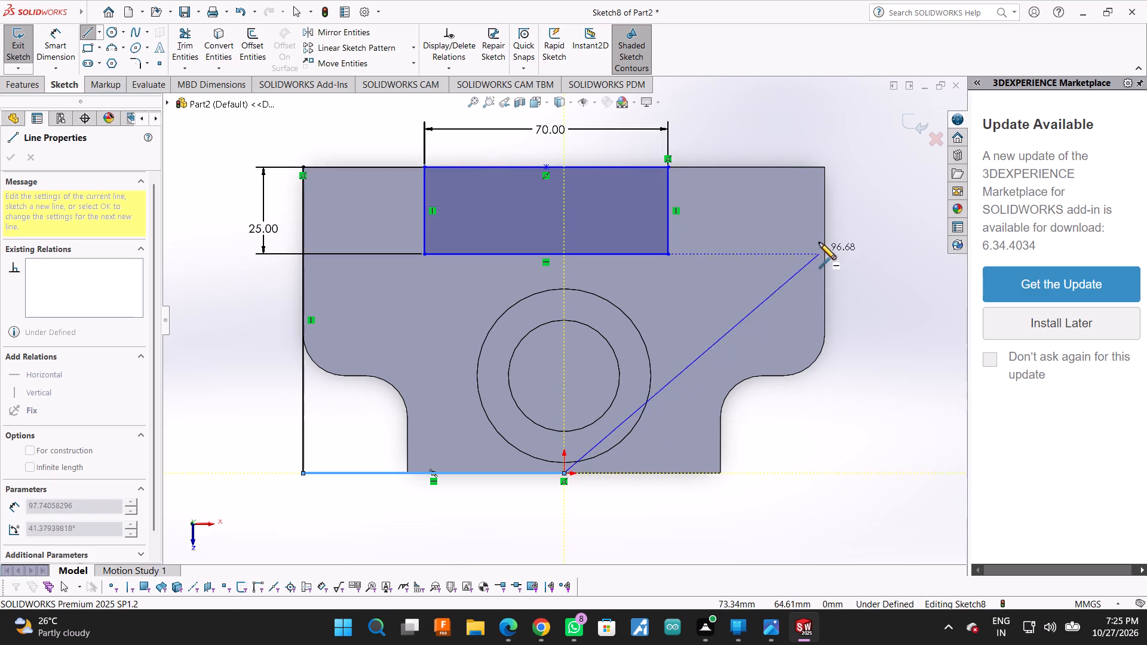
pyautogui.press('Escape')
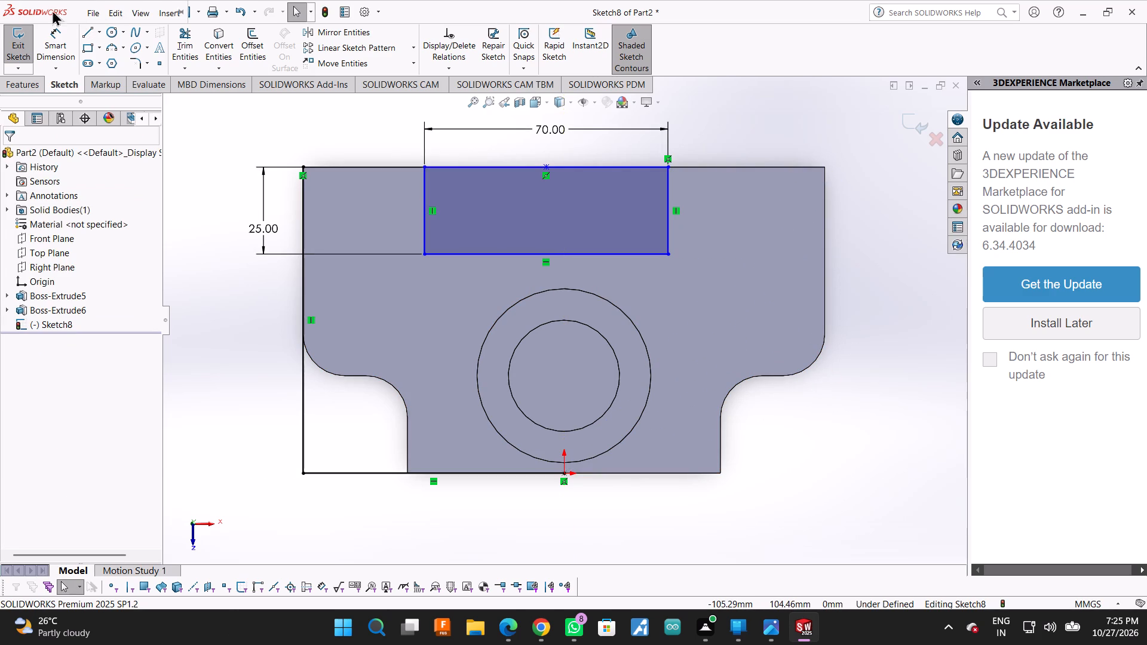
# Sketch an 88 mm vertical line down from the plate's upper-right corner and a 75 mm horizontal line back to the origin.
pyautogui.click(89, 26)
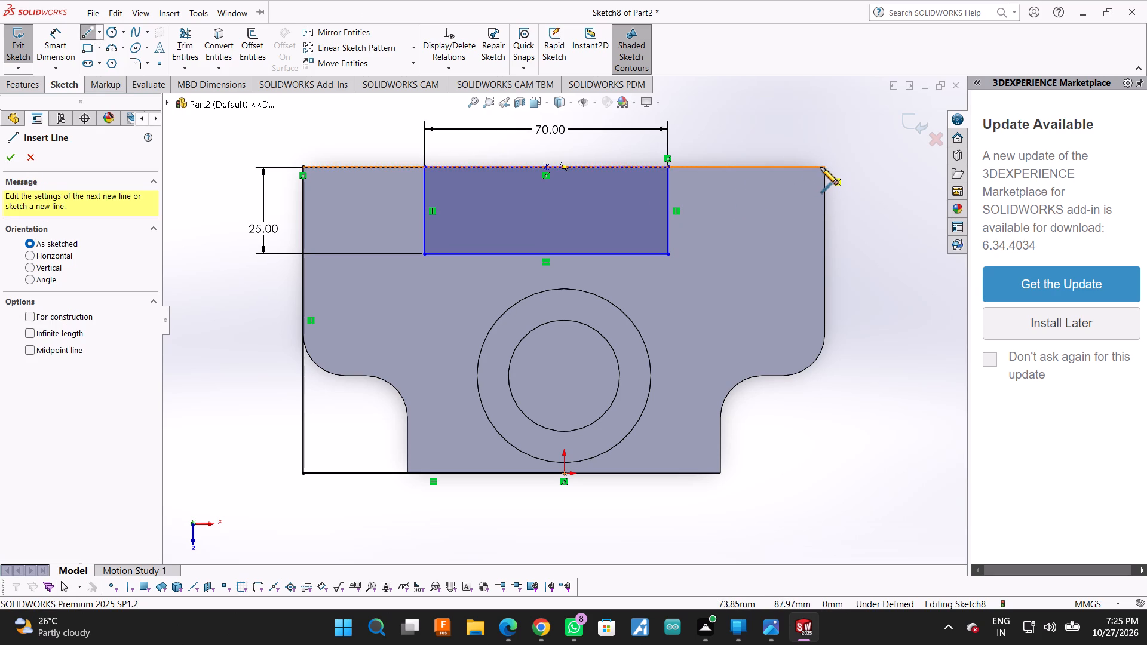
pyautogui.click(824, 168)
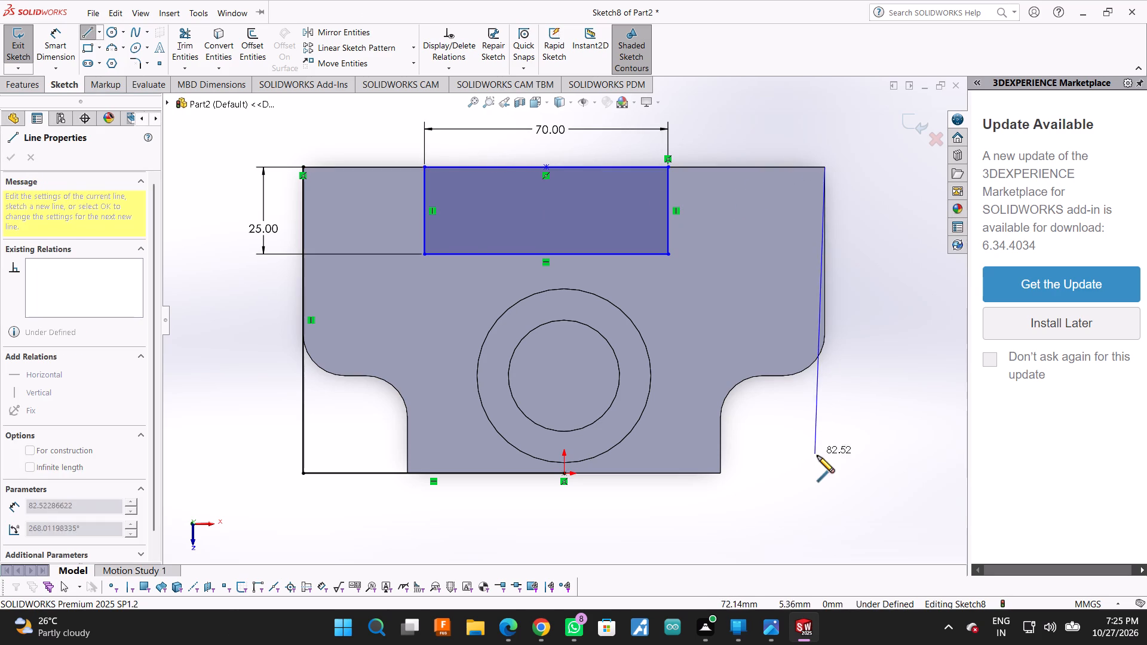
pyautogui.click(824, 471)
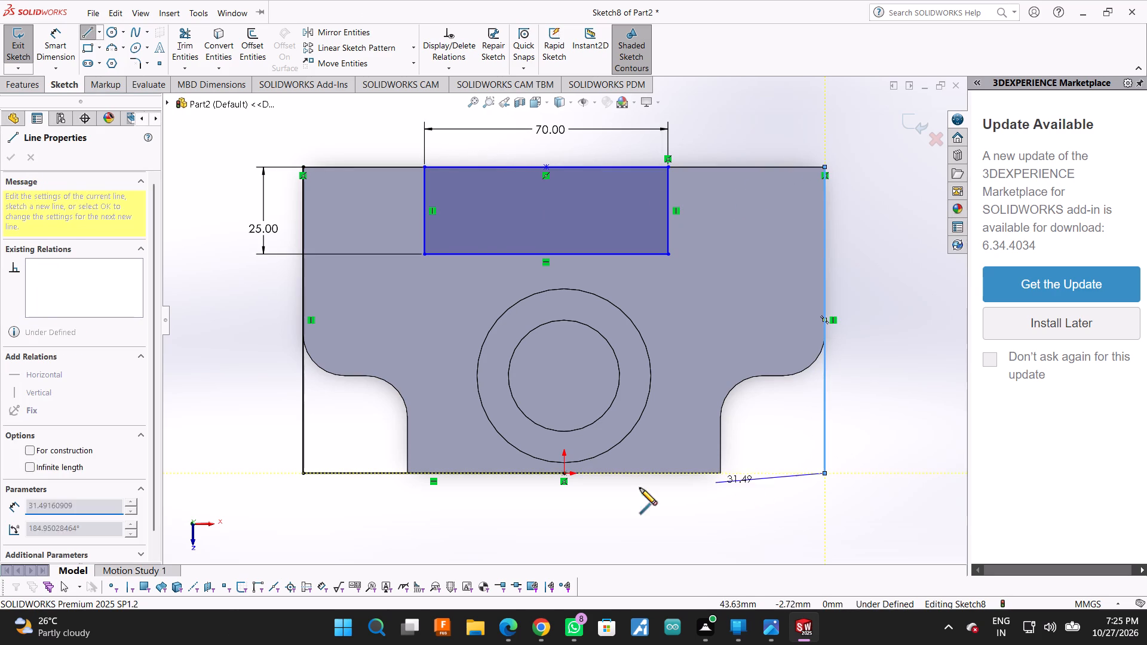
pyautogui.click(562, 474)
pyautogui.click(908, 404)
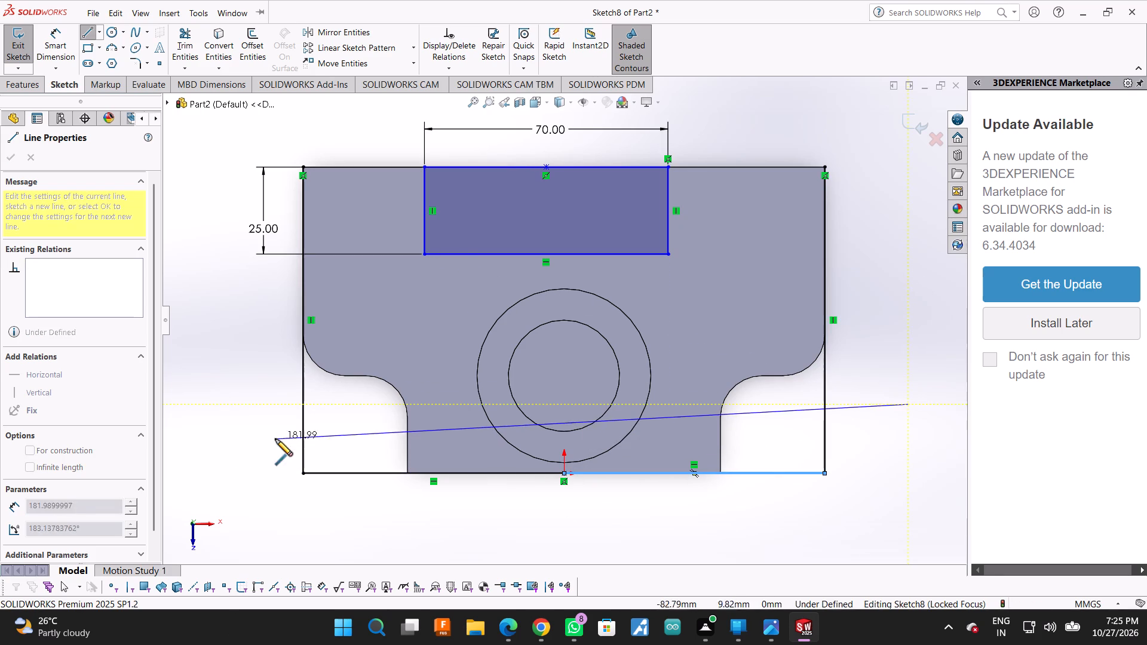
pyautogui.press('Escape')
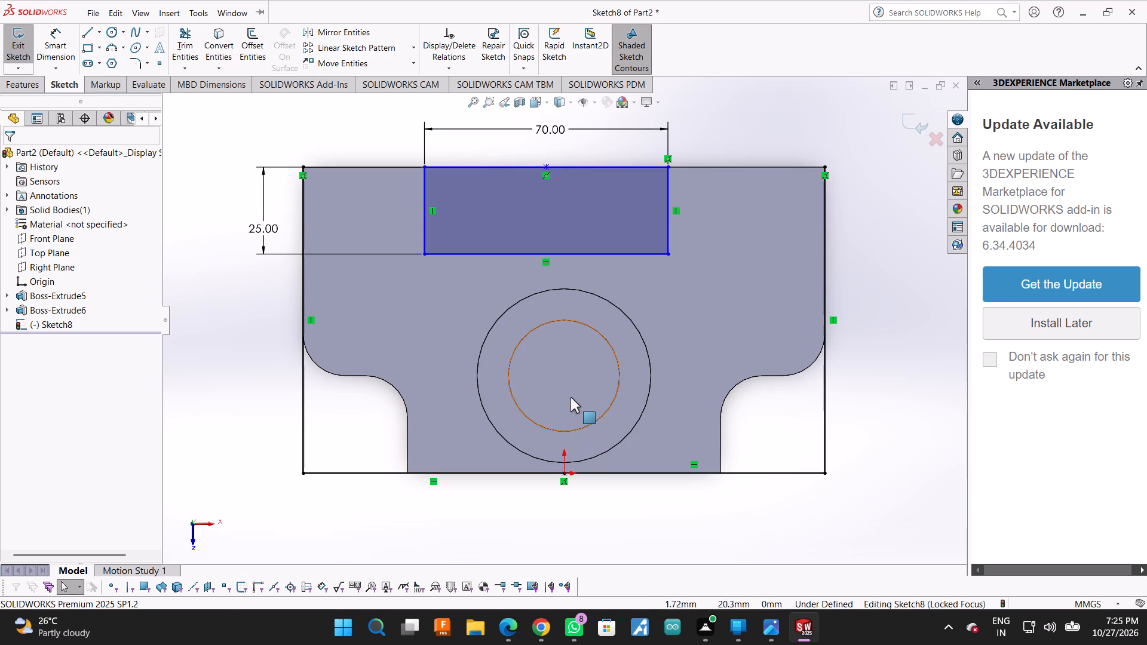
# Clear the sketch by undoing the last horizontal line and power-trimming the remaining corner lines and the 70 by 25 mm rectangle.
pyautogui.click(82, 27)
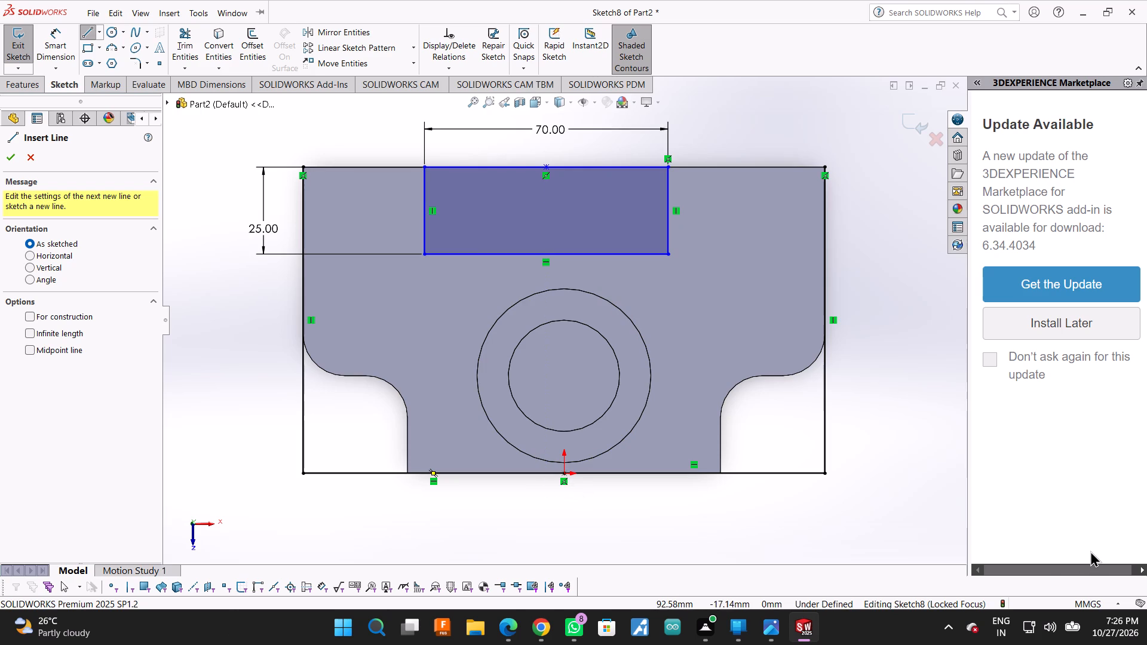
pyautogui.hotkey('ctrl', 'z')
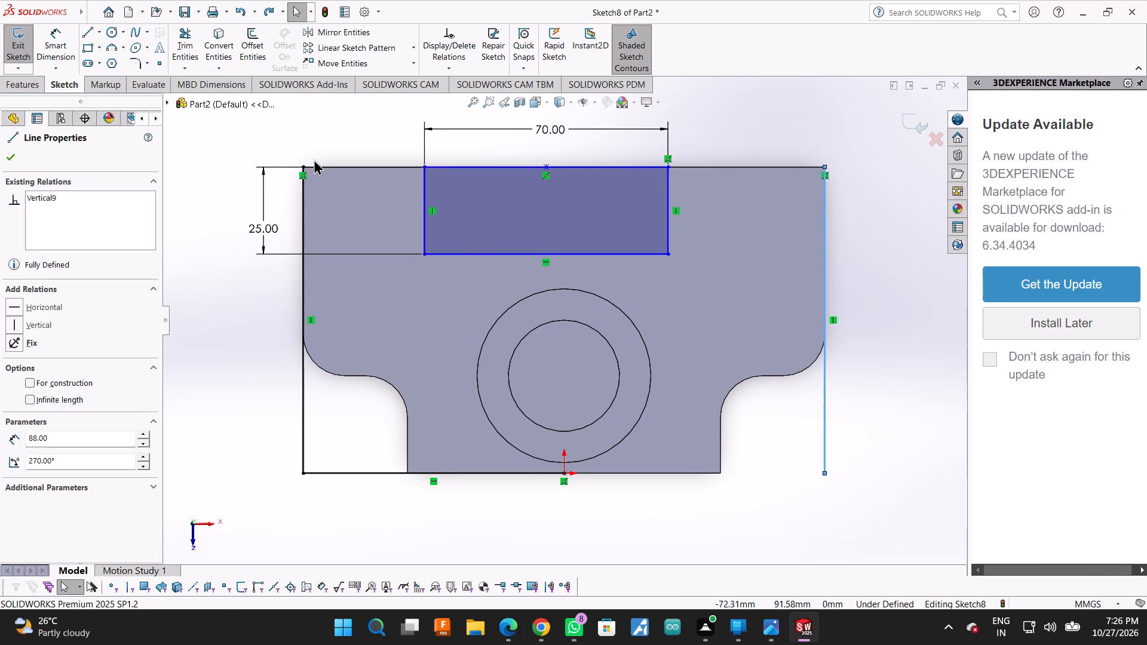
pyautogui.click(192, 29)
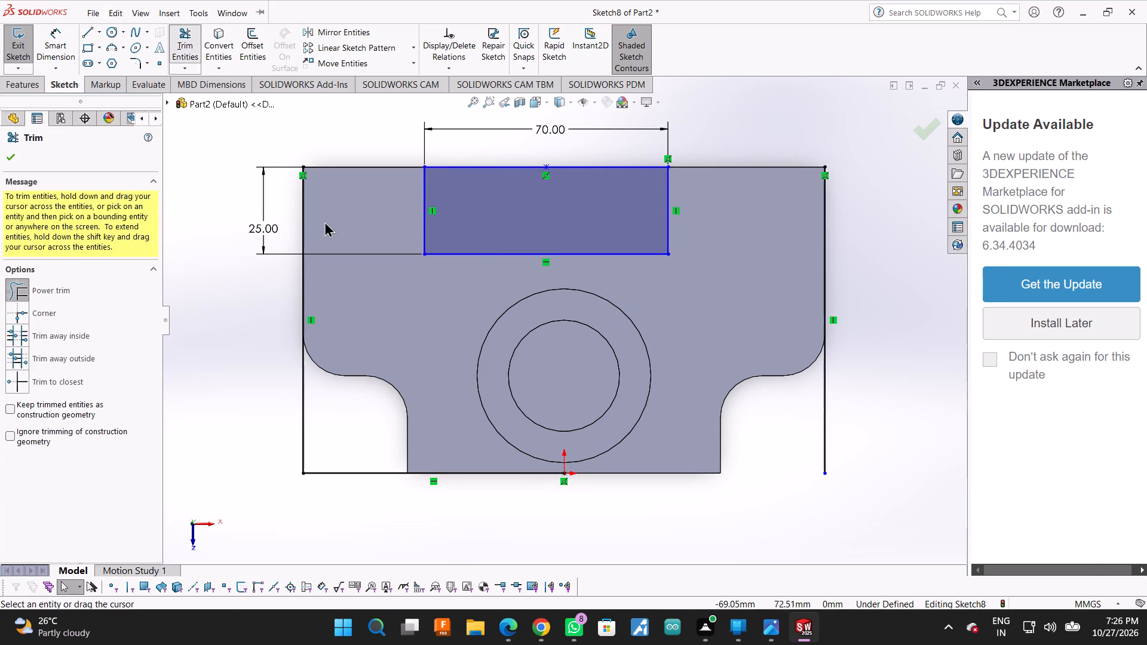
pyautogui.moveTo(328, 199); pyautogui.dragTo(885, 382)
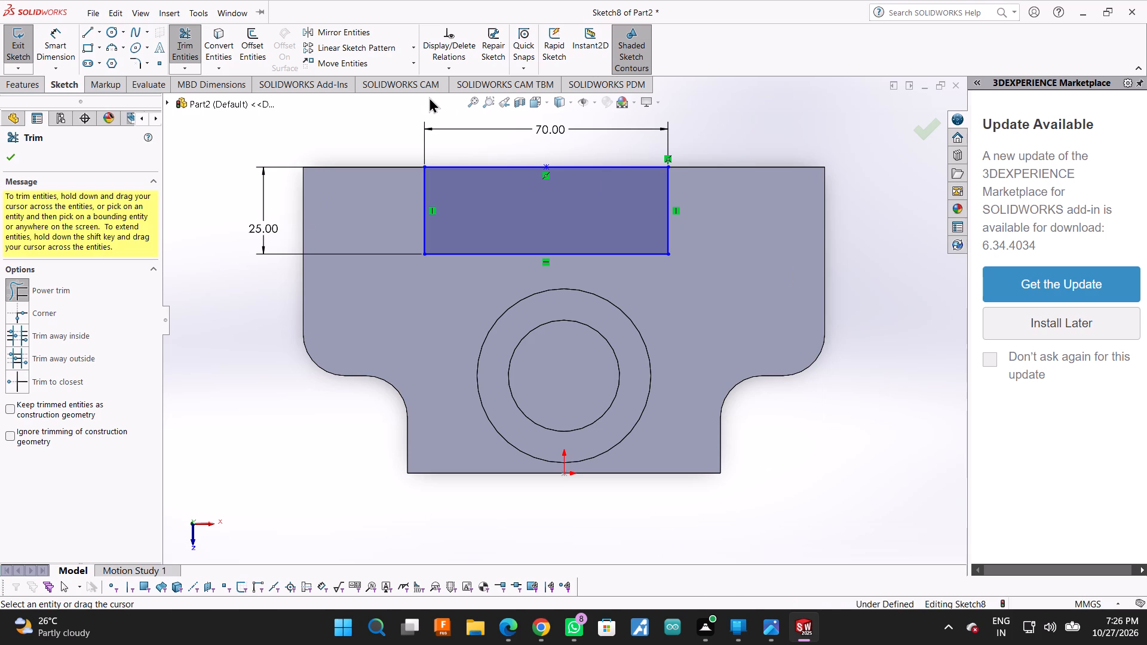
pyautogui.moveTo(431, 113); pyautogui.dragTo(247, 179)
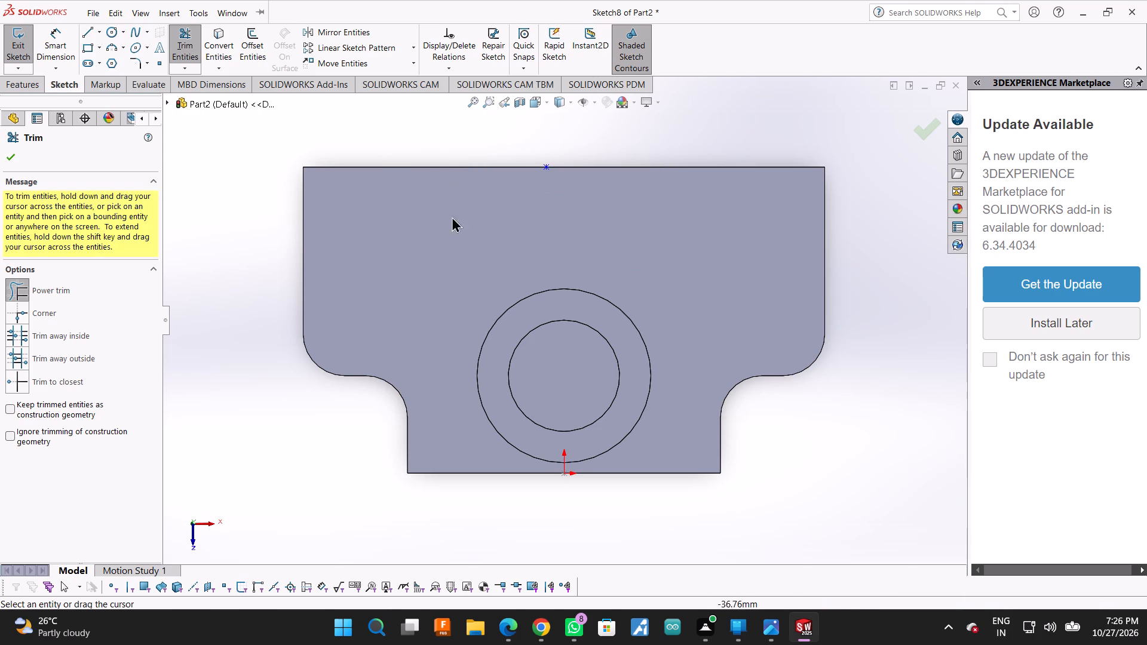
# Sketch a horizontal midpoint line about 58 mm long along the plate's upper edge, centred on the edge's midpoint.
pyautogui.click(100, 30)
pyautogui.click(95, 73)
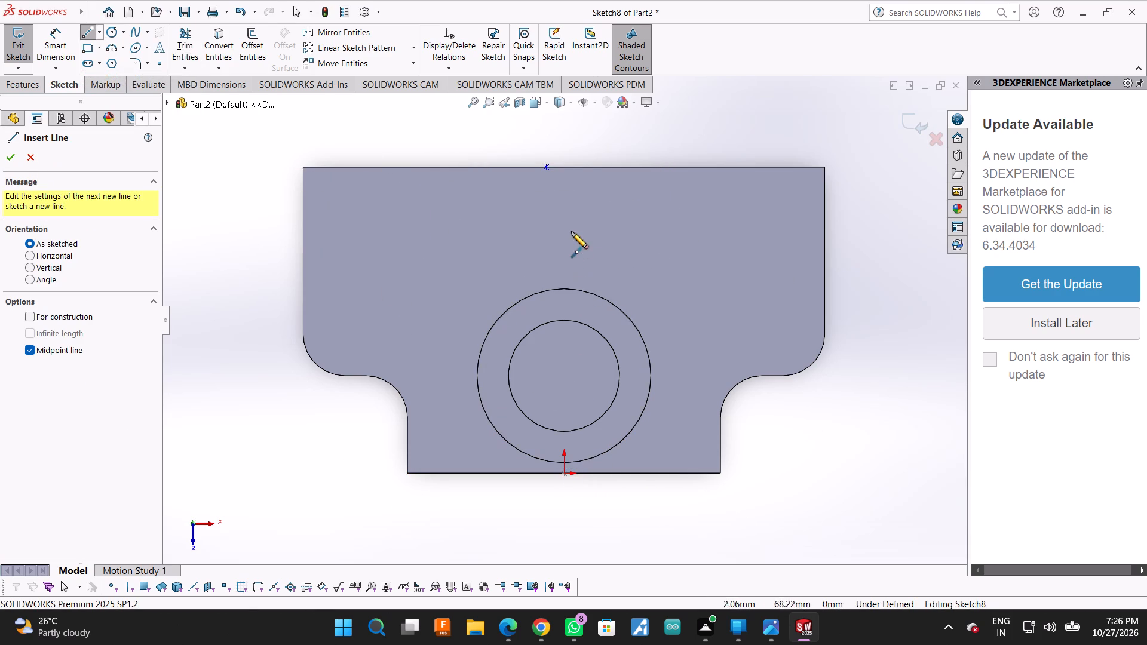
pyautogui.click(565, 169)
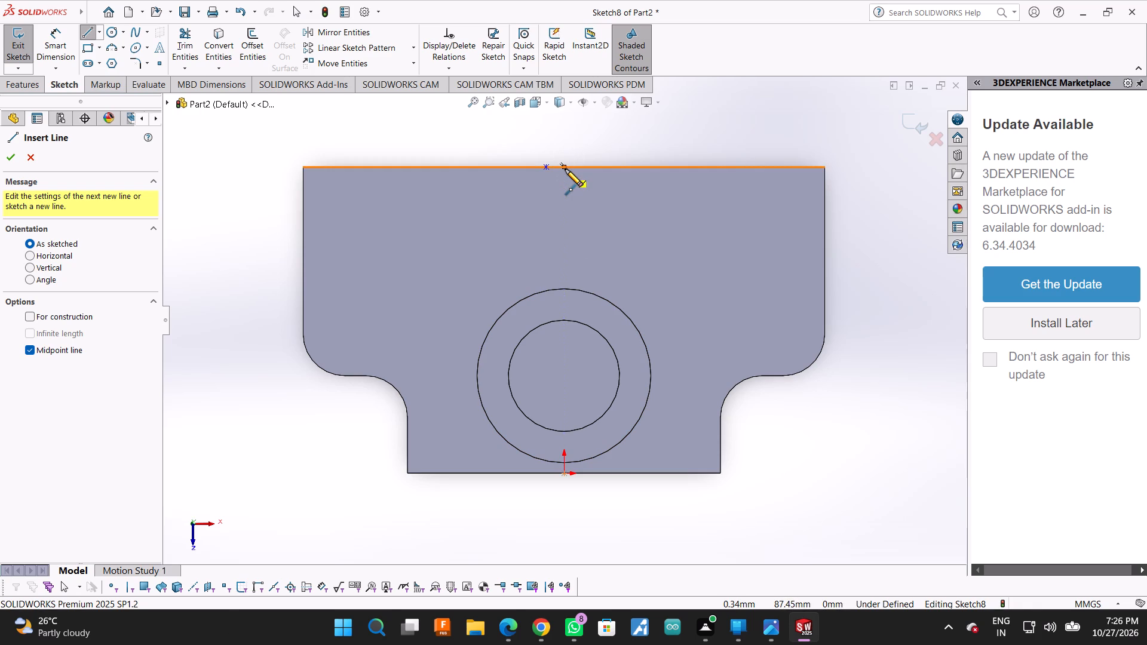
pyautogui.click(664, 168)
# Dimension the length of the line on the plate's upper edge to 70 mm.
pyautogui.click(61, 26)
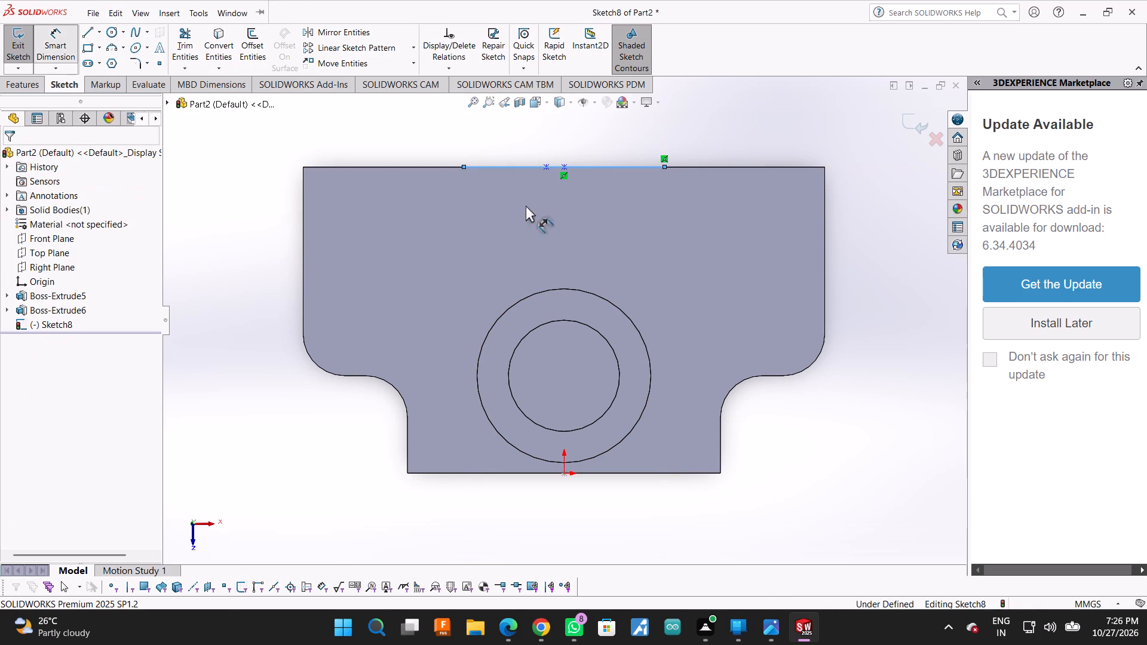
pyautogui.click(591, 163)
pyautogui.click(591, 164)
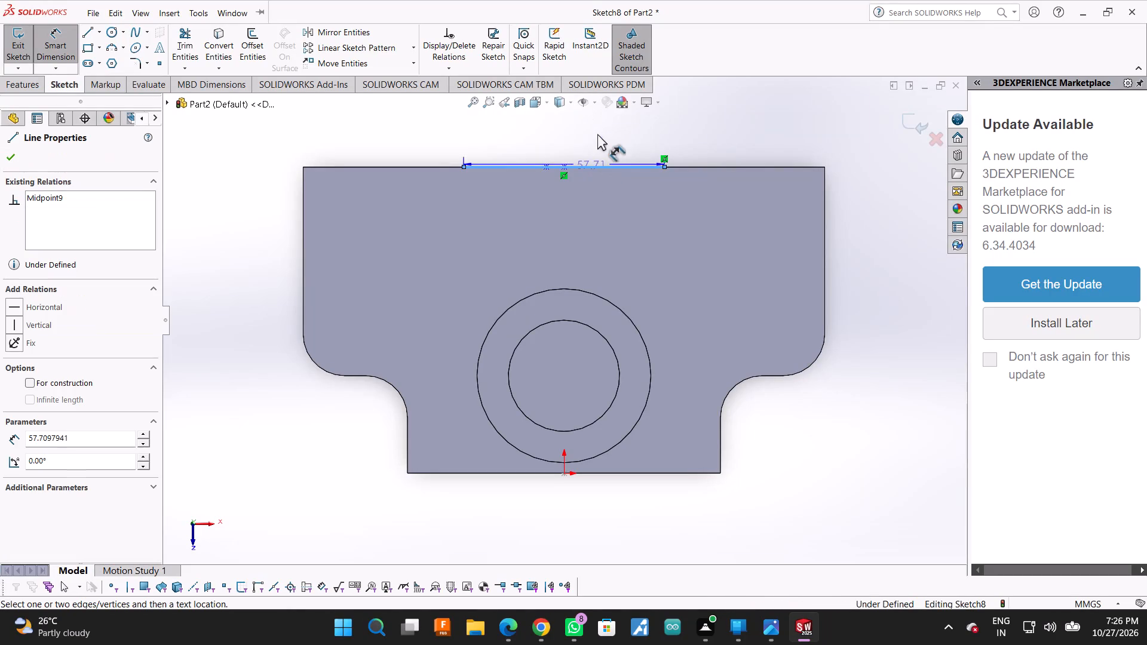
pyautogui.click(594, 119)
pyautogui.write('70')
pyautogui.press('Return')
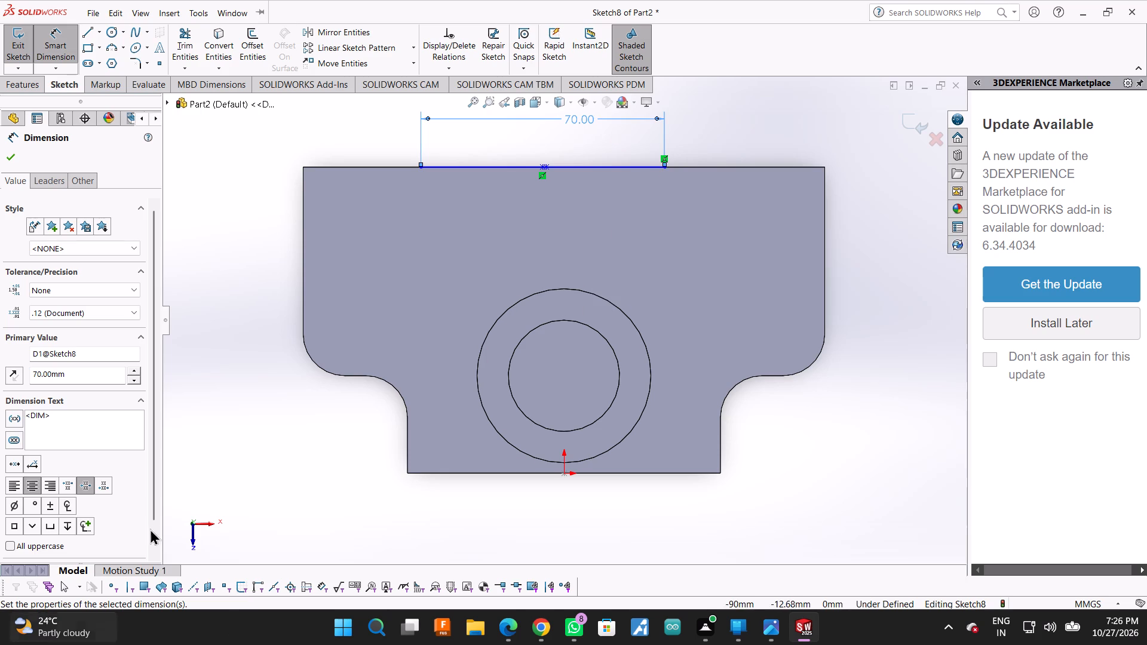
pyautogui.click(7, 158)
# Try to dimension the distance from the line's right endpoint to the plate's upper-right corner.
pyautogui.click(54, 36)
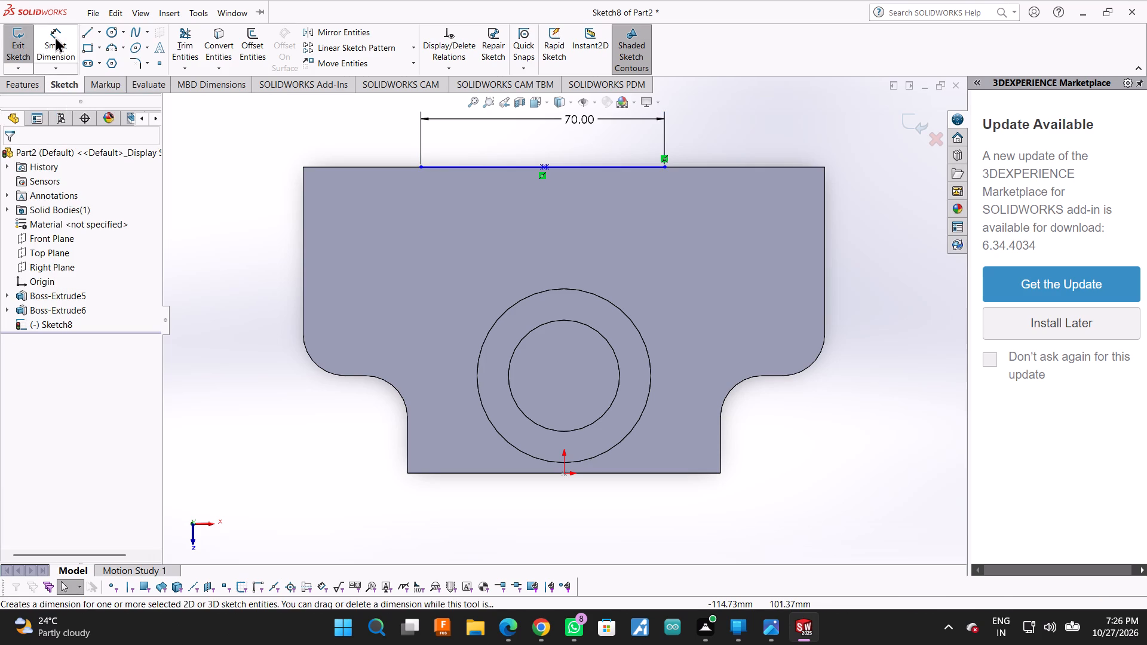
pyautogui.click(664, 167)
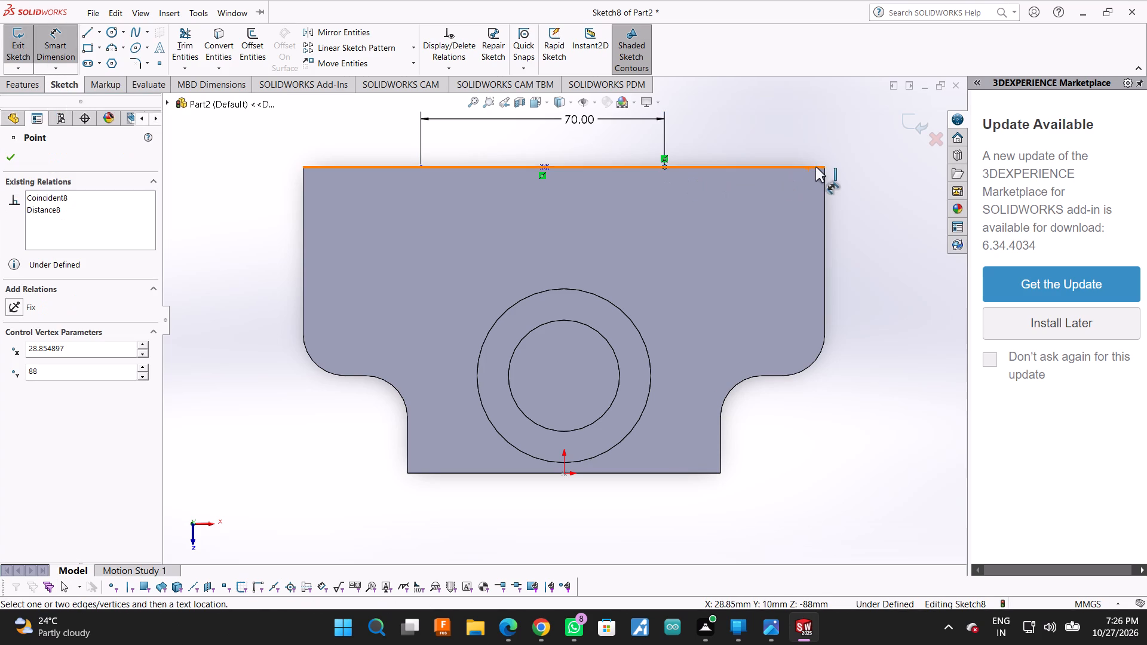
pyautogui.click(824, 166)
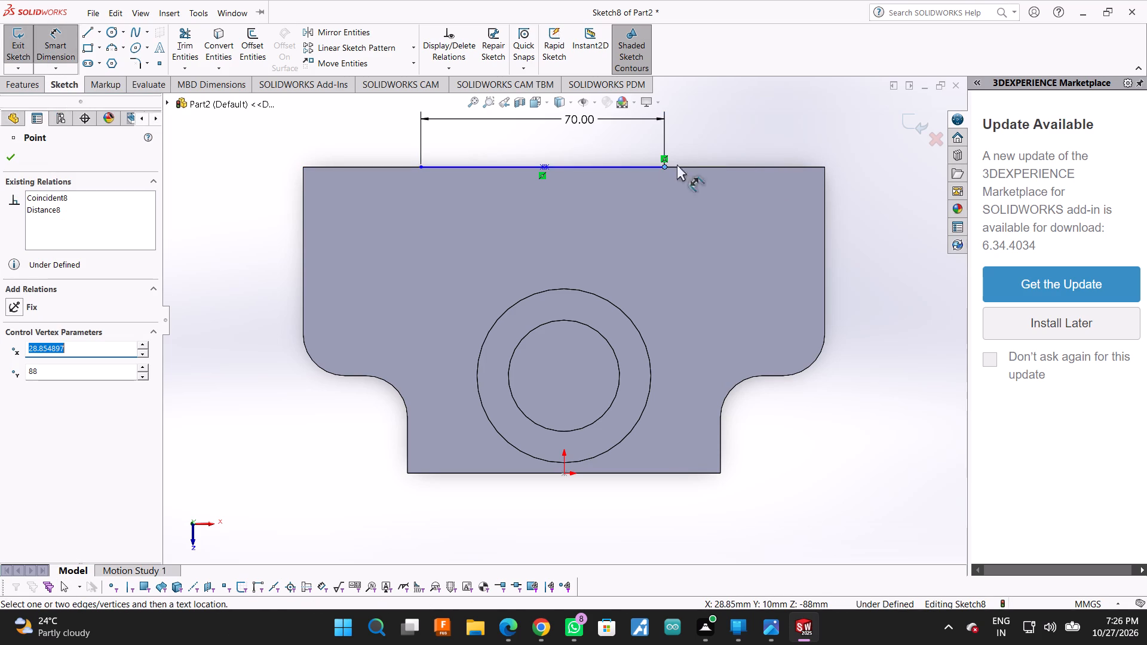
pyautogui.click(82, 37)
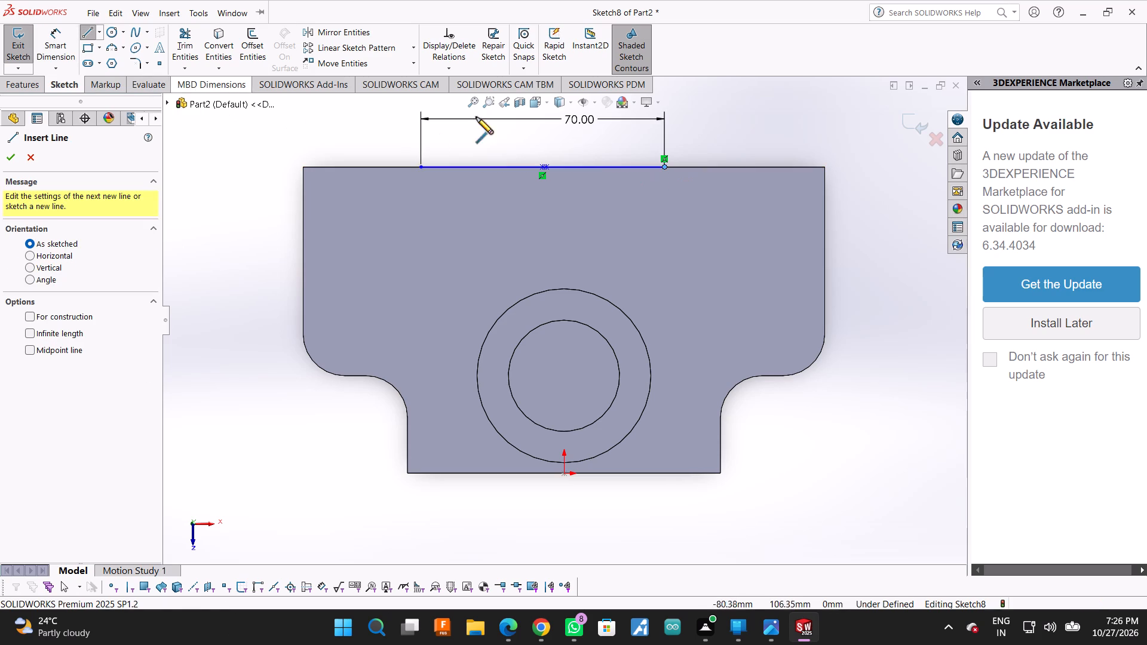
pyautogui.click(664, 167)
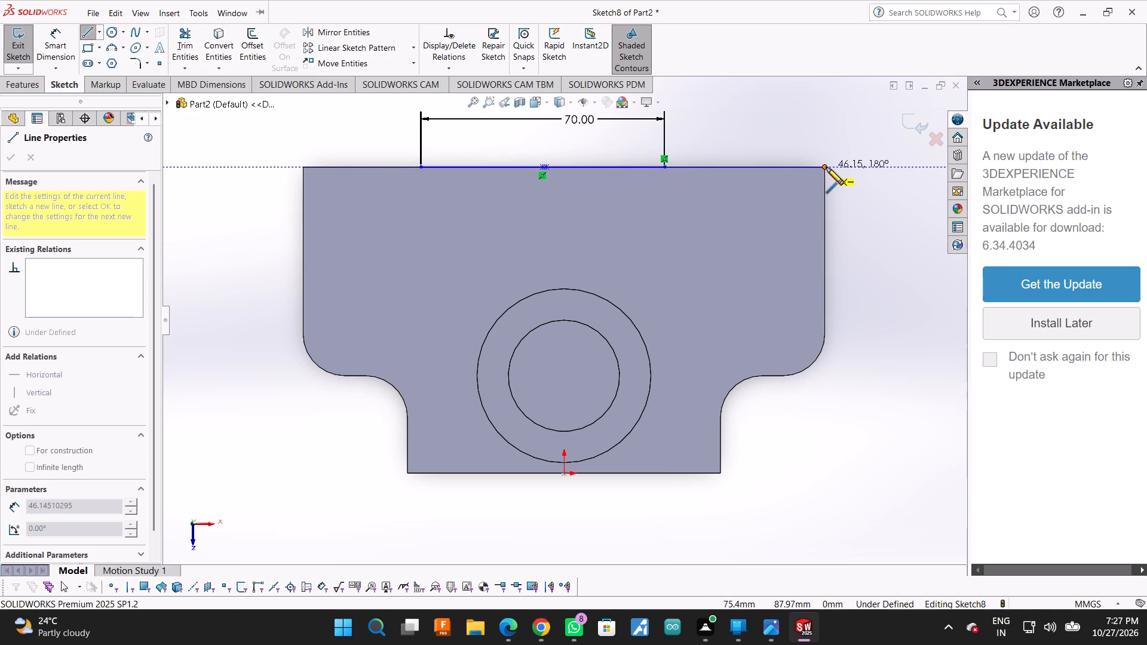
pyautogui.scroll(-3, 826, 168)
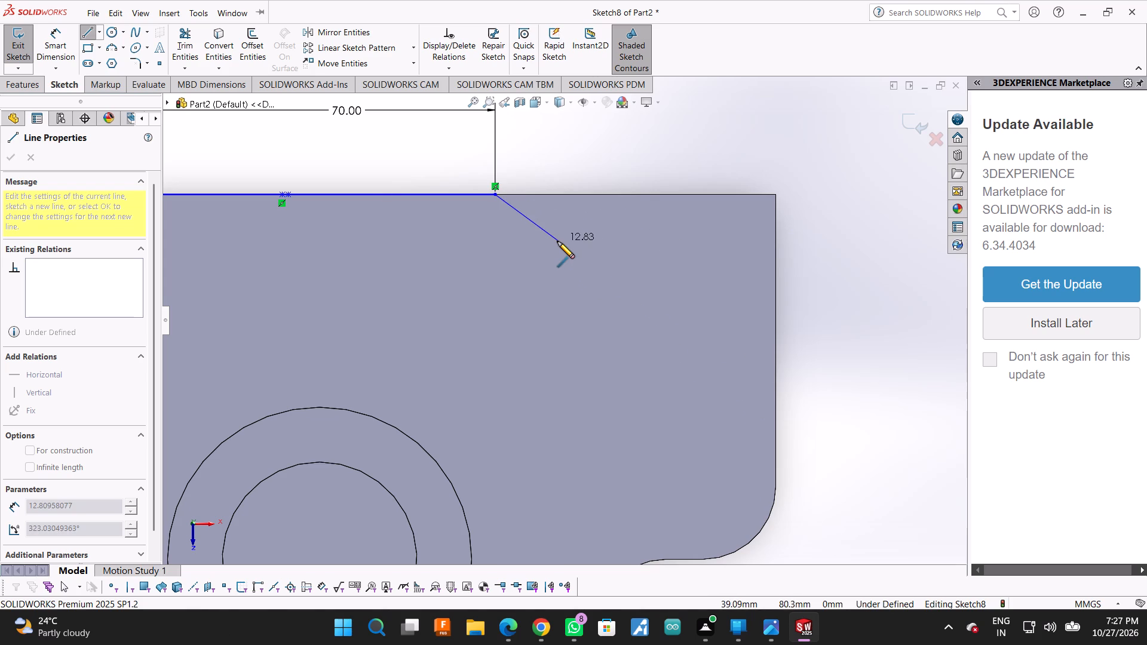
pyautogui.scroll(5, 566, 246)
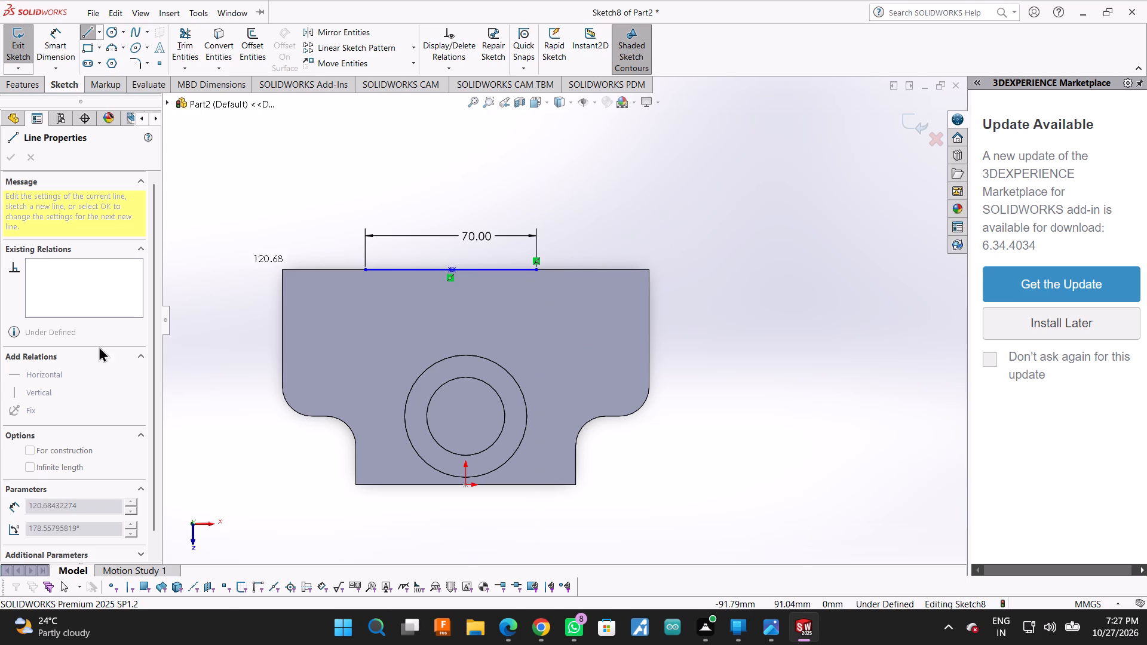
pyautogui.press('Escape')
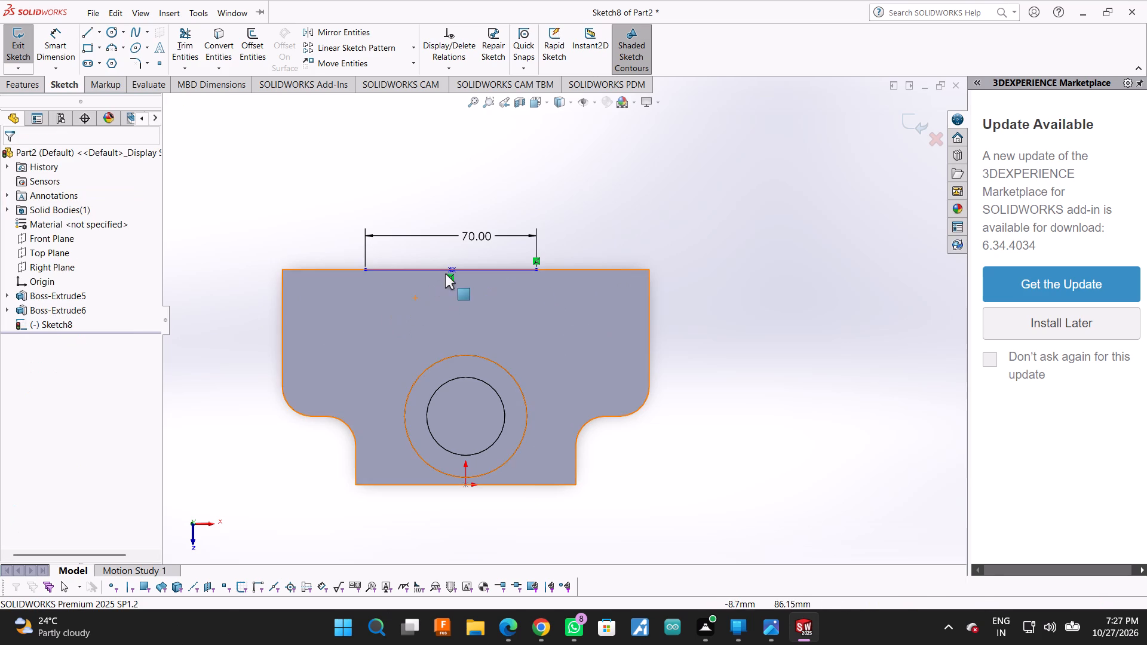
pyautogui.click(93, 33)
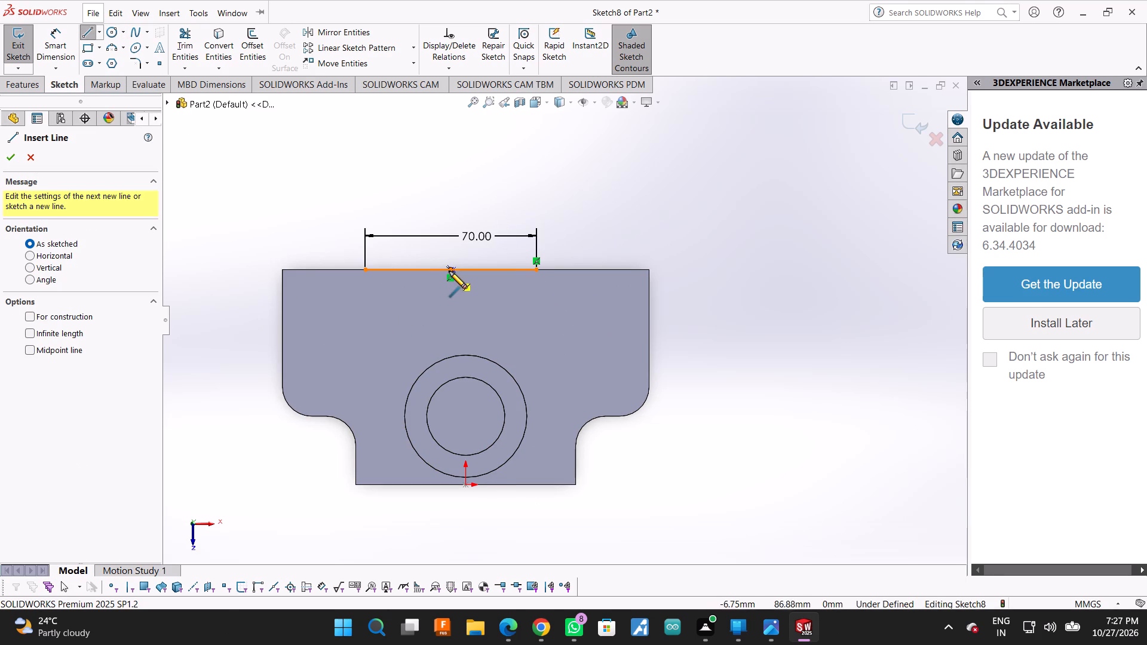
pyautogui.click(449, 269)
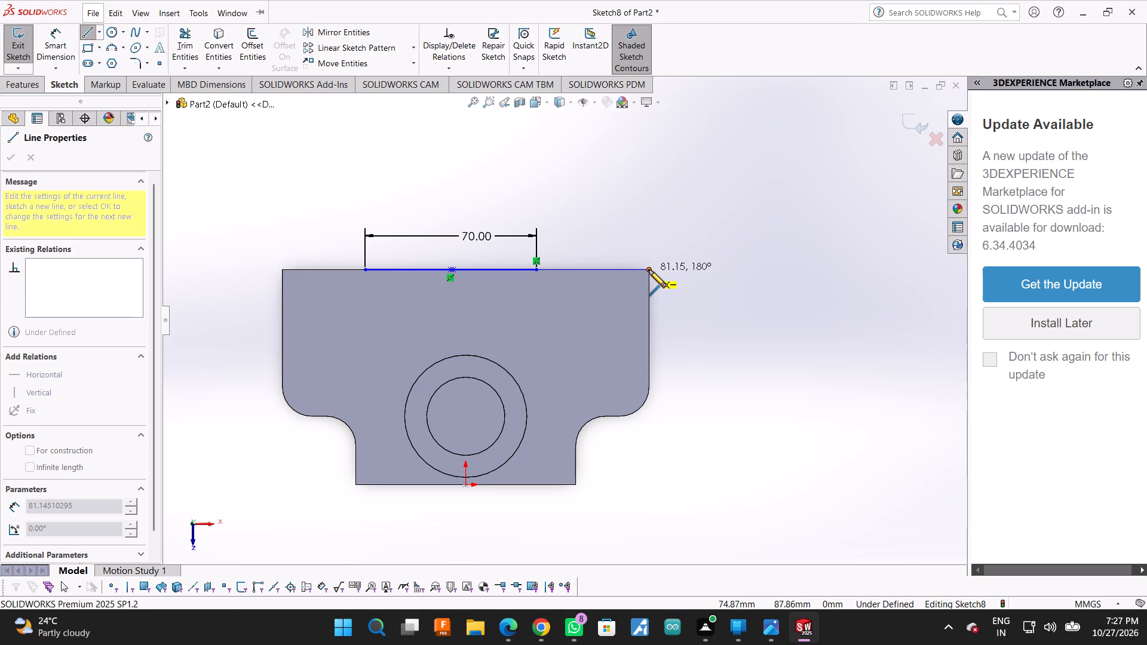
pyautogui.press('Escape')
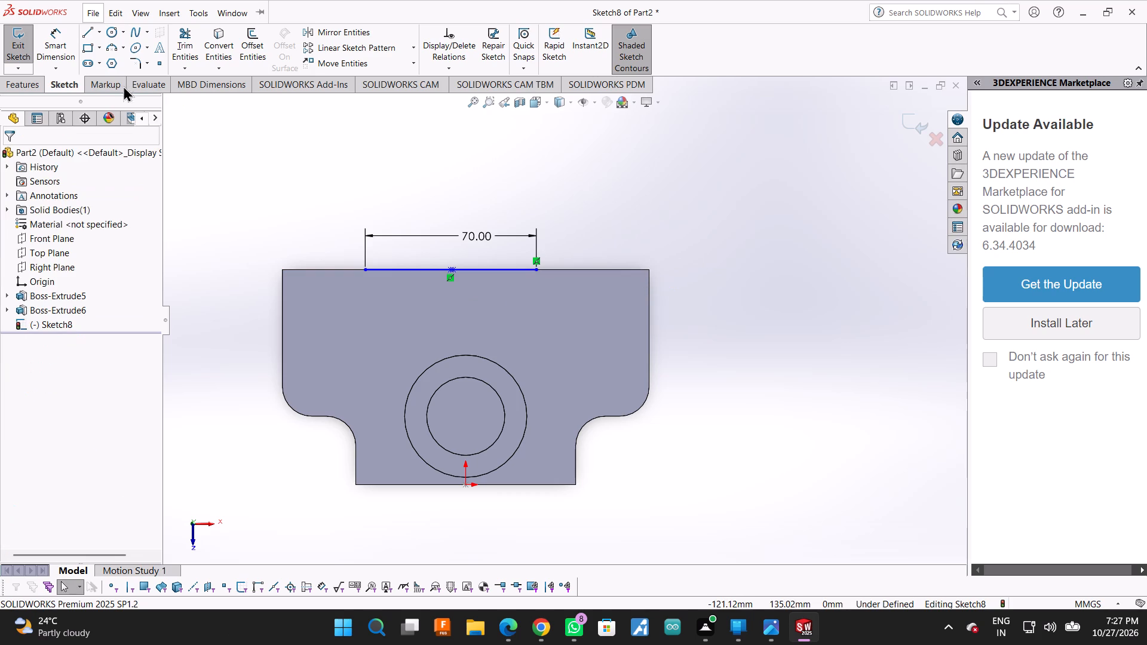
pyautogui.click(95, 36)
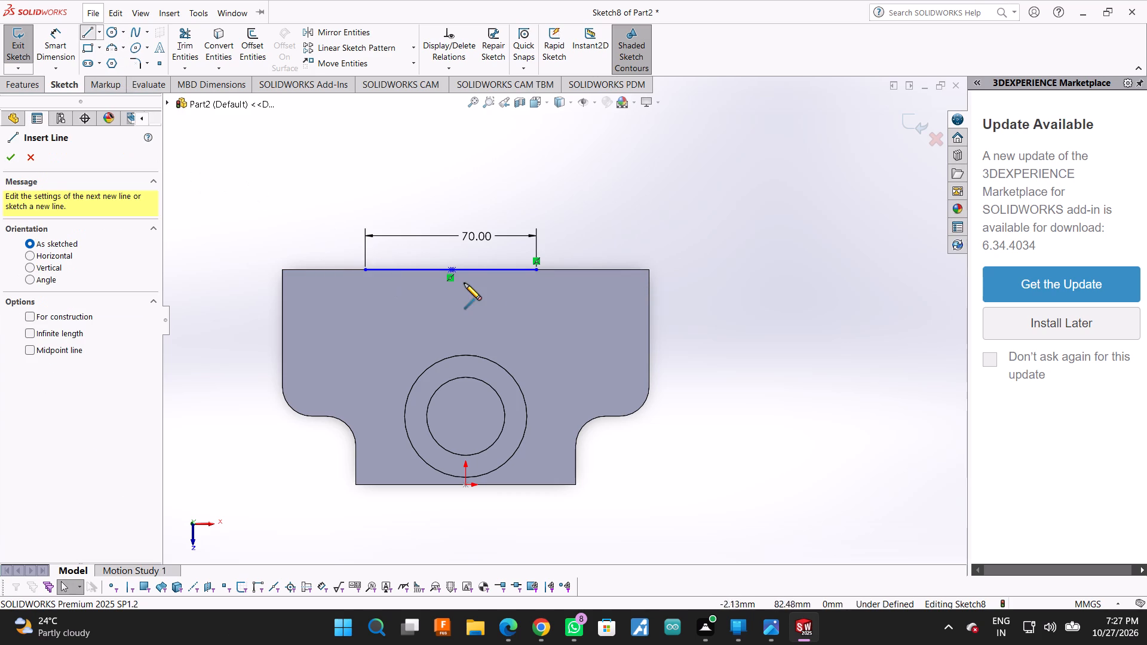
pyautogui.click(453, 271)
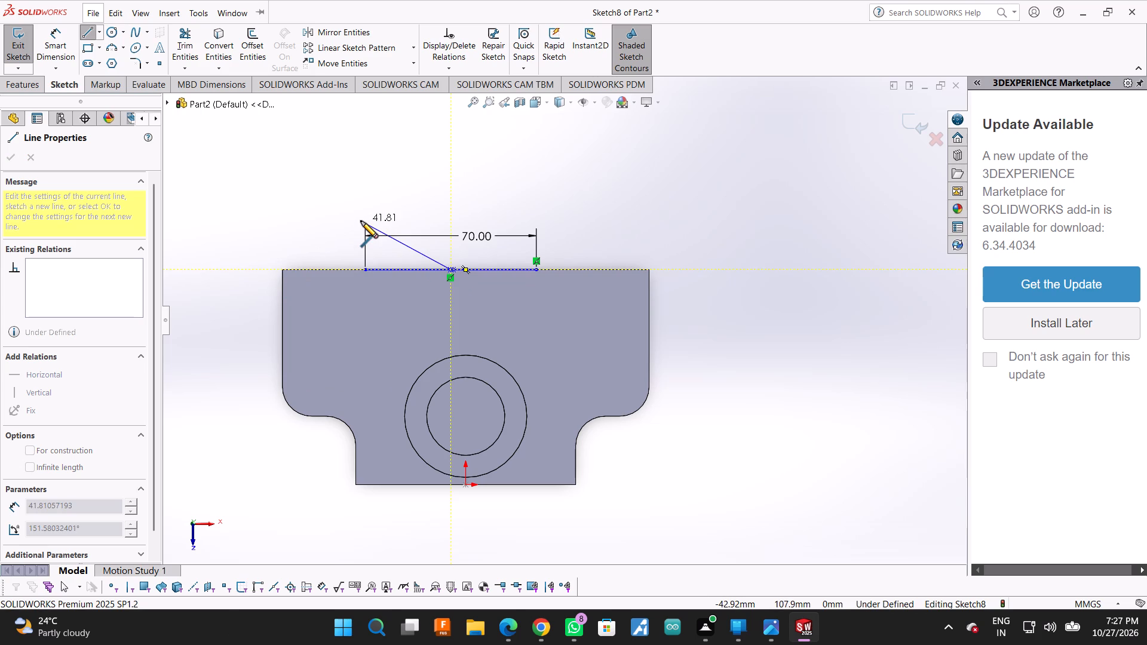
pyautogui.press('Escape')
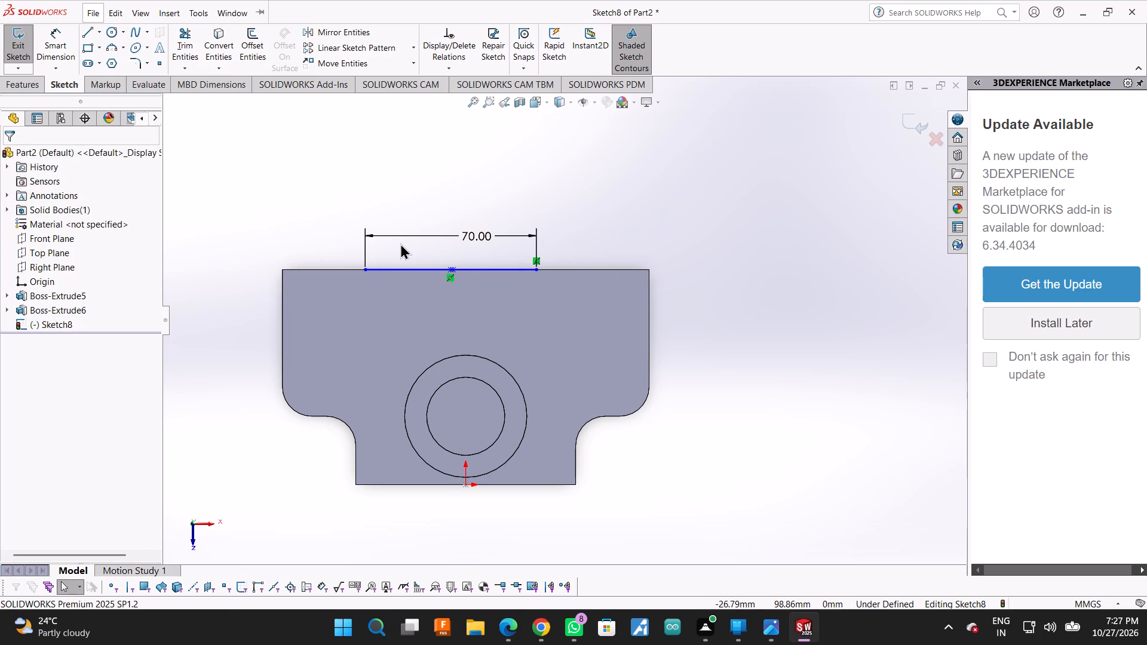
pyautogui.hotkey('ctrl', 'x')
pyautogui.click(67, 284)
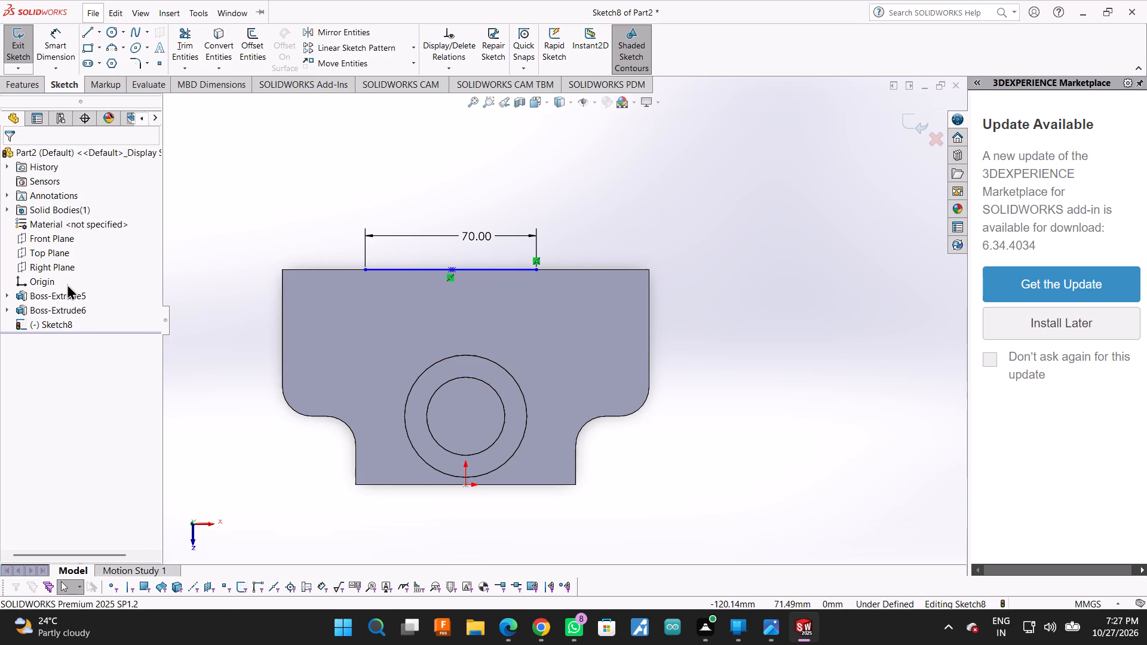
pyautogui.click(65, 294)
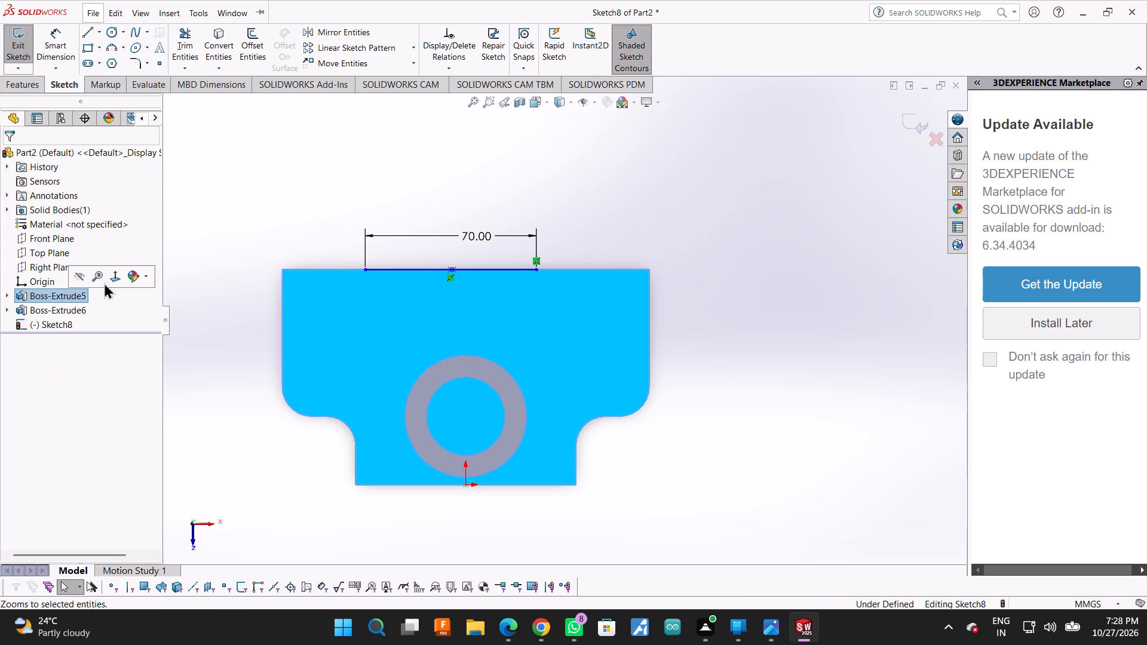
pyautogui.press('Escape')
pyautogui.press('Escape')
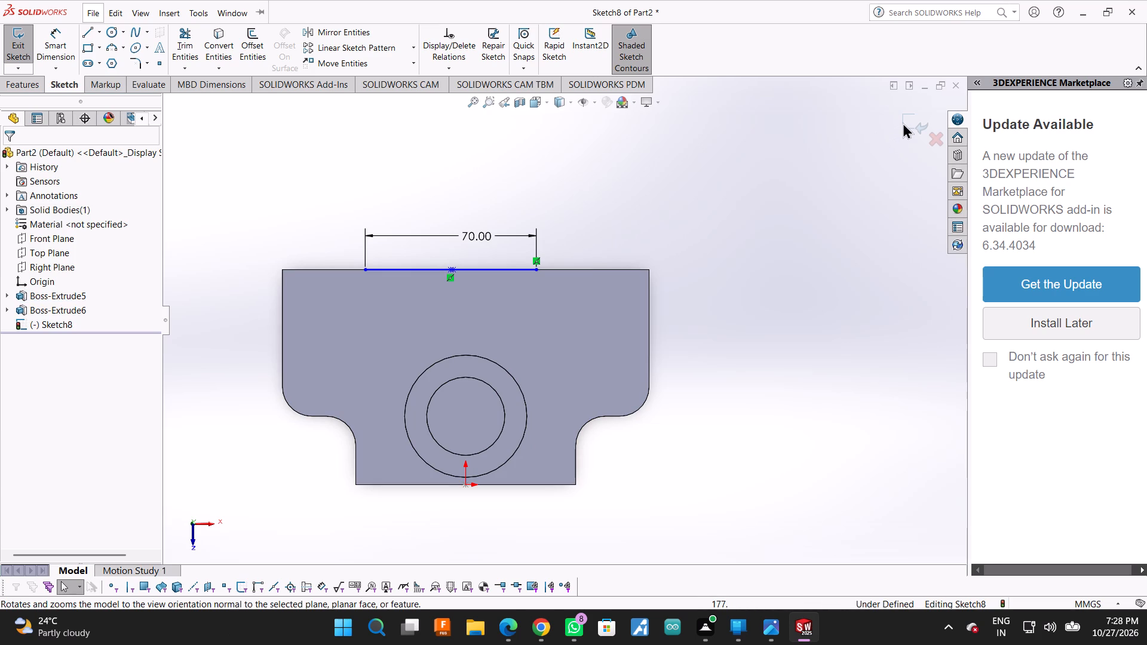
# Power-trim the 70 mm horizontal line away from the plate's upper edge.
pyautogui.click(183, 39)
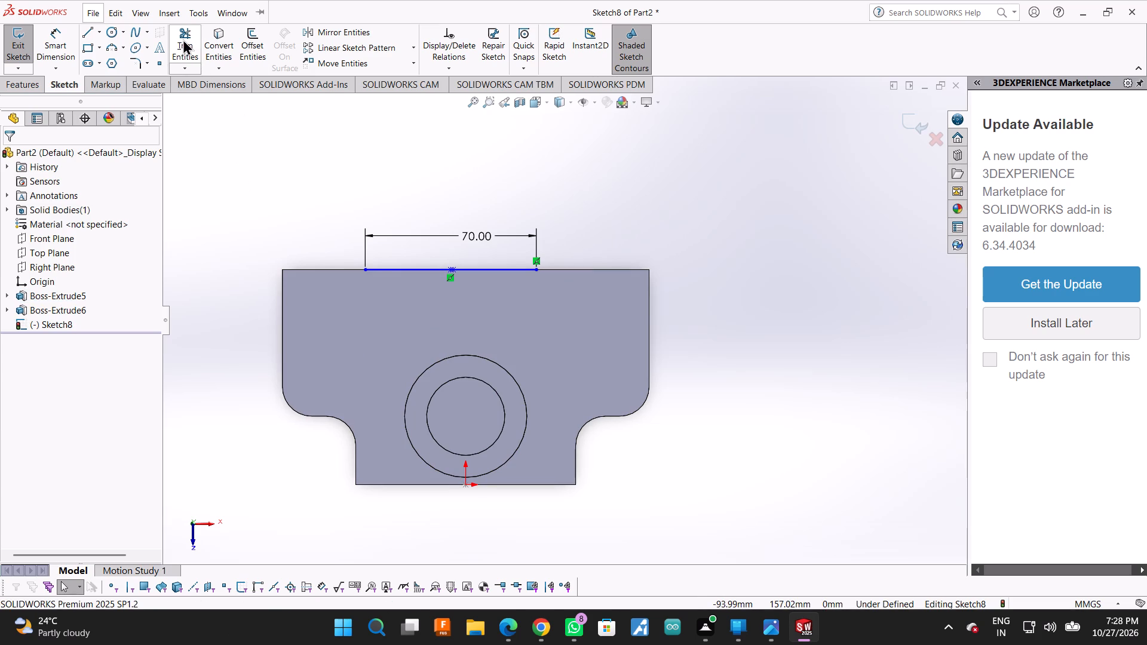
pyautogui.moveTo(336, 182); pyautogui.dragTo(456, 327)
pyautogui.moveTo(461, 232); pyautogui.dragTo(449, 276)
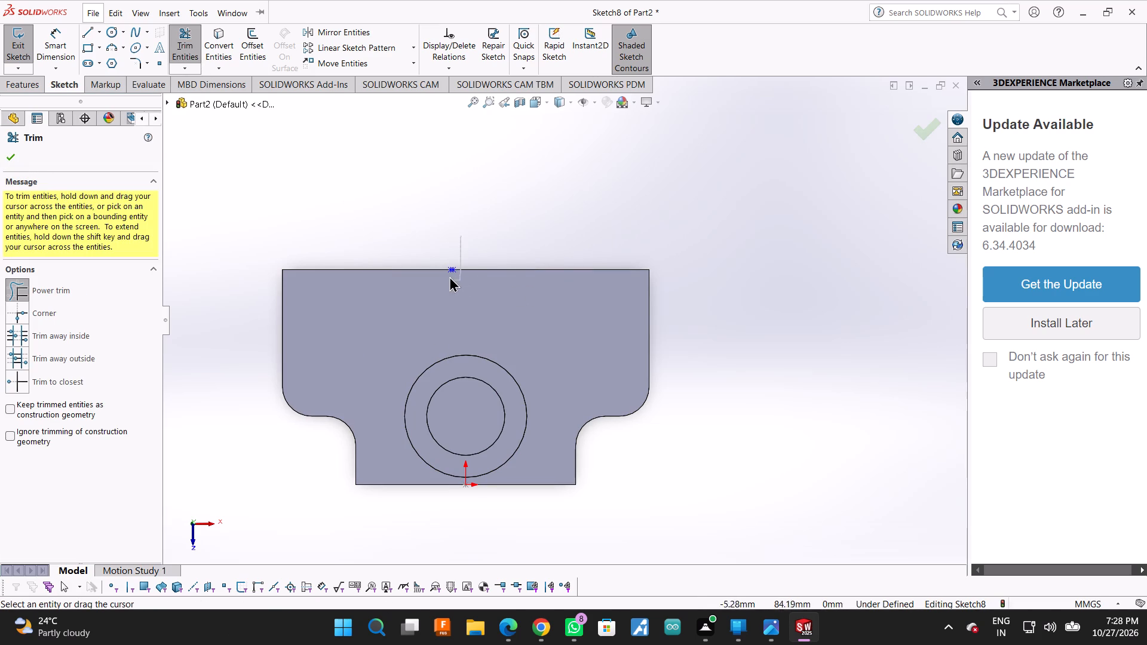
pyautogui.moveTo(449, 276); pyautogui.dragTo(444, 268)
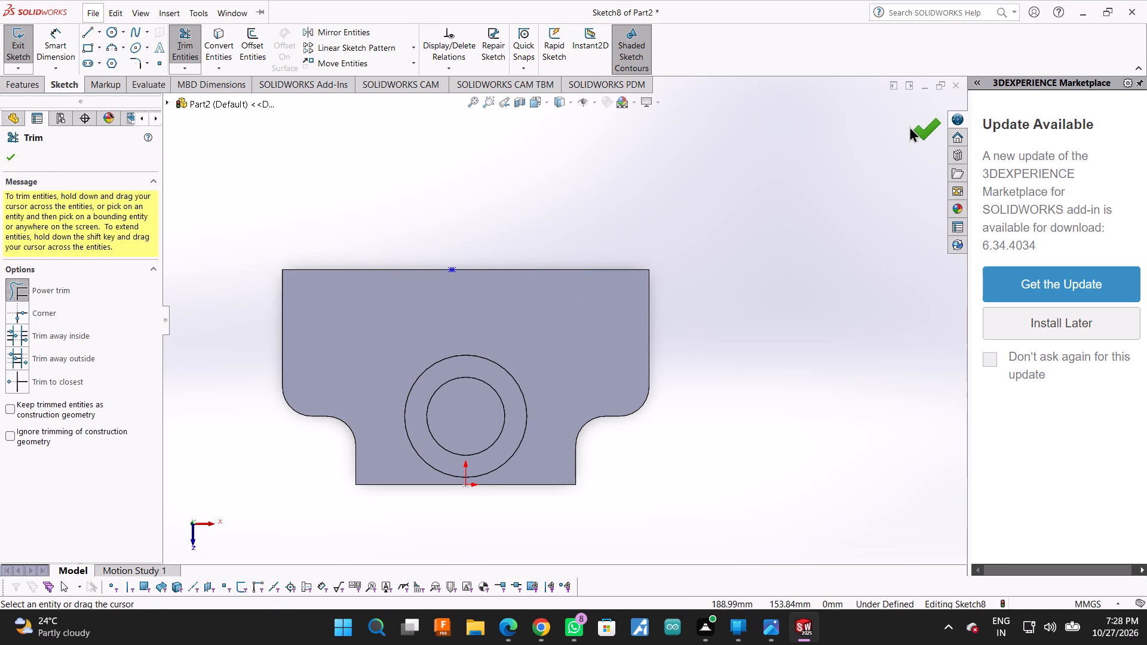
pyautogui.click(912, 129)
# Exit the cut sketch and open the T-shaped plate's profile sketch for editing.
pyautogui.click(43, 294)
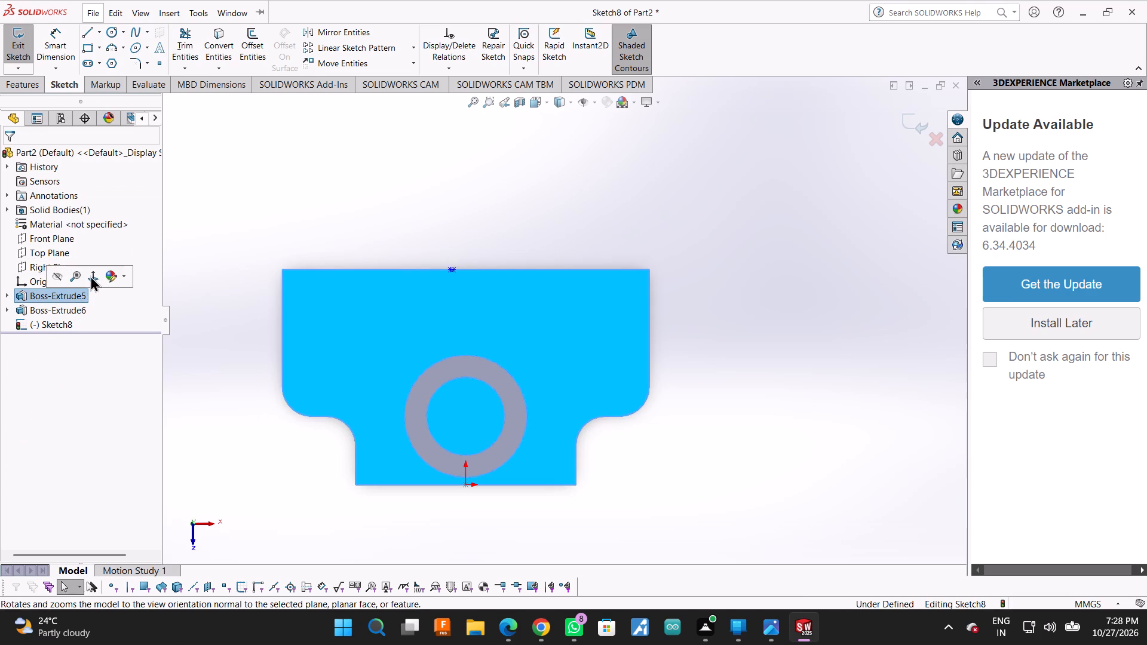
pyautogui.click(710, 275)
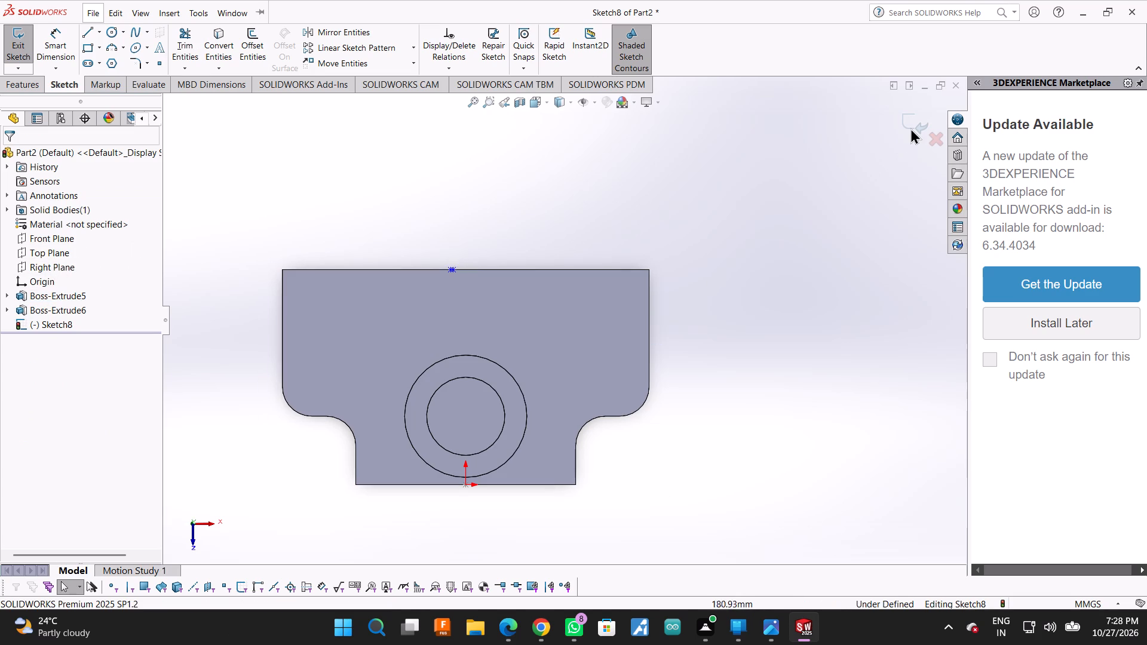
pyautogui.click(910, 128)
pyautogui.click(36, 297)
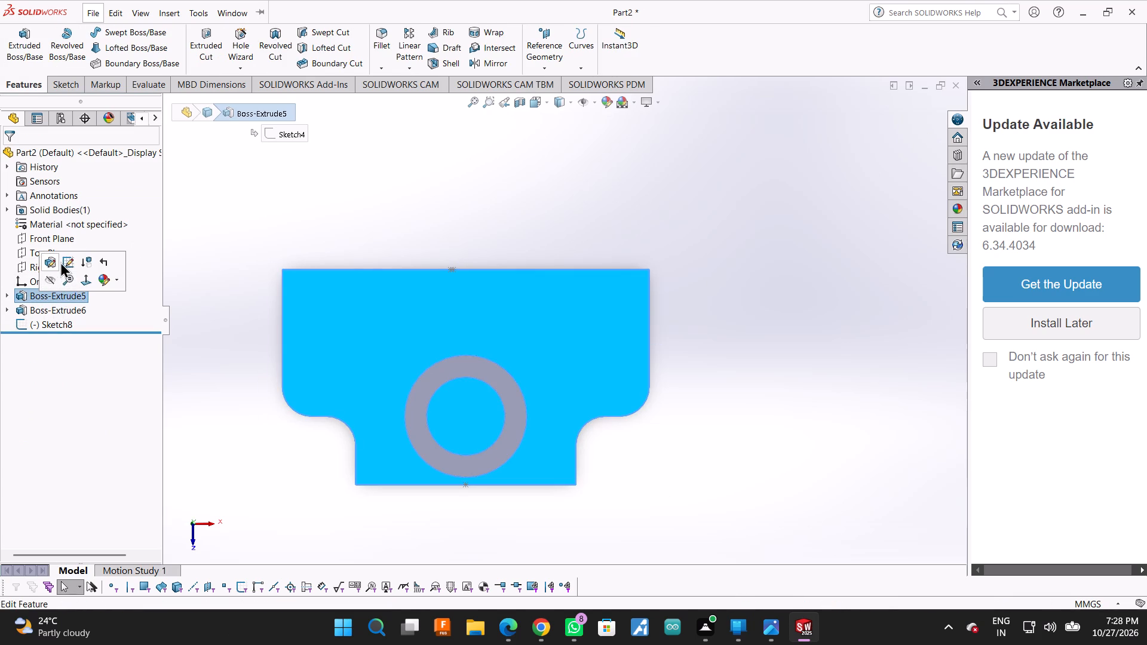
pyautogui.click(60, 262)
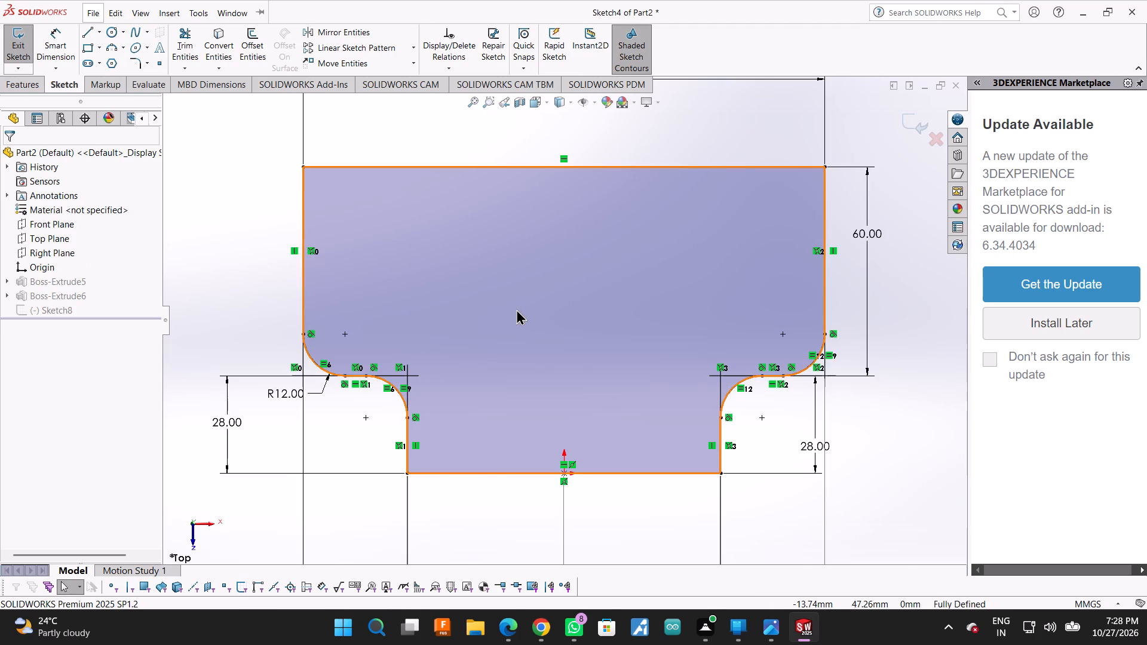
# Sketch a vertical centerline about 171 mm long through the origin, extending beyond the plate profile's upper and lower edges.
pyautogui.scroll(1, 516, 309)
pyautogui.scroll(2, 599, 324)
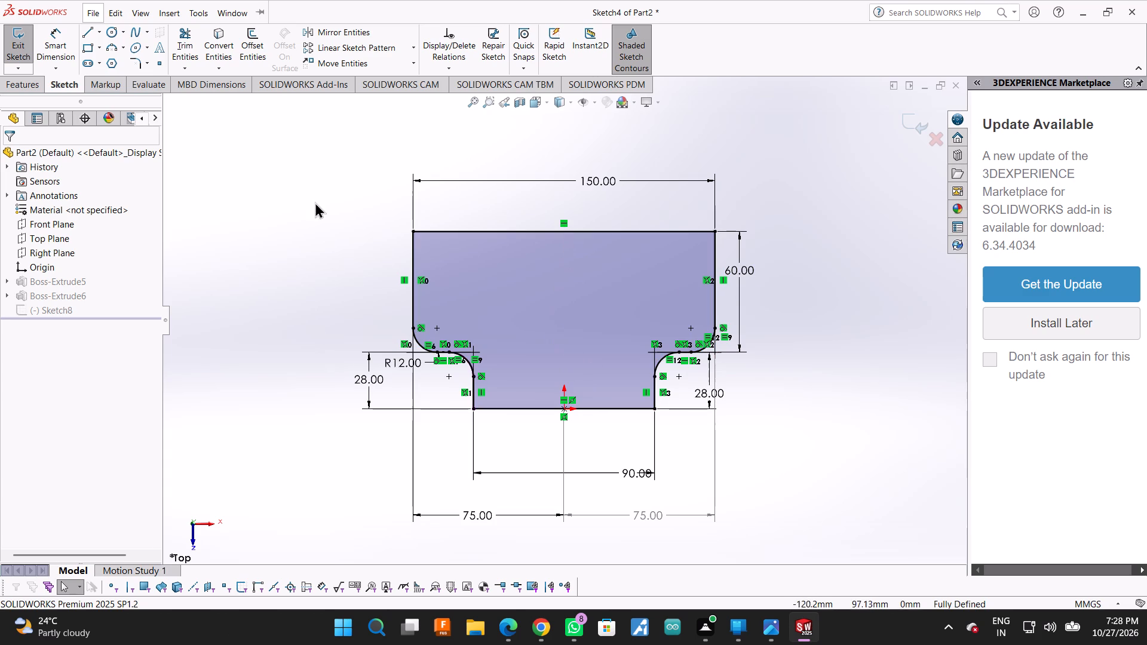
pyautogui.click(84, 32)
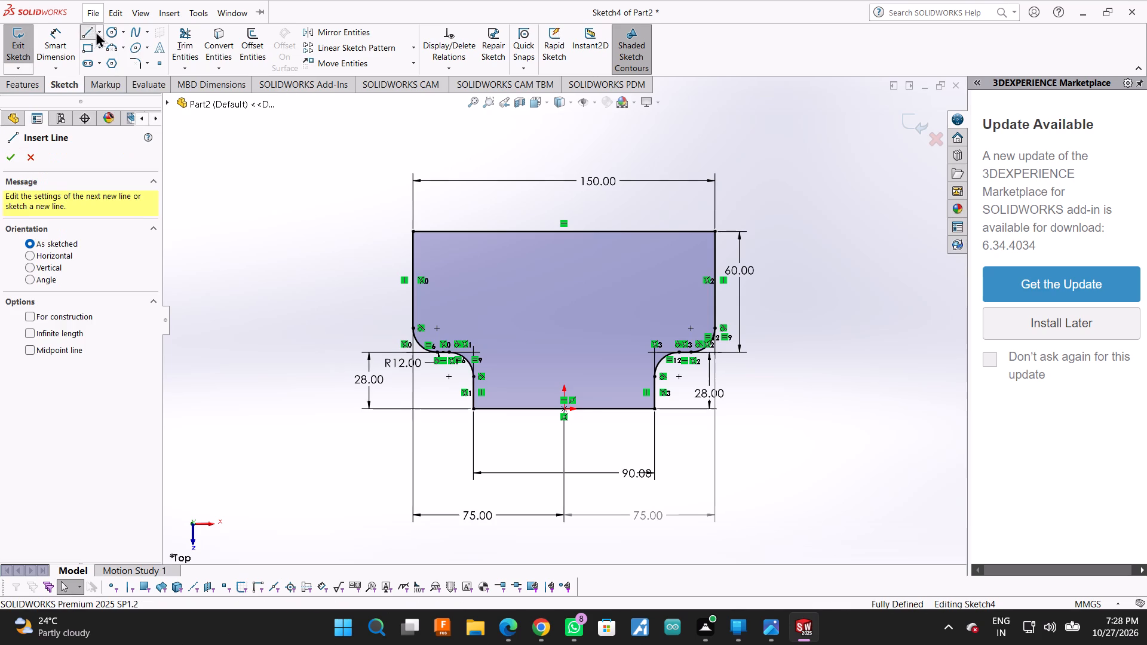
pyautogui.click(99, 31)
pyautogui.click(105, 62)
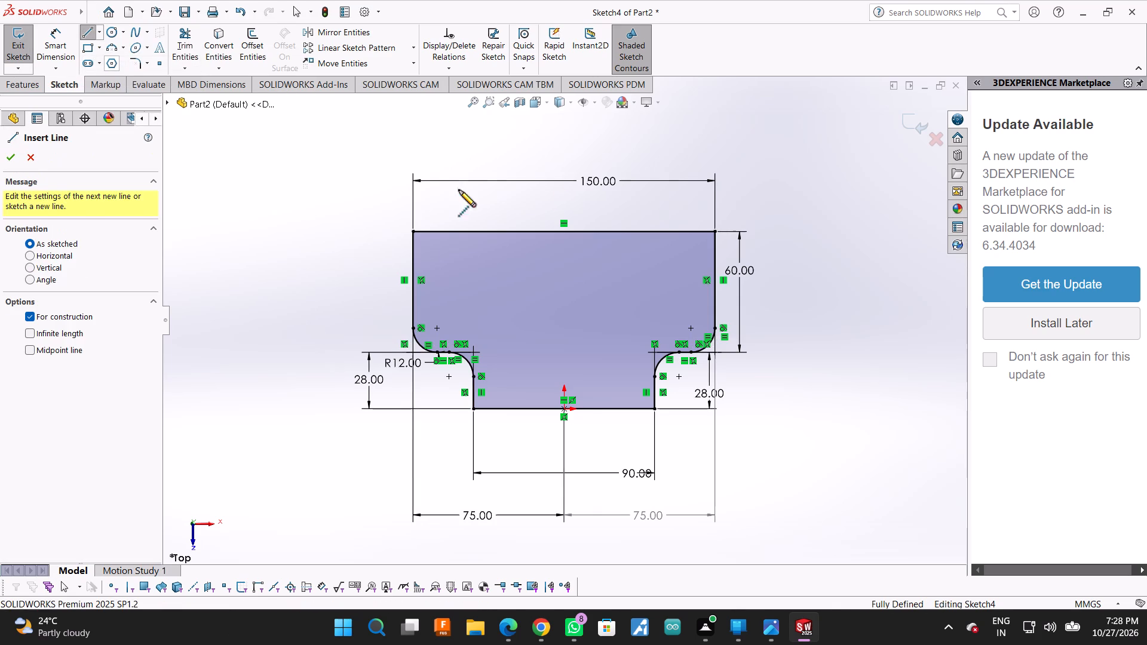
pyautogui.click(565, 148)
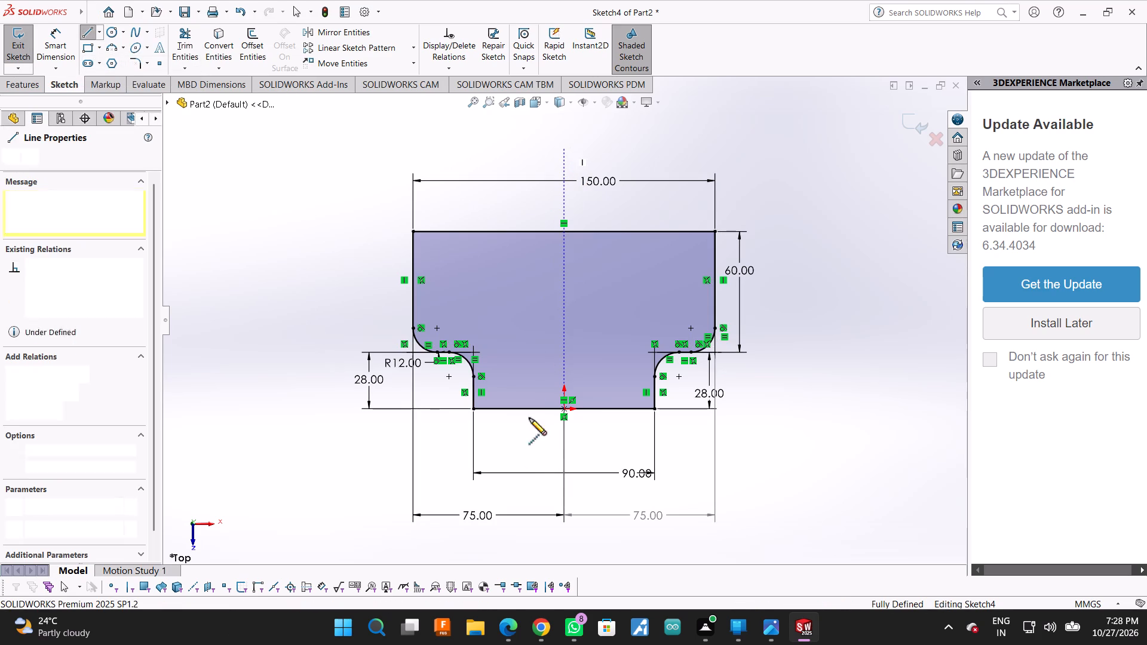
pyautogui.click(566, 492)
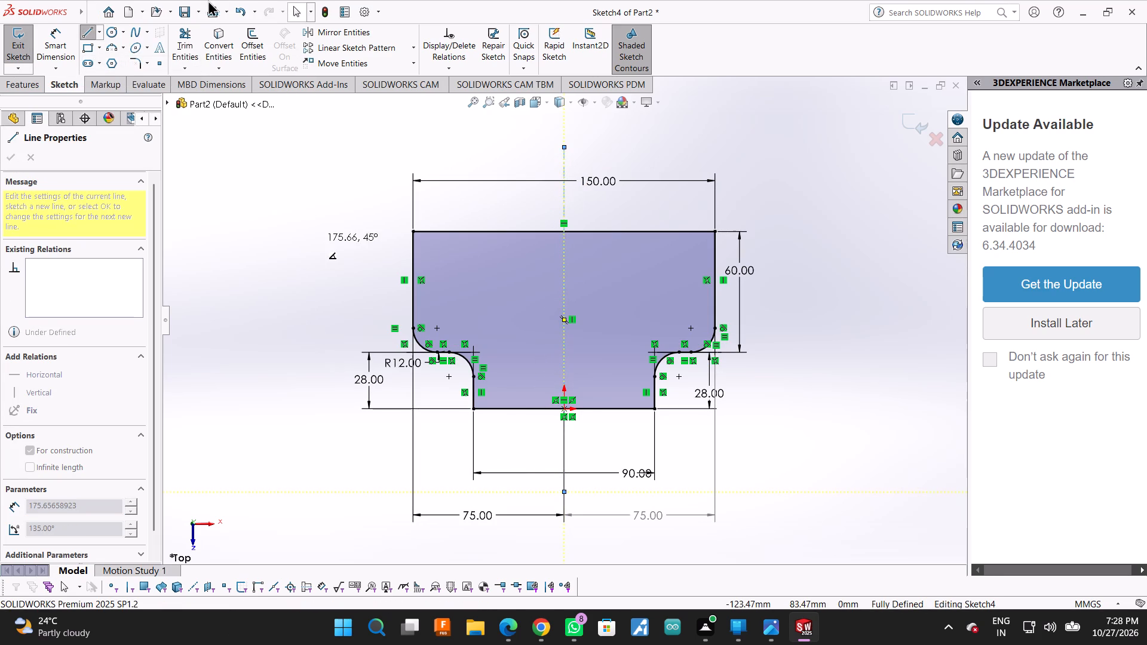
# Check the distances from the vertical centerline to both side edges of the plate with trial dimensions.
pyautogui.click(61, 39)
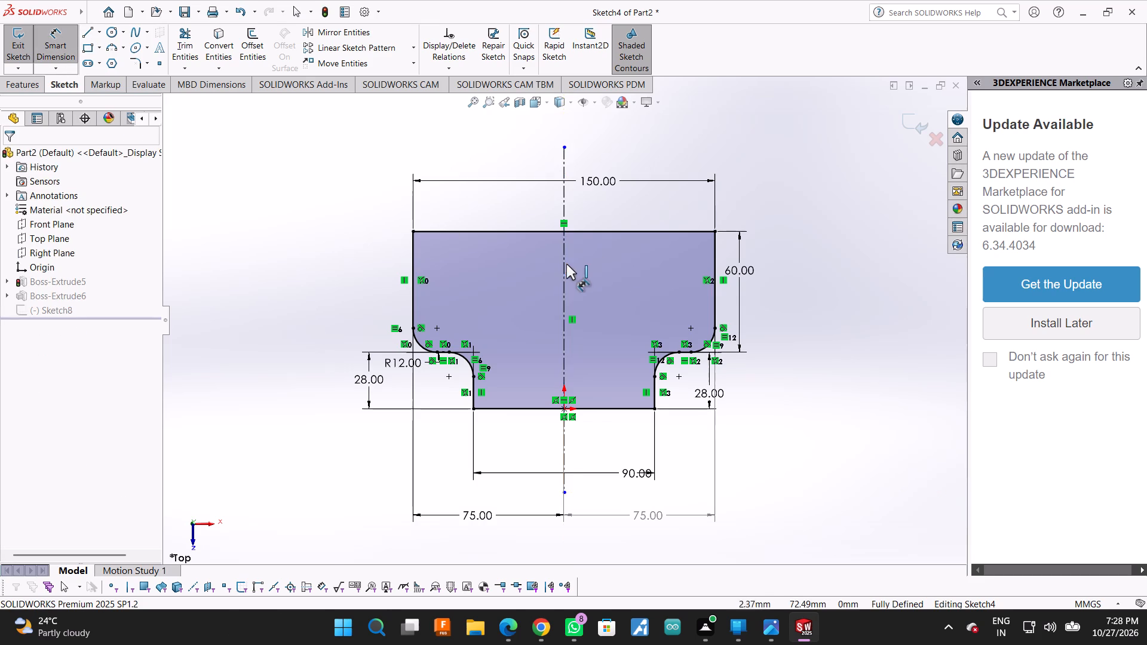
pyautogui.click(563, 264)
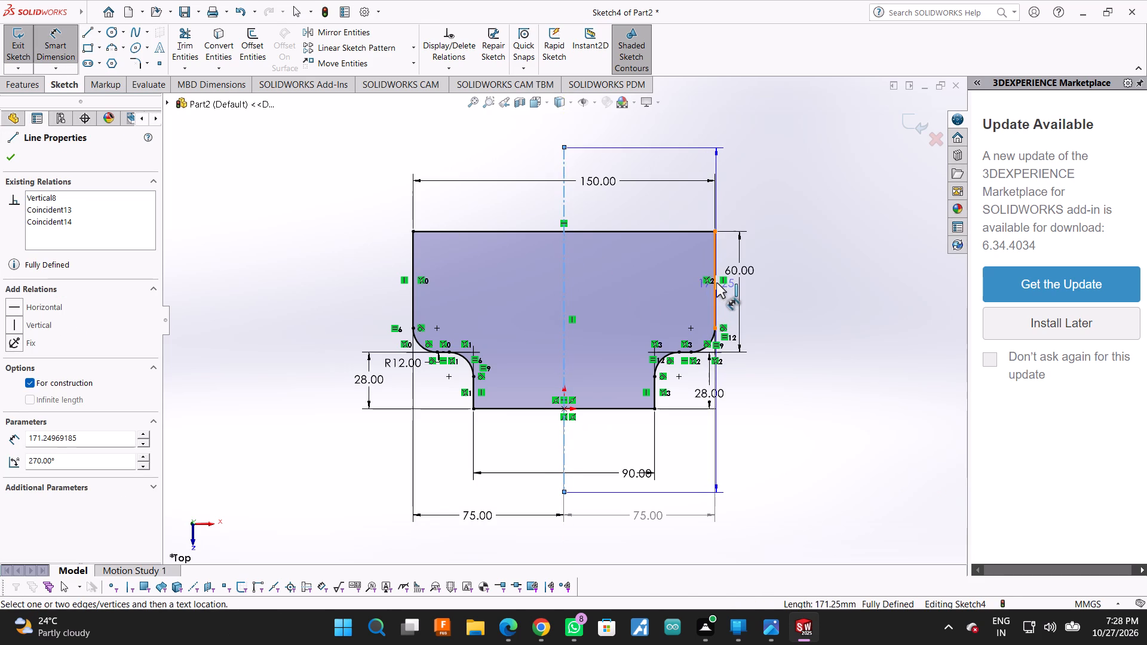
pyautogui.click(716, 282)
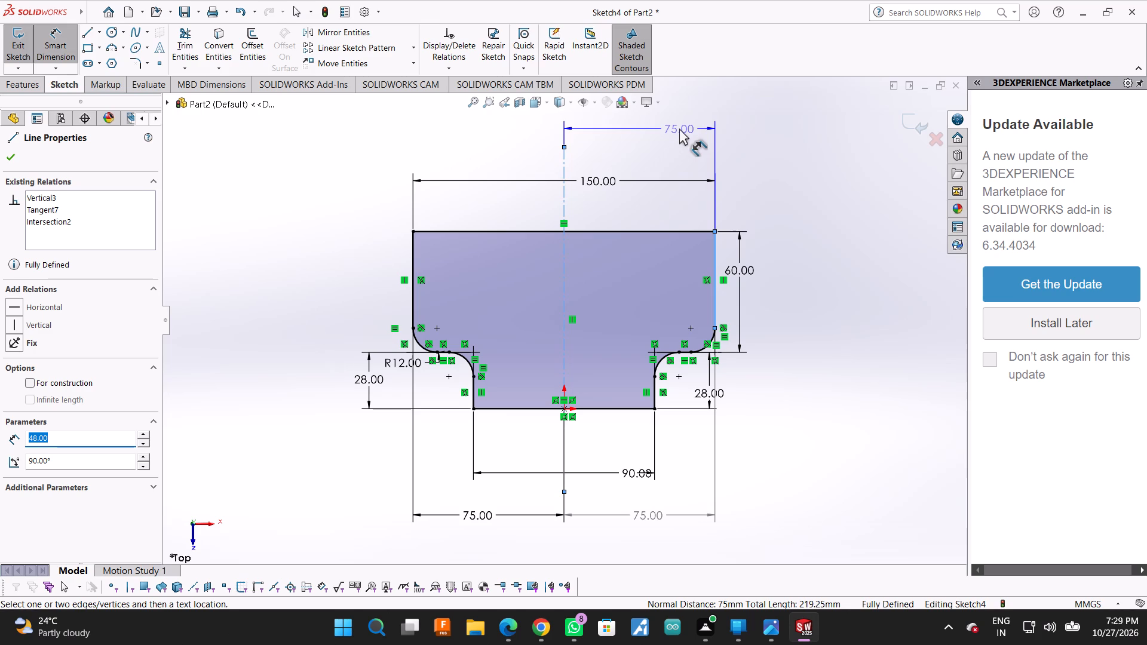
pyautogui.press('Escape')
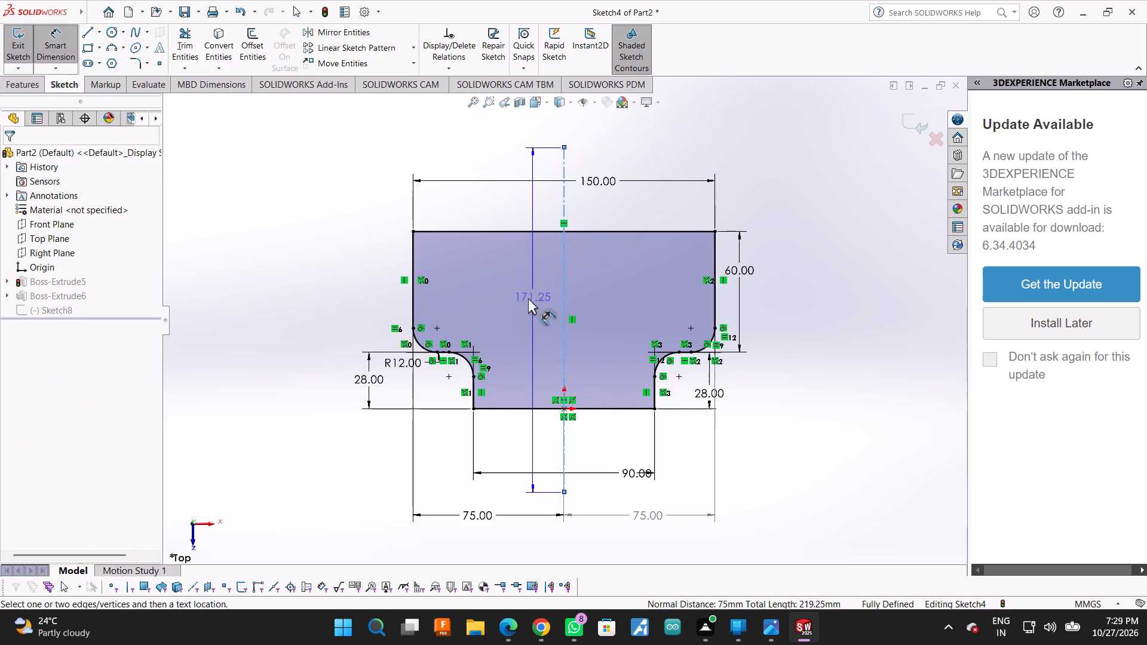
pyautogui.click(415, 268)
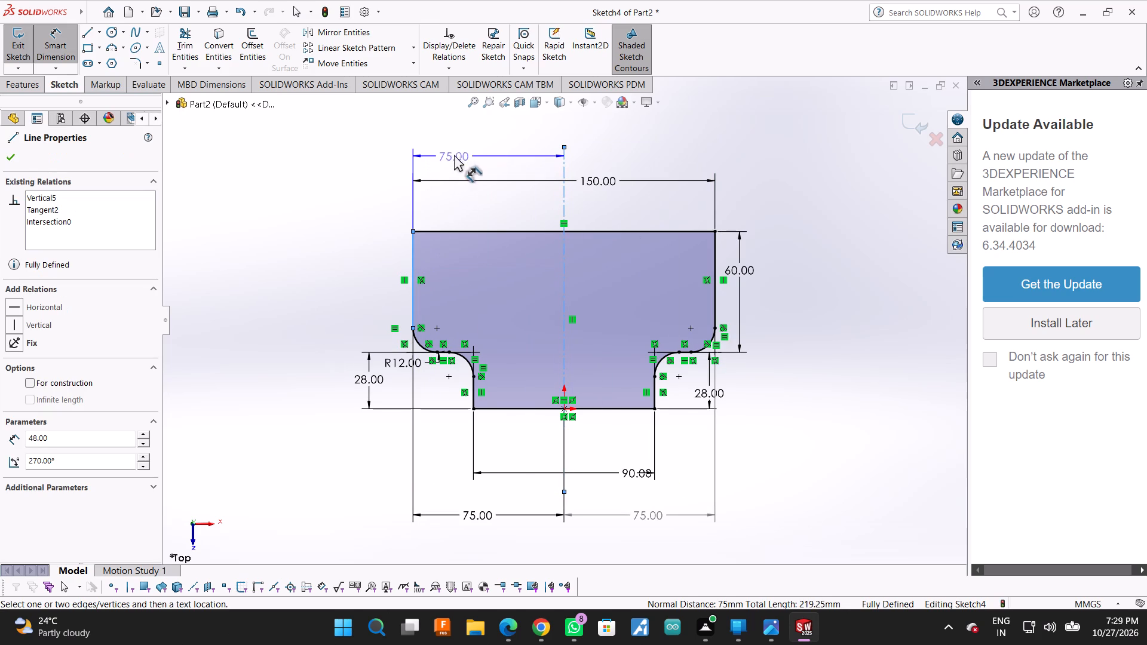
pyautogui.press('Escape')
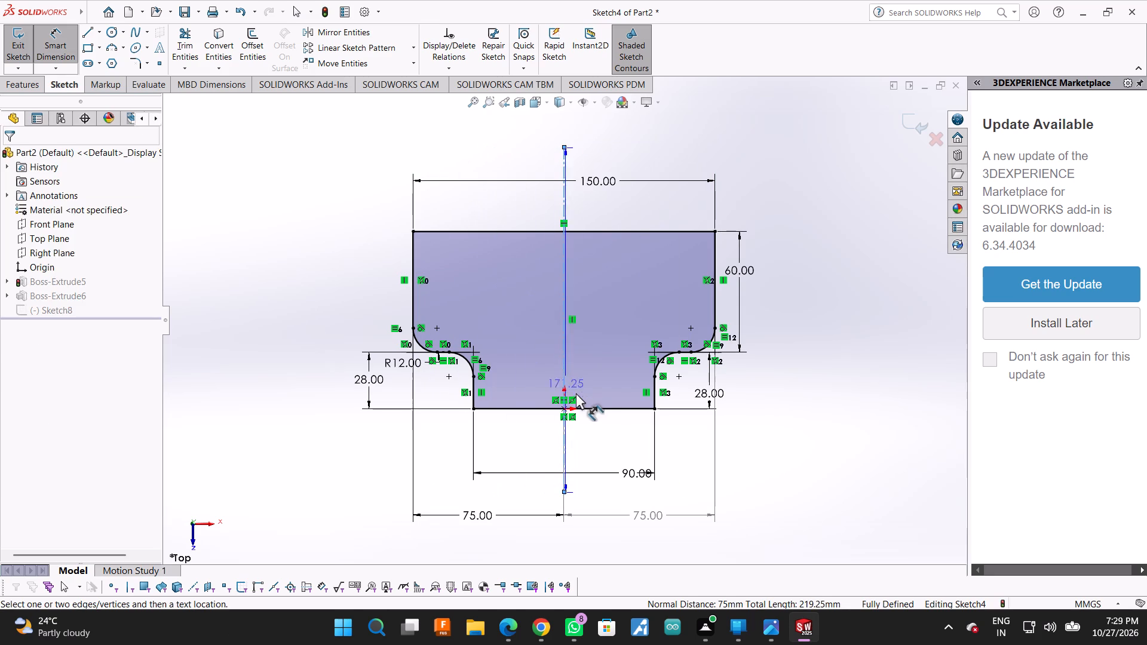
pyautogui.press('Escape')
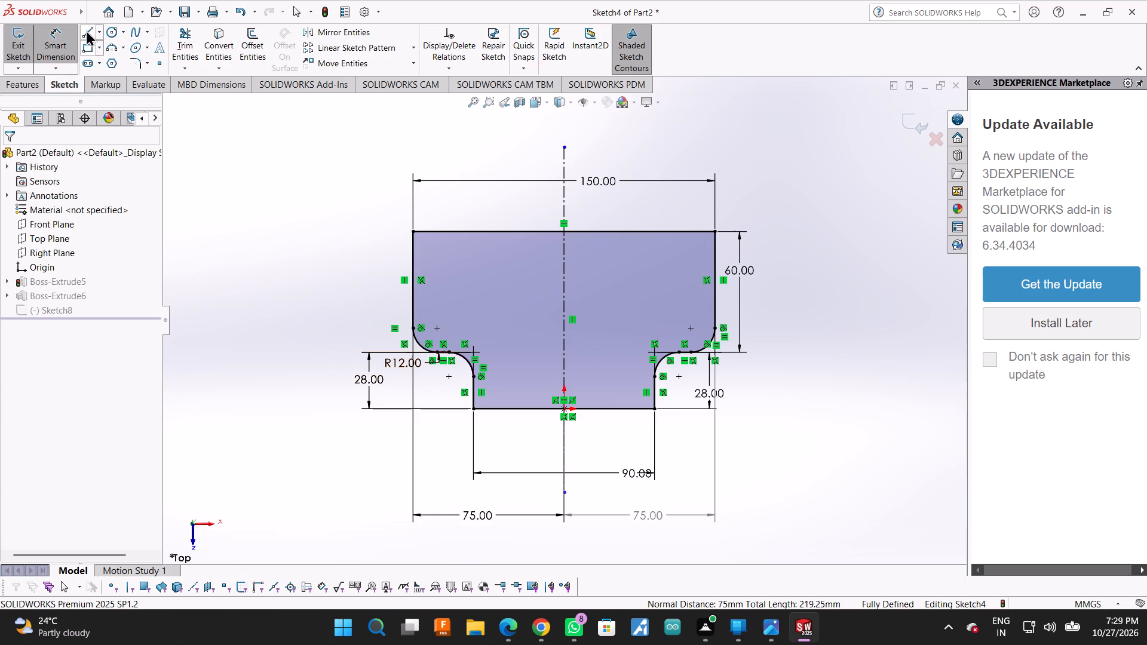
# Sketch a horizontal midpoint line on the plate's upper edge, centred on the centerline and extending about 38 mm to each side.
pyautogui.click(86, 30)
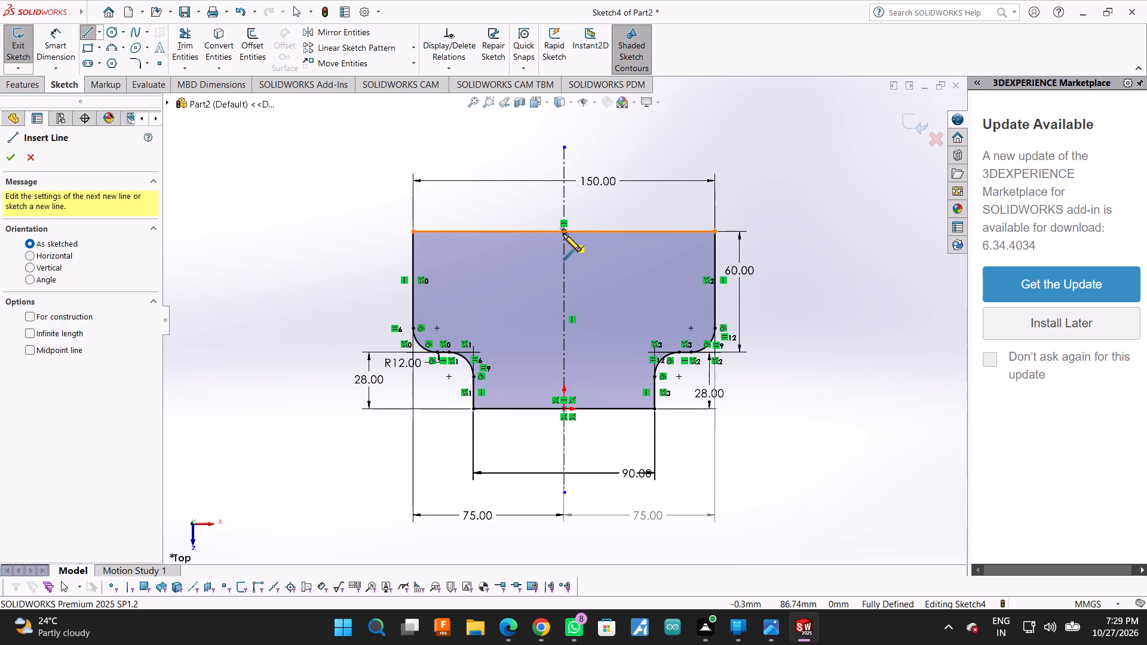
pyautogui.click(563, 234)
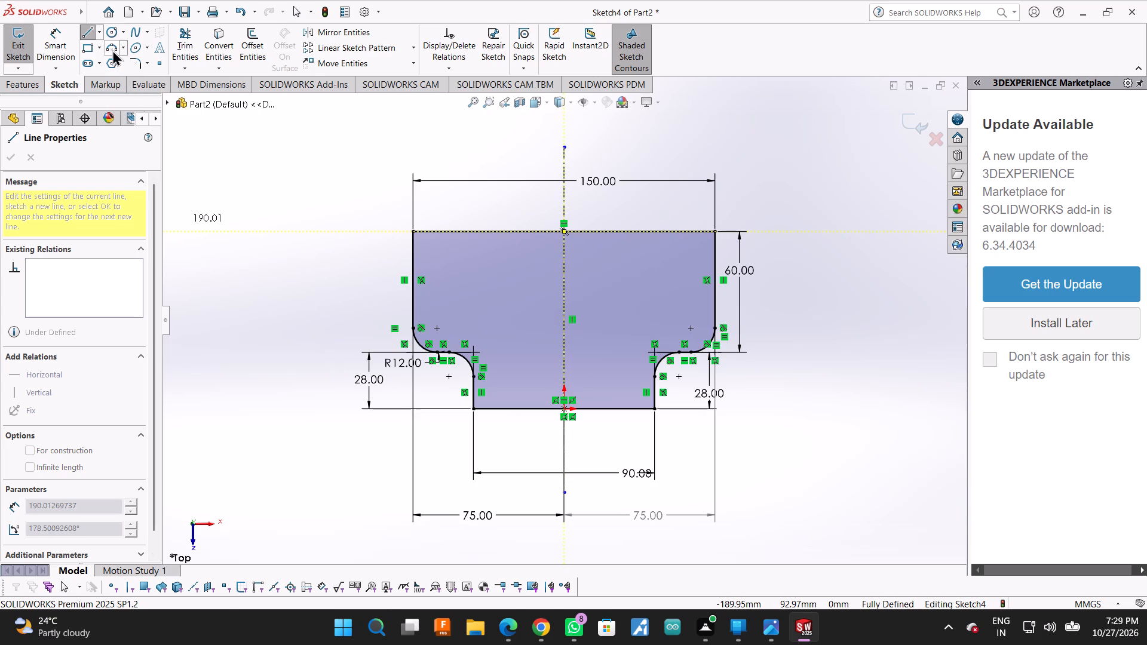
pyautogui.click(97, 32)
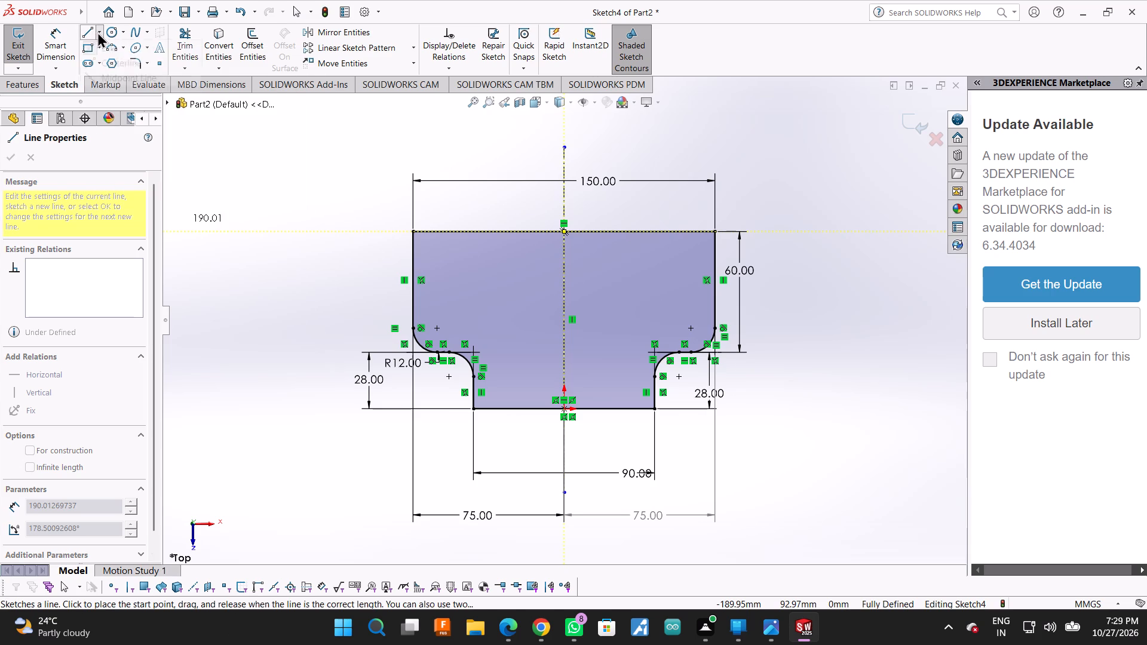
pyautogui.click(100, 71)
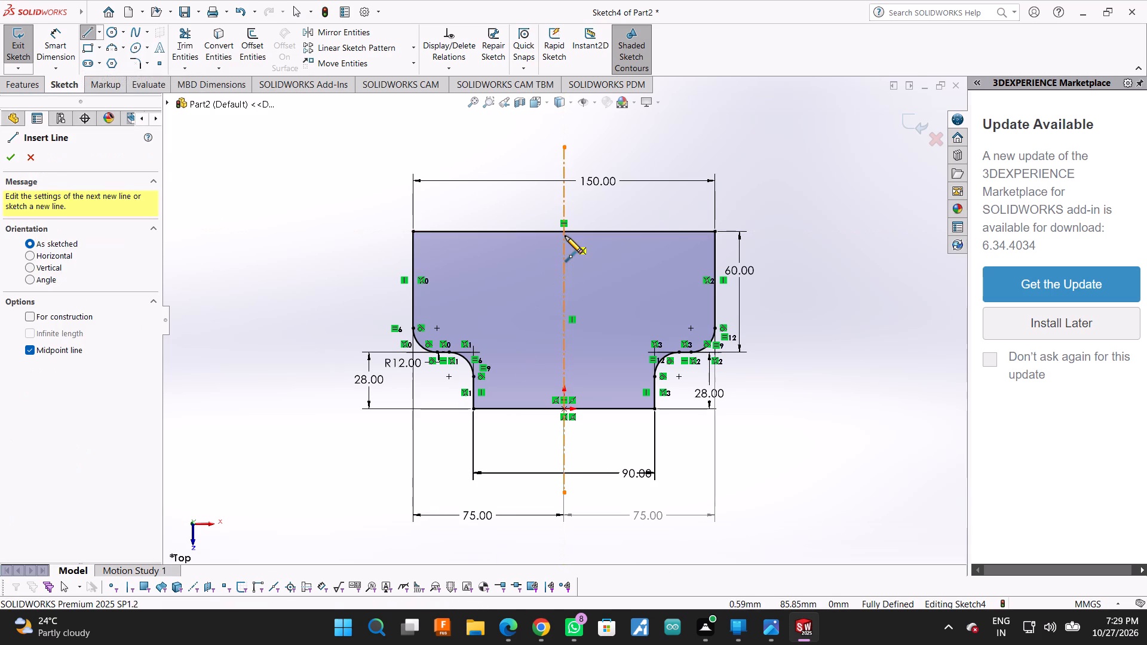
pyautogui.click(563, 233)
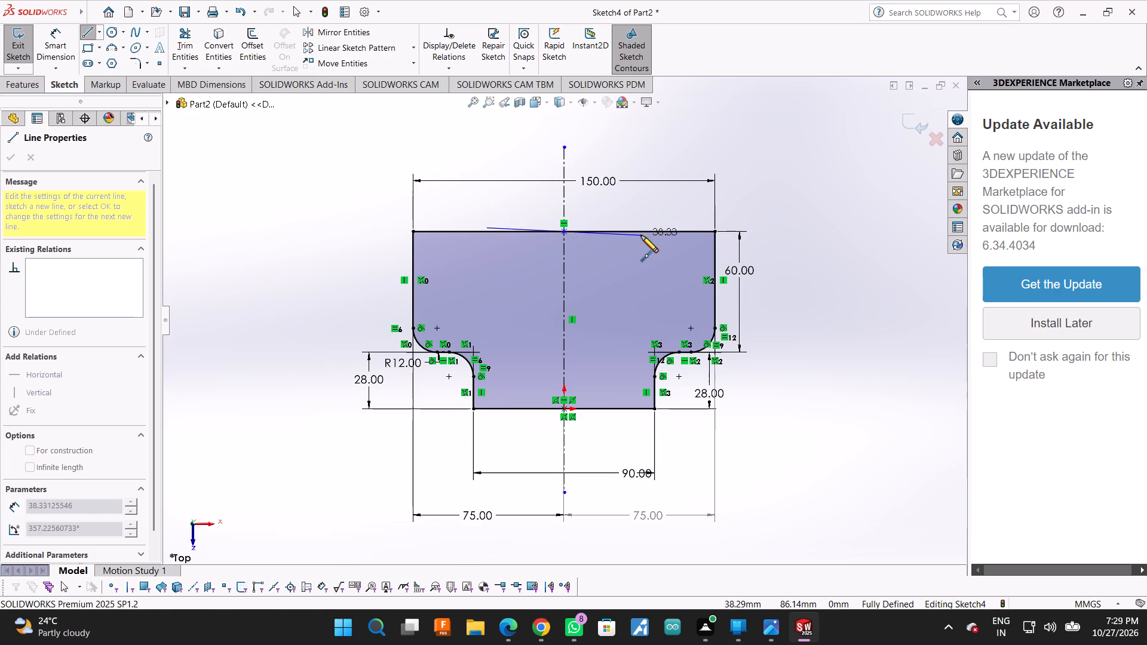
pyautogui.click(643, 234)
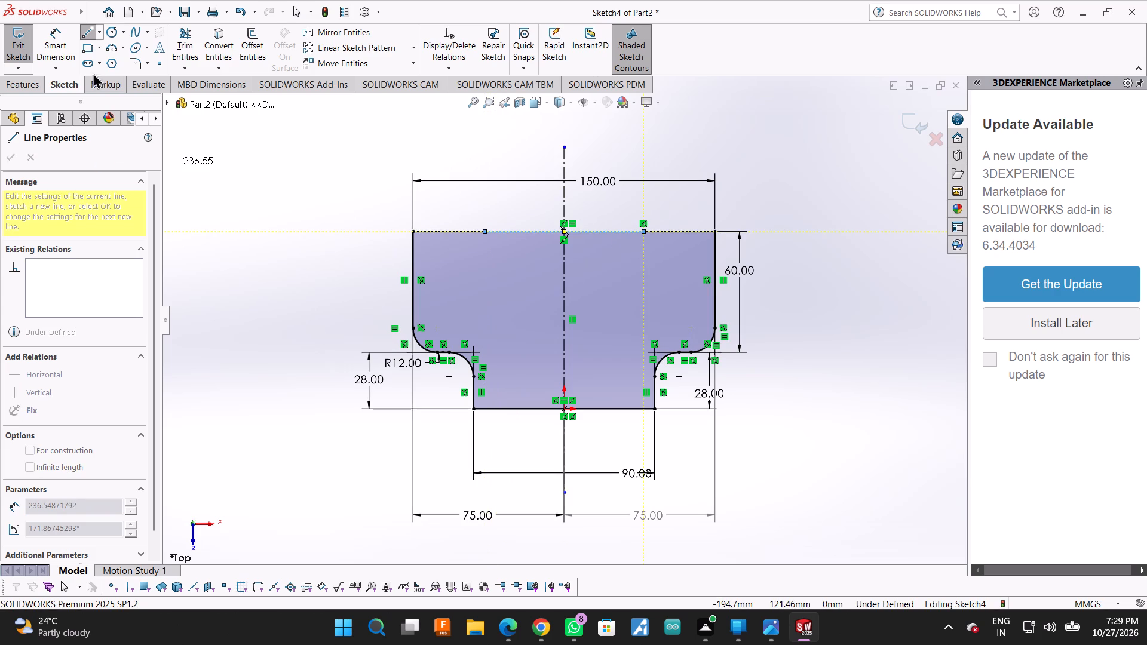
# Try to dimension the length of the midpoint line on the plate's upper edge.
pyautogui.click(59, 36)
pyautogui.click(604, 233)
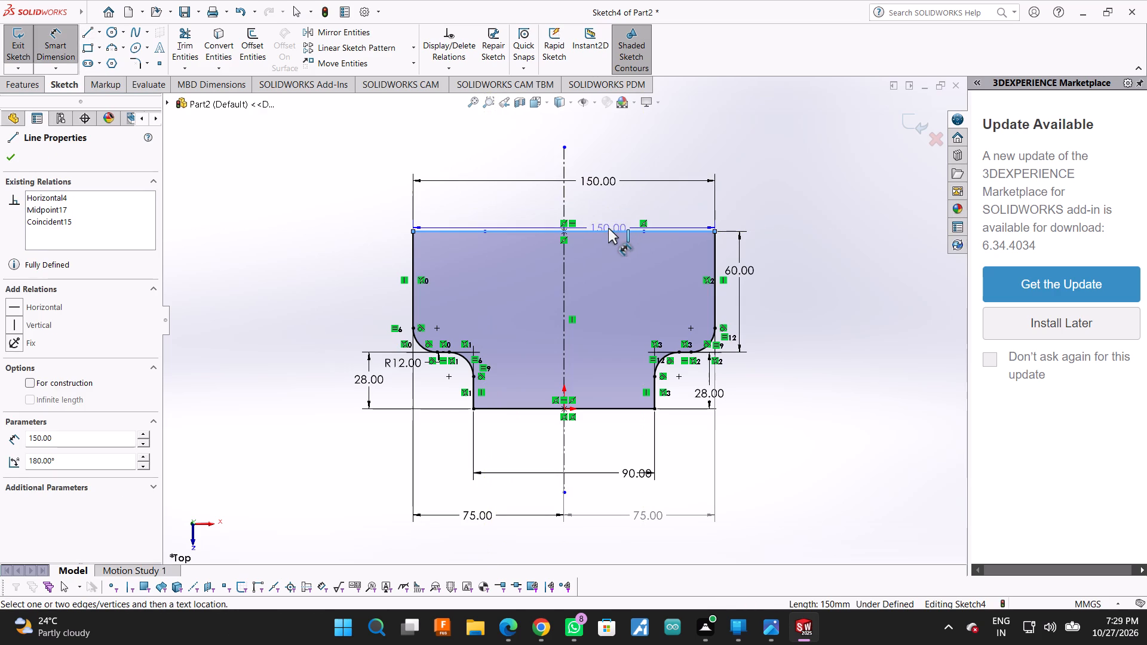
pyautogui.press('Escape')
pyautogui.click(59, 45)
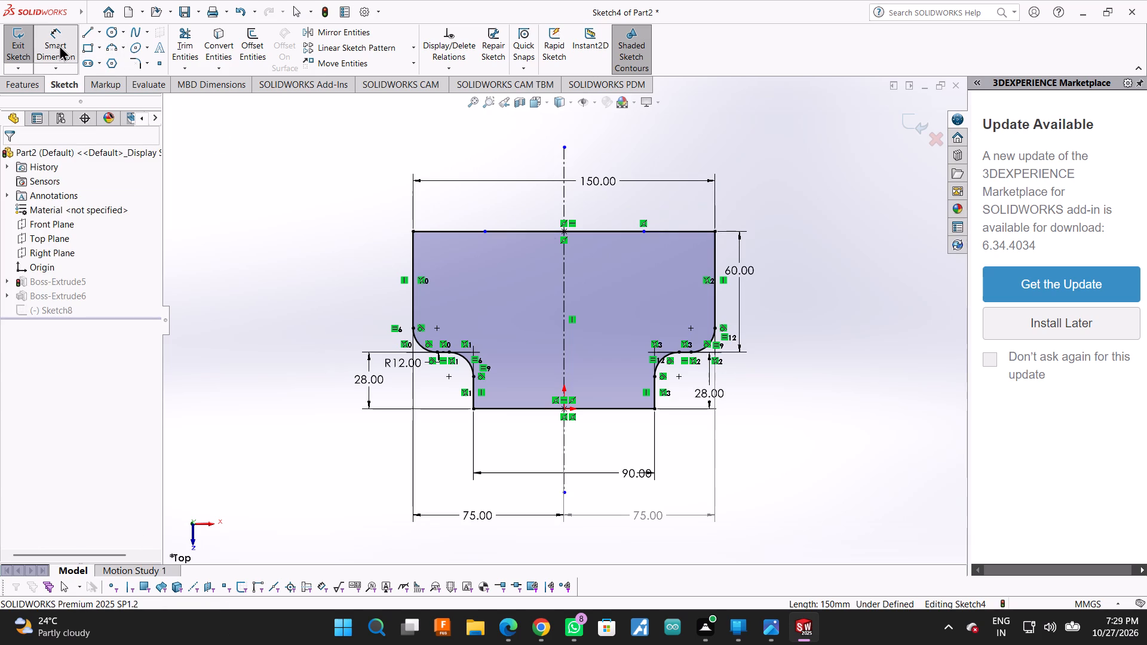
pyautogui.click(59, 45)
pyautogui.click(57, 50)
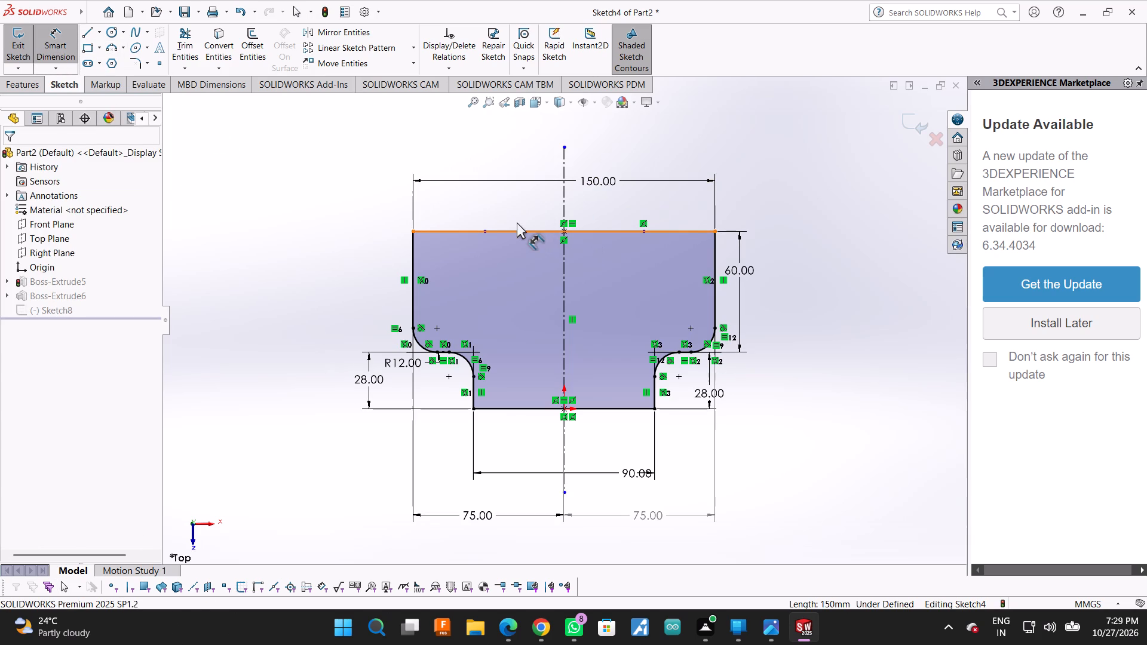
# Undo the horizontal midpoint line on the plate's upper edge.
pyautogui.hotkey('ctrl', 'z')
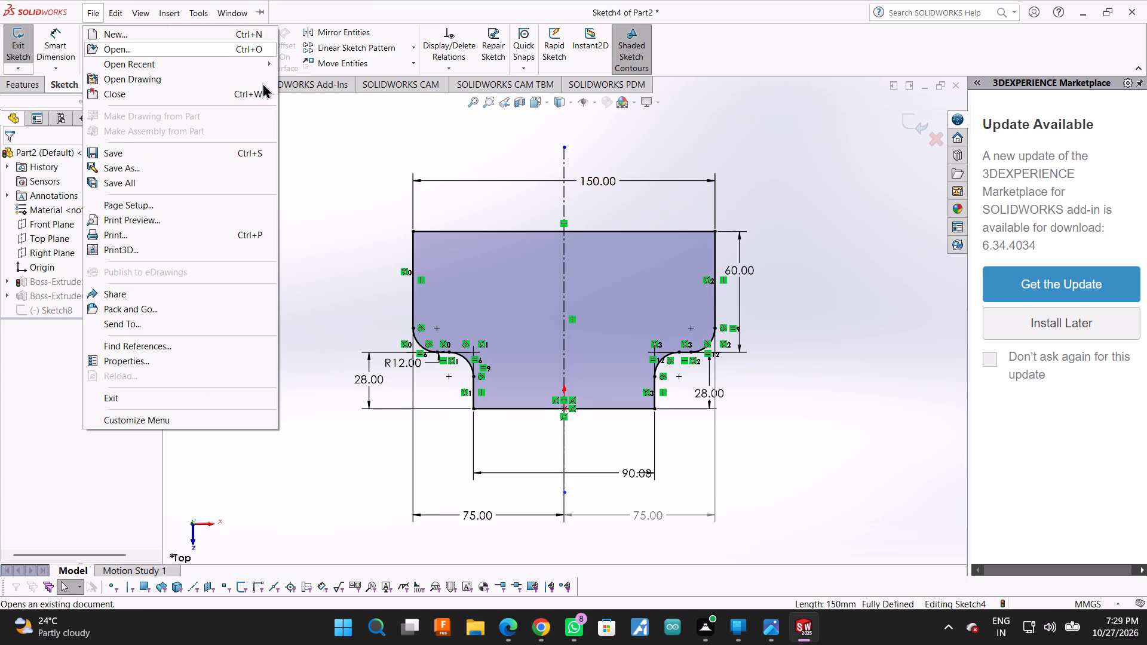
# Sketch a closed rectangular notch outline about 70 mm wide and 35 mm deep on the plate's upper edge.
pyautogui.click(781, 147)
pyautogui.click(85, 30)
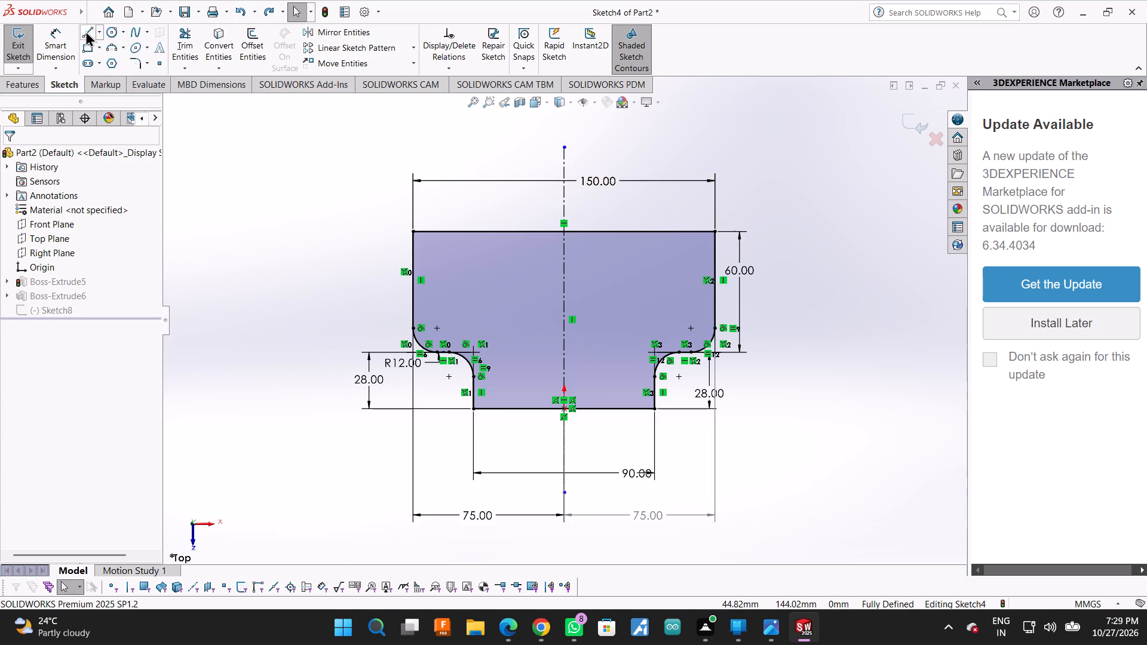
pyautogui.click(485, 235)
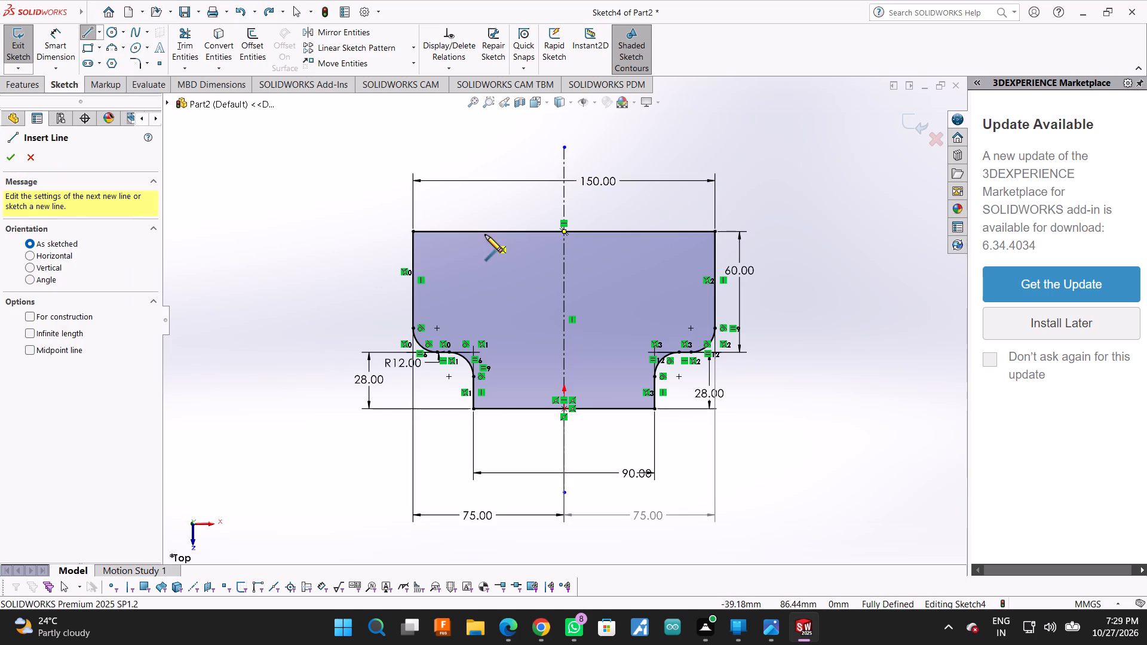
pyautogui.click(484, 302)
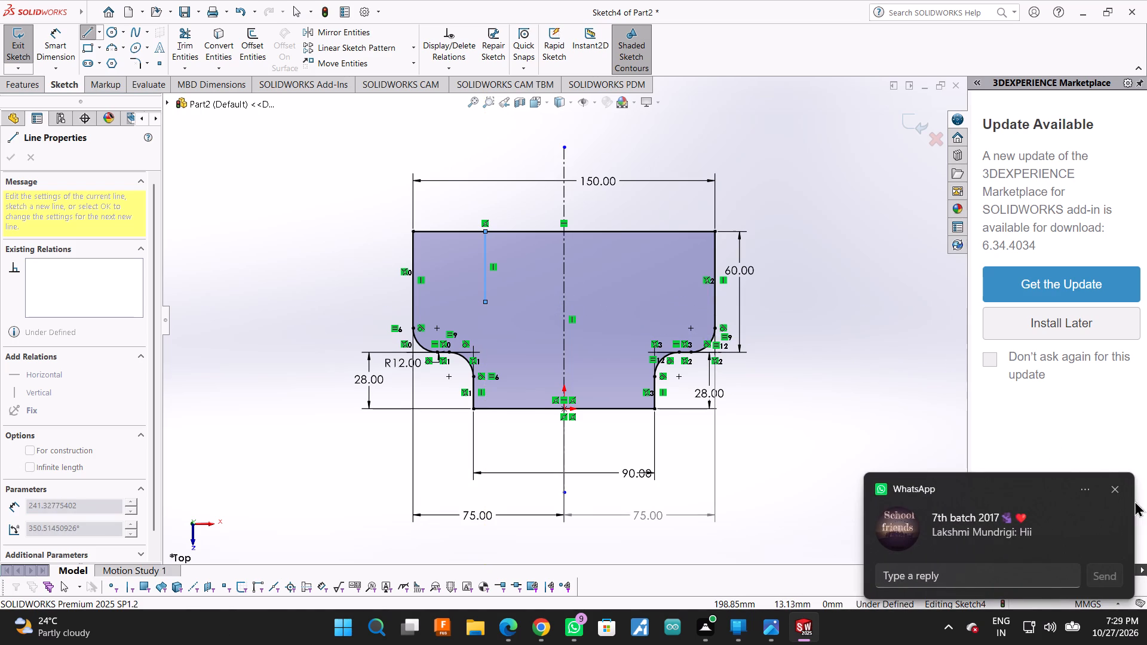
pyautogui.click(1121, 488)
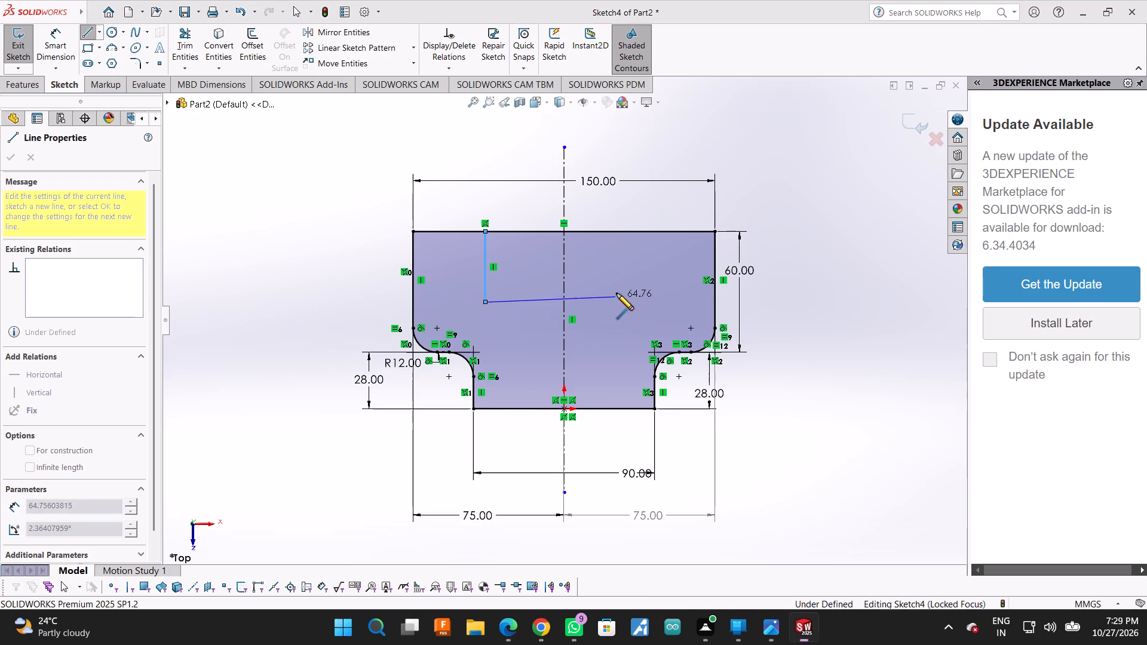
pyautogui.click(625, 301)
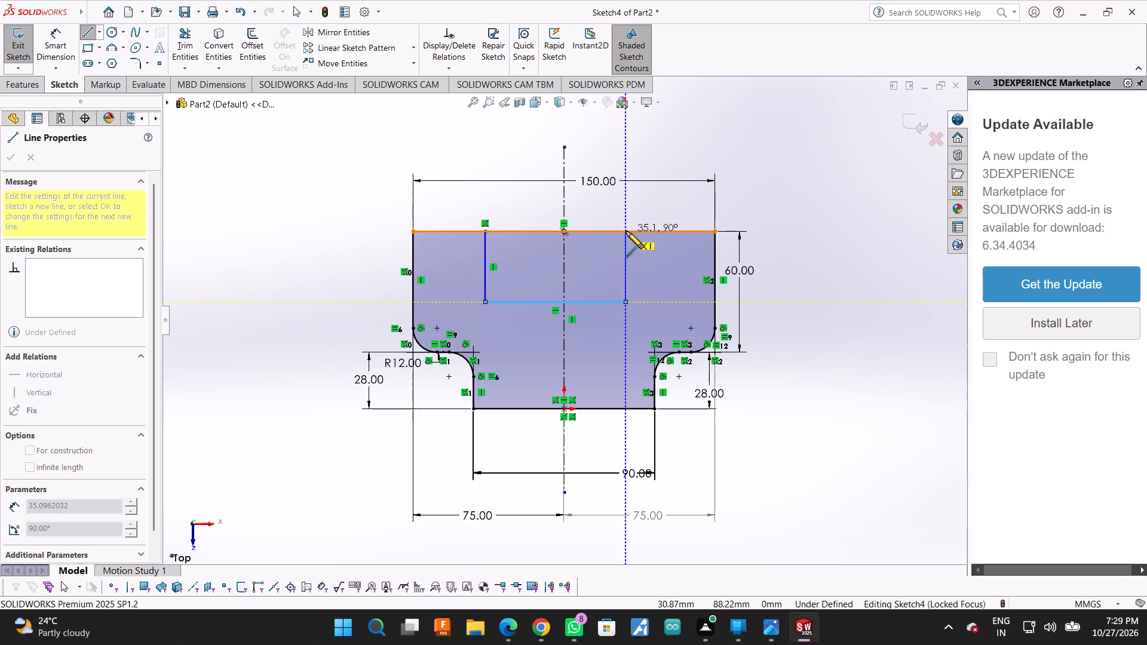
pyautogui.click(626, 231)
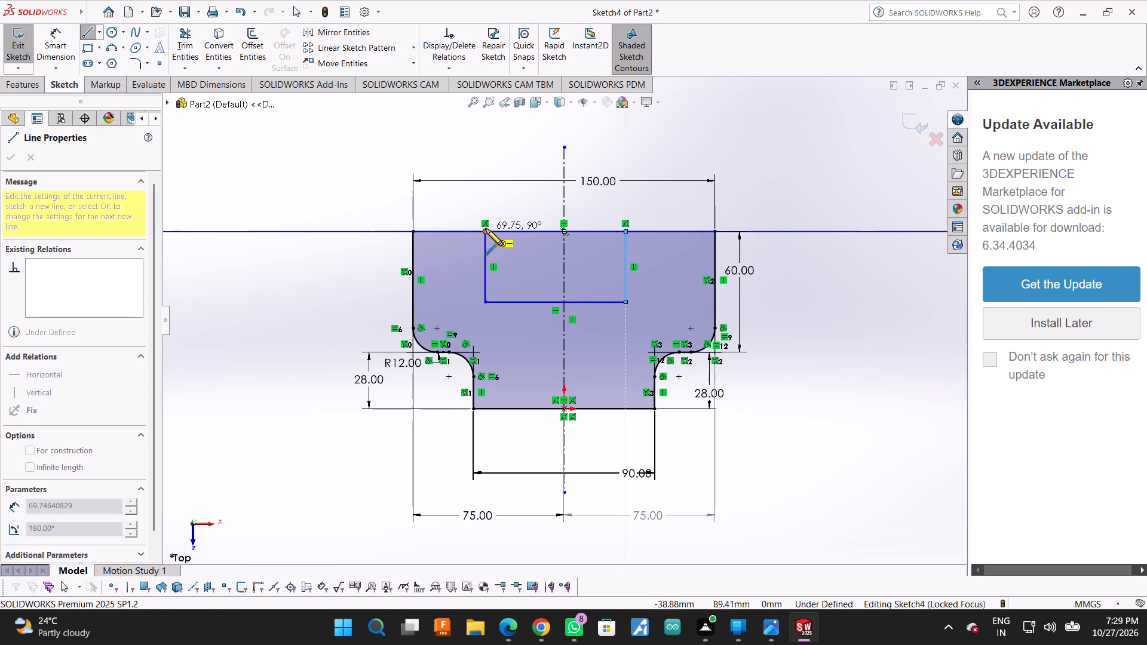
pyautogui.click(486, 230)
pyautogui.click(56, 38)
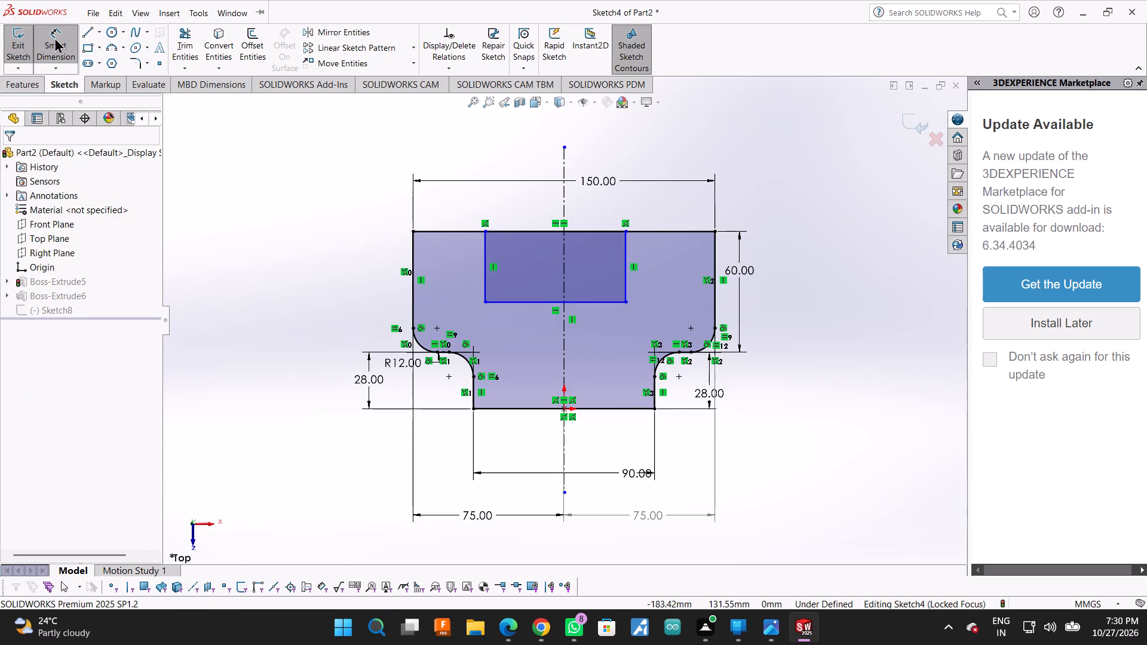
pyautogui.click(82, 32)
pyautogui.click(482, 232)
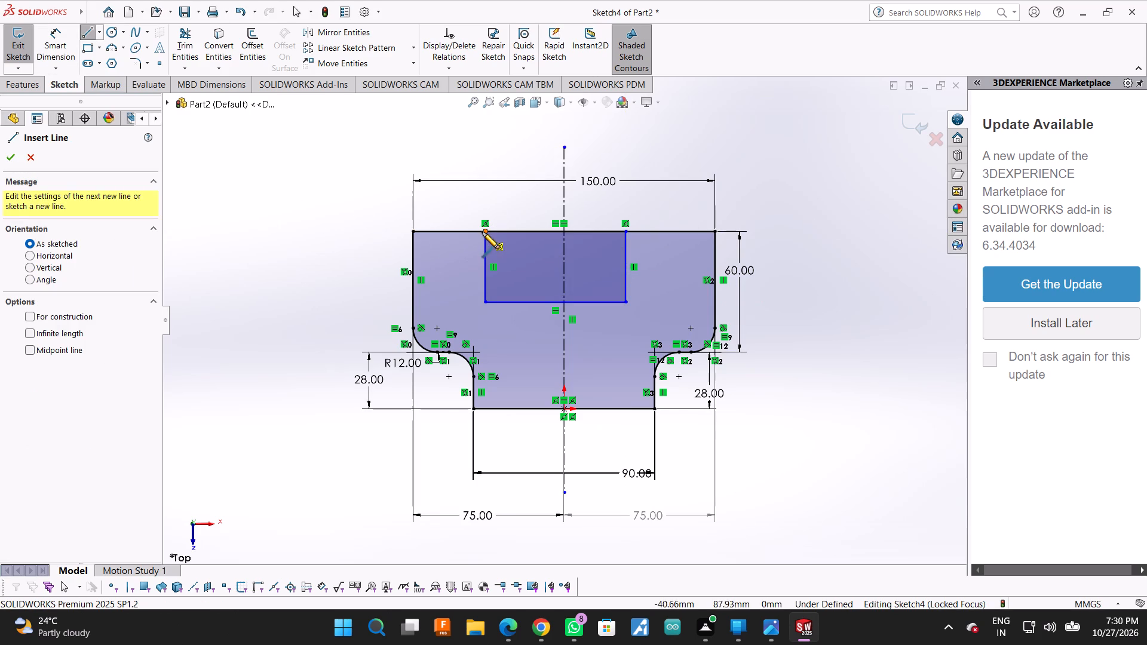
pyautogui.click(624, 233)
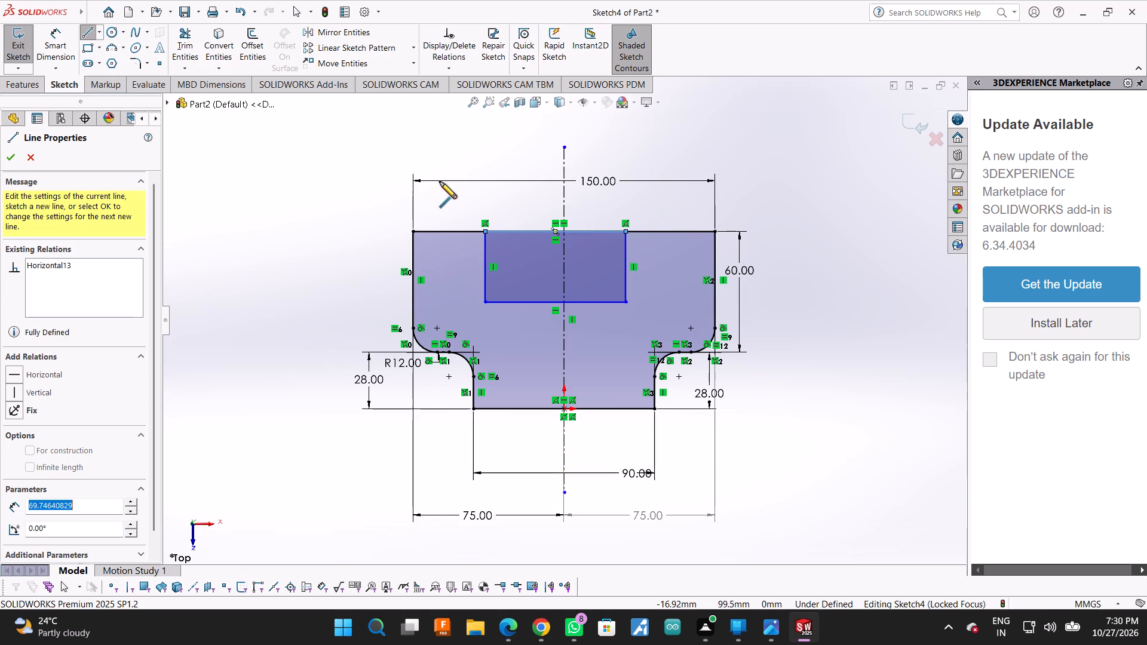
# Dimension both vertical notch sides 40 mm from the plate's nearest side edges.
pyautogui.click(69, 38)
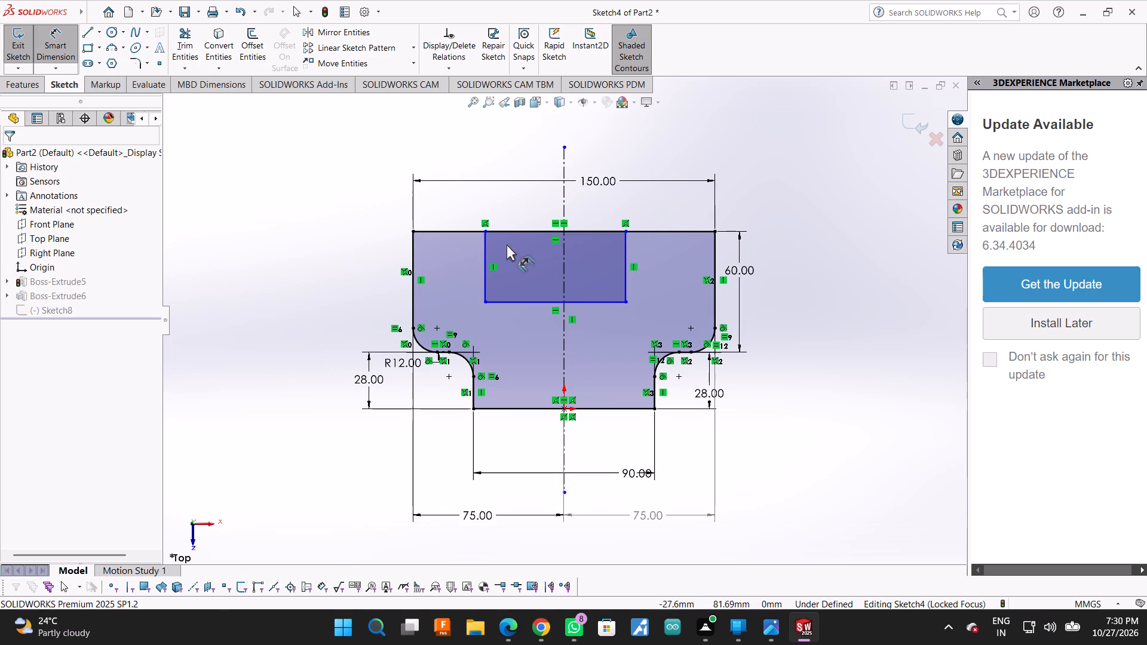
pyautogui.click(484, 248)
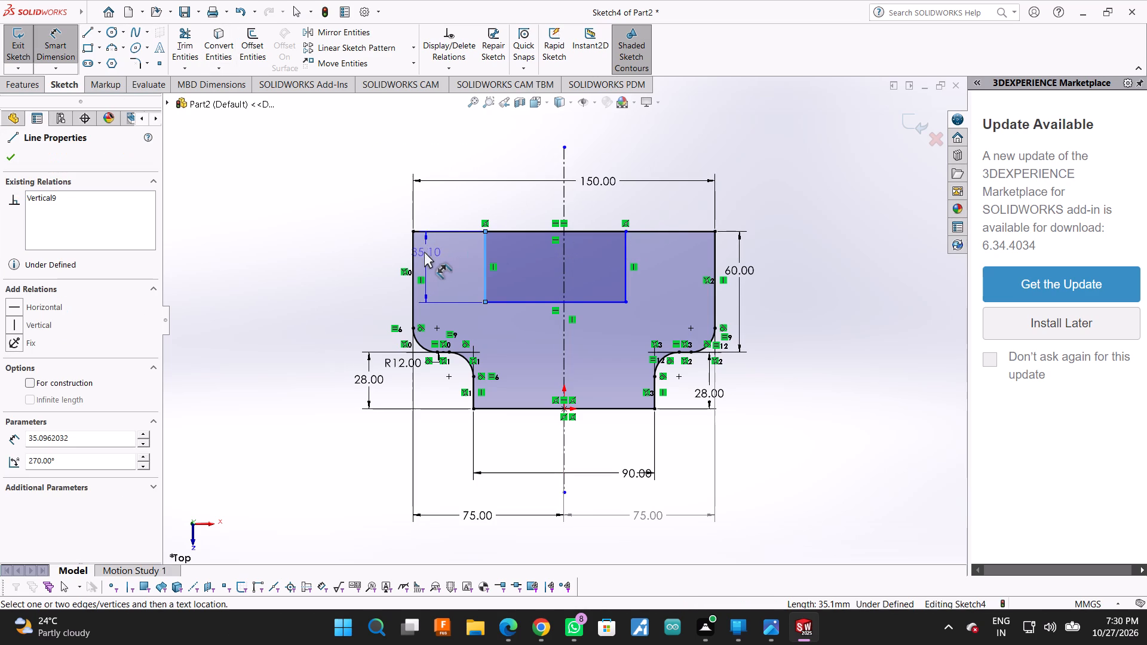
pyautogui.click(415, 251)
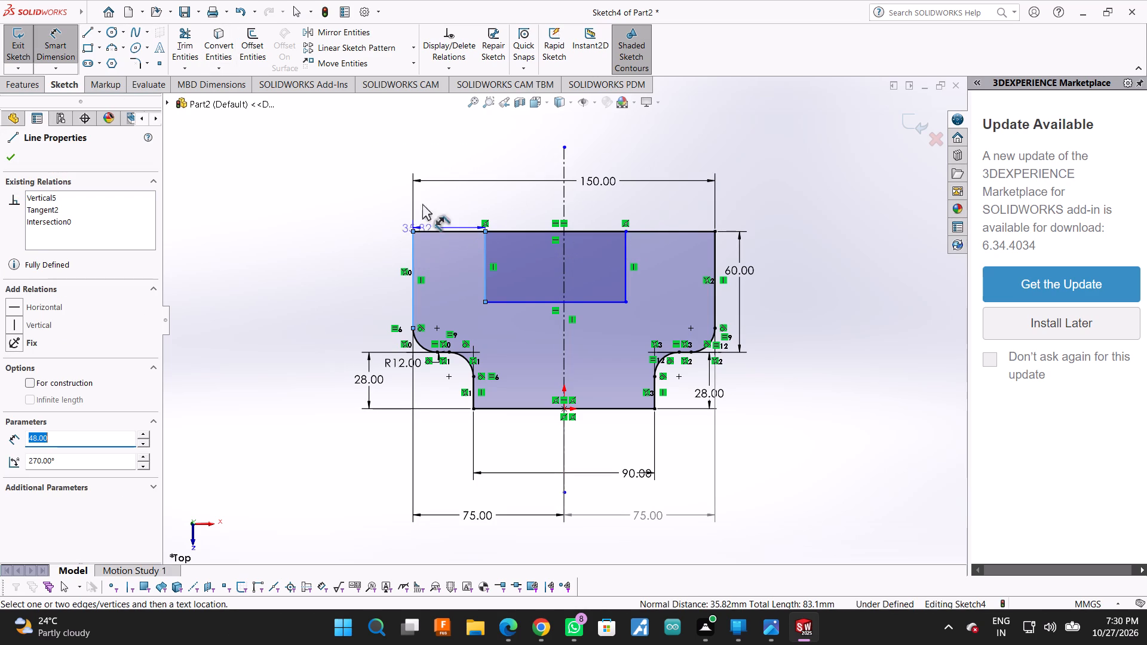
pyautogui.click(449, 124)
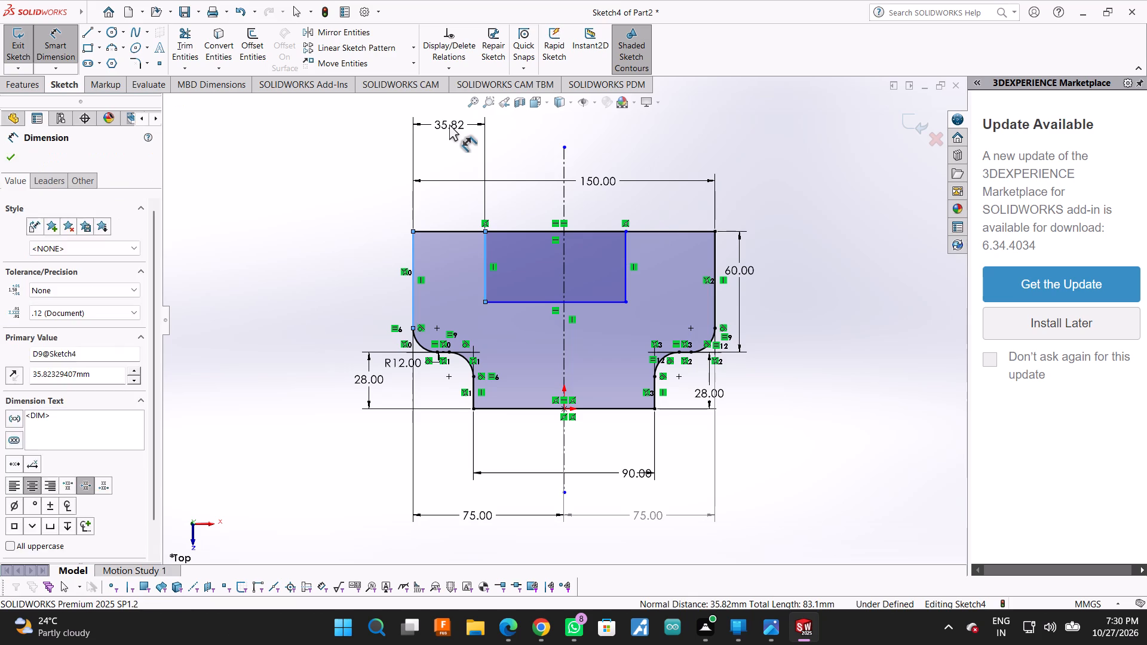
pyautogui.write('40')
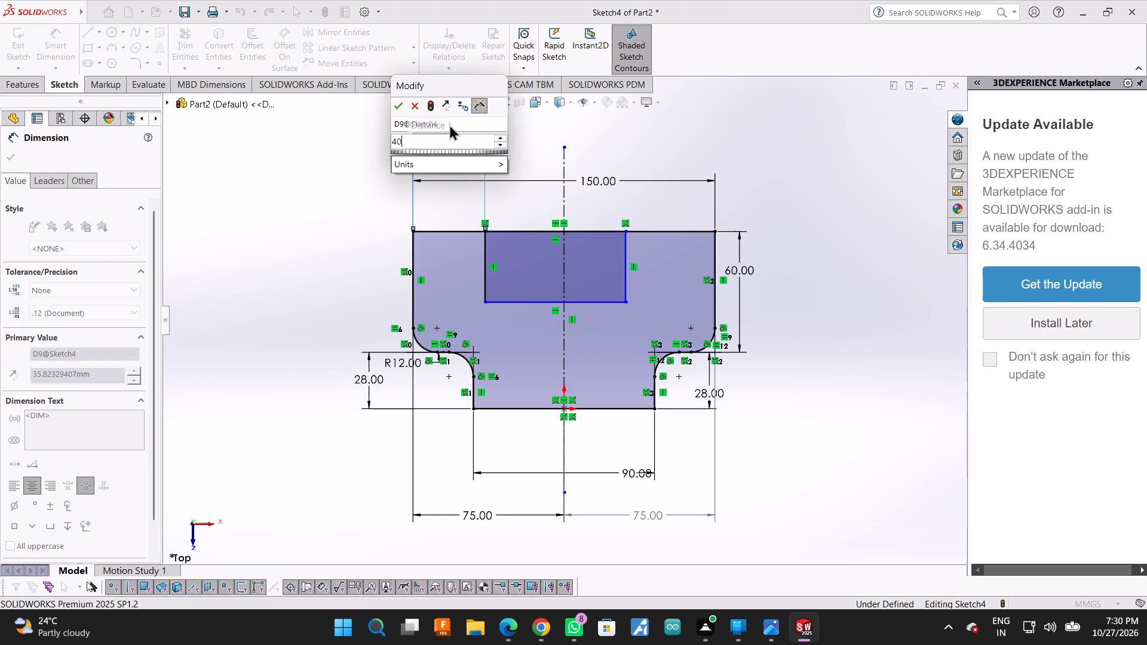
pyautogui.press('Return')
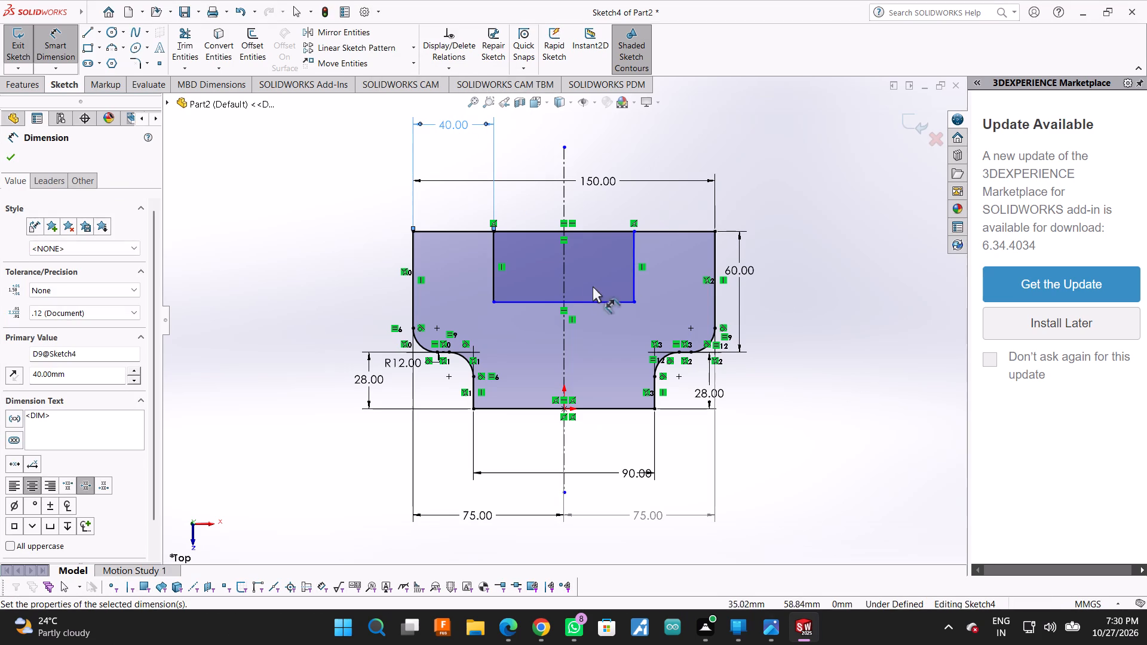
pyautogui.click(631, 280)
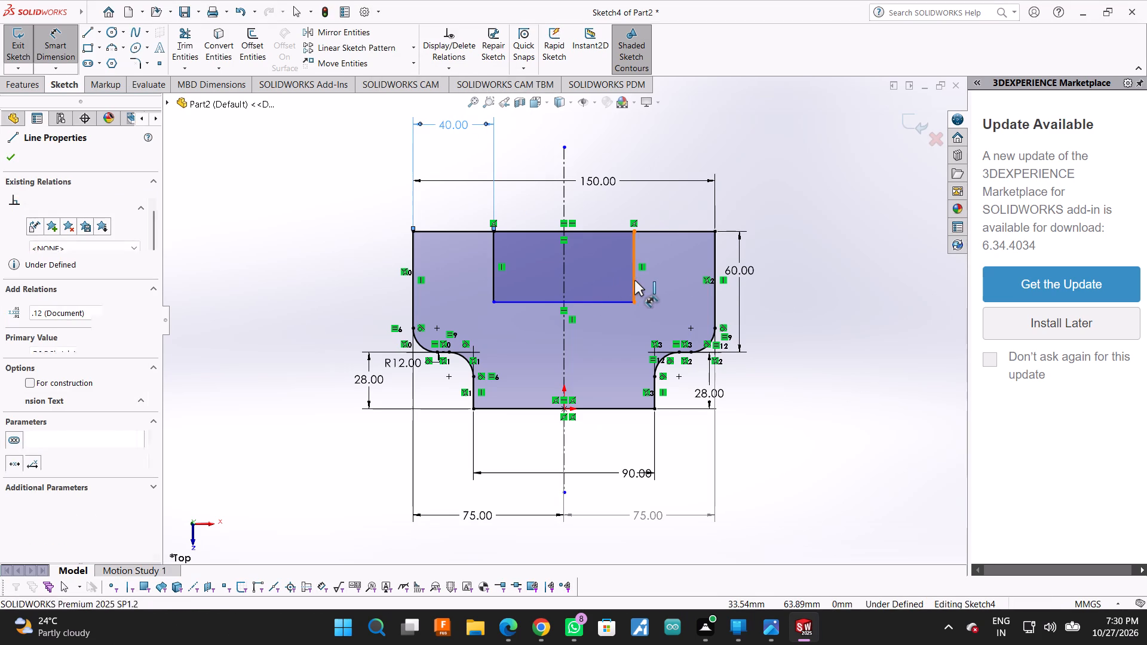
pyautogui.click(714, 268)
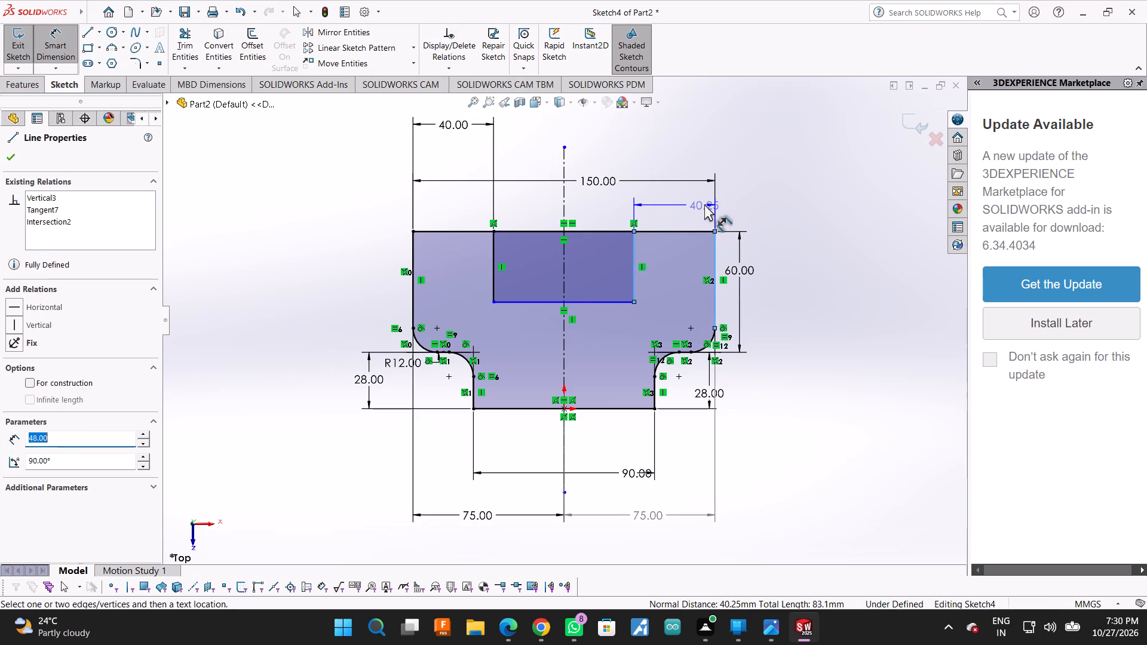
pyautogui.click(700, 204)
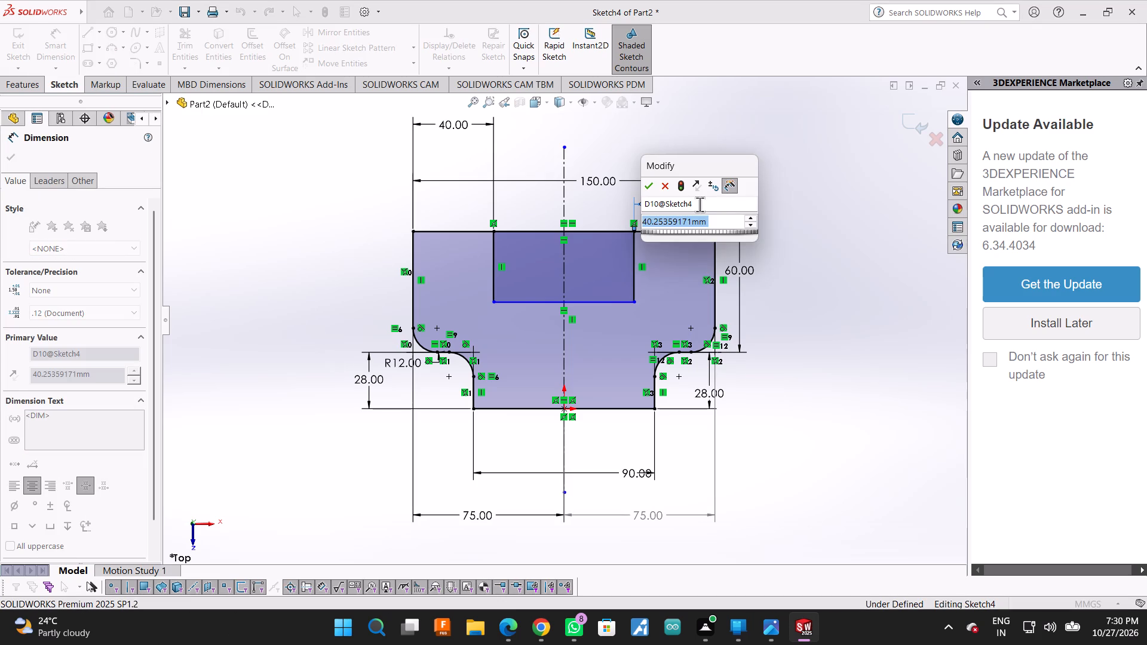
pyautogui.write('40')
pyautogui.press('Return')
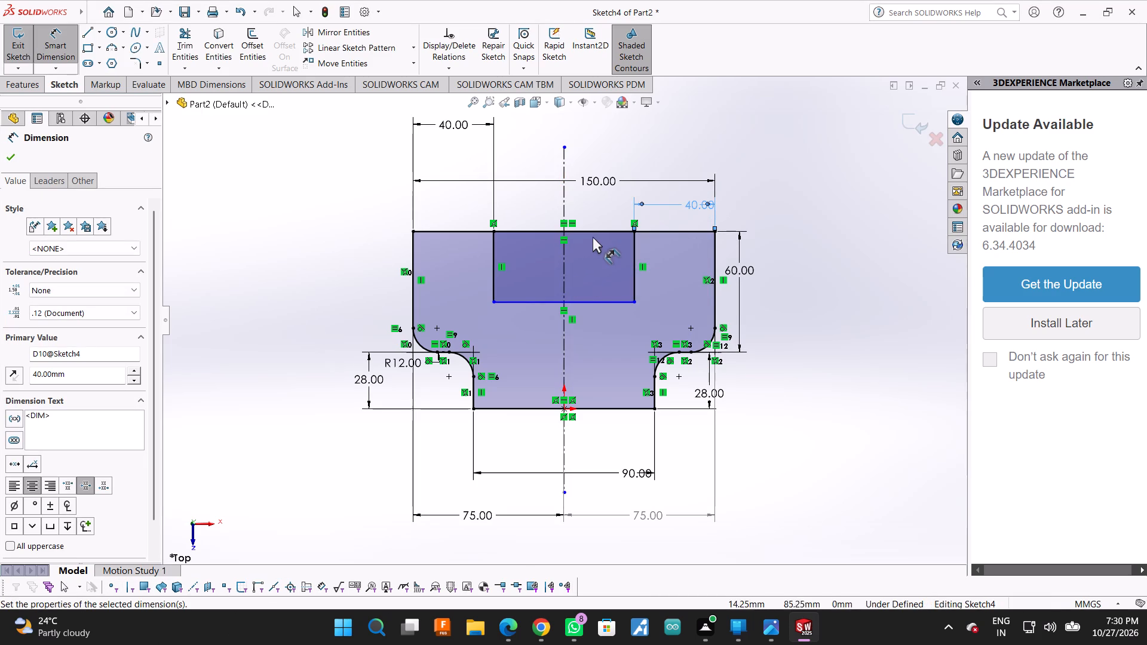
# Add a driven dimension for the notch's width above the sketch.
pyautogui.click(573, 302)
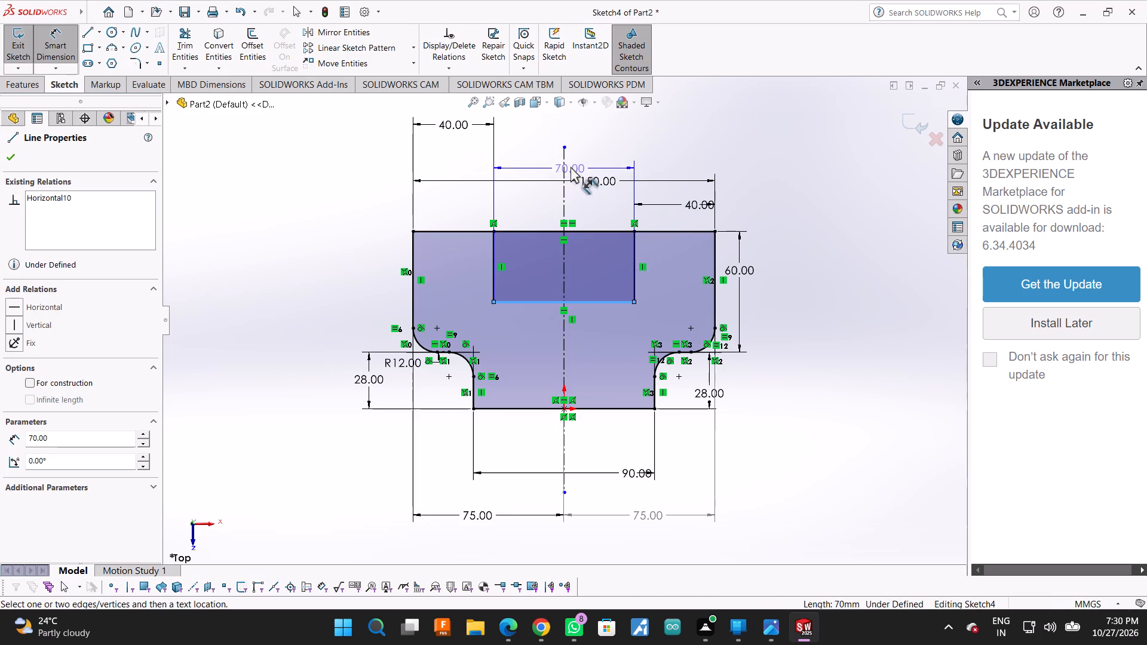
pyautogui.click(578, 128)
pyautogui.click(661, 308)
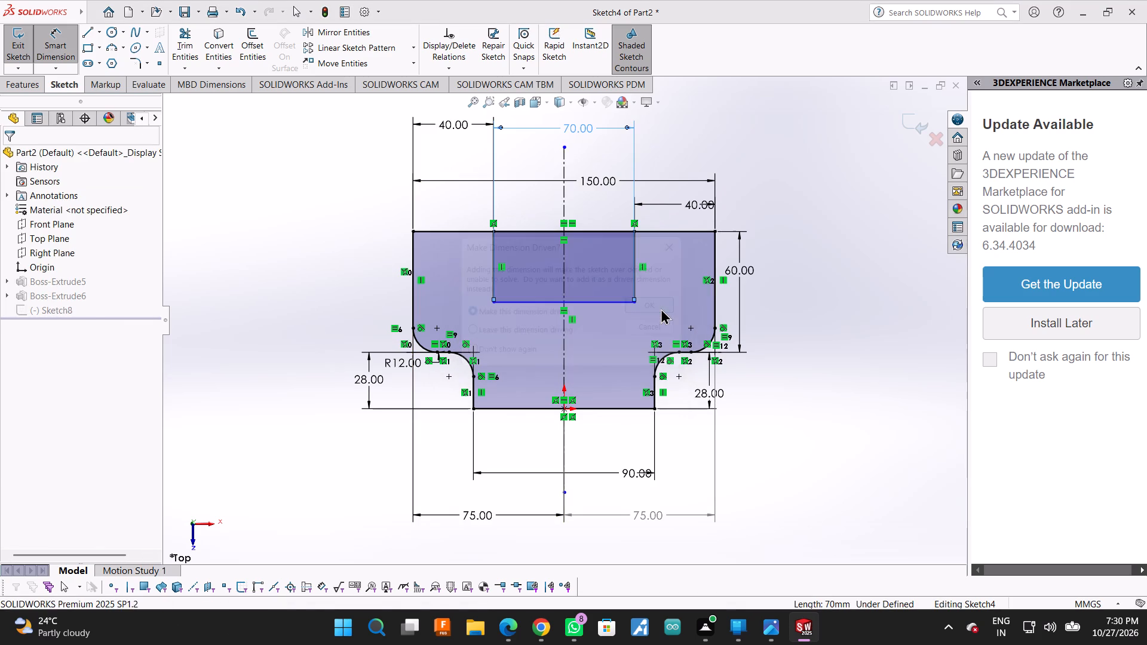
# Trim away the plate's upper edge across the notch opening and the whole vertical centerline.
pyautogui.click(174, 38)
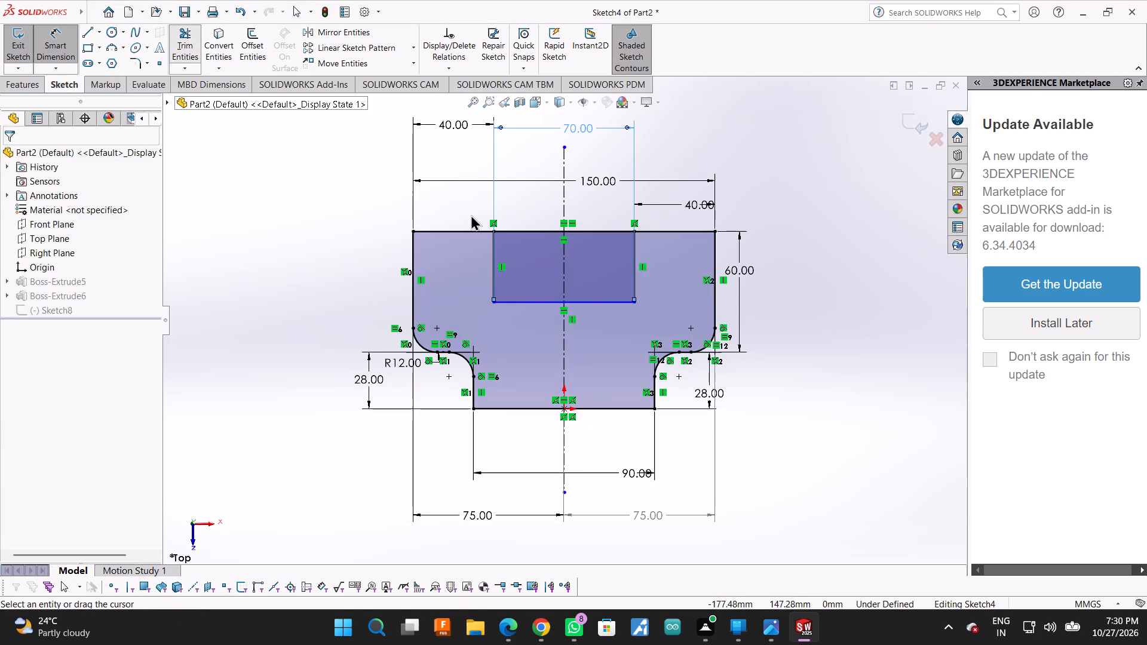
pyautogui.moveTo(606, 215); pyautogui.dragTo(588, 246)
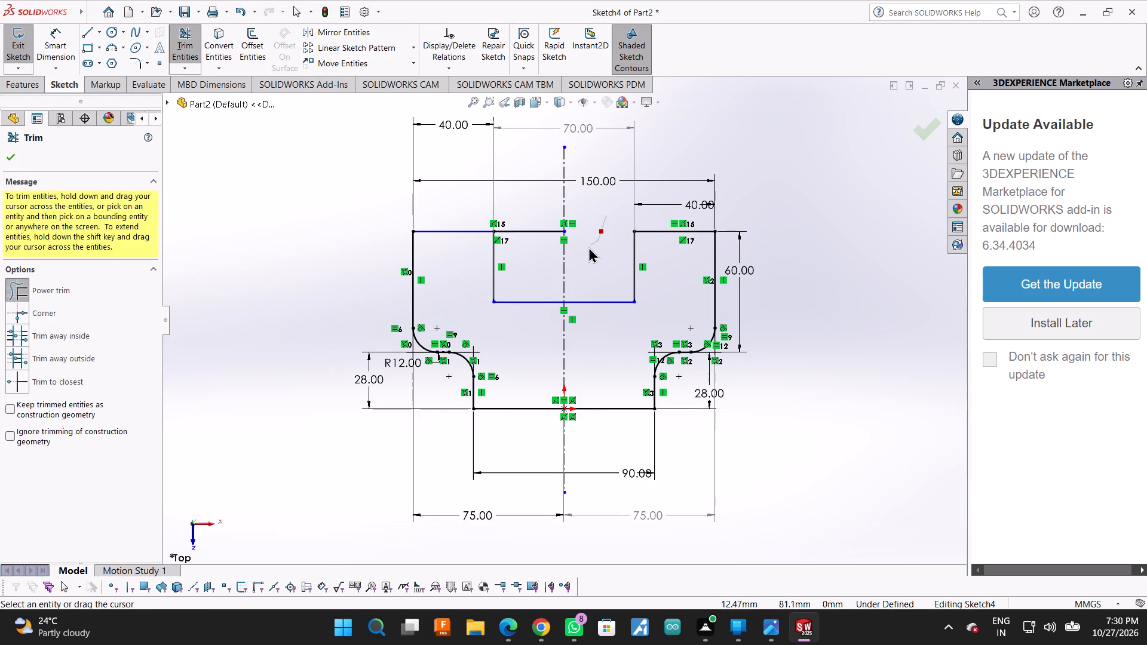
pyautogui.moveTo(536, 210); pyautogui.dragTo(535, 237)
pyautogui.moveTo(580, 241); pyautogui.dragTo(578, 241)
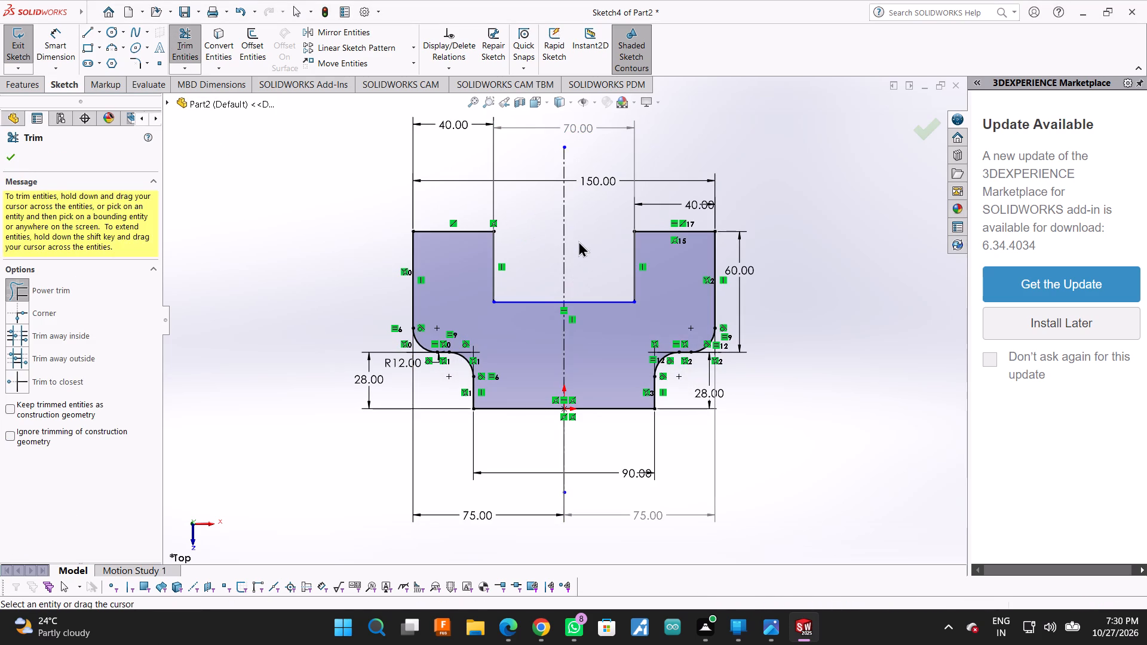
pyautogui.moveTo(578, 241); pyautogui.dragTo(554, 245)
pyautogui.moveTo(589, 349); pyautogui.dragTo(527, 359)
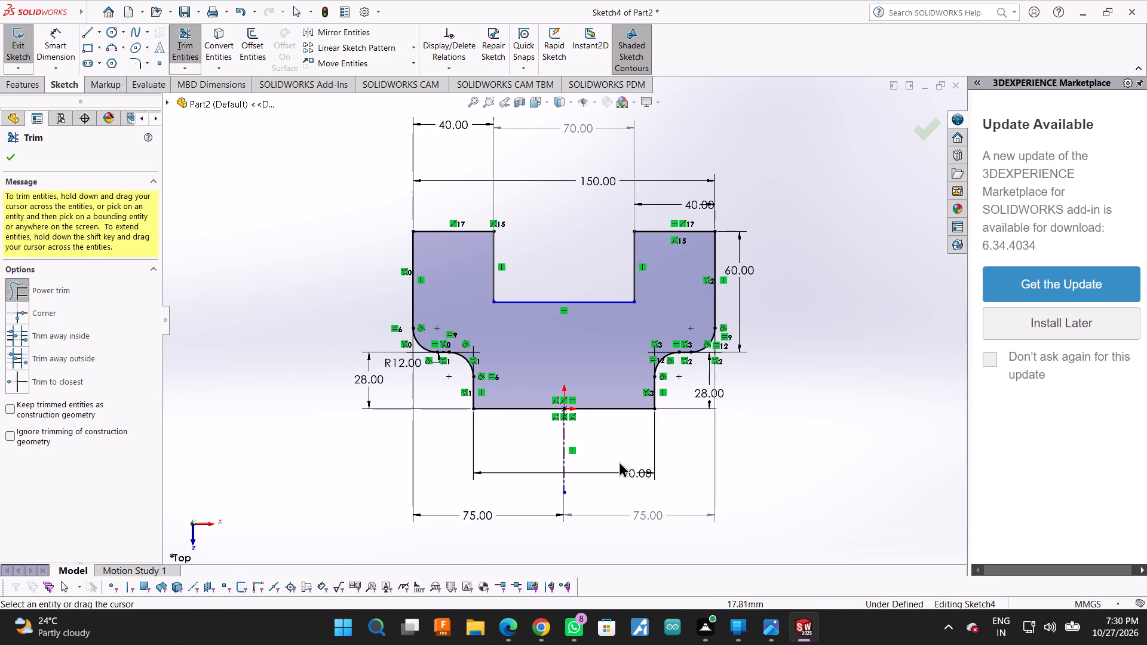
pyautogui.moveTo(617, 458); pyautogui.dragTo(446, 463)
# Apply a Fix relation to the notch's horizontal bottom line.
pyautogui.scroll(1, 636, 472)
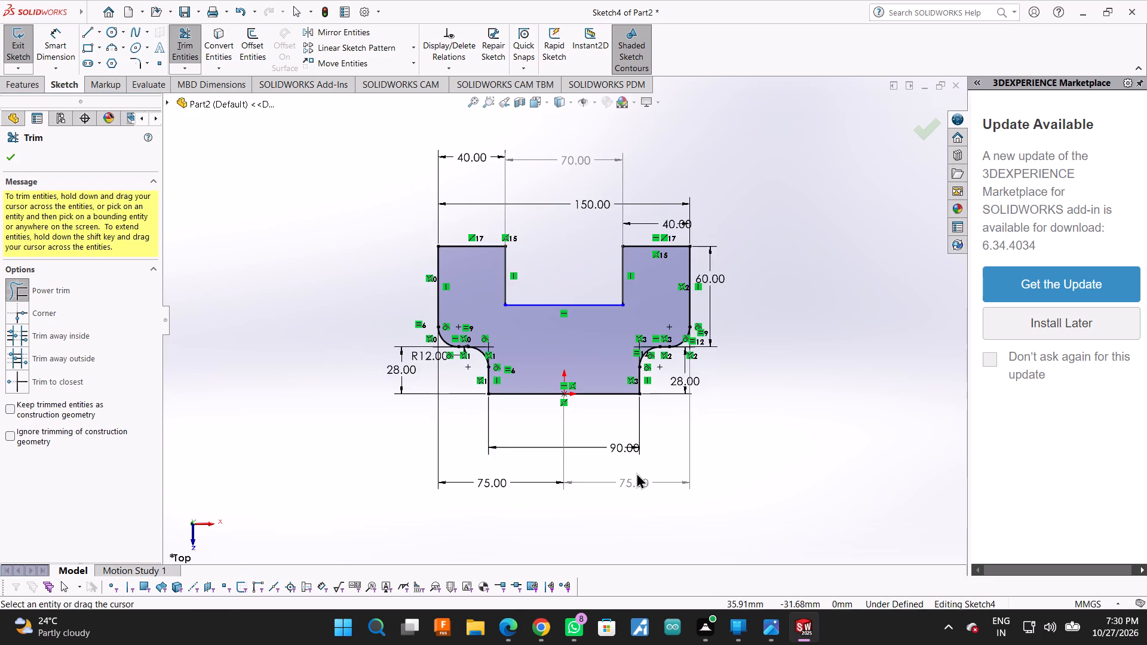
pyautogui.scroll(-2, 573, 391)
pyautogui.scroll(2, 525, 315)
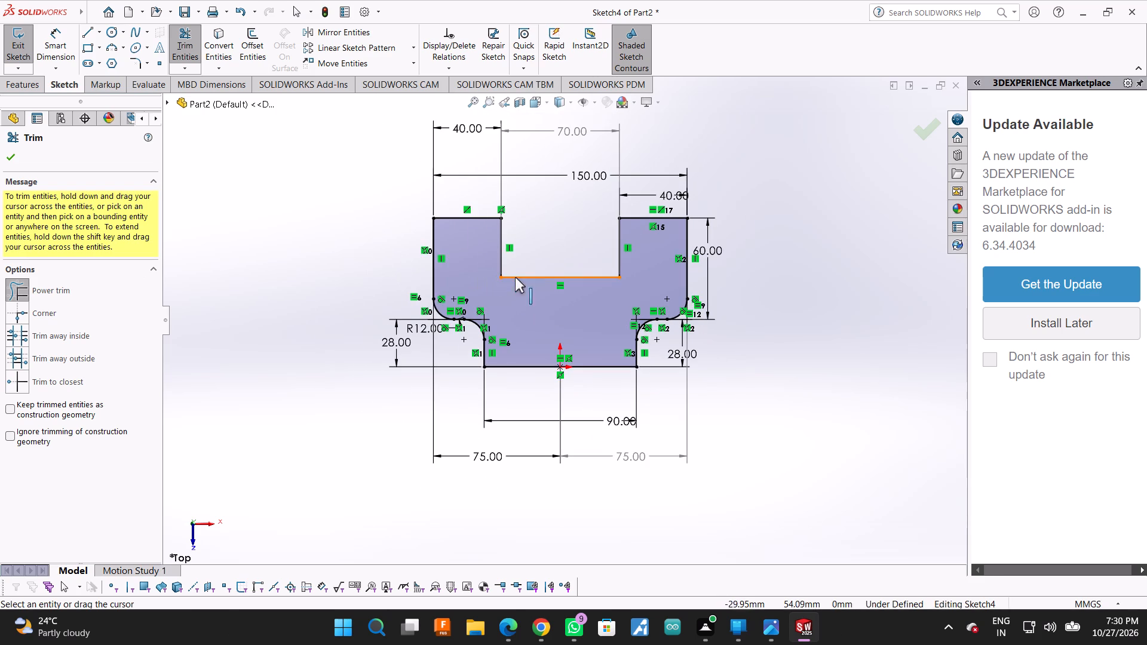
pyautogui.click(550, 277)
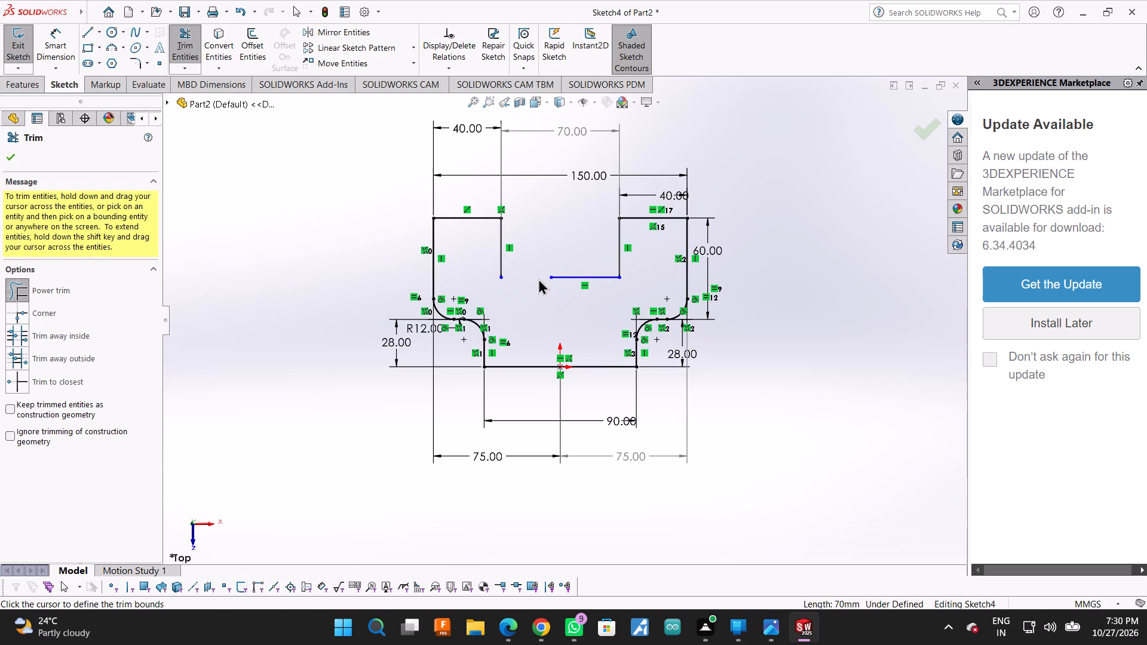
pyautogui.hotkey('ctrl', 'z')
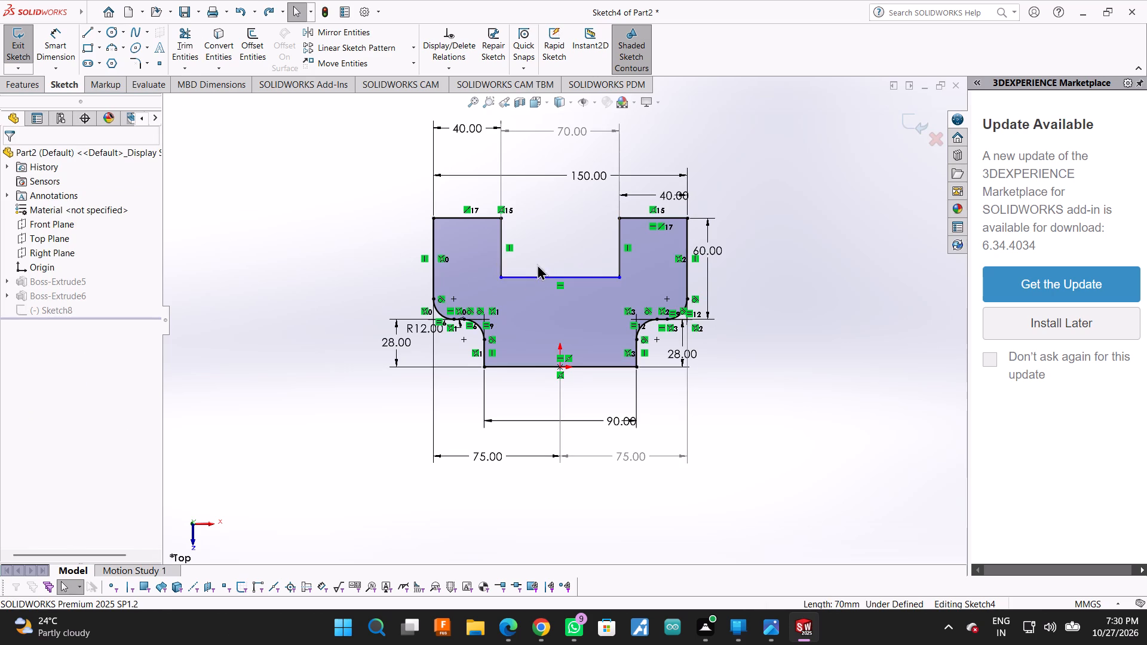
pyautogui.click(538, 281)
pyautogui.click(15, 346)
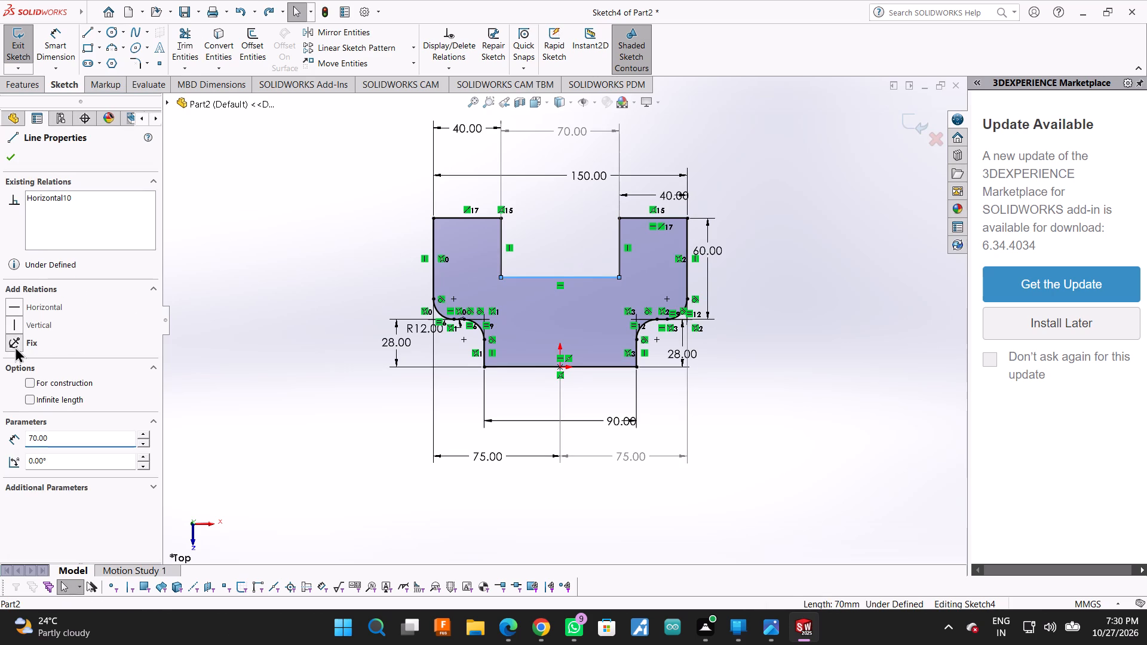
pyautogui.click(0, 158)
pyautogui.click(3, 156)
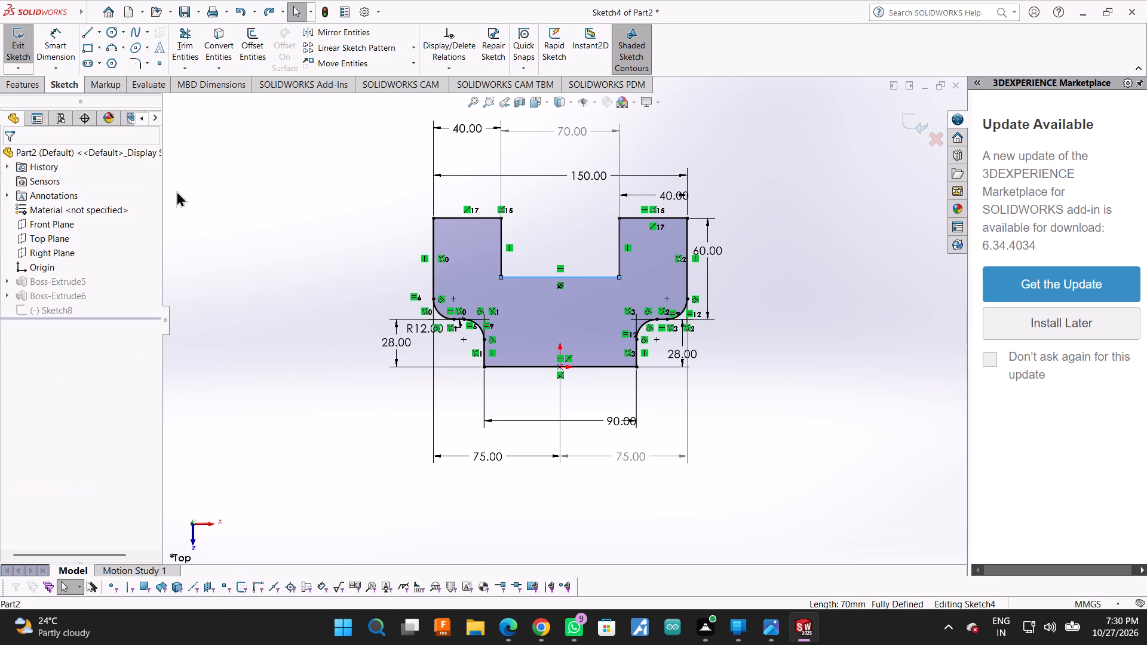
# Collapse the 3DEXPERIENCE Marketplace pane to enlarge the modelling area.
pyautogui.moveTo(968, 432); pyautogui.dragTo(1146, 410)
pyautogui.click(970, 346)
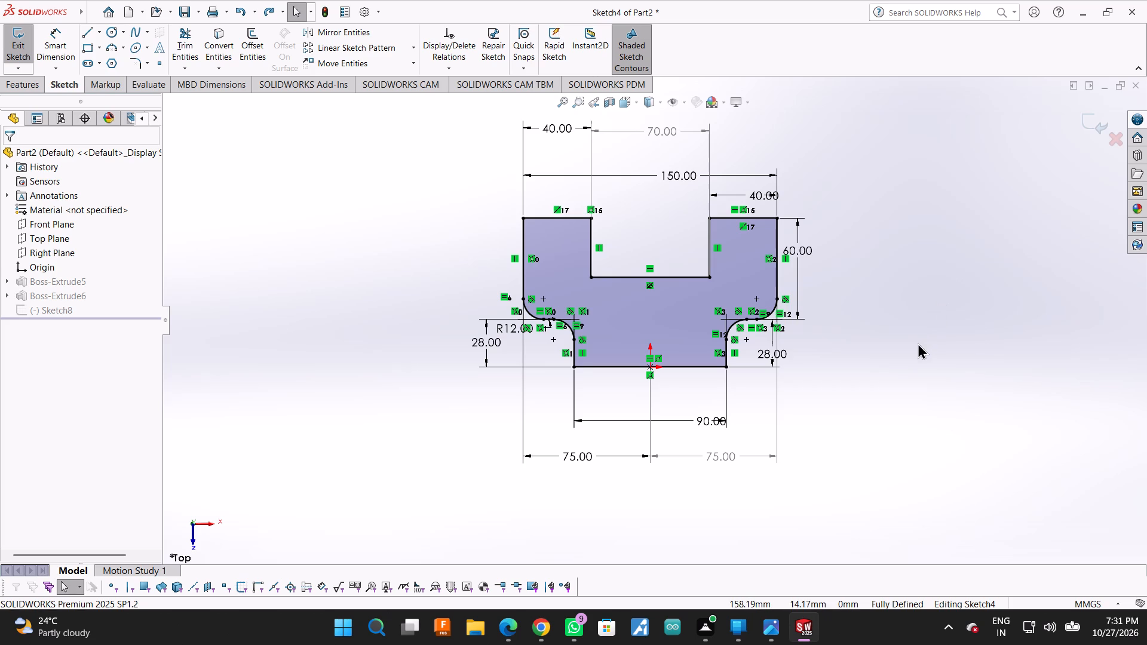
# Exit the plate sketch to rebuild the bracket with the notch and inspect the solid.
pyautogui.moveTo(903, 336); pyautogui.dragTo(884, 313, button='middle')
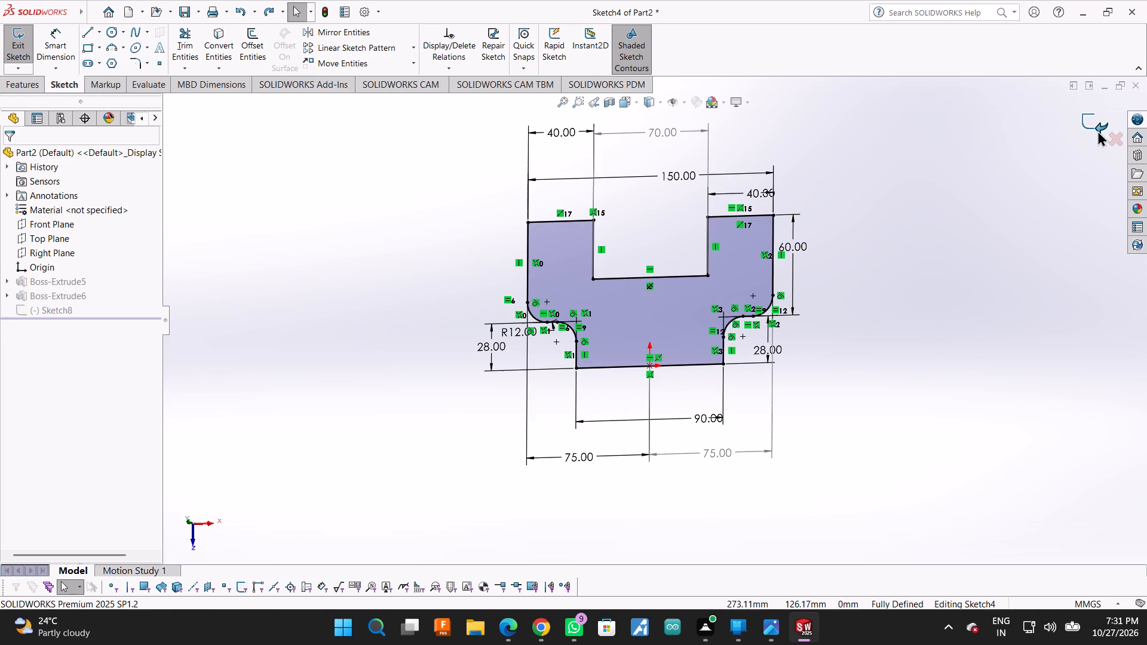
pyautogui.click(1097, 130)
pyautogui.moveTo(881, 274); pyautogui.dragTo(893, 322, button='middle')
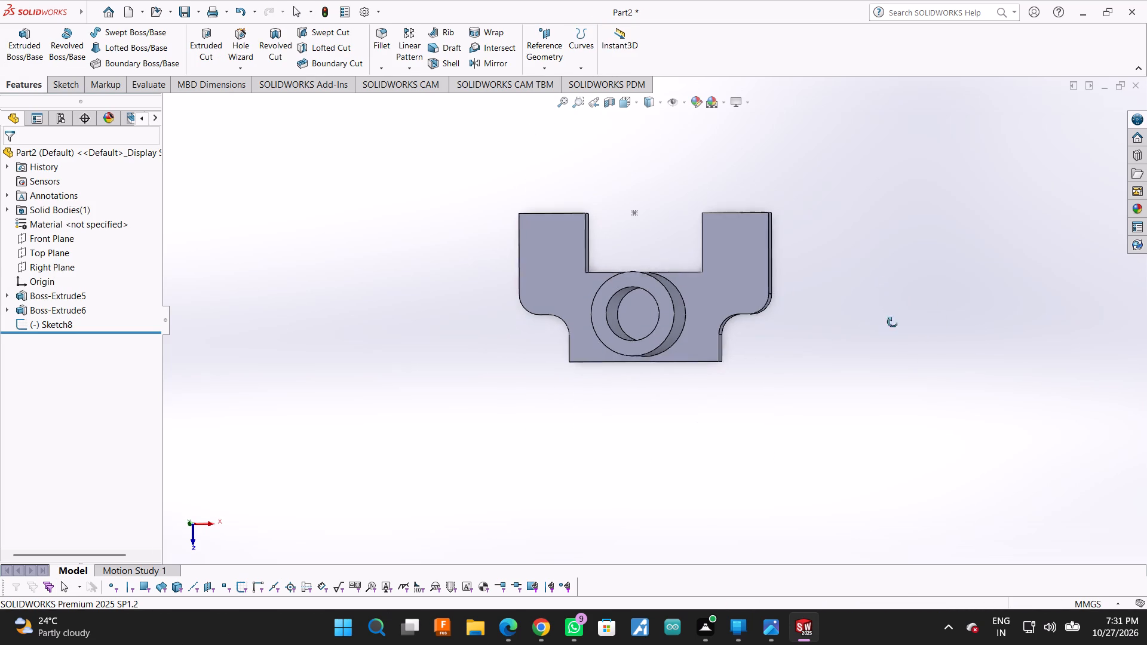
pyautogui.moveTo(893, 322); pyautogui.dragTo(895, 337, button='middle')
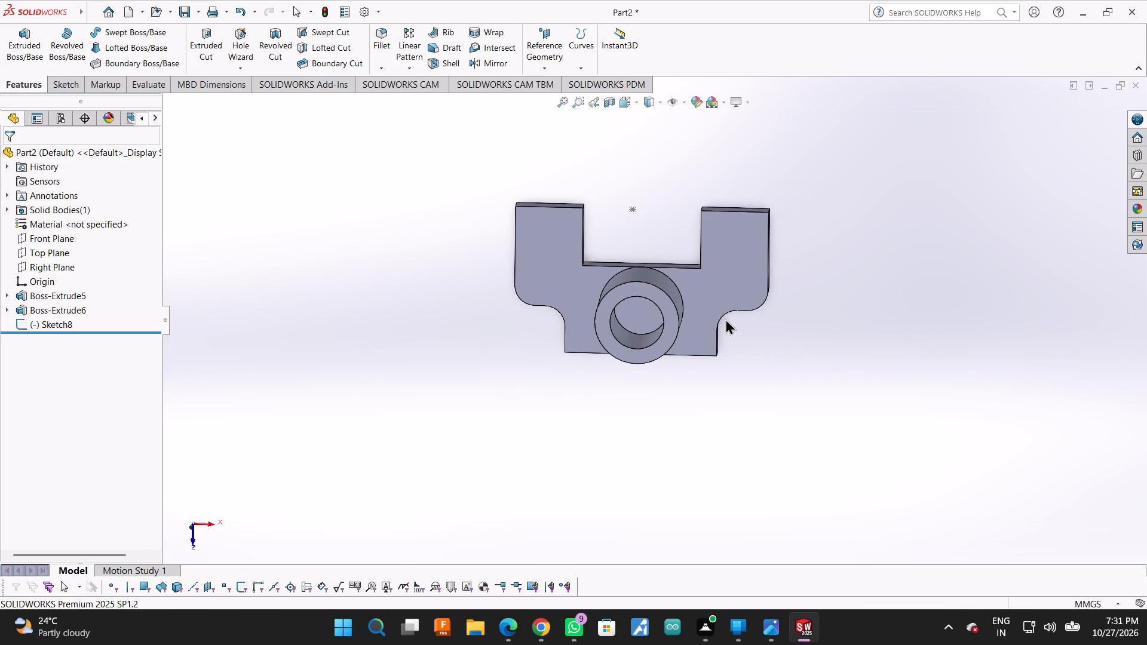
# Start a new sketch on the notched plate's flat face on the boss side.
pyautogui.scroll(-2, 510, 279)
pyautogui.click(572, 245)
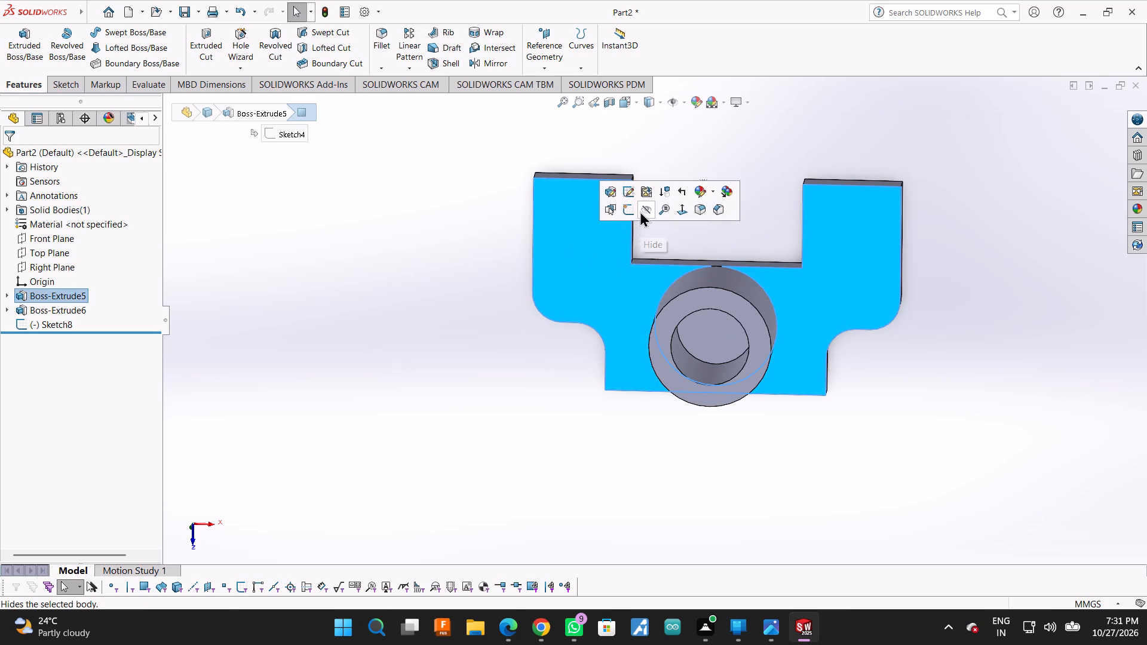
pyautogui.click(634, 211)
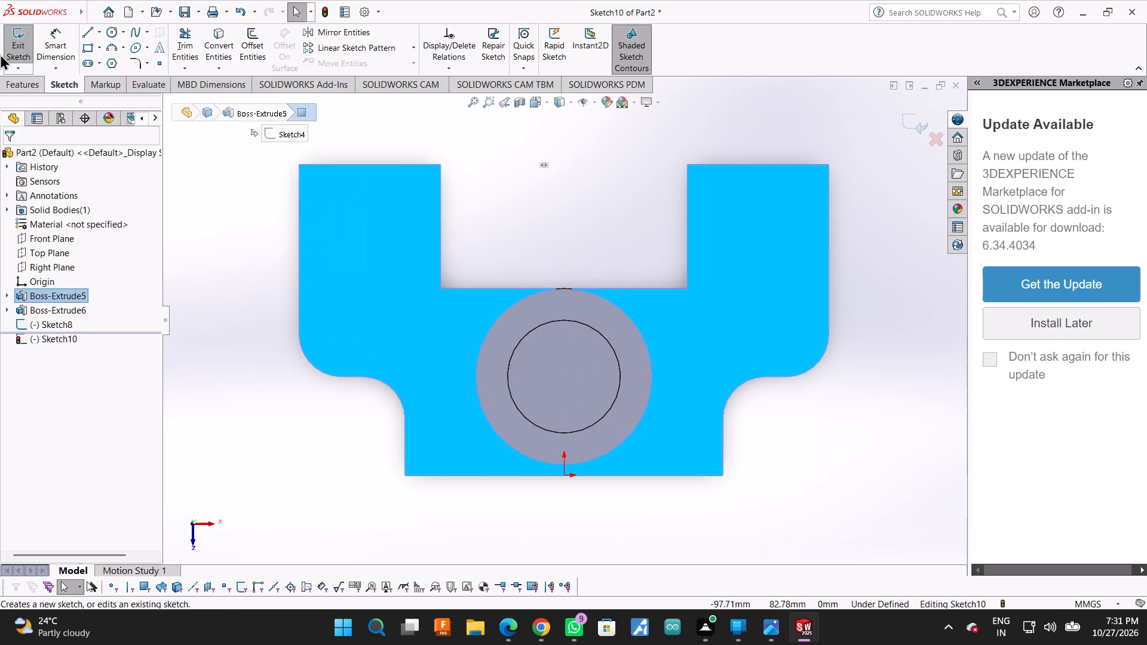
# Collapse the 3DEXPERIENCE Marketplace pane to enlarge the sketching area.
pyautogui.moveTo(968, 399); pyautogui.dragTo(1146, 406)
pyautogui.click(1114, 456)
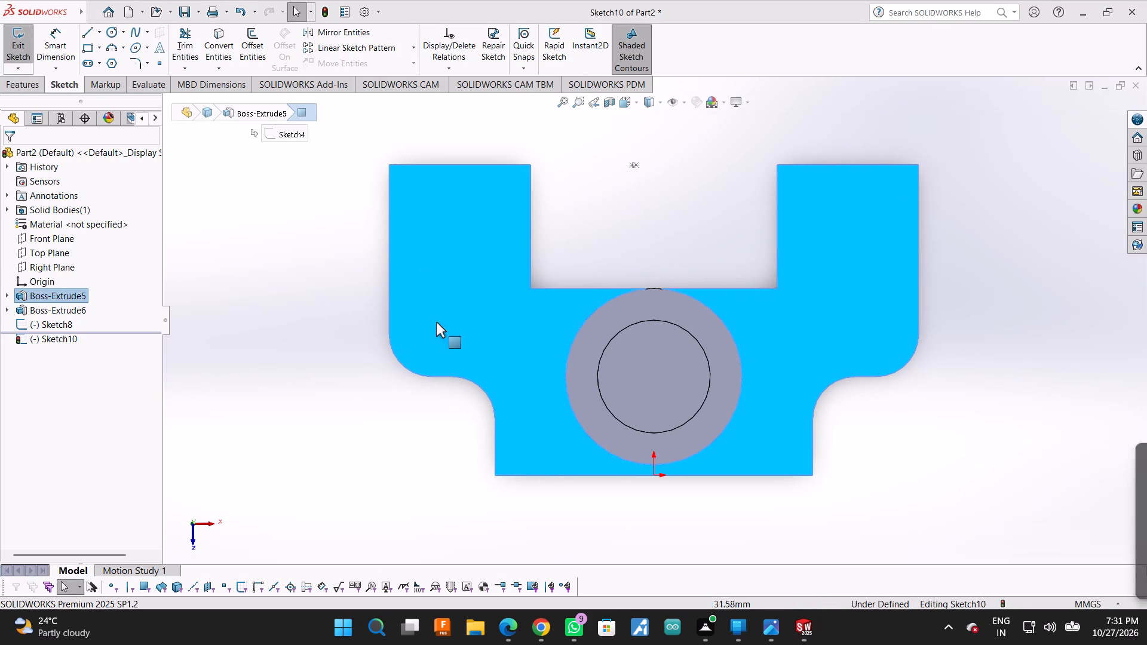
# Sketch a horizontal line about 30 mm long inward from the left arm's outer edge, just below the arm's upper end.
pyautogui.click(88, 36)
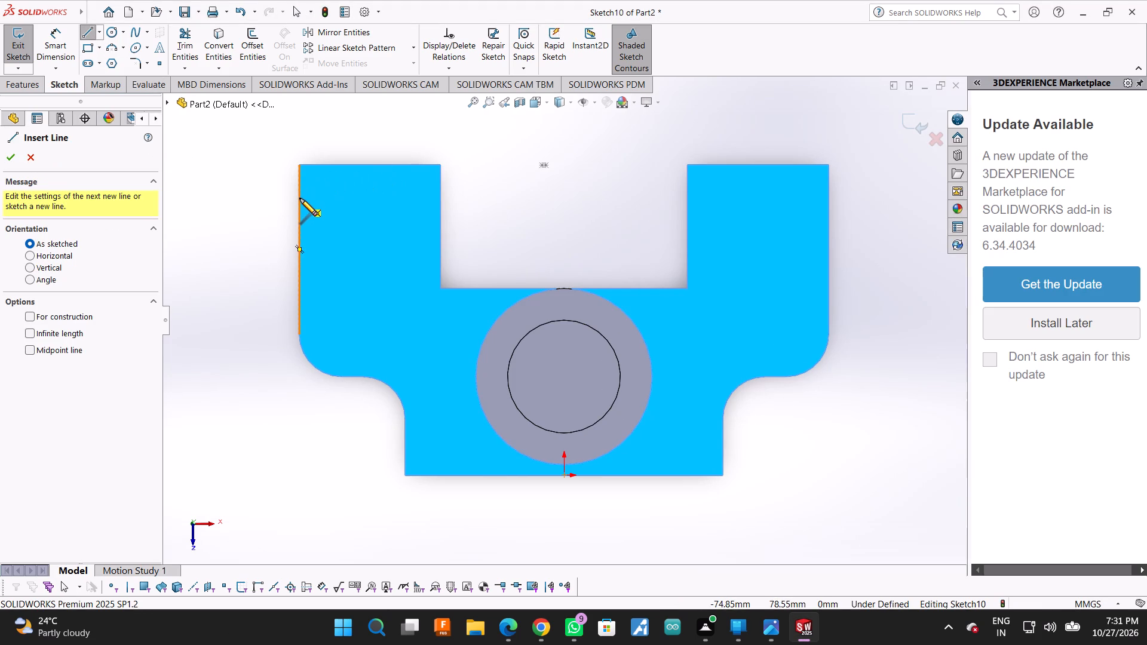
pyautogui.click(300, 198)
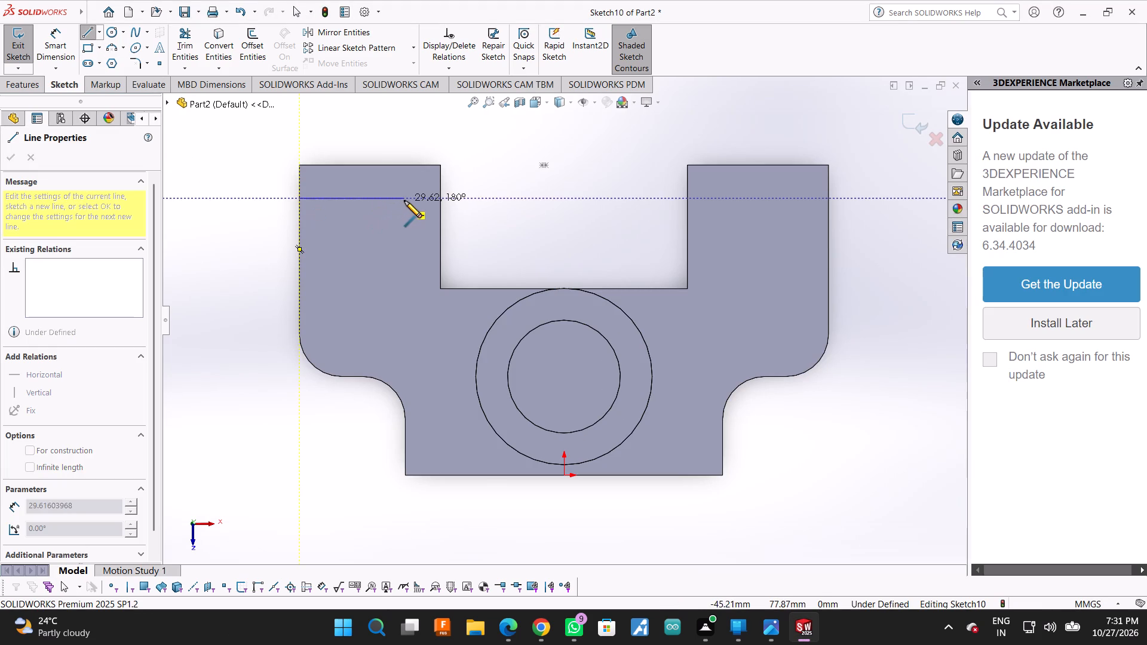
pyautogui.click(404, 201)
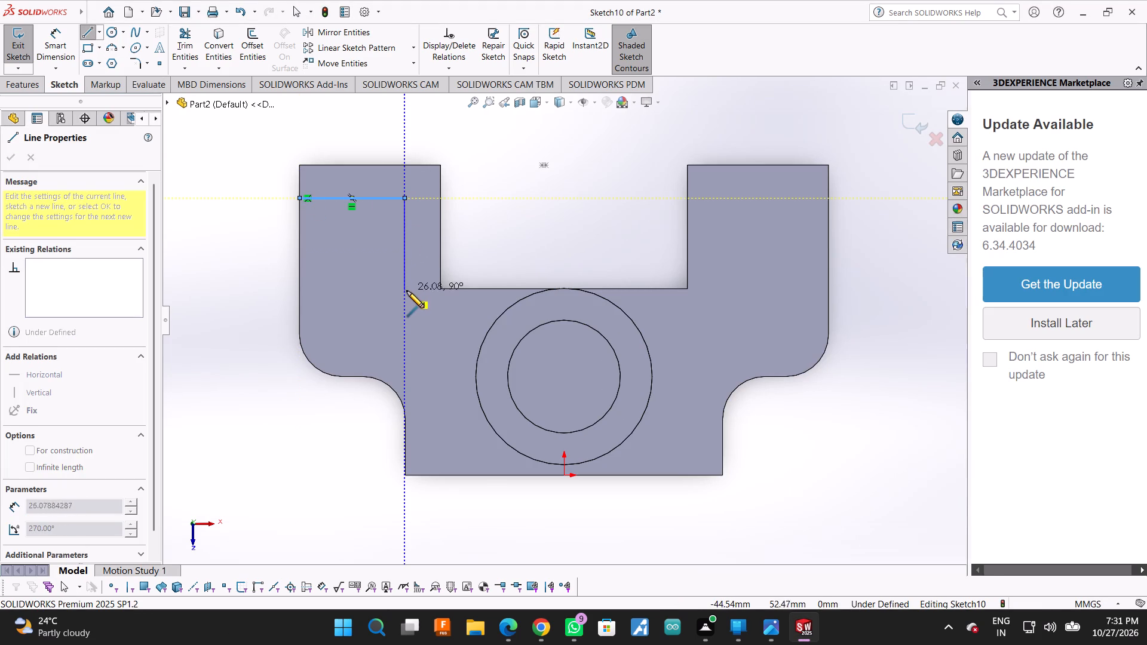
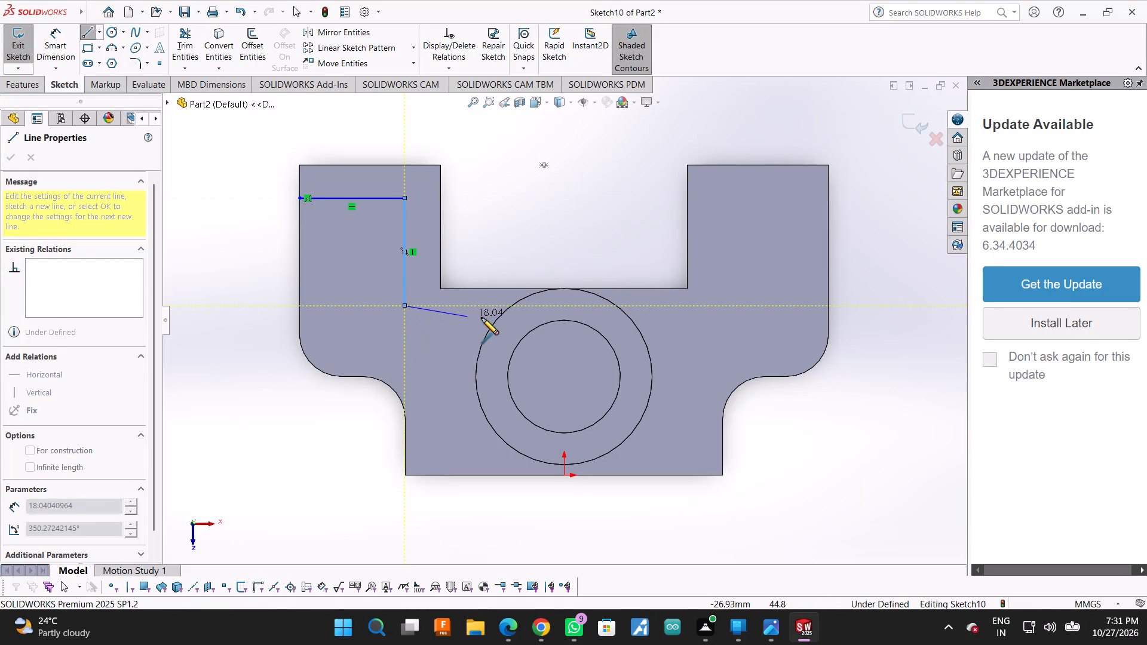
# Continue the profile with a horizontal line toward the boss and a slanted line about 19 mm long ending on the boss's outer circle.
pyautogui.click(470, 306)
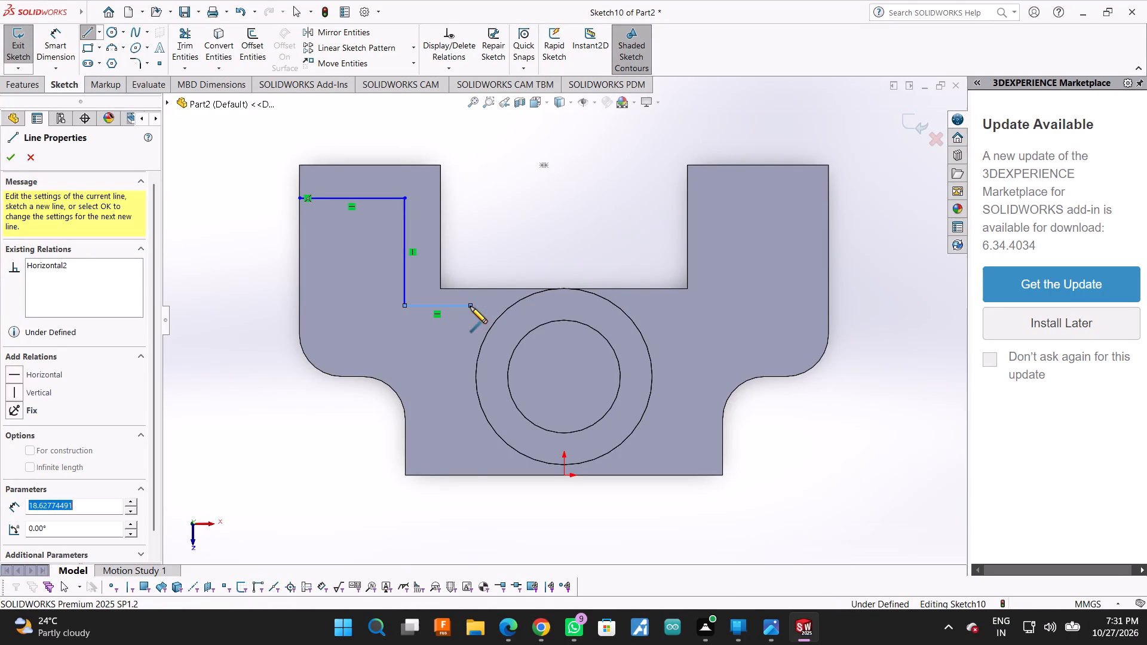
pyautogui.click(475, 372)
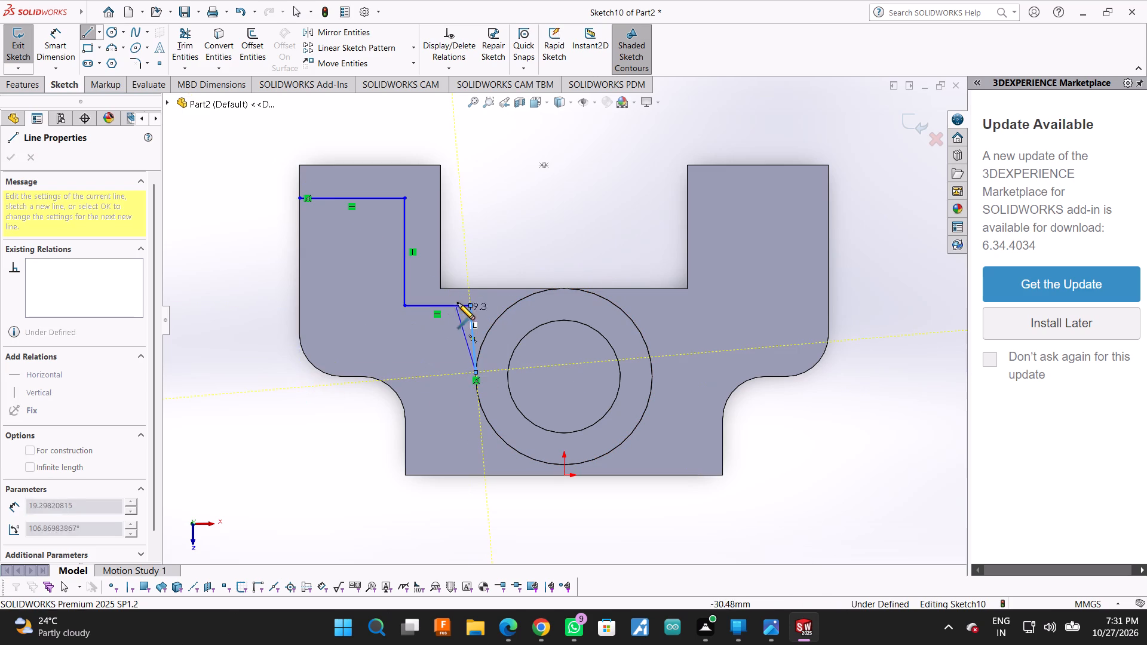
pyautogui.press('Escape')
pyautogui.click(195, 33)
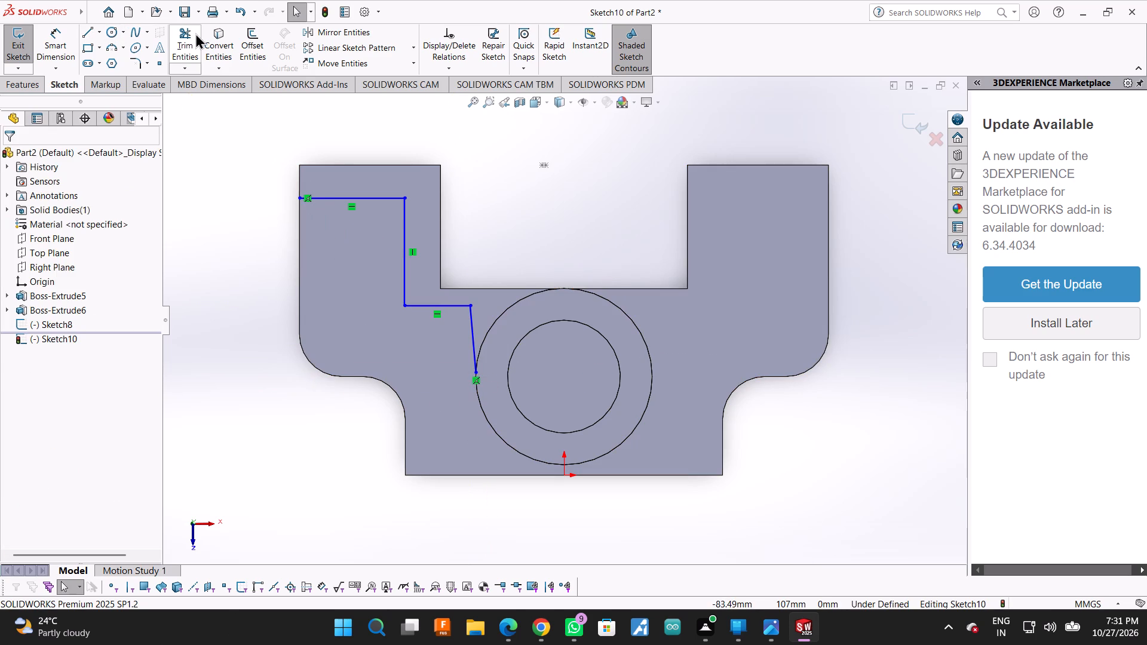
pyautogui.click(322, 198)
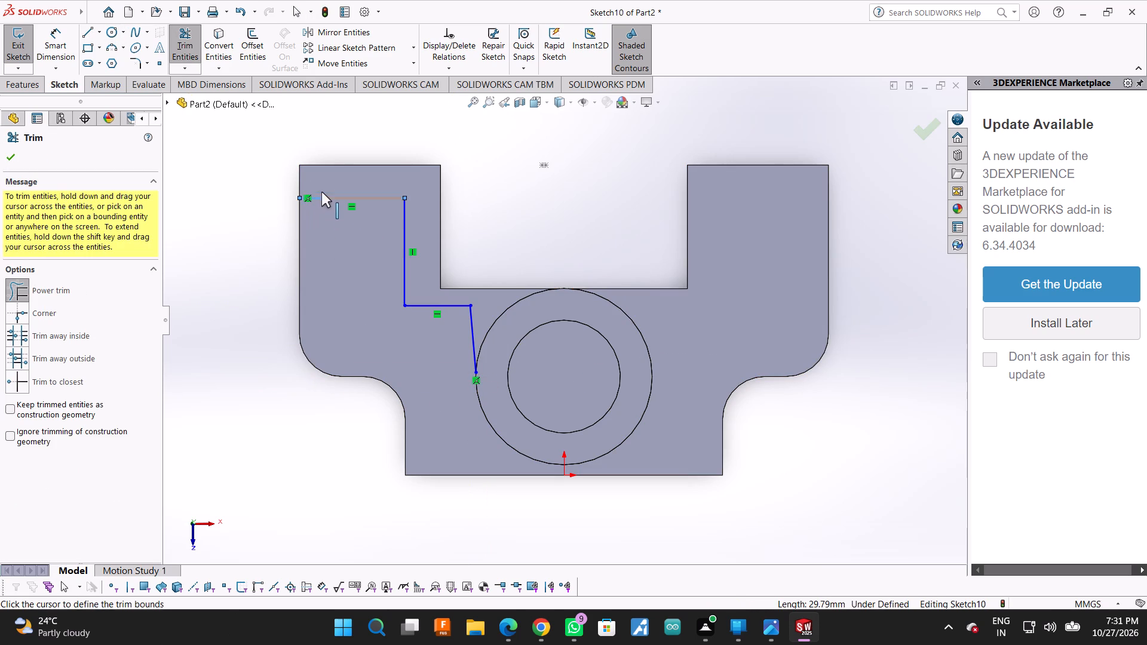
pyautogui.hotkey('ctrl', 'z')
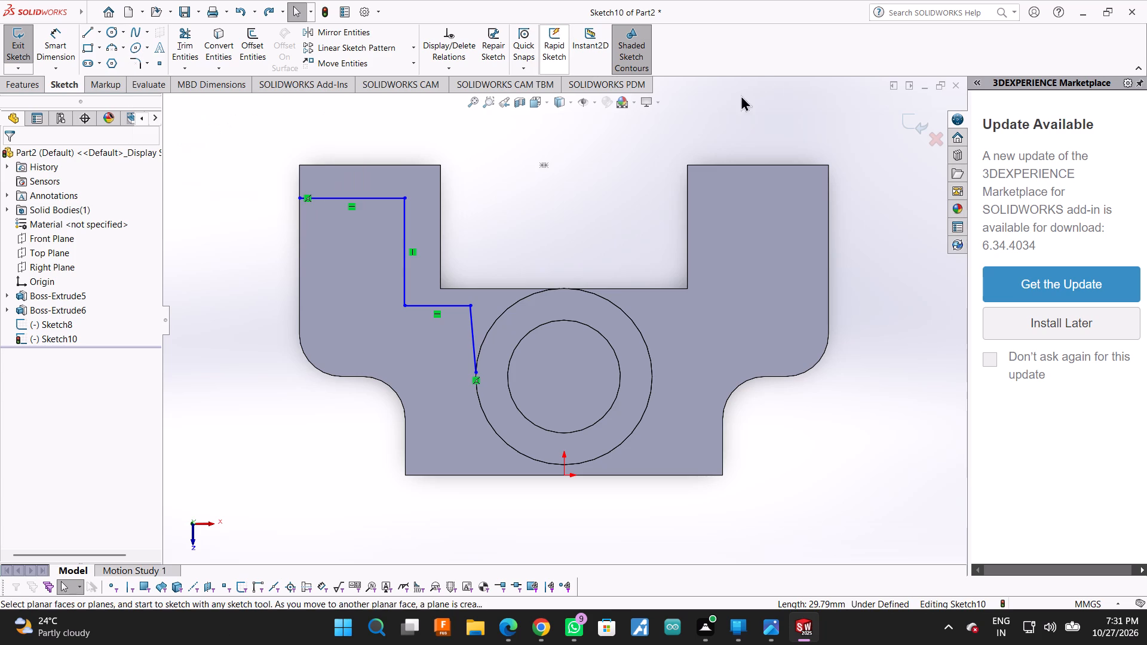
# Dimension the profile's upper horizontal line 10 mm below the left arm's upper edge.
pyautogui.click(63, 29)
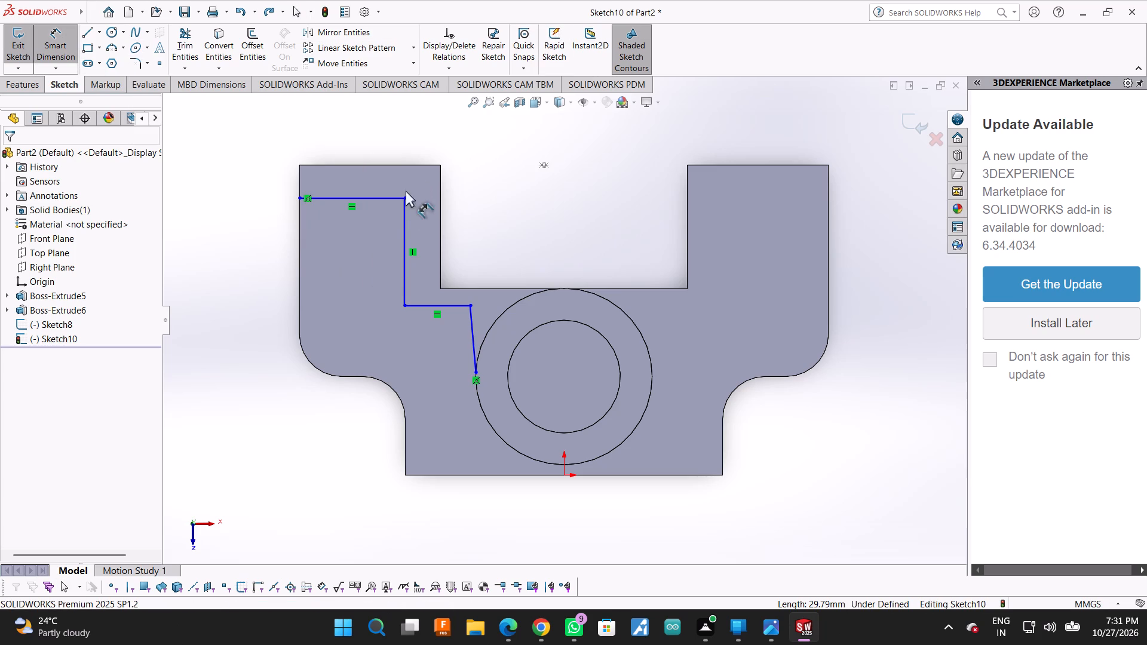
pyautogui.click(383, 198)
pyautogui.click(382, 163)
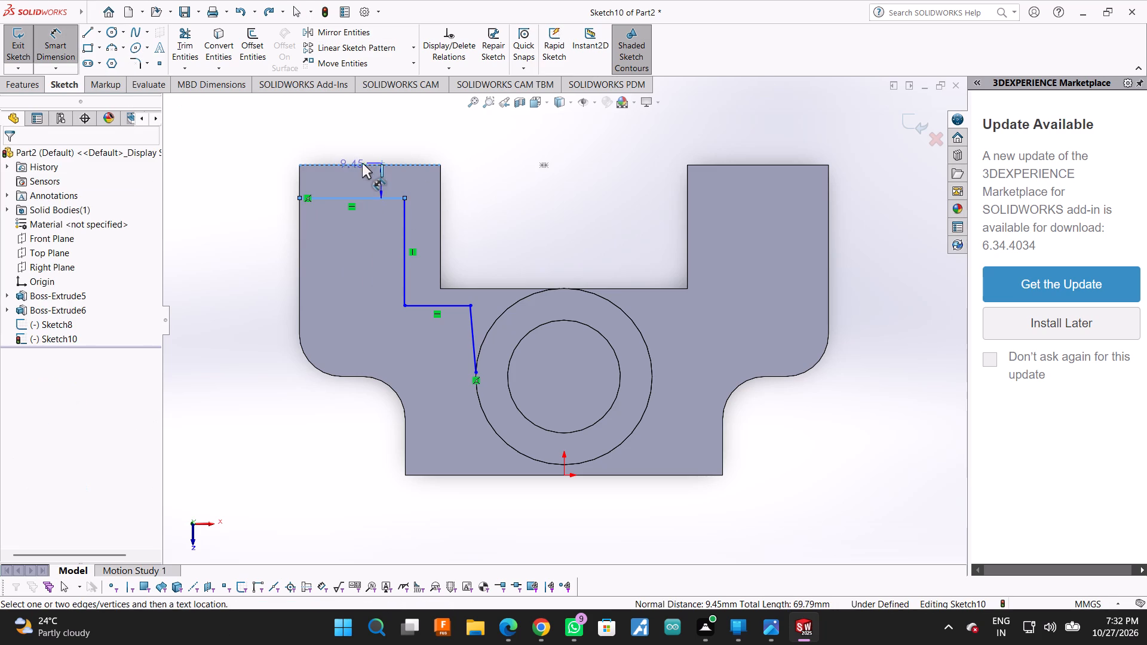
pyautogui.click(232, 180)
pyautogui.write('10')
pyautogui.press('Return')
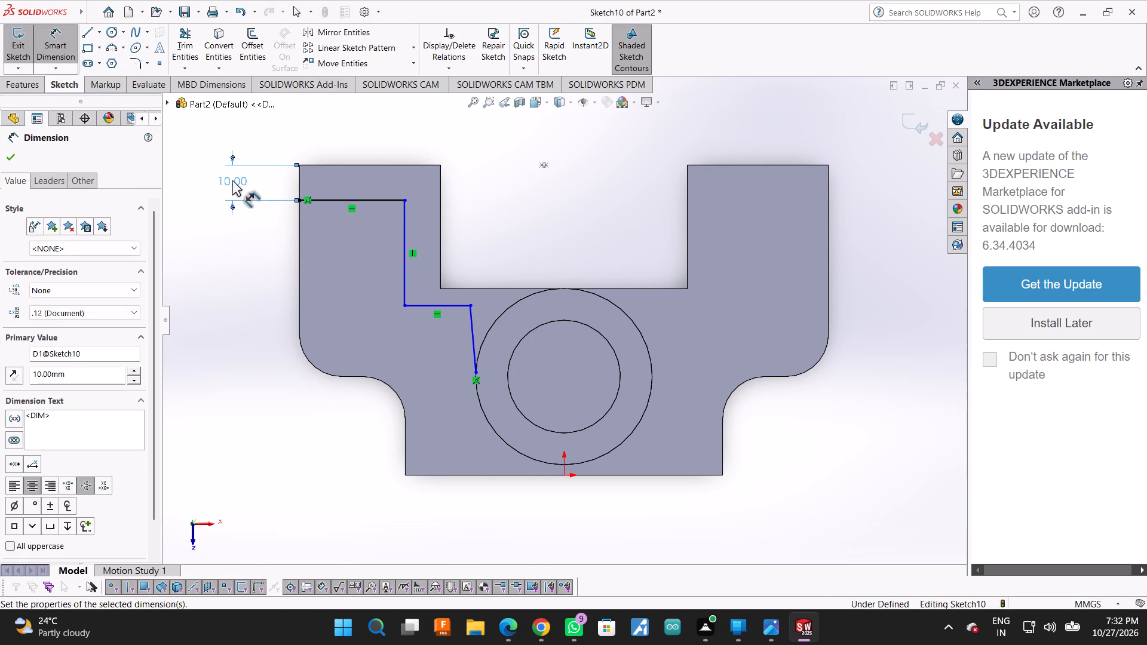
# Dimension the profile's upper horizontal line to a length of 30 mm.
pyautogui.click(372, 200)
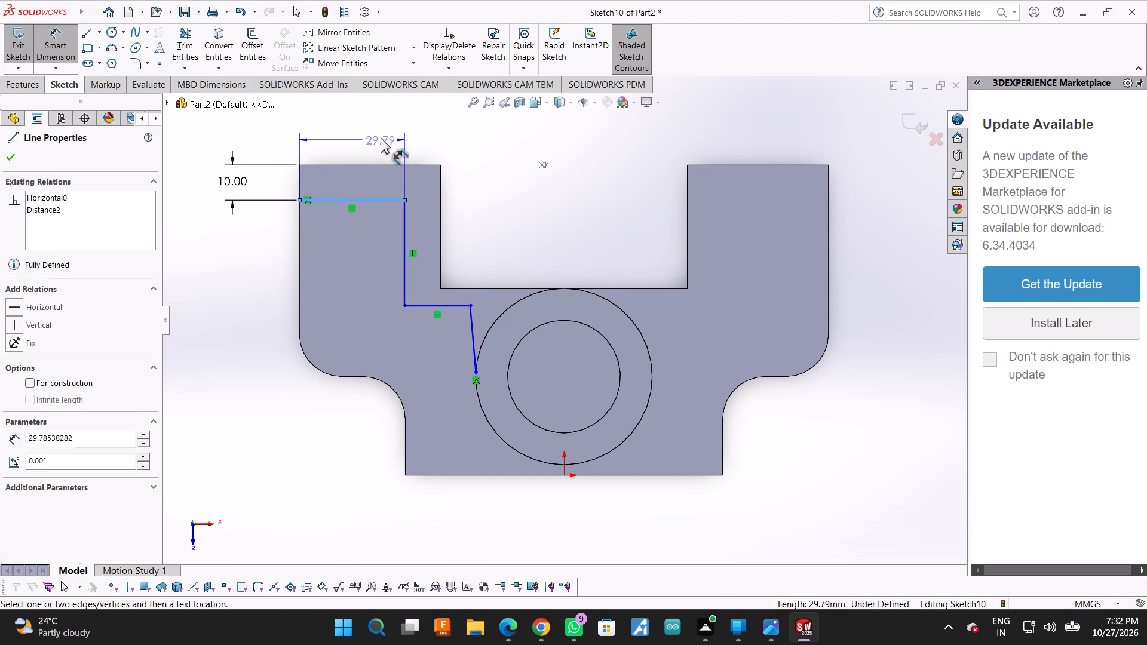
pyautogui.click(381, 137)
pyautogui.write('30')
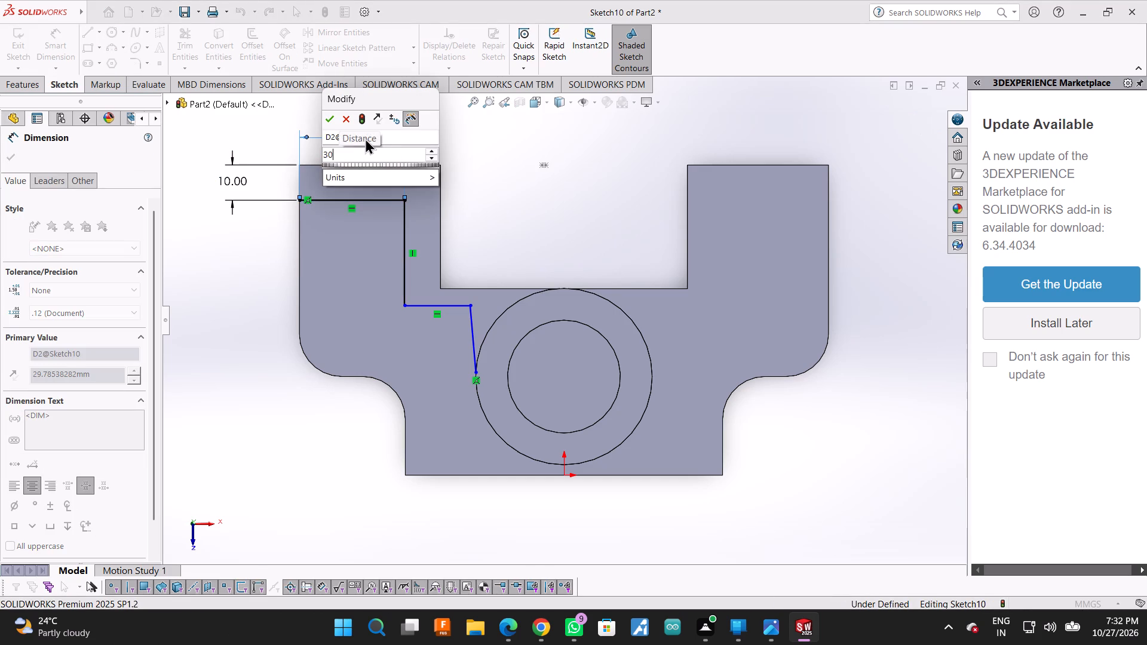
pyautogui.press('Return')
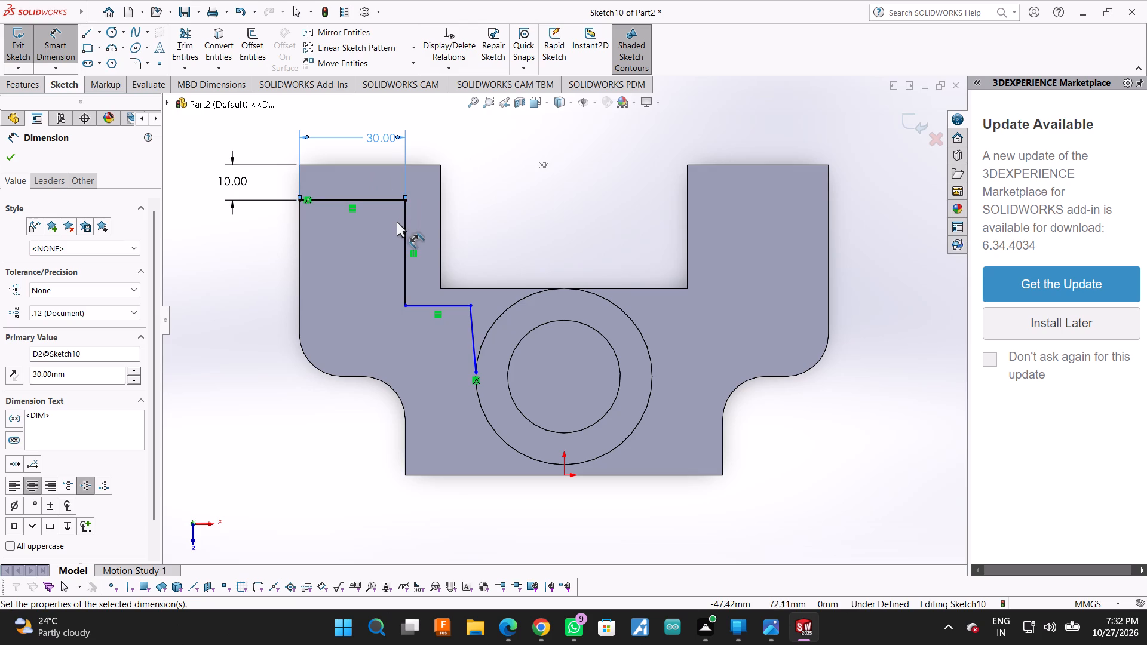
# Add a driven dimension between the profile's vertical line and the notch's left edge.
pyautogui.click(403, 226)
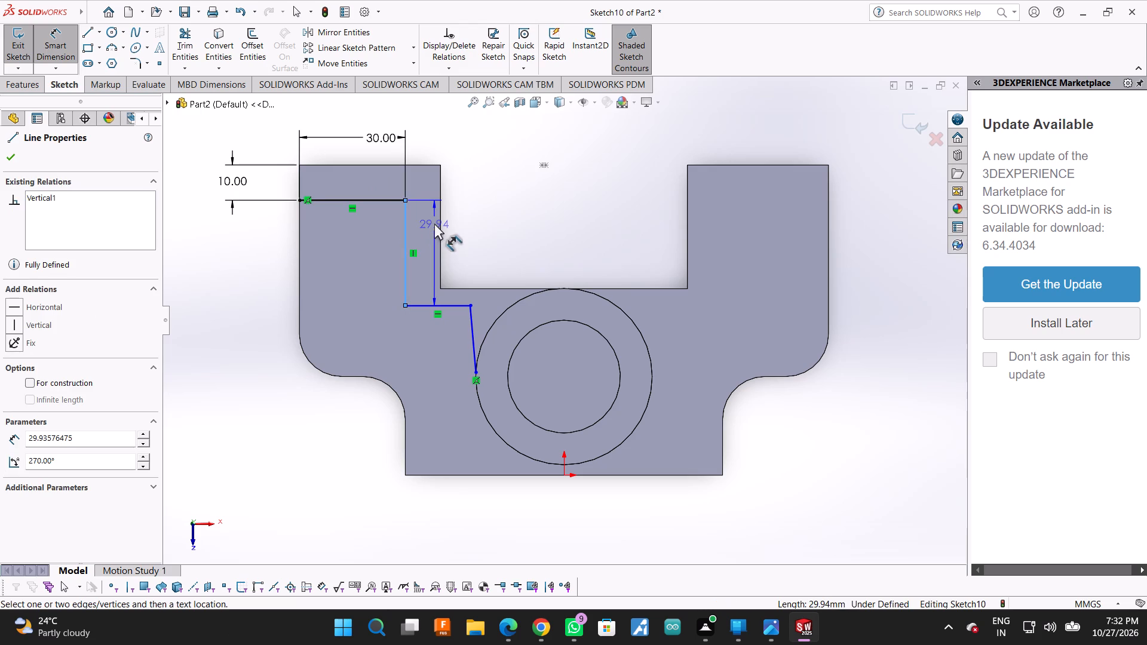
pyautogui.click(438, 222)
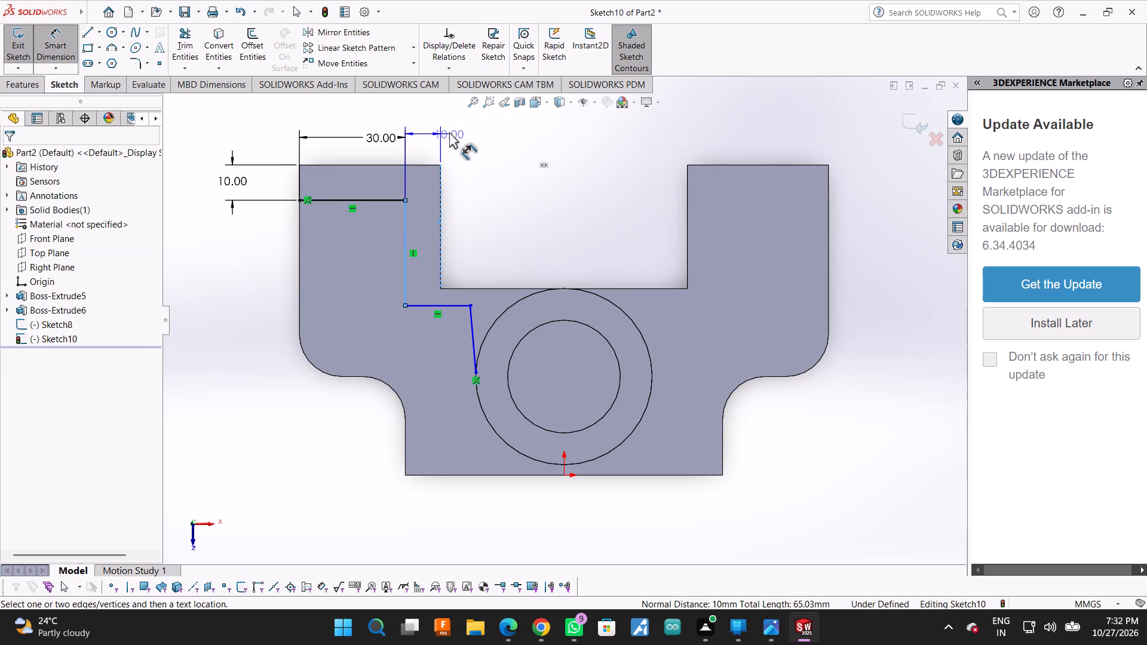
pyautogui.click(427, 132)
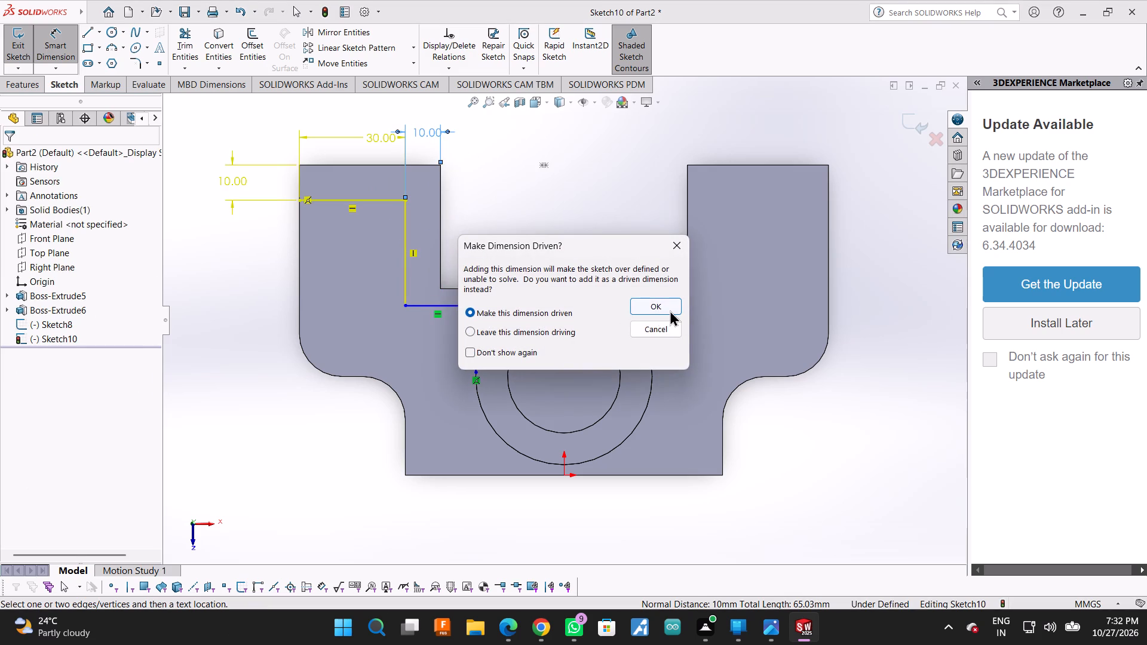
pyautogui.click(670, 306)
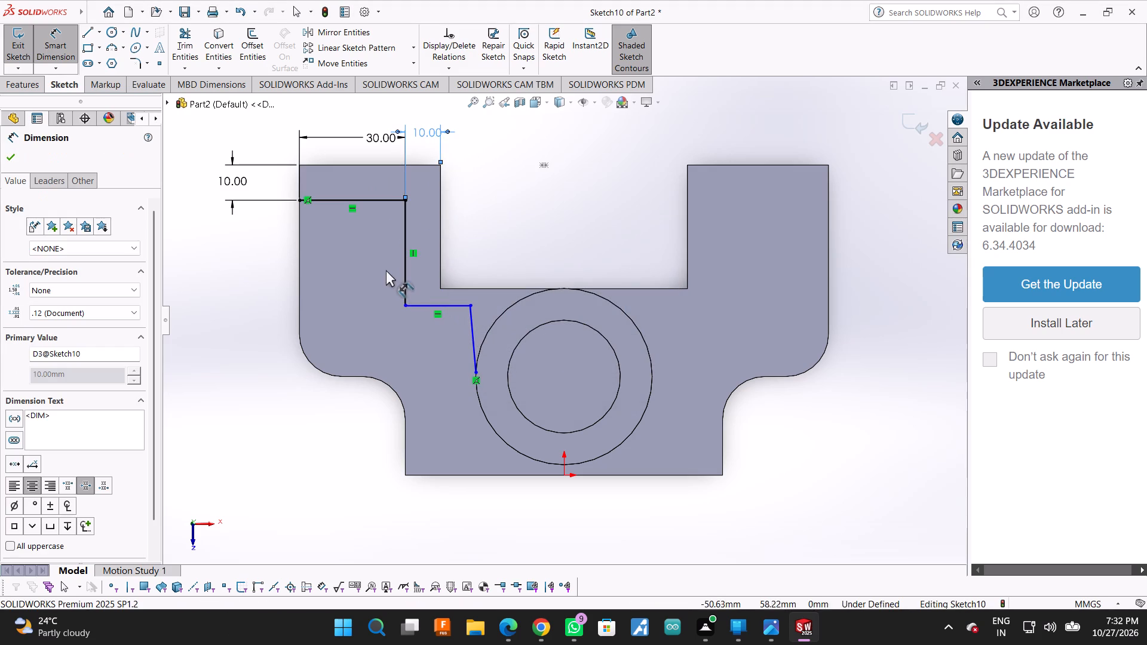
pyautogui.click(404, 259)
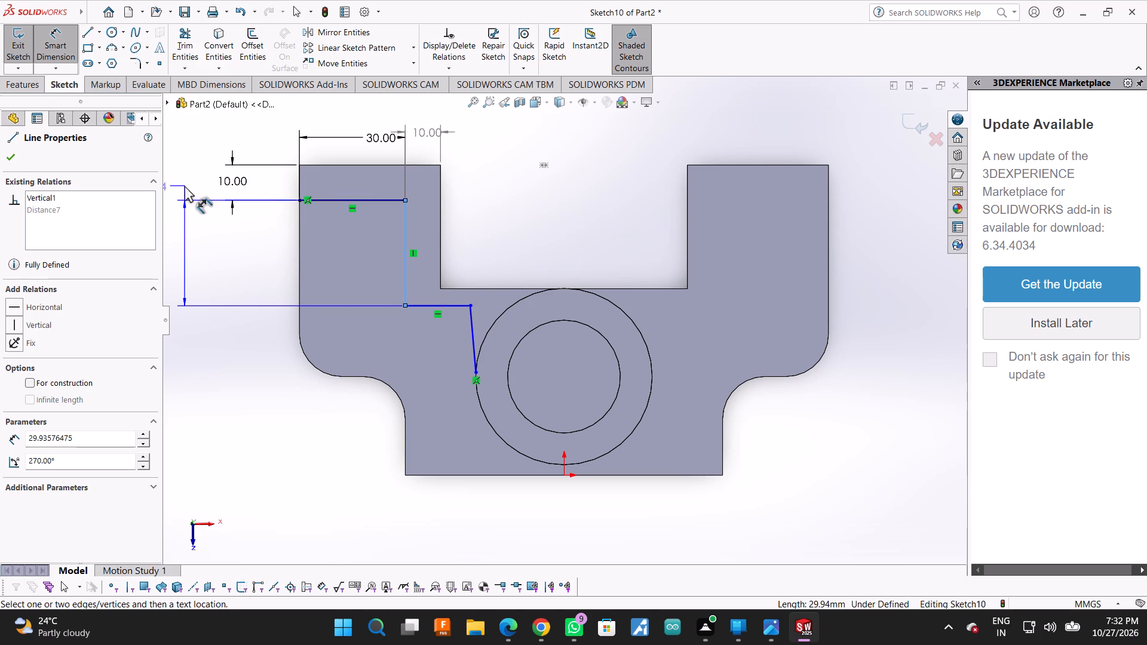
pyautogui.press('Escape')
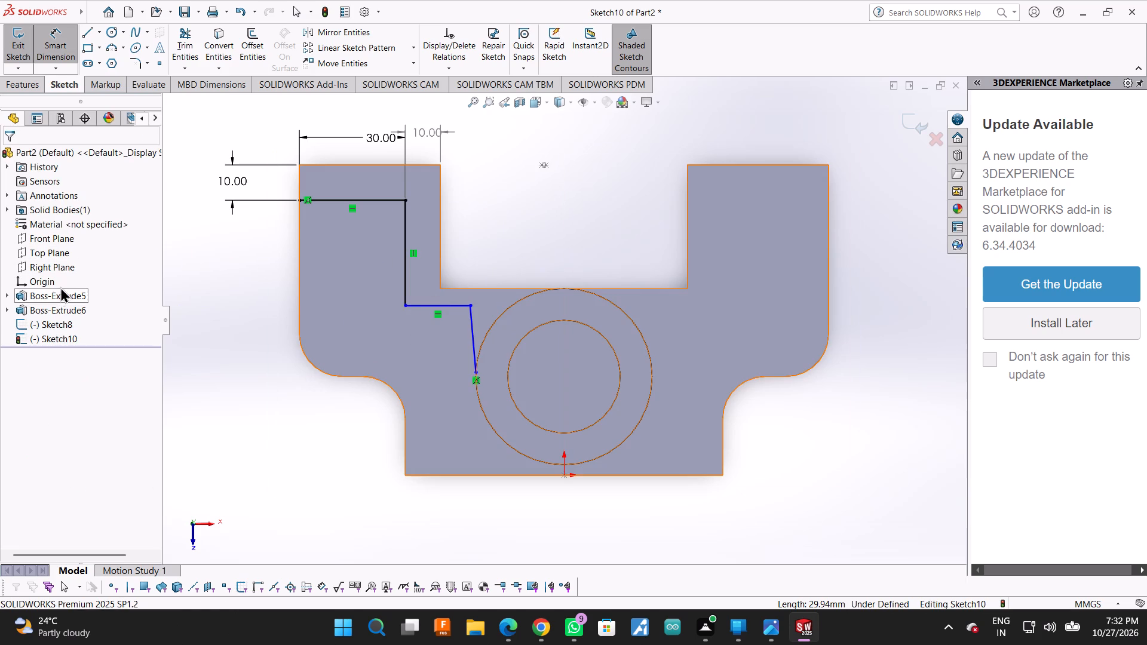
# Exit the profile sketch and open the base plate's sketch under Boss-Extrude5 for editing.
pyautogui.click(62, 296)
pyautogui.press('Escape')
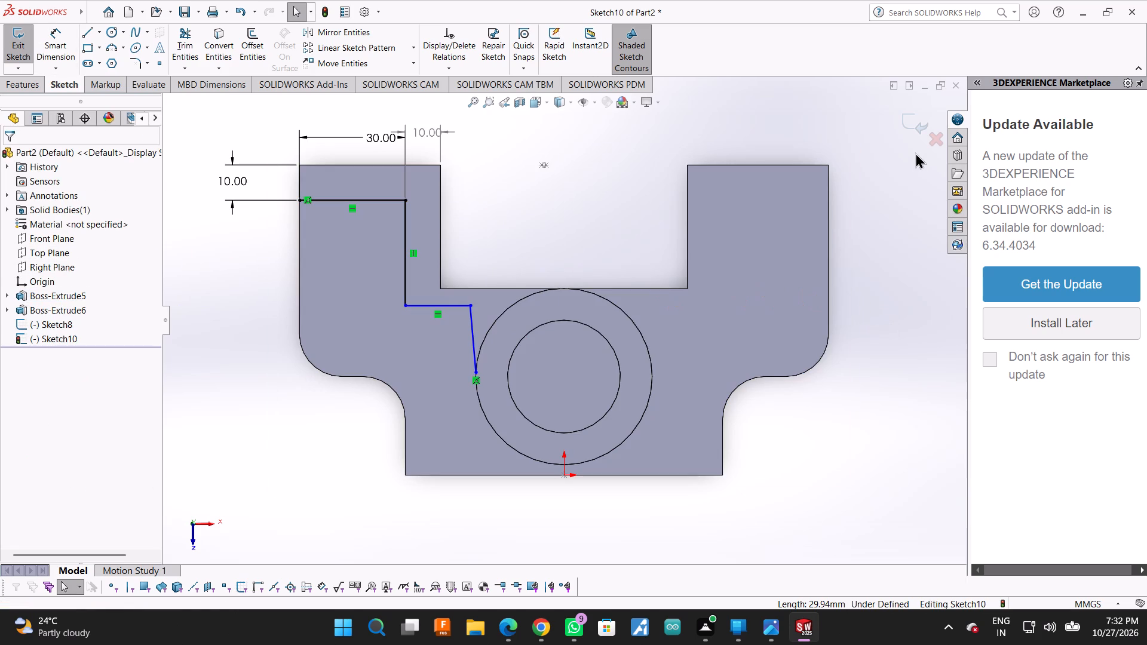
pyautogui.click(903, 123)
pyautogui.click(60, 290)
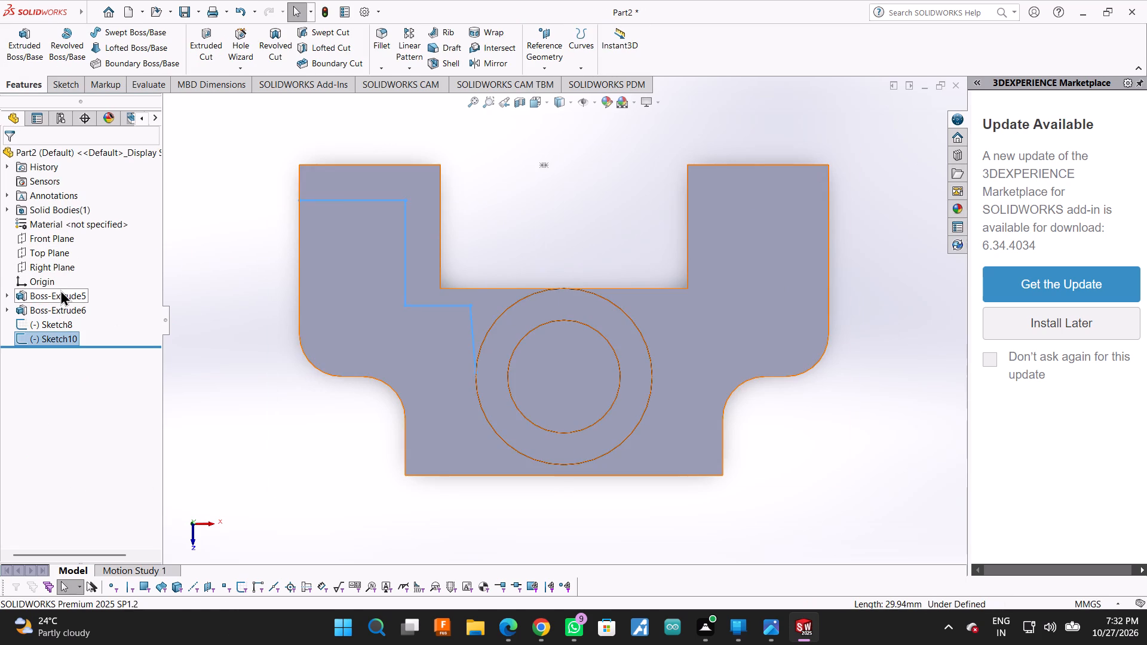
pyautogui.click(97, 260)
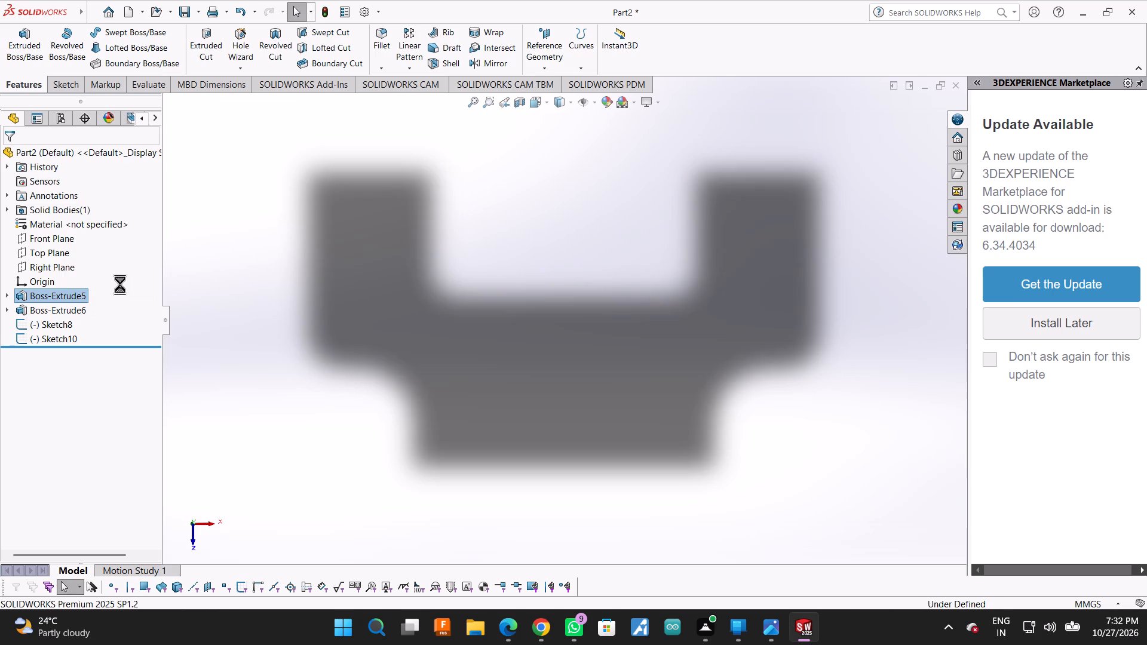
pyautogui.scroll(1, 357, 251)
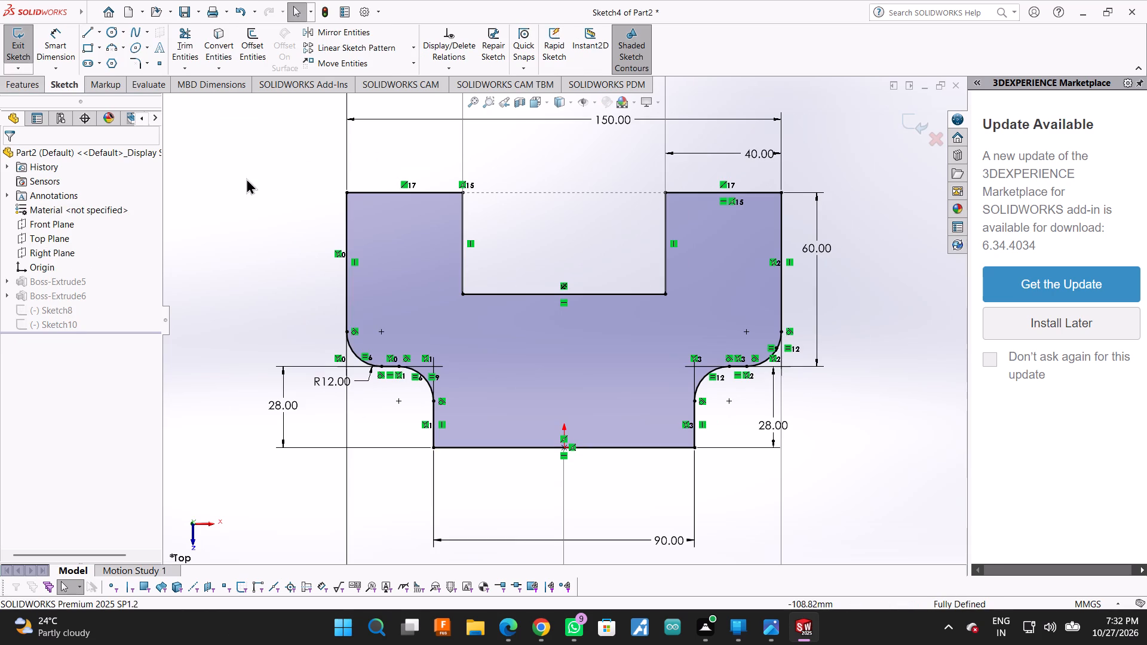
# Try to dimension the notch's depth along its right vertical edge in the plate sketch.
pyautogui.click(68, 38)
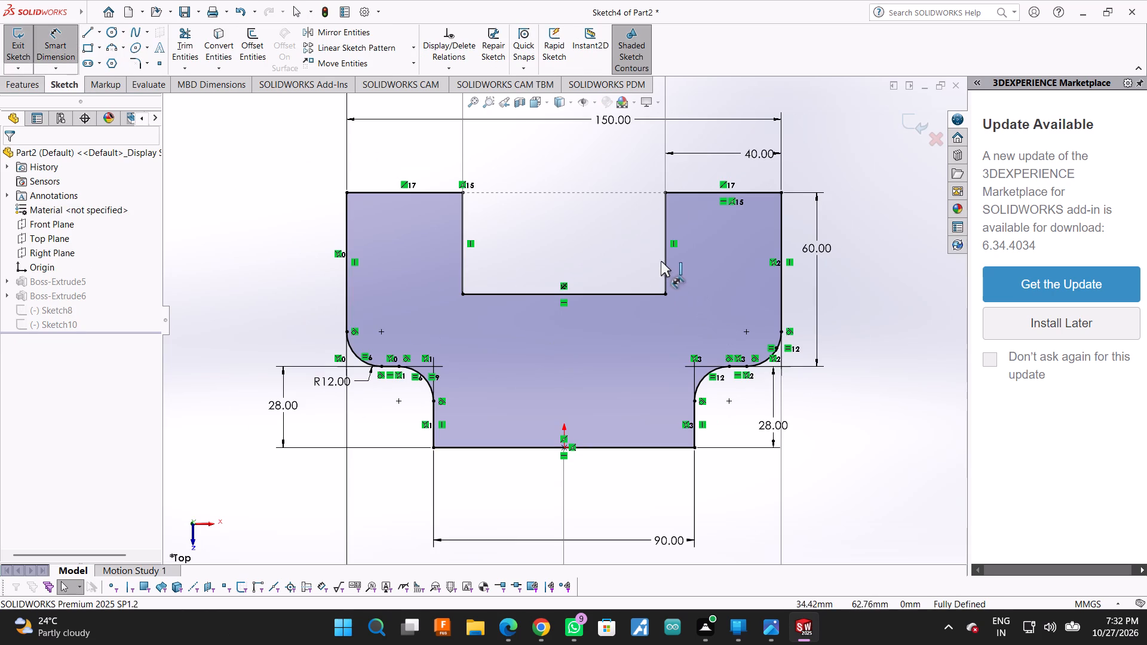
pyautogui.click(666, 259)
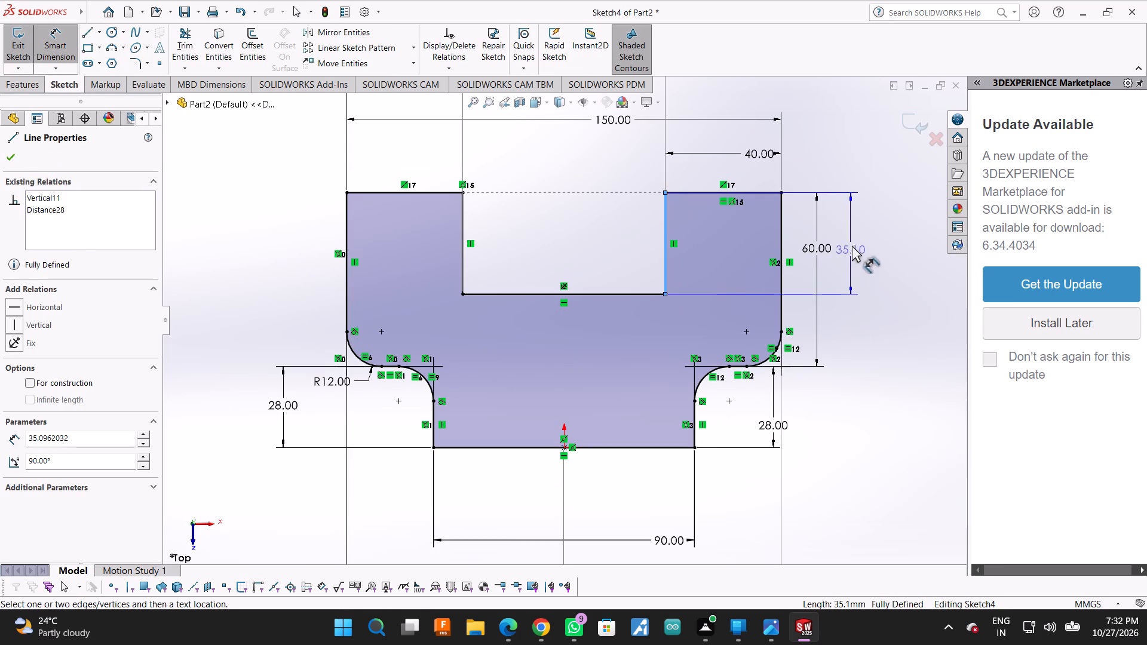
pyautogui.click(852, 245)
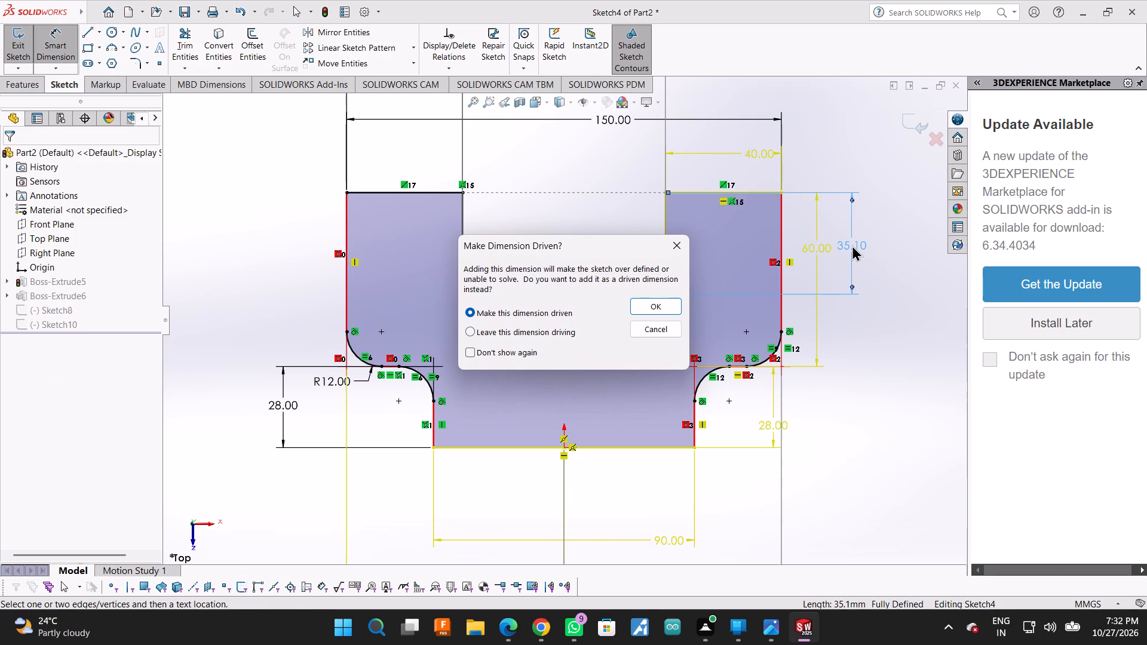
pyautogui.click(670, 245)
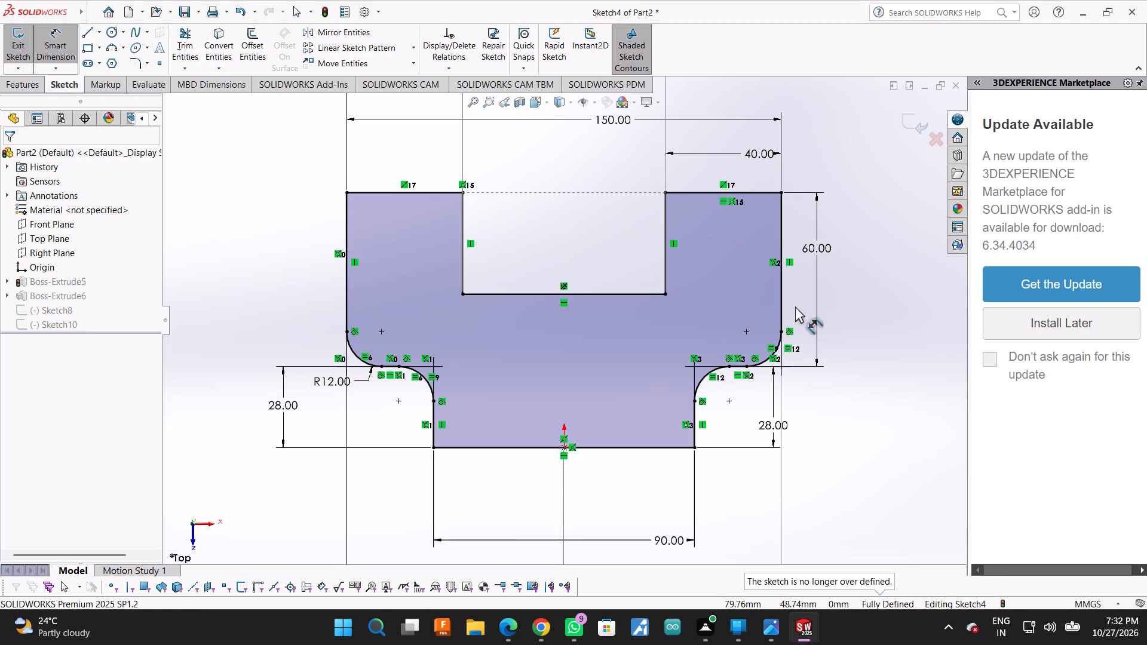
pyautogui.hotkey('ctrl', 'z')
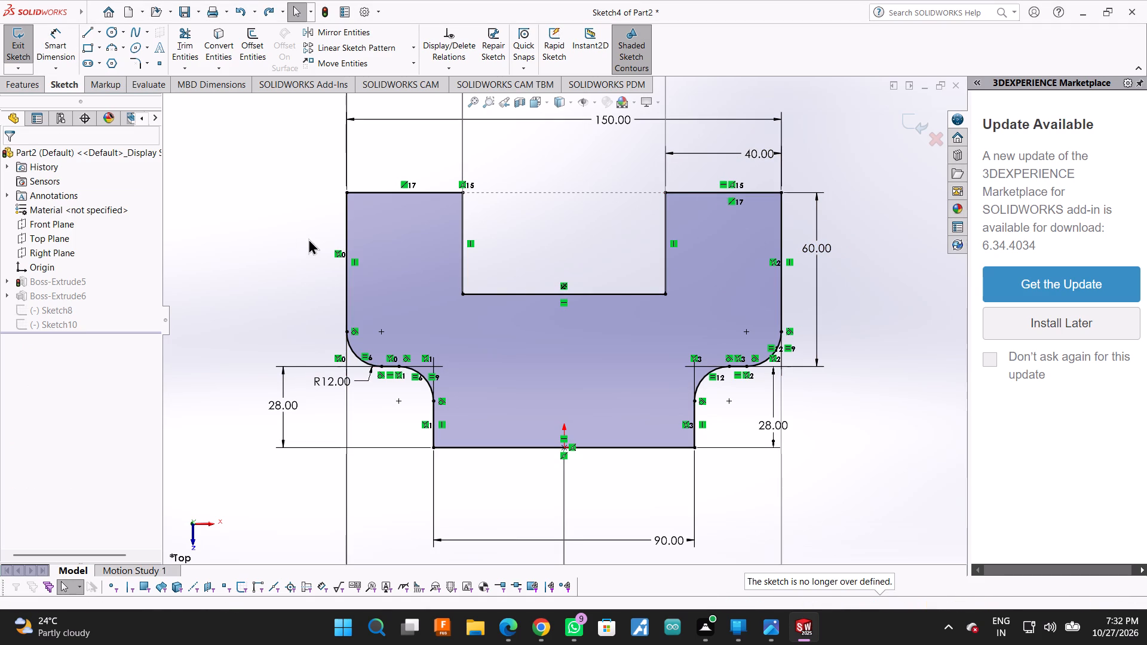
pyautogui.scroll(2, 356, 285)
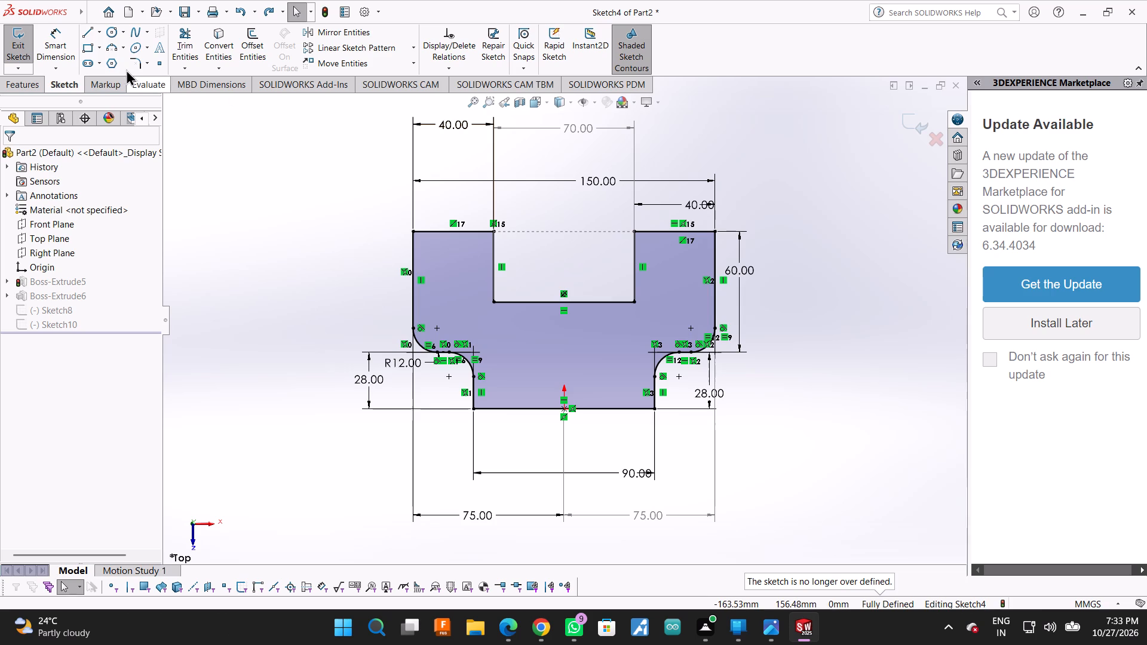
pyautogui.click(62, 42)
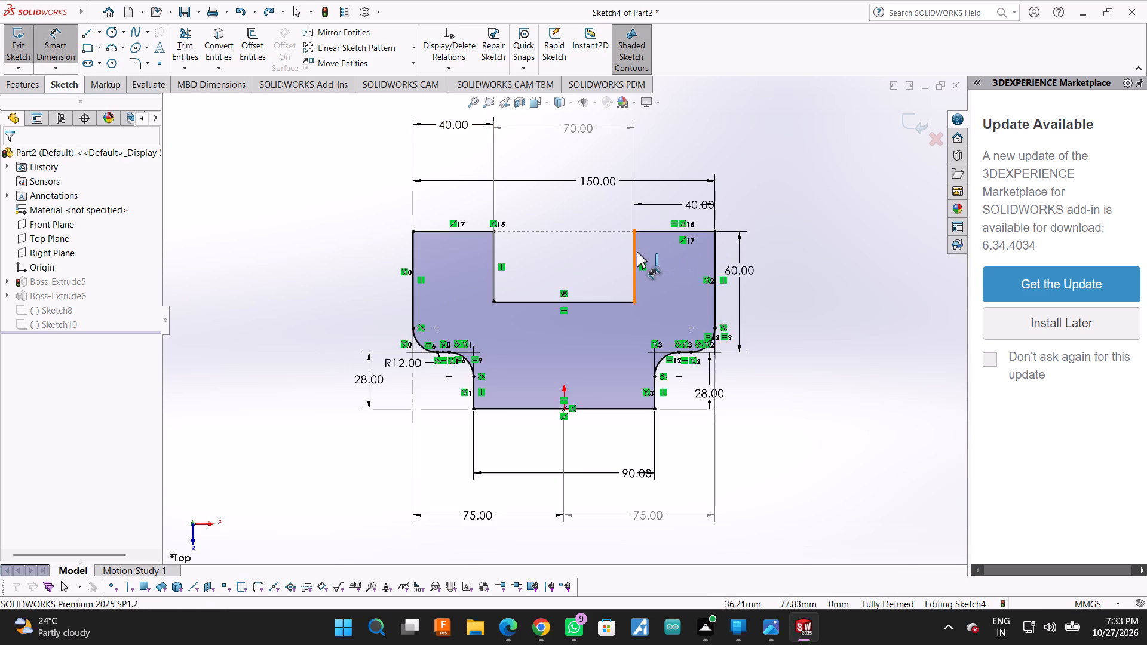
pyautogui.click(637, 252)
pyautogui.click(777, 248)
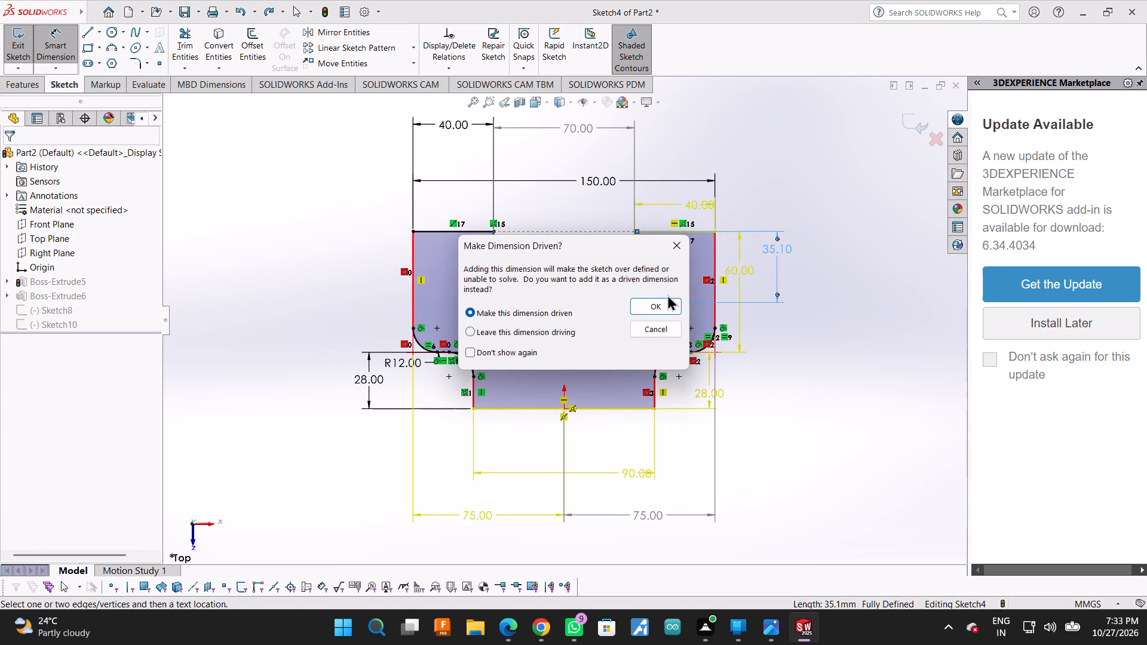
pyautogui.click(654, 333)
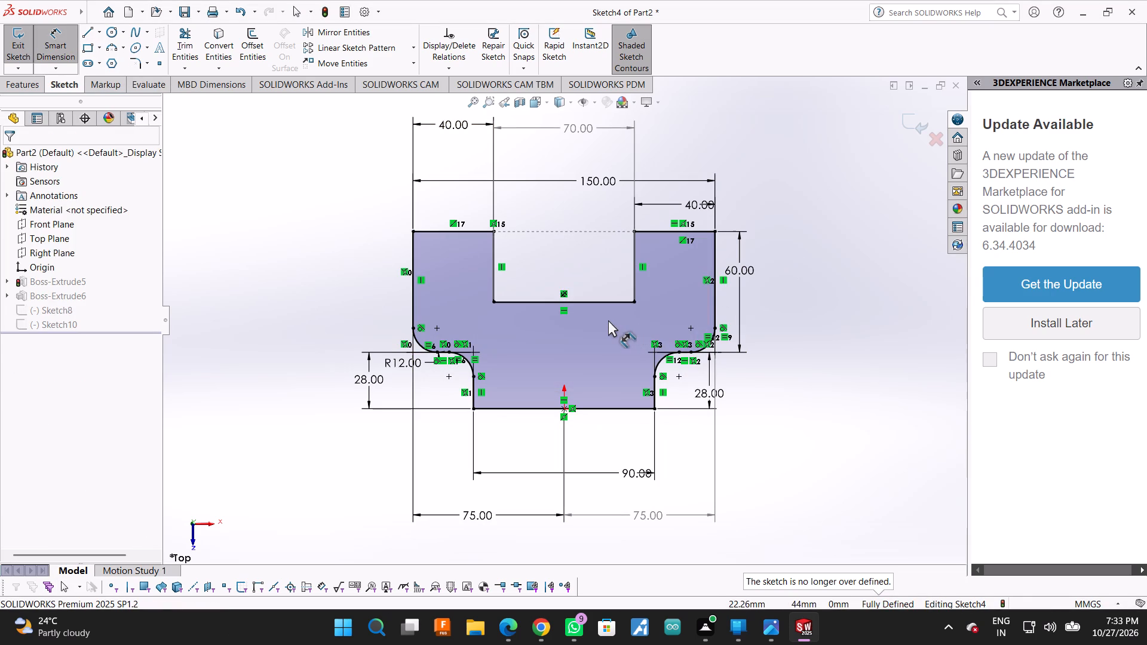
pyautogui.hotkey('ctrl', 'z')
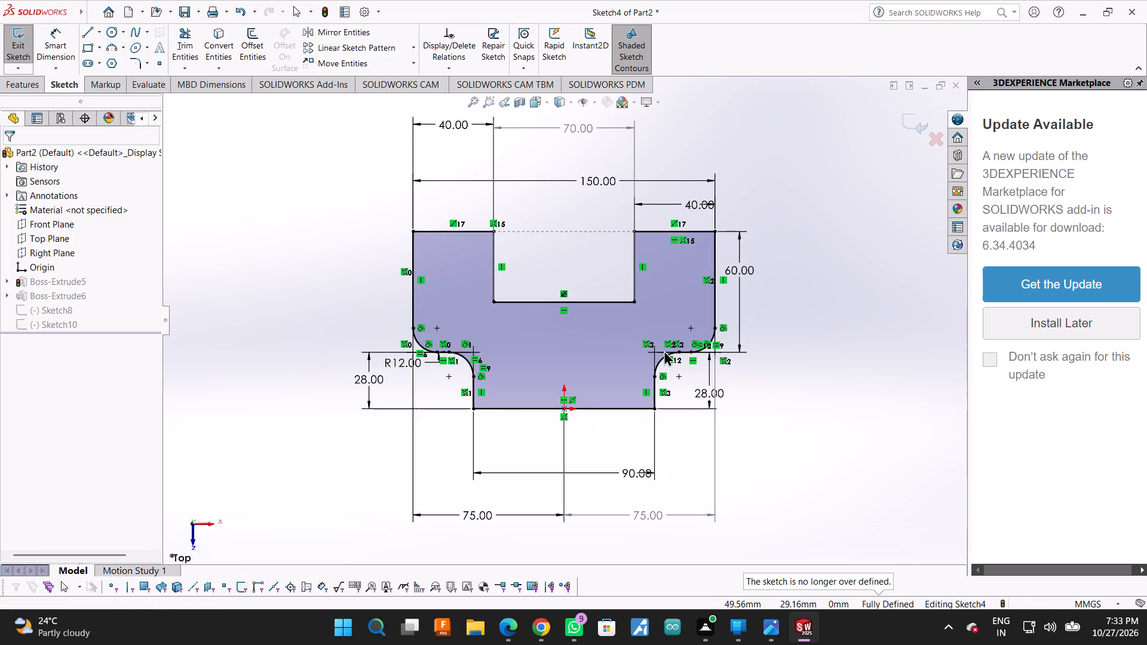
# Undo back through the plate sketch edit and the new sketch, removing the arm profile's dimensions and all its lines.
pyautogui.hotkey('ctrl', 'z')
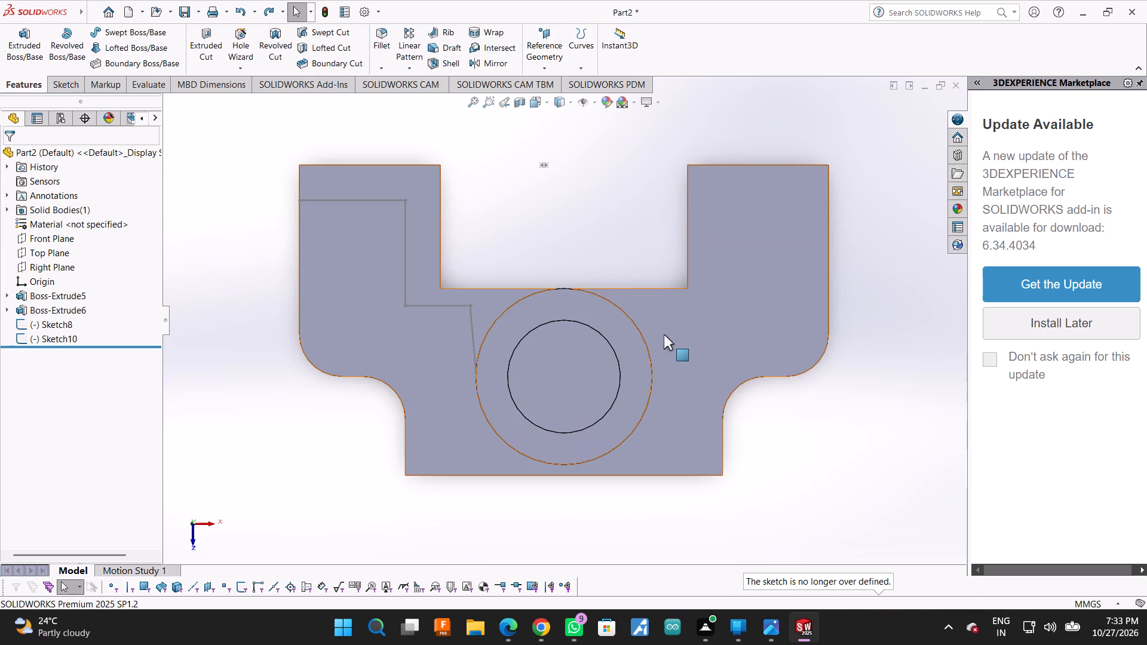
pyautogui.hotkey('ctrl', 'z')
pyautogui.hotkey('ctrl', 'z')
pyautogui.hotkey('ctrl', 'z')
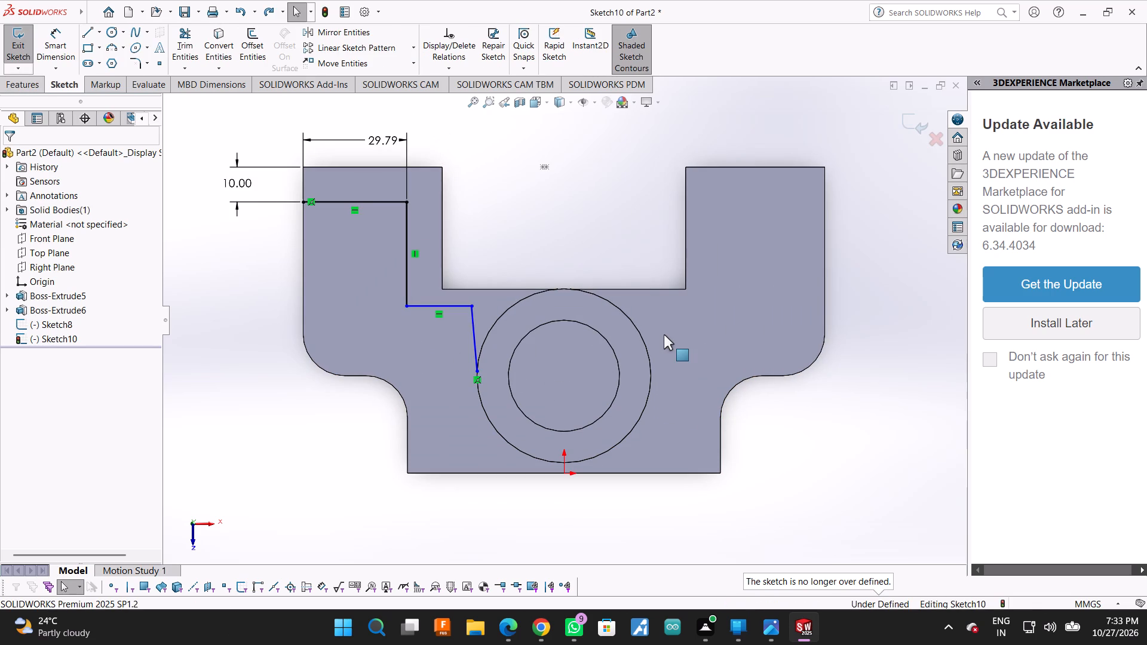
pyautogui.hotkey('ctrl', 'z')
pyautogui.hotkey('ctrl', 'z')
pyautogui.hotkey('ctrl', 'z')
pyautogui.hotkey('ctrl', 'z')
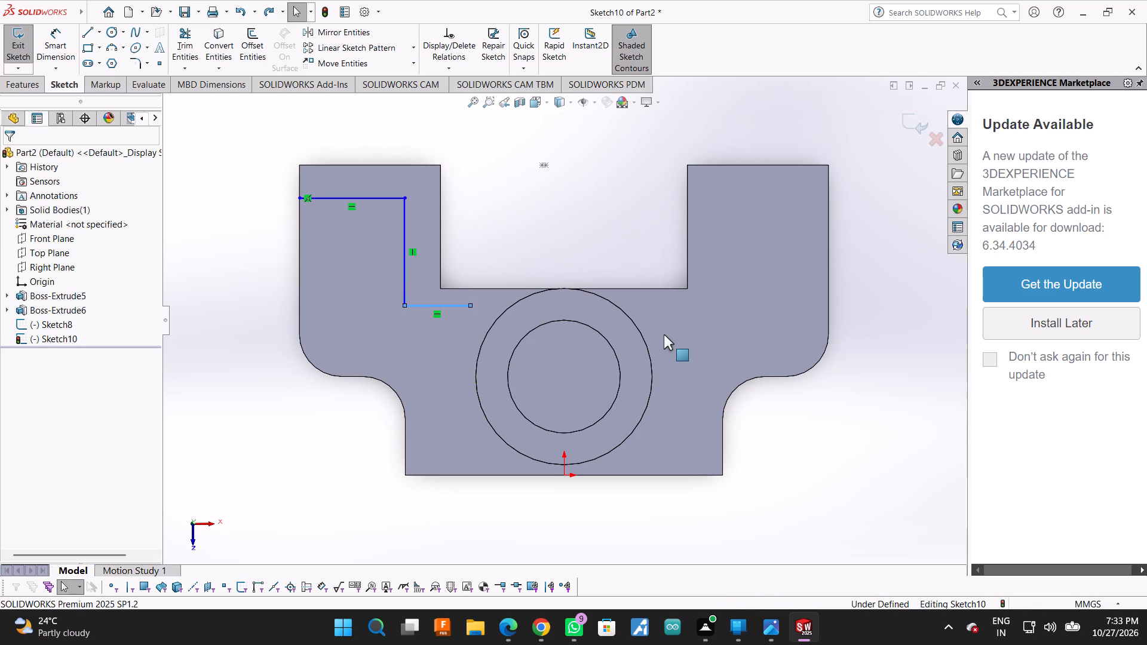
pyautogui.hotkey('ctrl', 'z')
pyautogui.hotkey('ctrl', 'z')
pyautogui.hotkey('ctrl', 'z')
pyautogui.hotkey('ctrl', 'z')
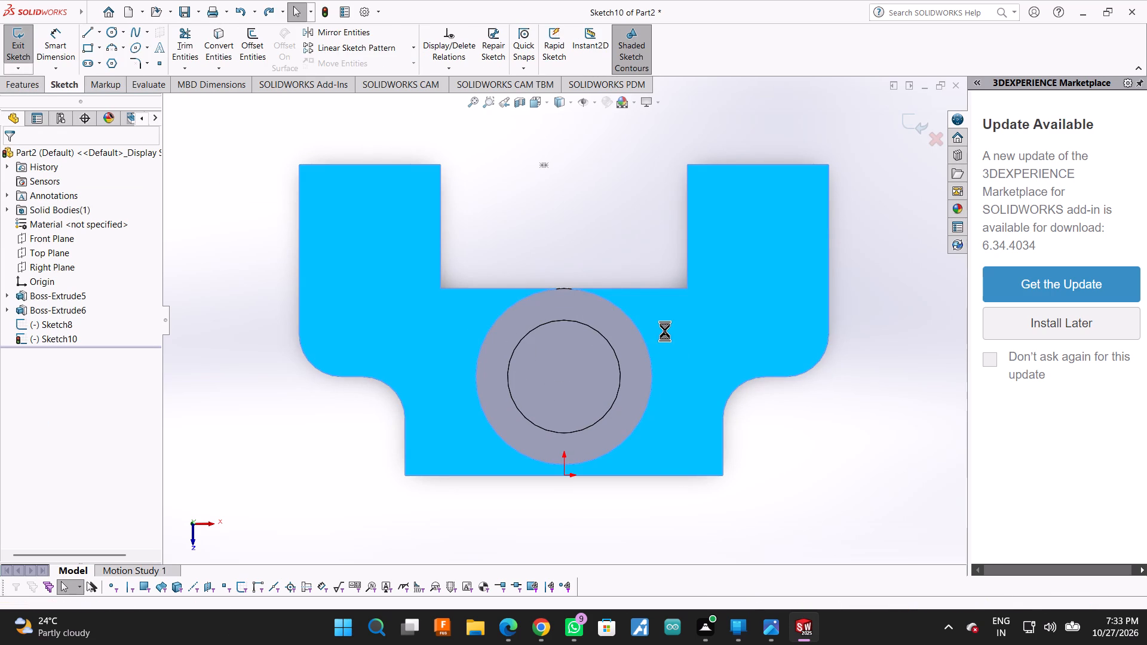
# Undo the new sketch on the plate face and return to editing the base plate's sketch.
pyautogui.hotkey('ctrl', 'z')
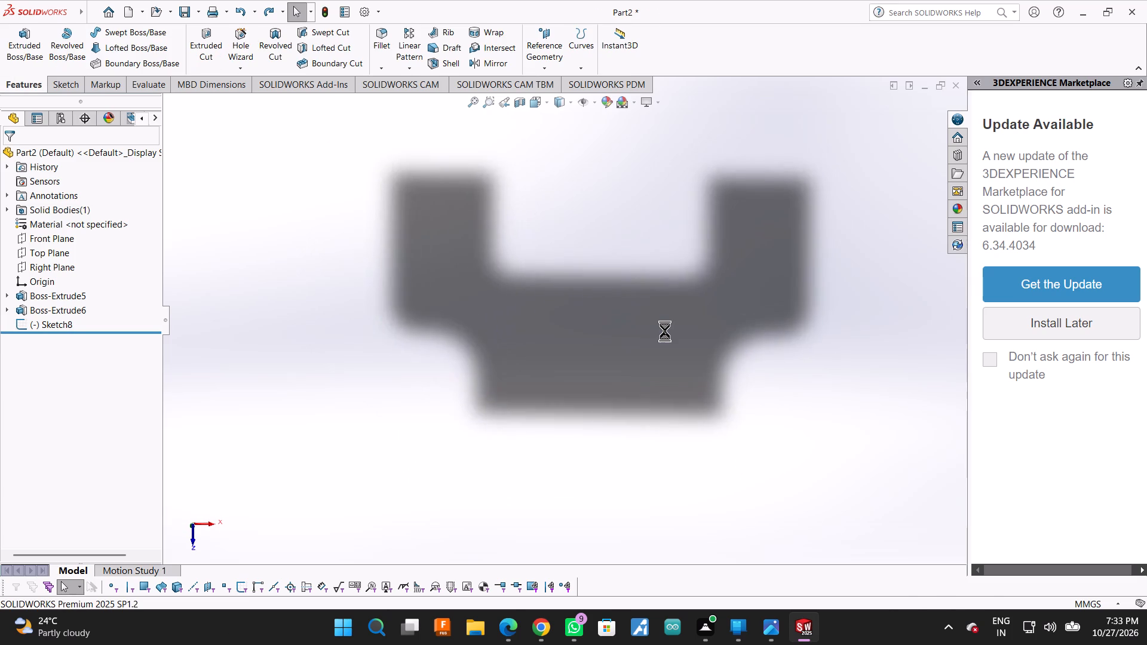
pyautogui.scroll(2, 665, 331)
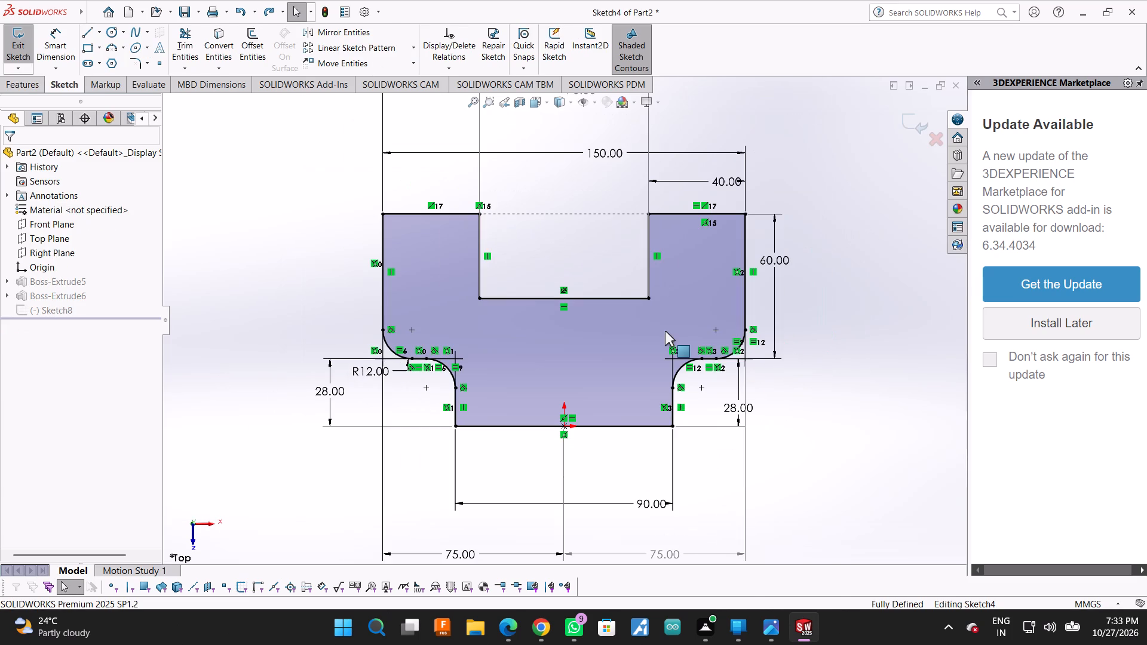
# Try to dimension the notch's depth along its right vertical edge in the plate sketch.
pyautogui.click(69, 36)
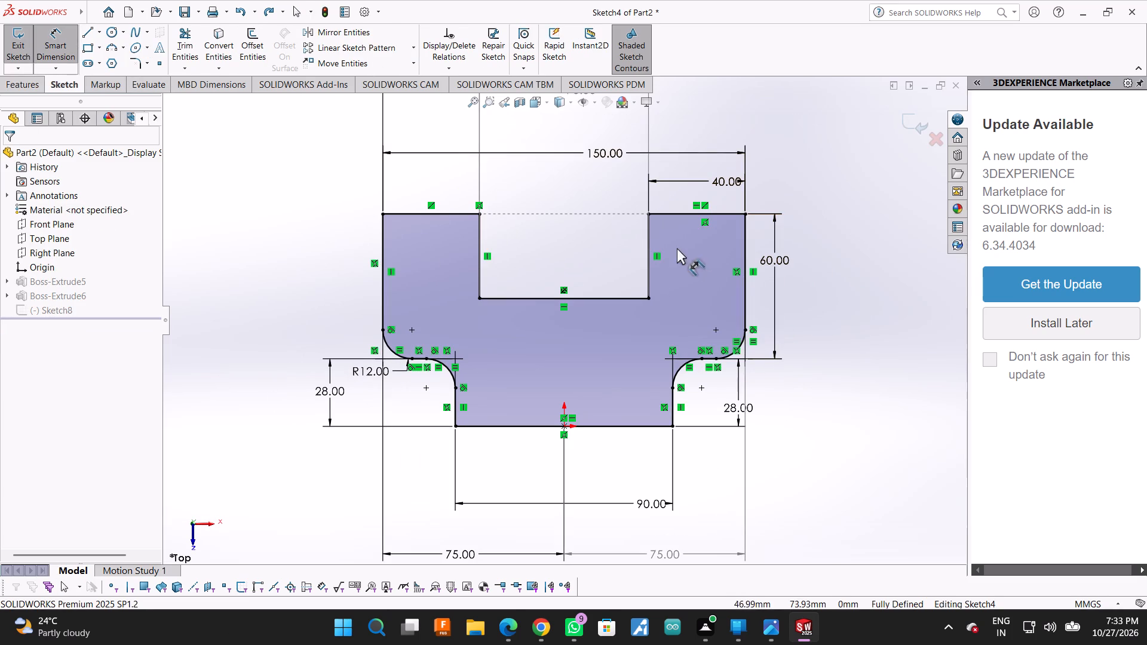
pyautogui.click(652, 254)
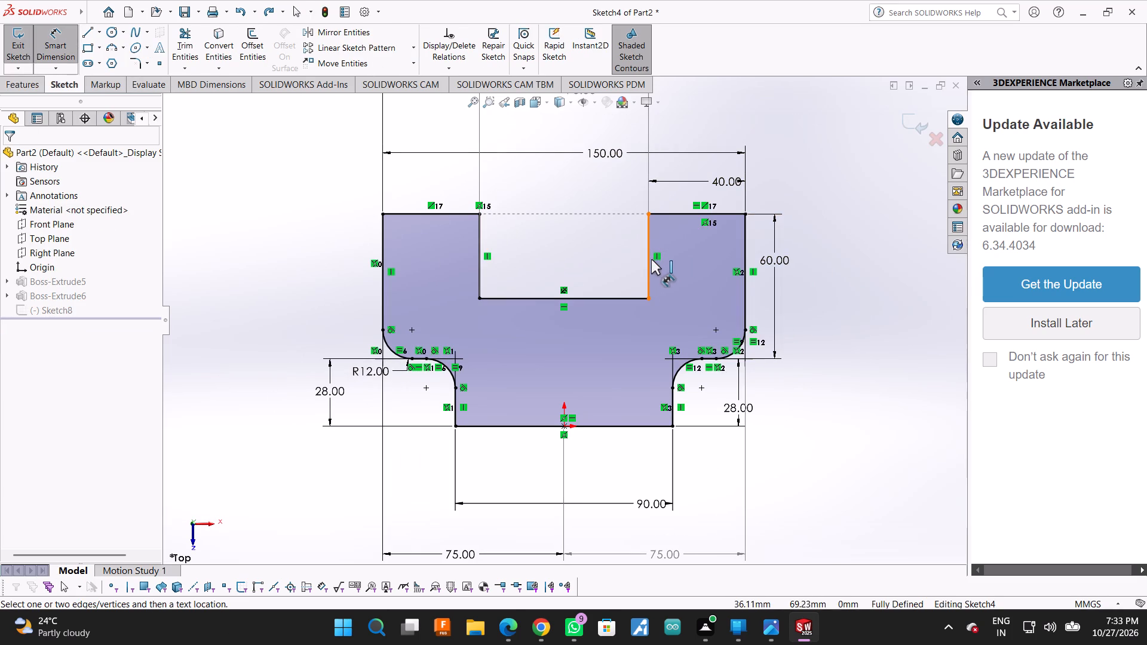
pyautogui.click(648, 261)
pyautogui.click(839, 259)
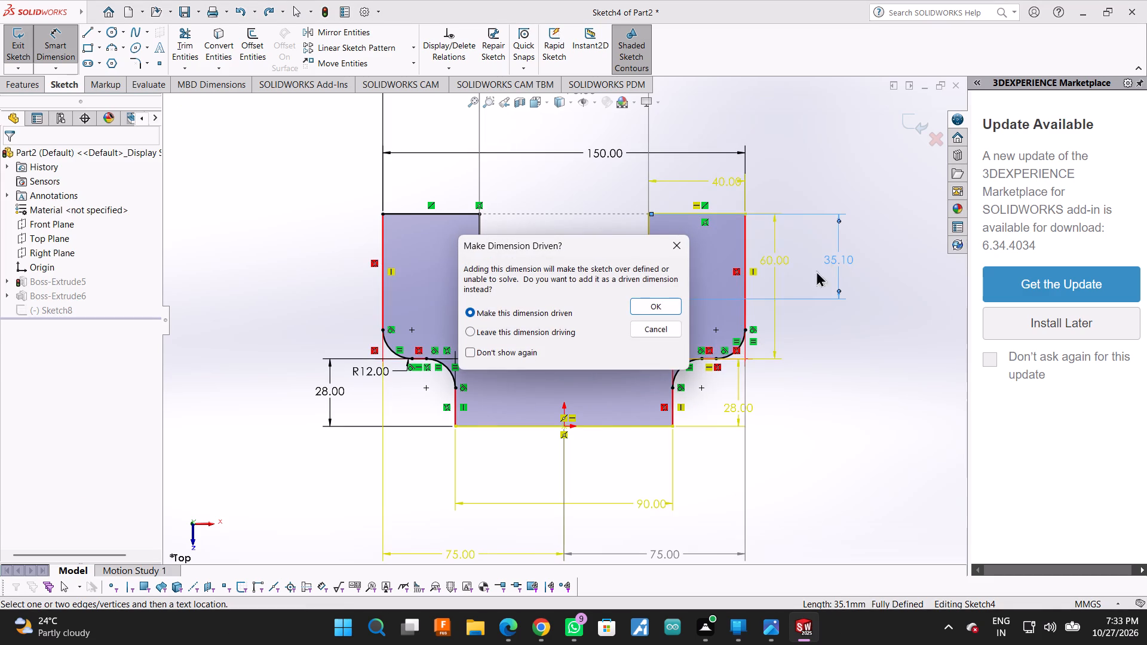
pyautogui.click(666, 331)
# Undo the earlier plate sketch edits back to before the vertical centreline was trimmed.
pyautogui.hotkey('ctrl', 'z')
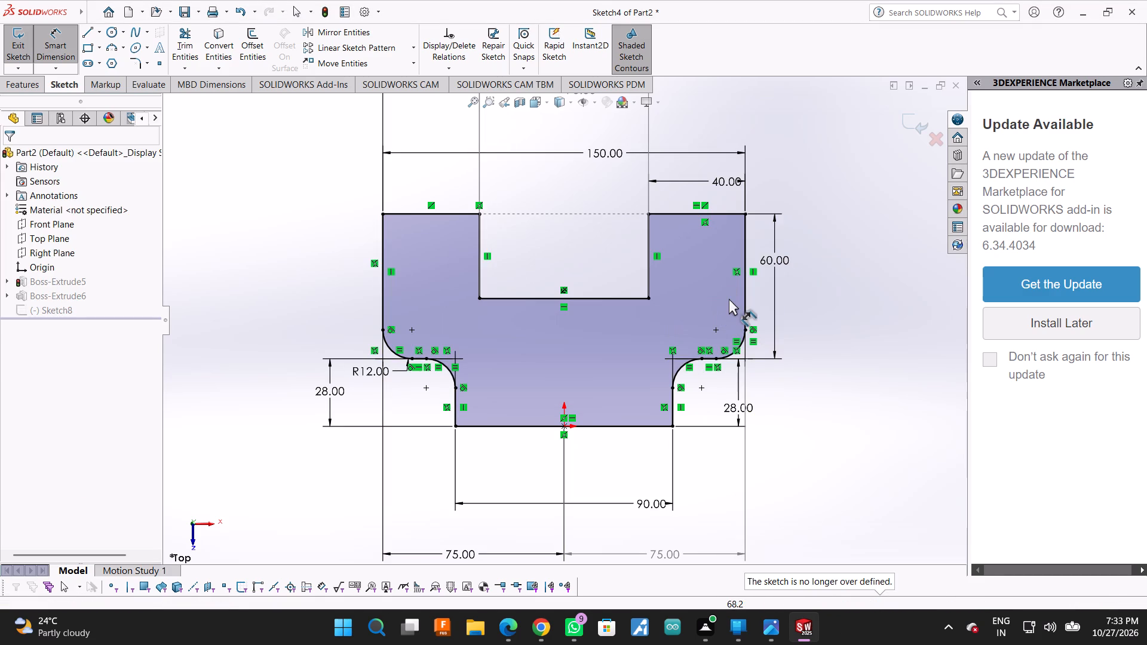
pyautogui.hotkey('ctrl', 'z')
pyautogui.hotkey('ctrl', 'z')
pyautogui.hotkey('ctrl', 'z')
pyautogui.hotkey('ctrl', 'z')
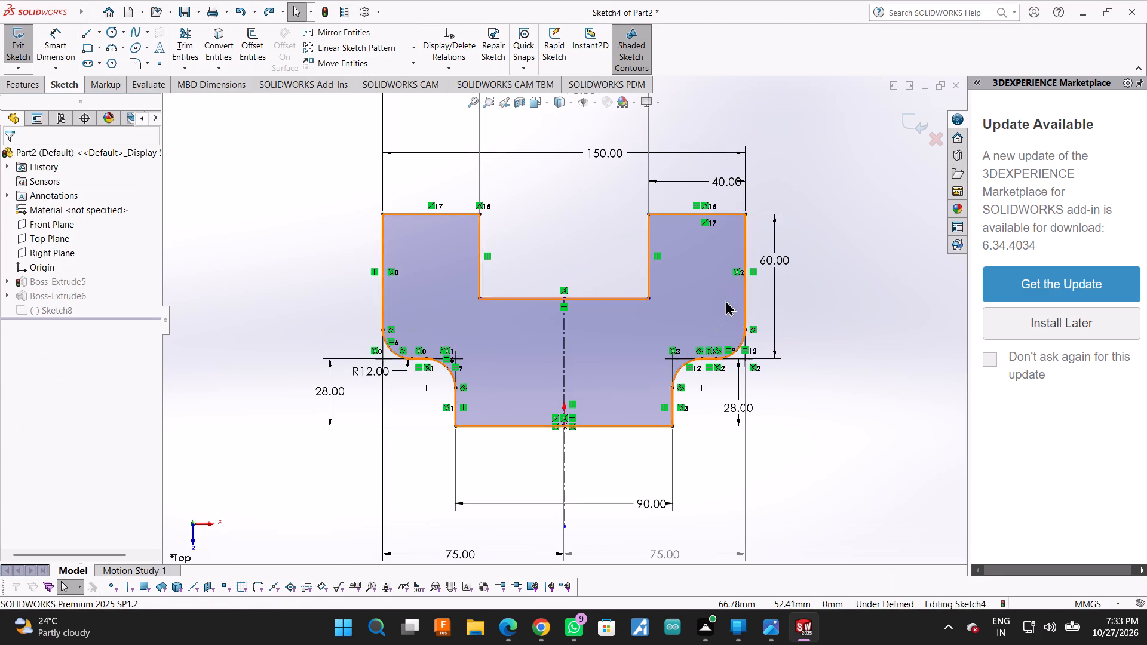
# Dimension the notch's depth along its right vertical edge and set it to 25 mm.
pyautogui.scroll(2, 611, 323)
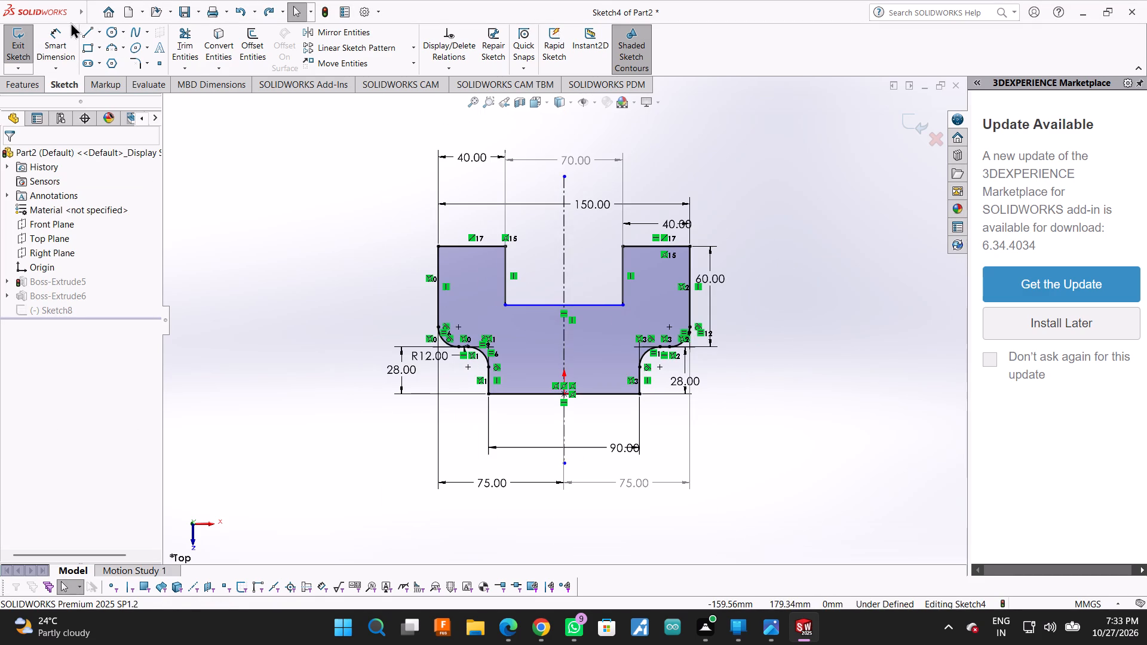
pyautogui.click(56, 27)
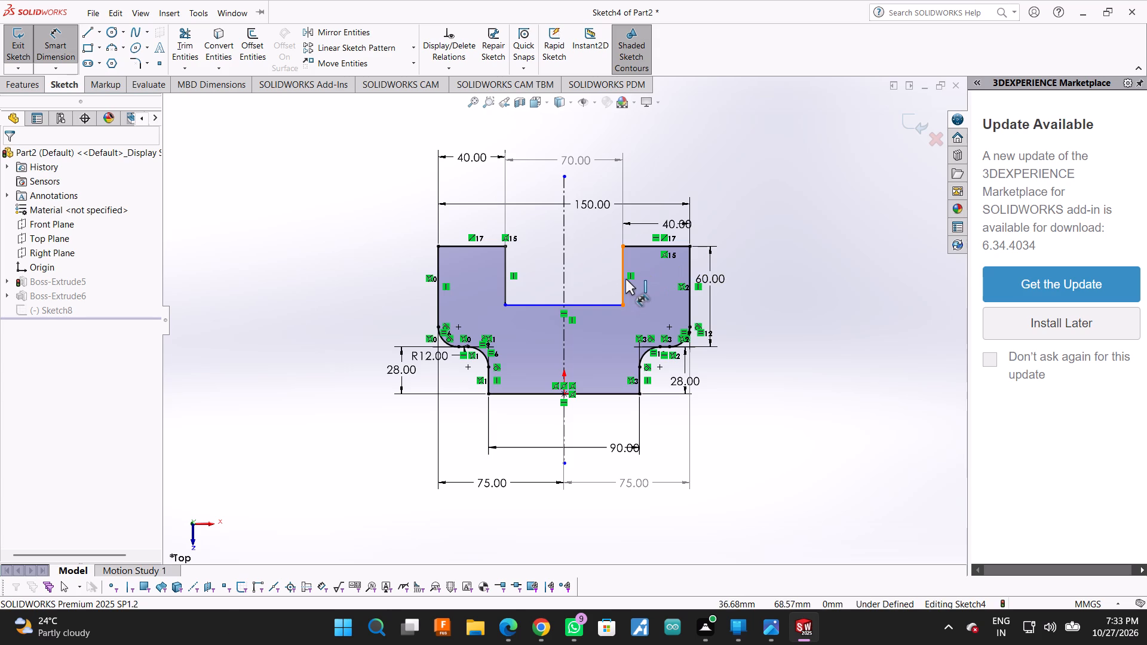
pyautogui.click(625, 279)
pyautogui.click(782, 275)
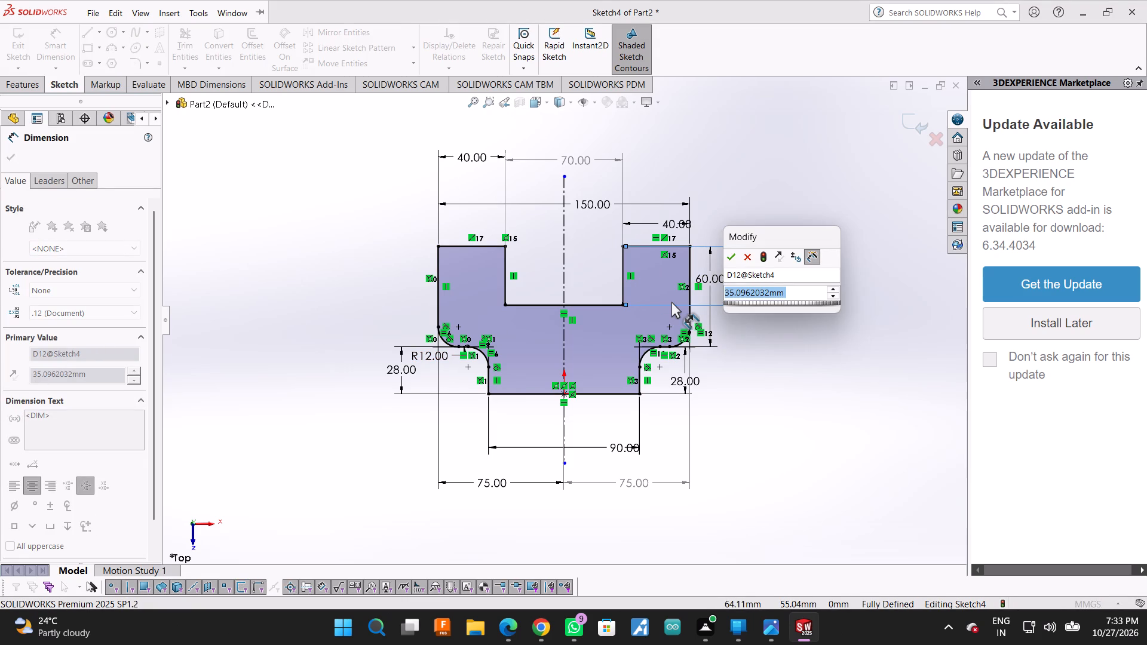
pyautogui.write('25')
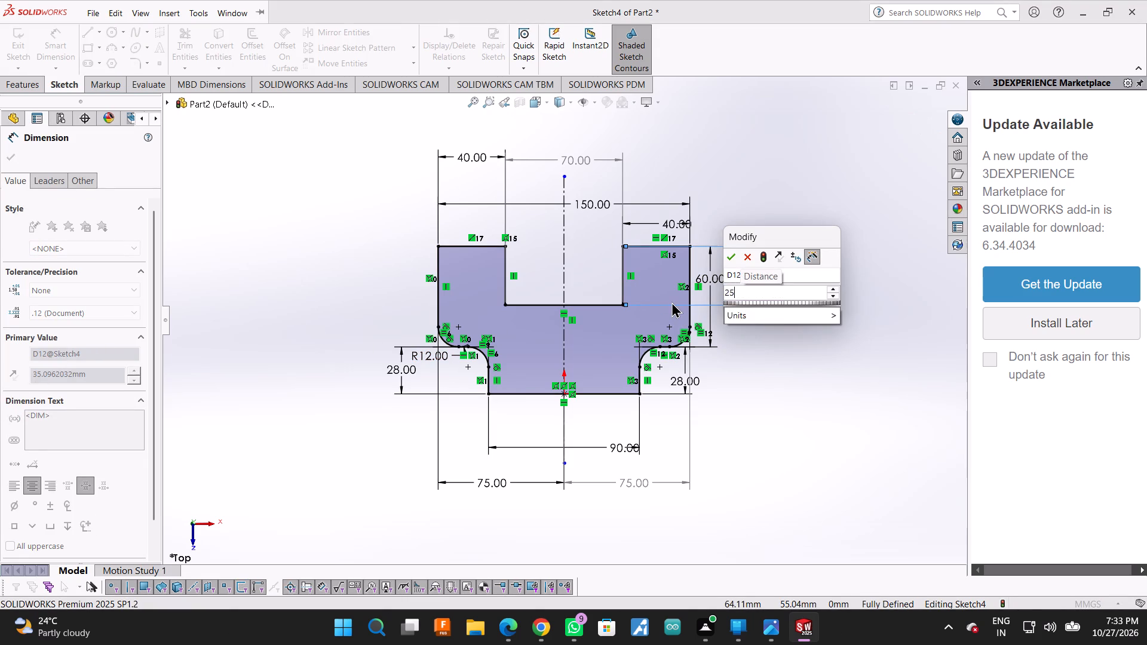
pyautogui.press('Return')
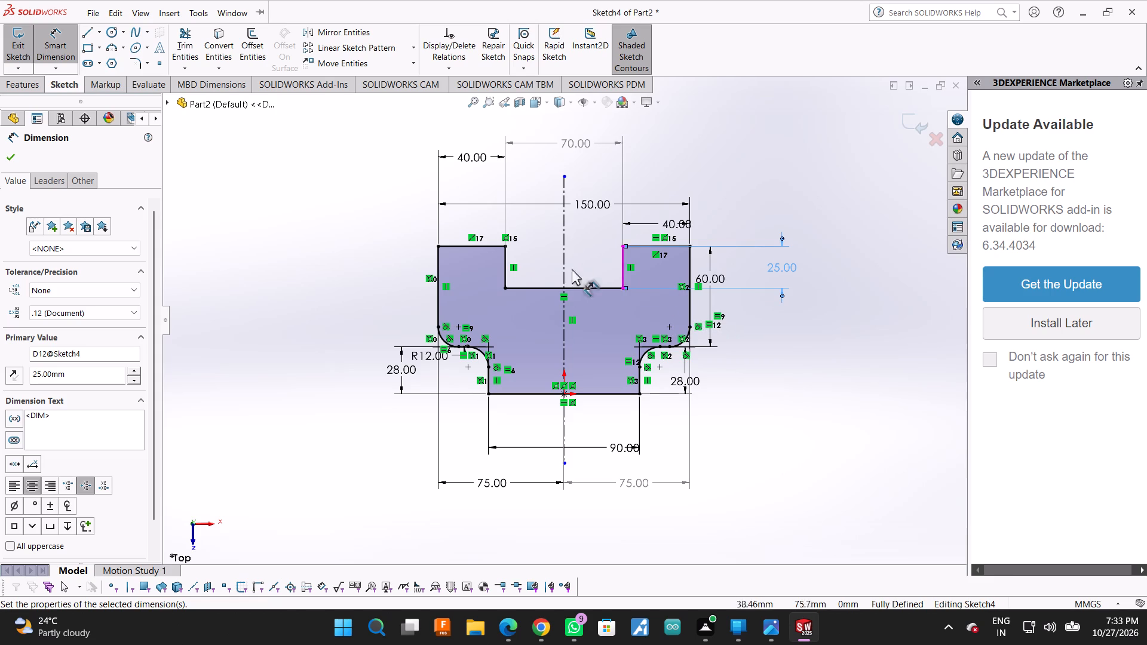
pyautogui.scroll(-1, 640, 250)
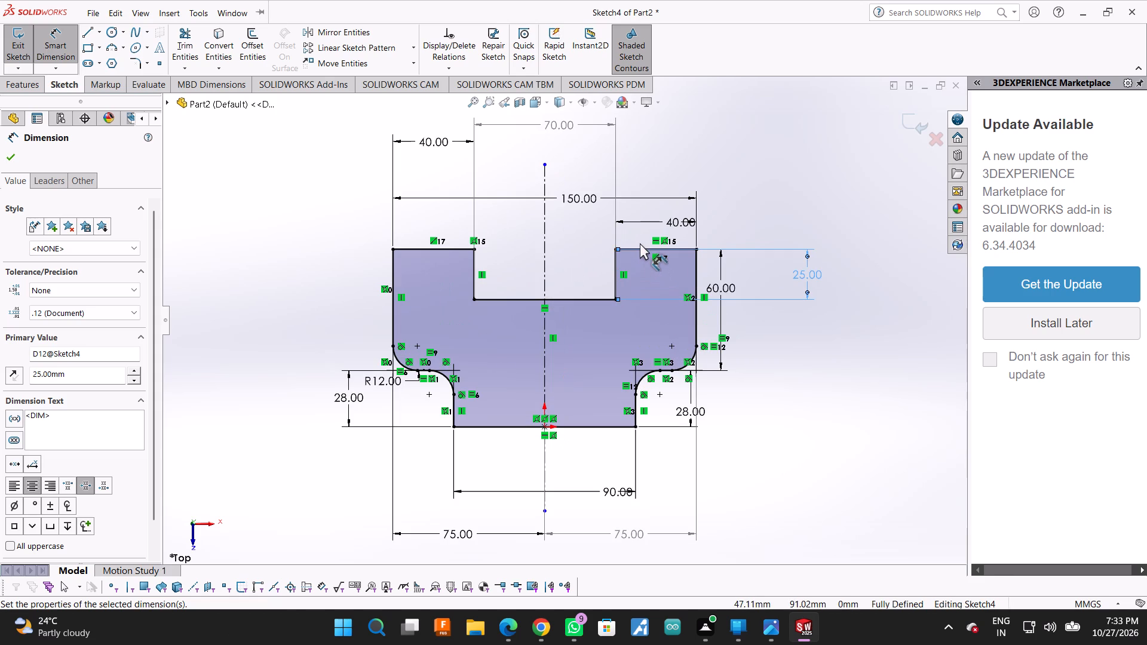
pyautogui.scroll(1, 640, 243)
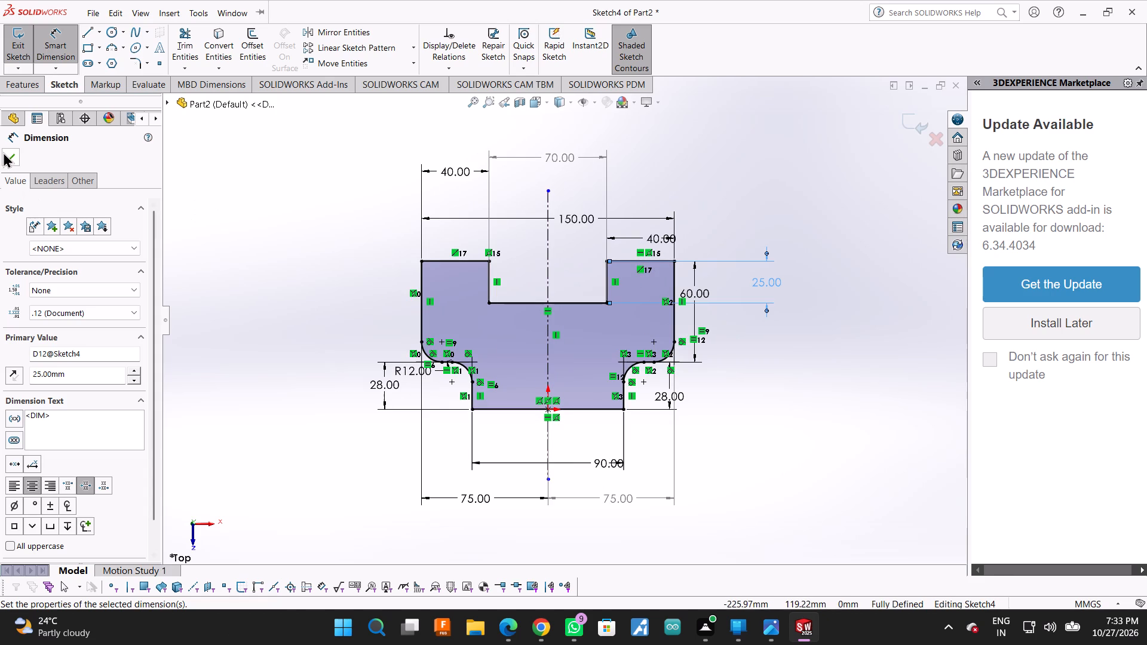
pyautogui.click(3, 152)
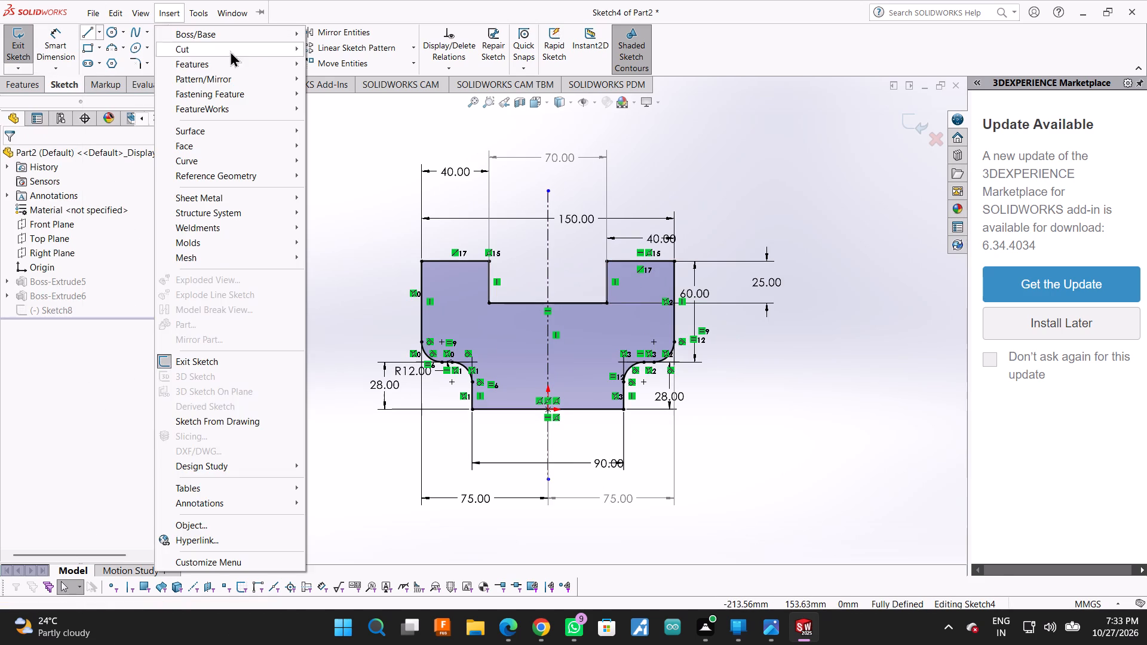
pyautogui.click(798, 39)
# Trim away the vertical centreline with Power trim and exit the plate sketch.
pyautogui.click(179, 36)
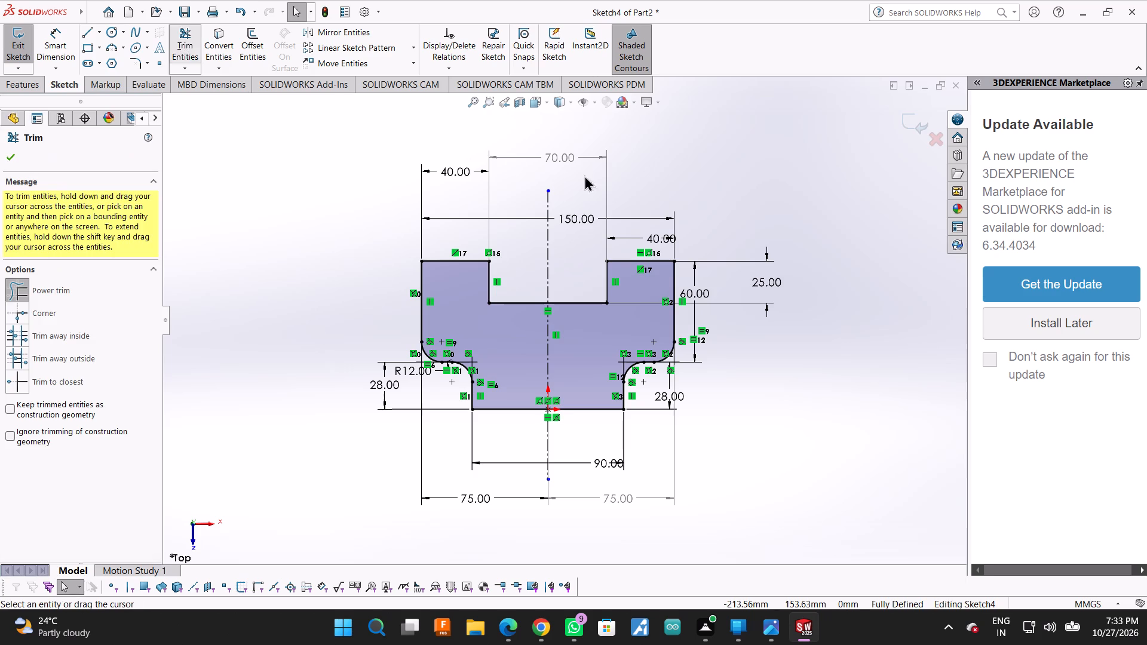
pyautogui.moveTo(578, 253); pyautogui.dragTo(524, 275)
pyautogui.moveTo(575, 356); pyautogui.dragTo(530, 367)
pyautogui.moveTo(535, 443); pyautogui.dragTo(581, 435)
pyautogui.scroll(-1, 657, 252)
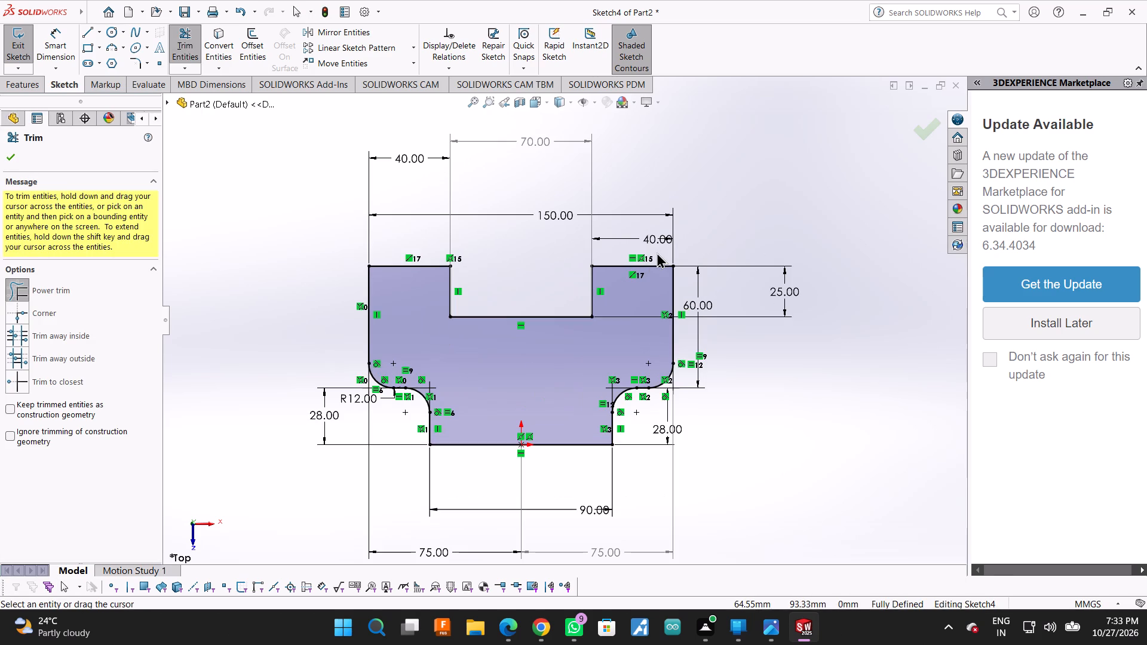
pyautogui.scroll(-2, 585, 303)
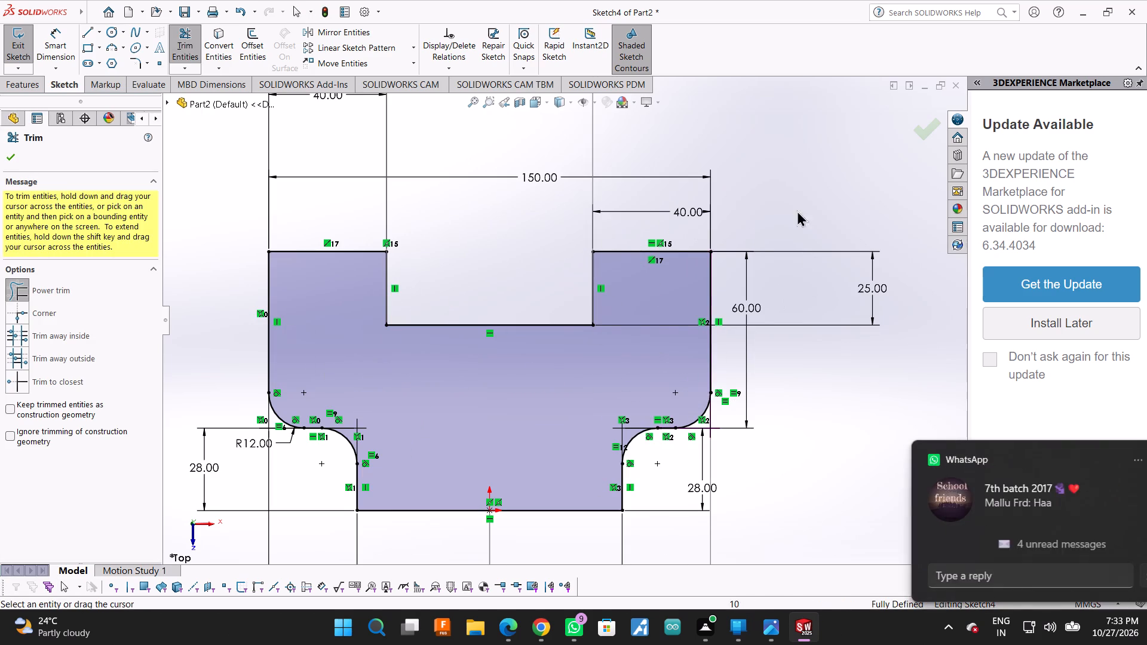
pyautogui.click(1115, 461)
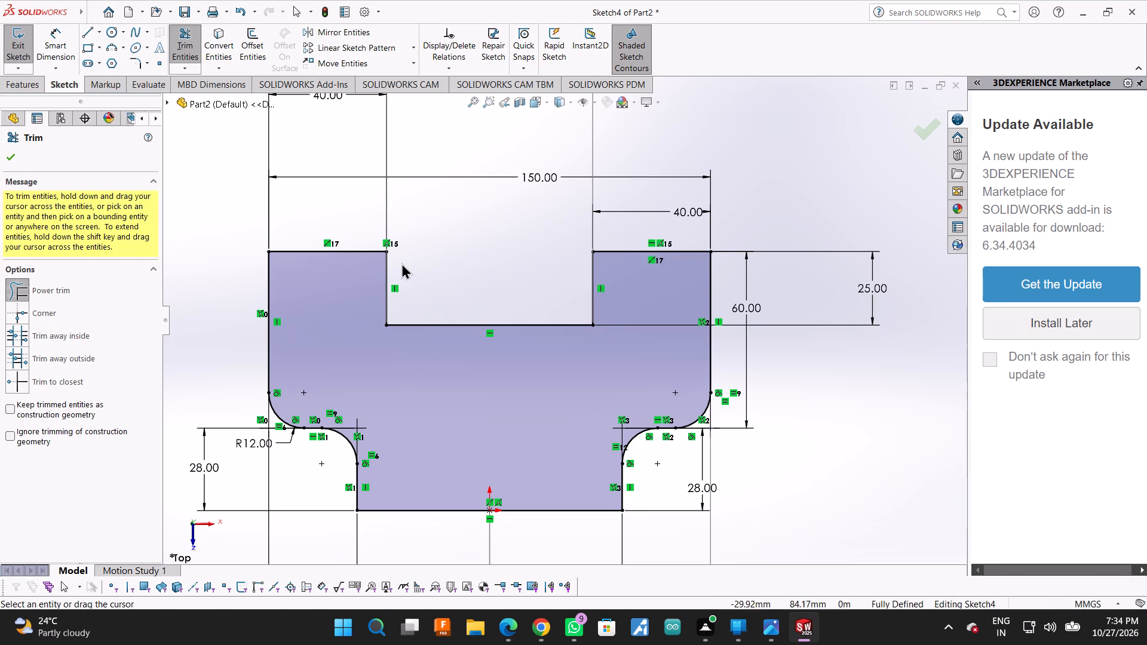
pyautogui.scroll(2, 458, 308)
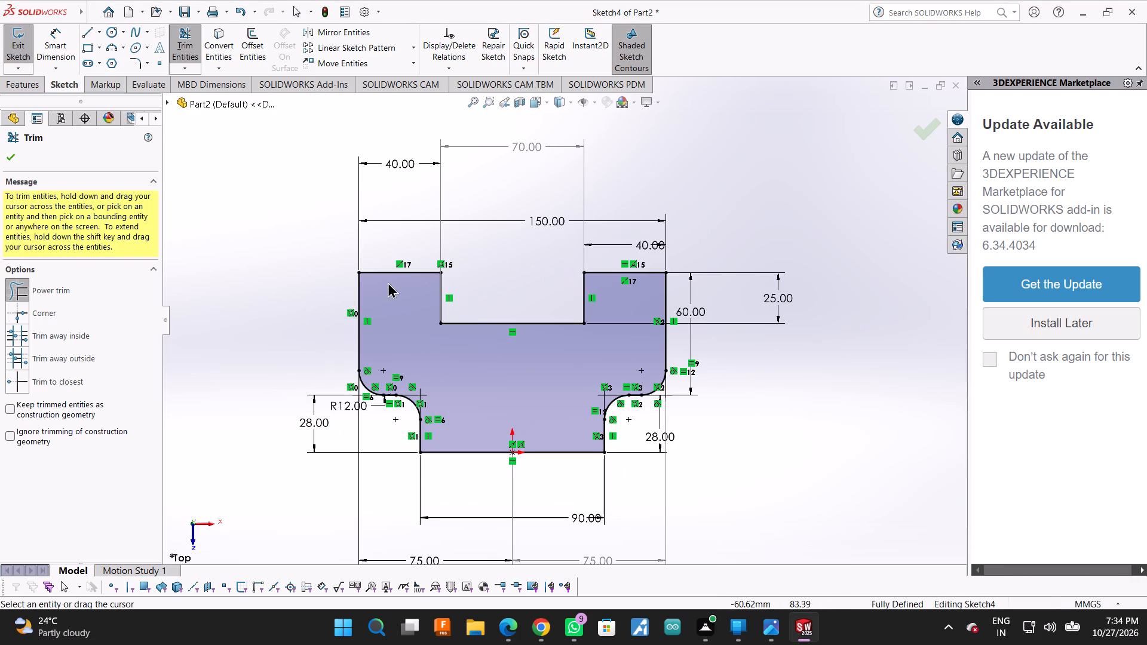
pyautogui.click(16, 153)
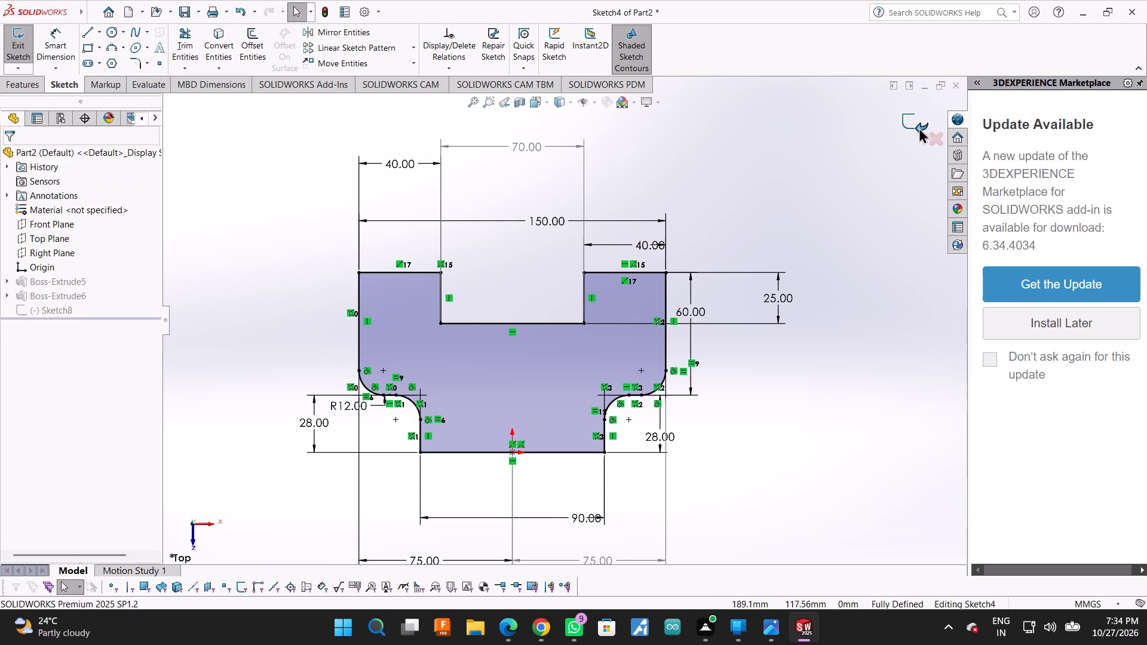
pyautogui.click(918, 126)
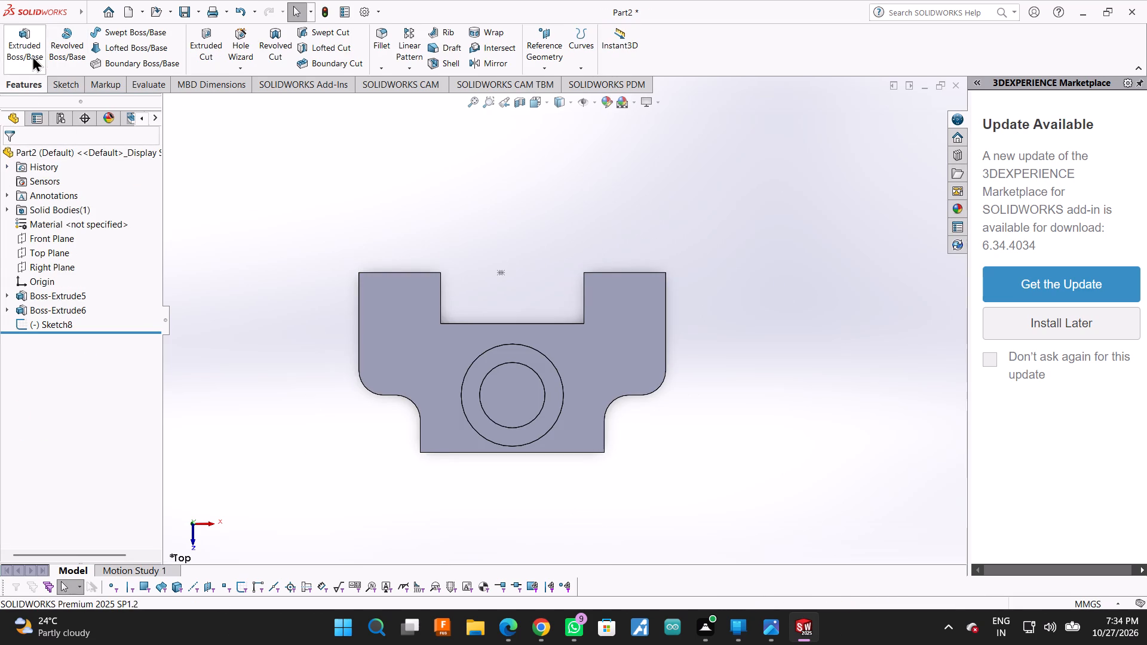
# Sketch on the plate's top face a four-line stepped profile, about 31, 25, 20 and 20 mm, from the left arm's outer edge to the boss circle.
pyautogui.click(59, 86)
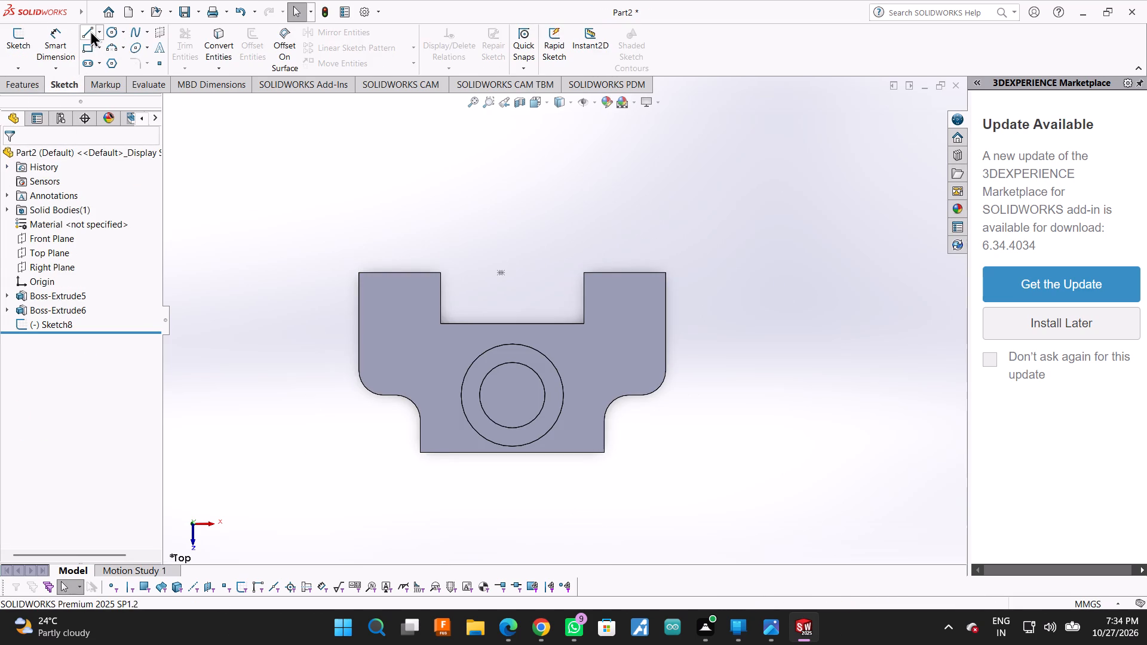
pyautogui.click(87, 30)
pyautogui.scroll(-4, 263, 251)
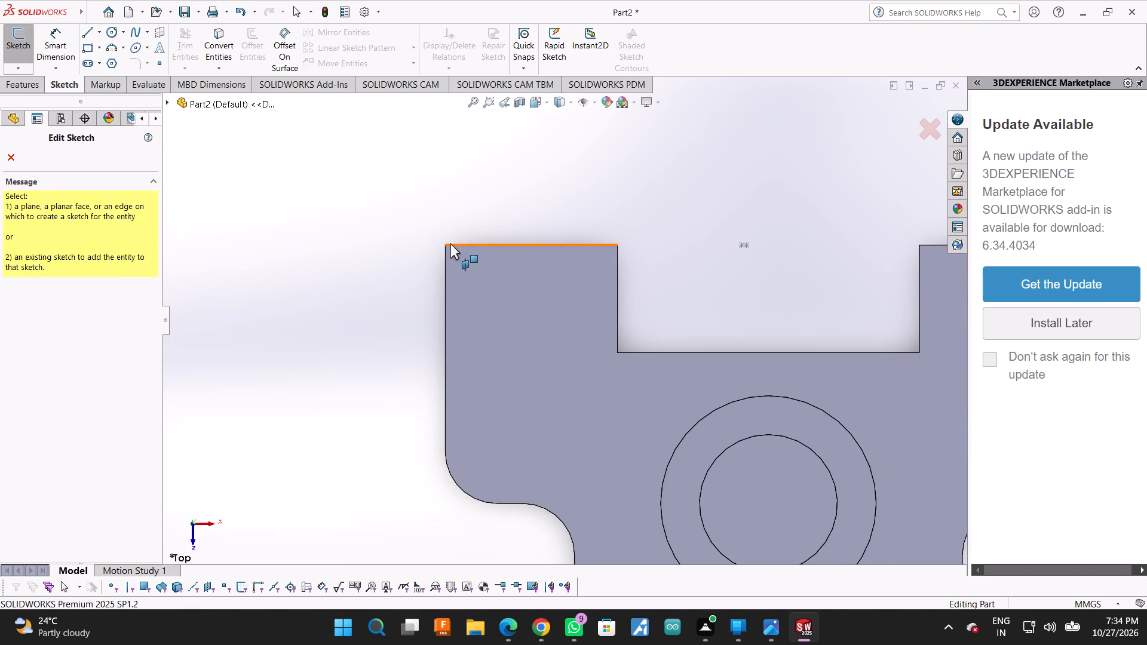
pyautogui.click(450, 293)
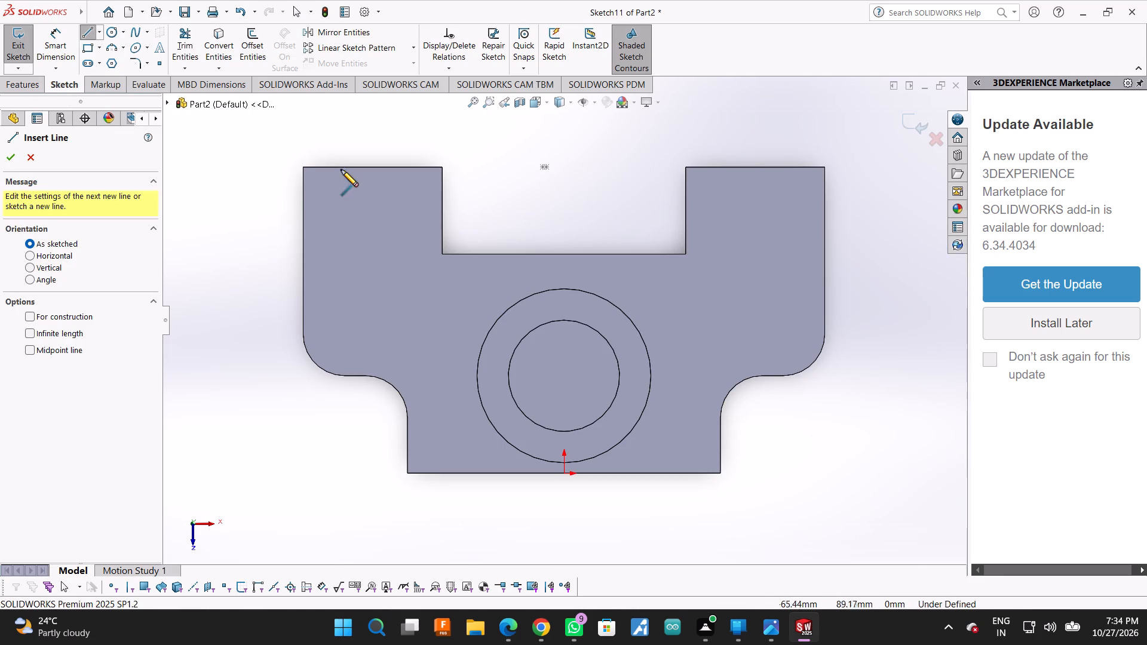
pyautogui.scroll(-2, 341, 182)
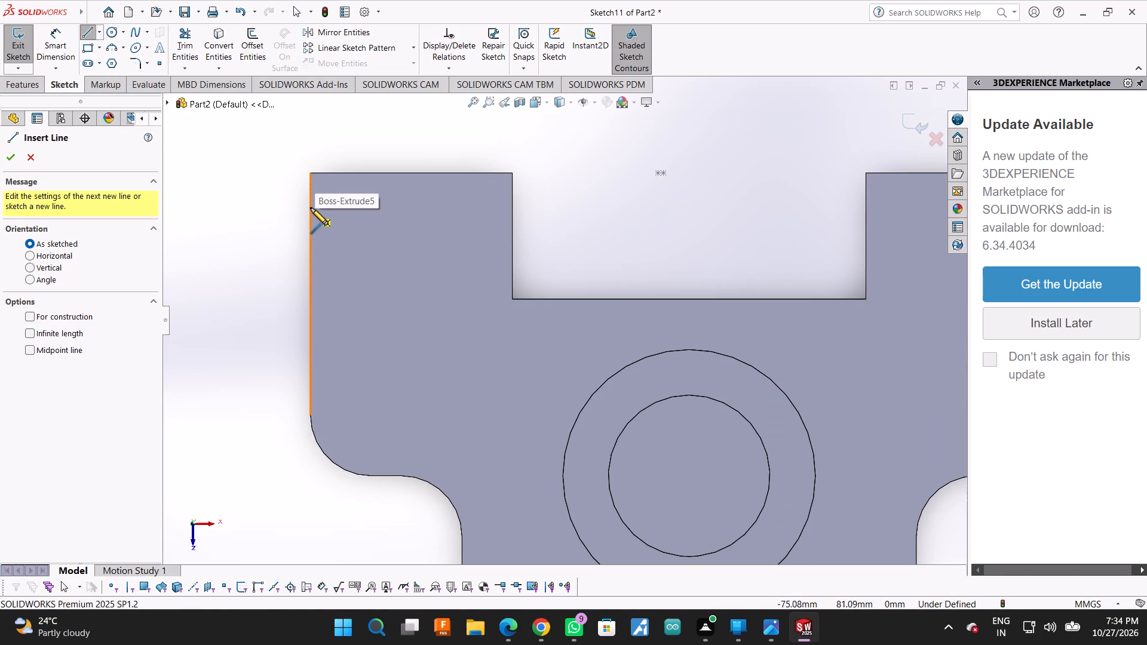
pyautogui.click(308, 208)
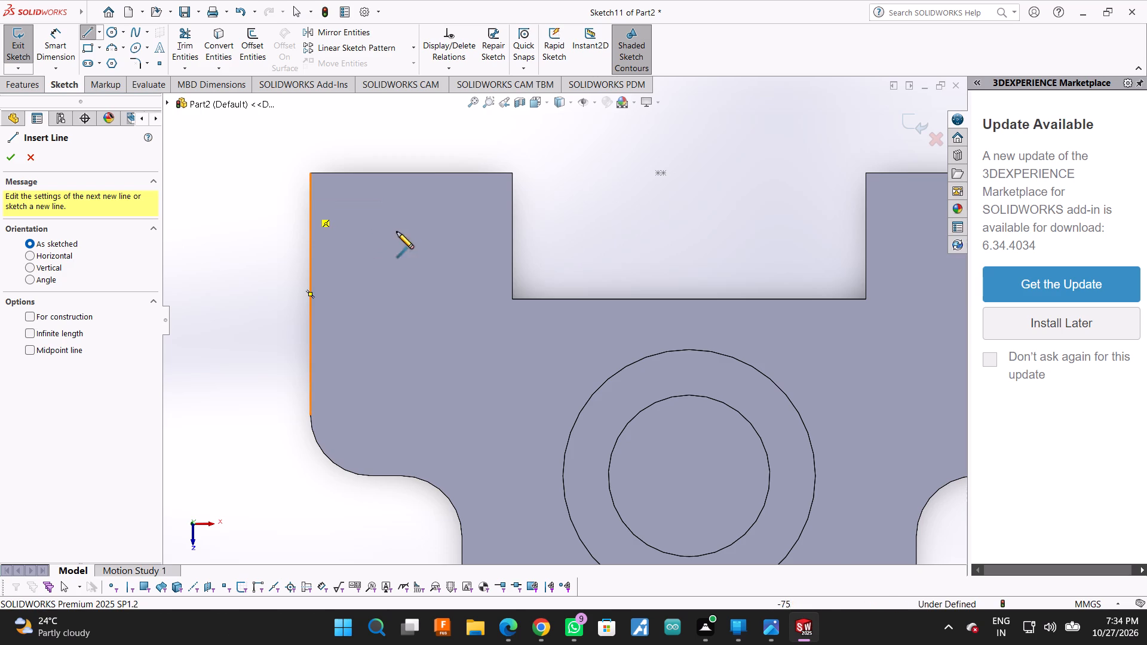
pyautogui.click(469, 210)
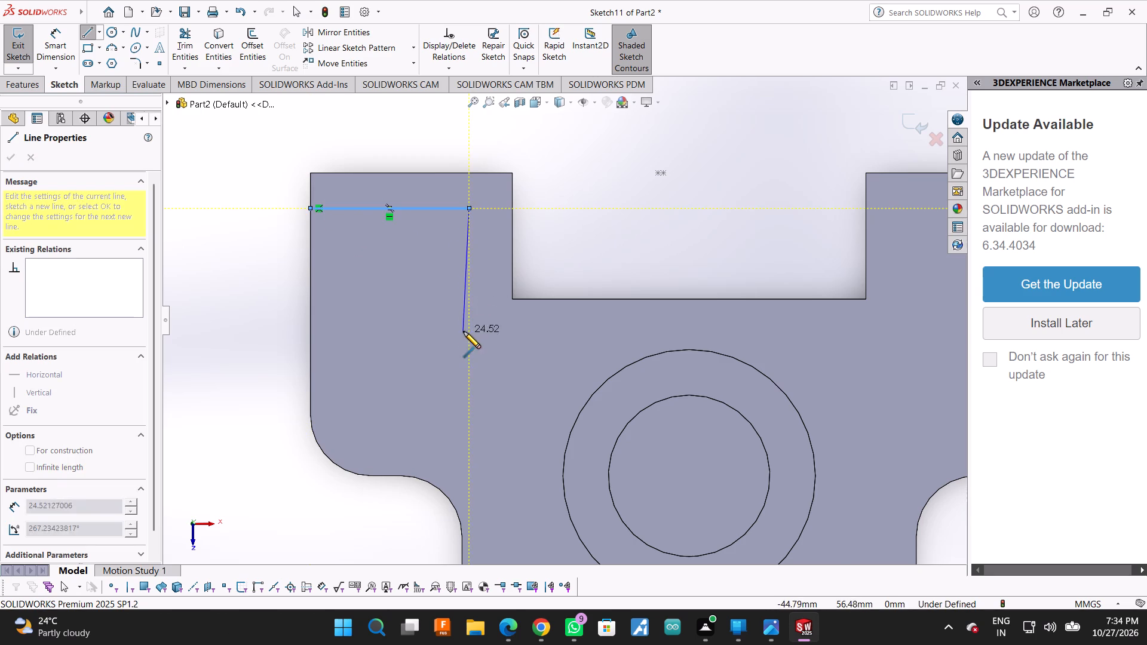
pyautogui.click(472, 333)
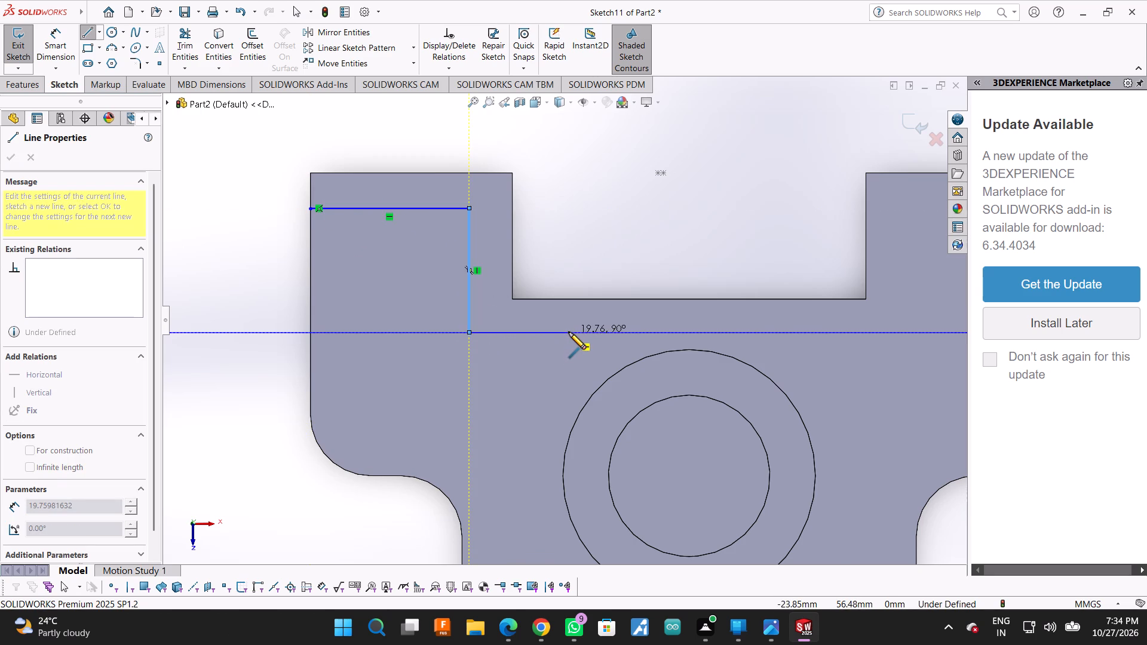
pyautogui.click(569, 332)
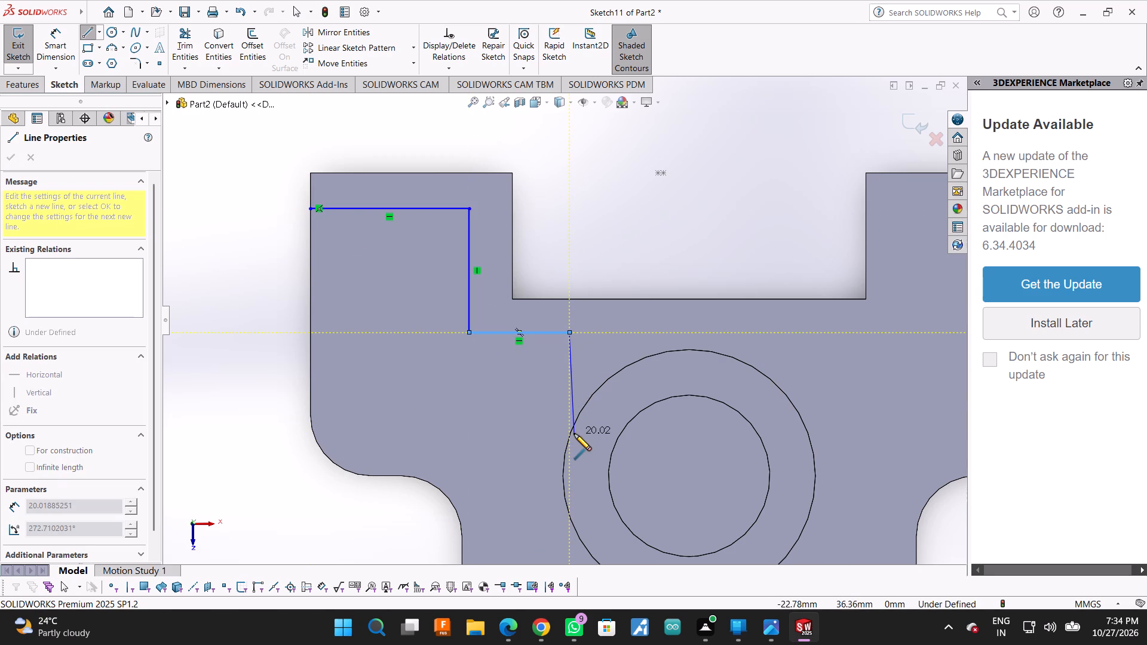
pyautogui.click(571, 434)
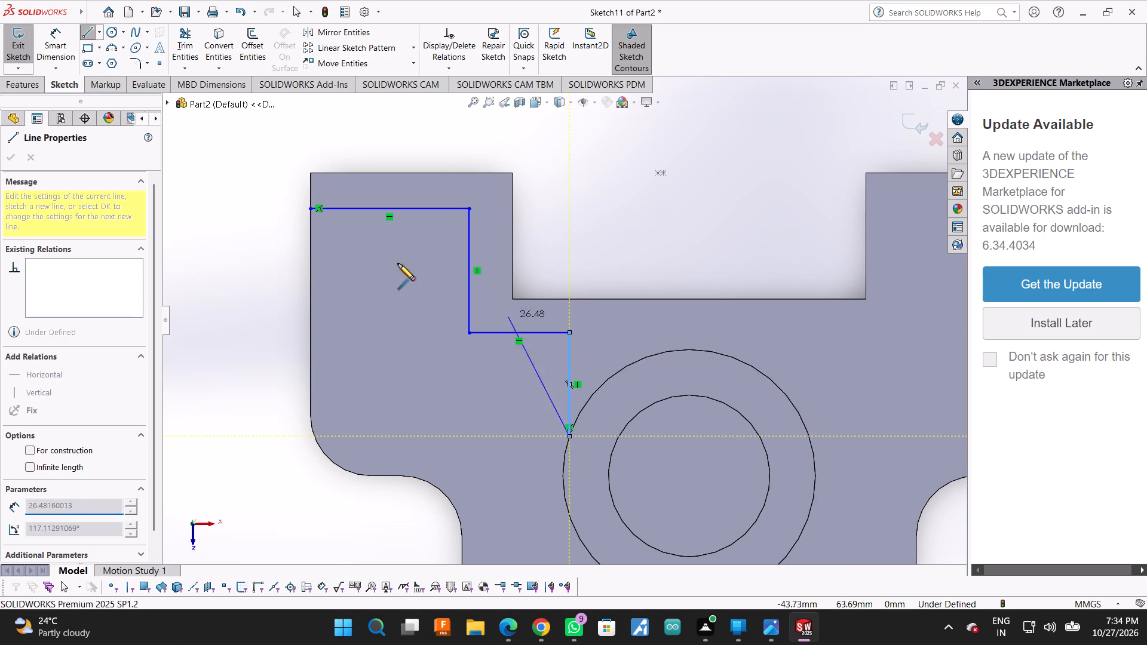
# Dimension the stepped profile's upper horizontal line from the left arm's top edge and set the distance to 10 mm.
pyautogui.click(64, 85)
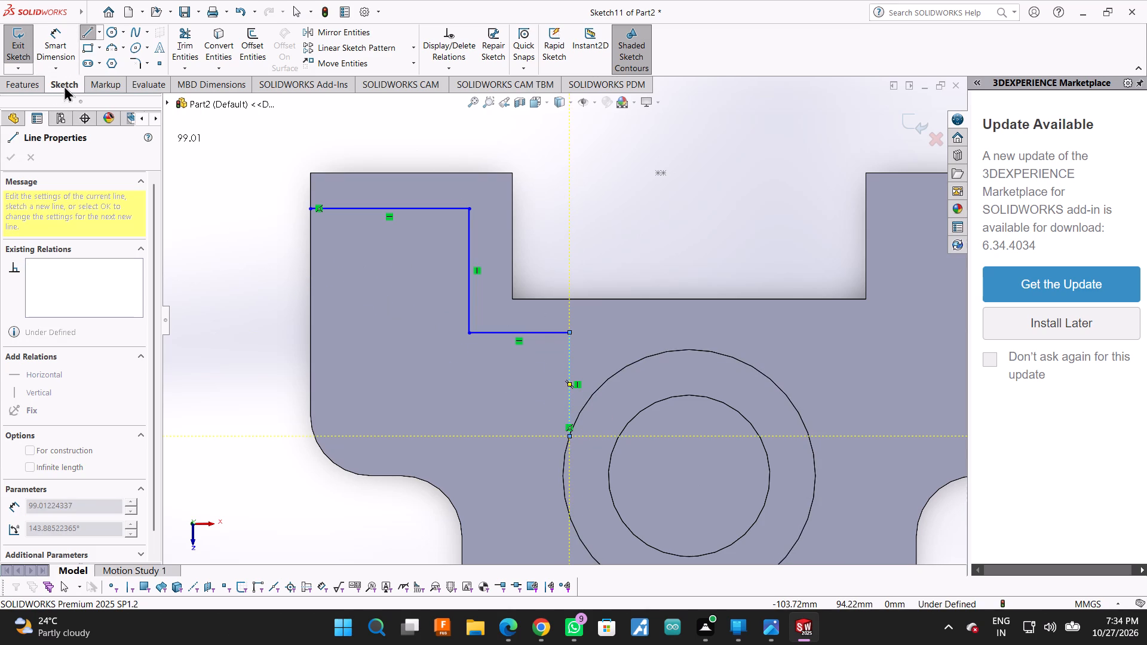
pyautogui.click(58, 36)
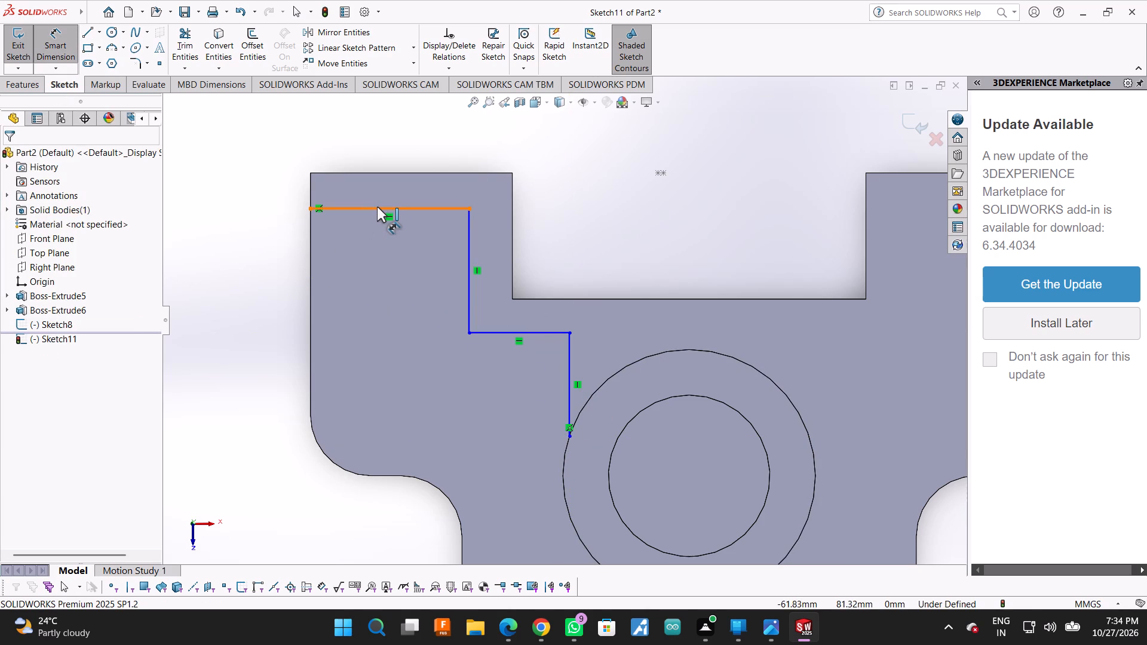
pyautogui.click(376, 207)
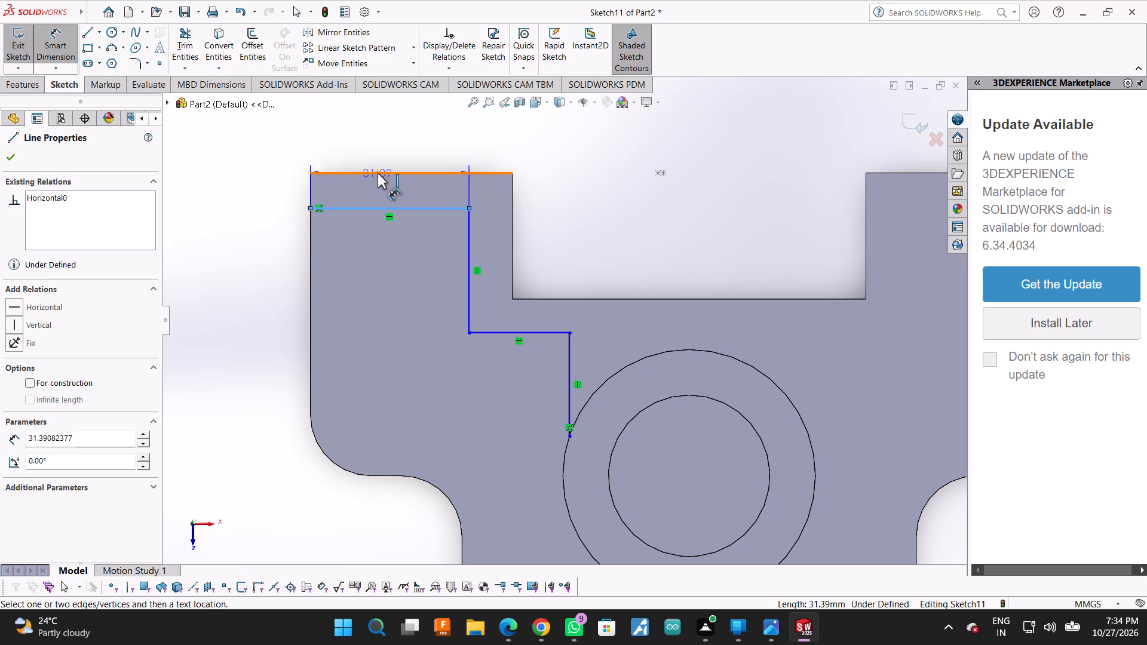
pyautogui.click(378, 173)
pyautogui.click(254, 193)
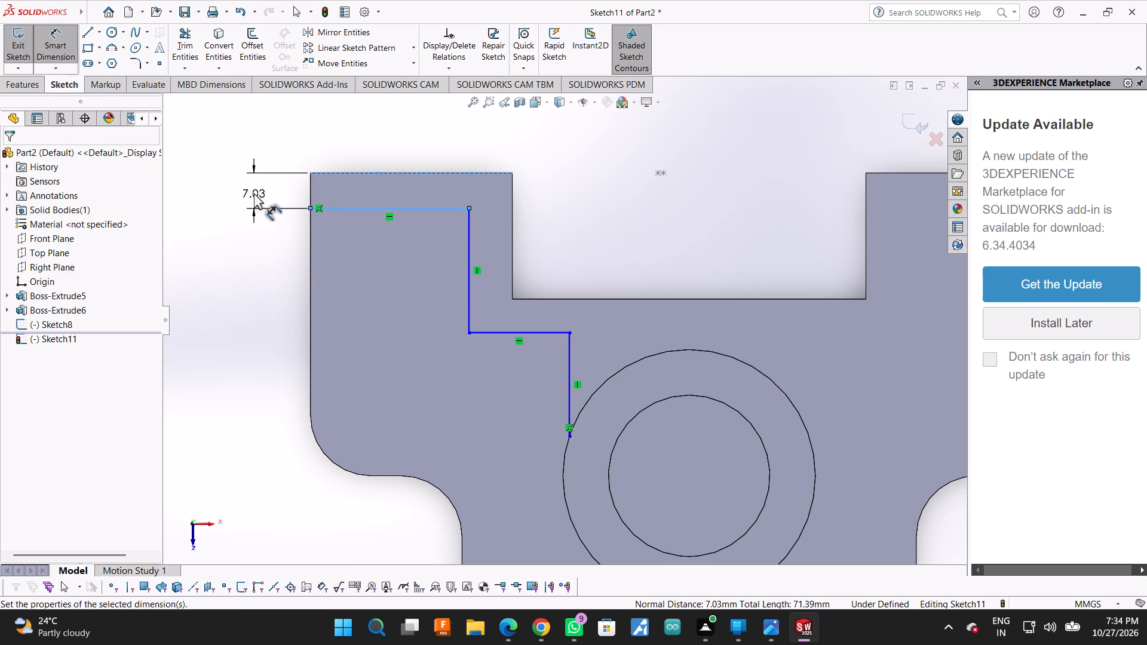
pyautogui.write('10')
pyautogui.press('Return')
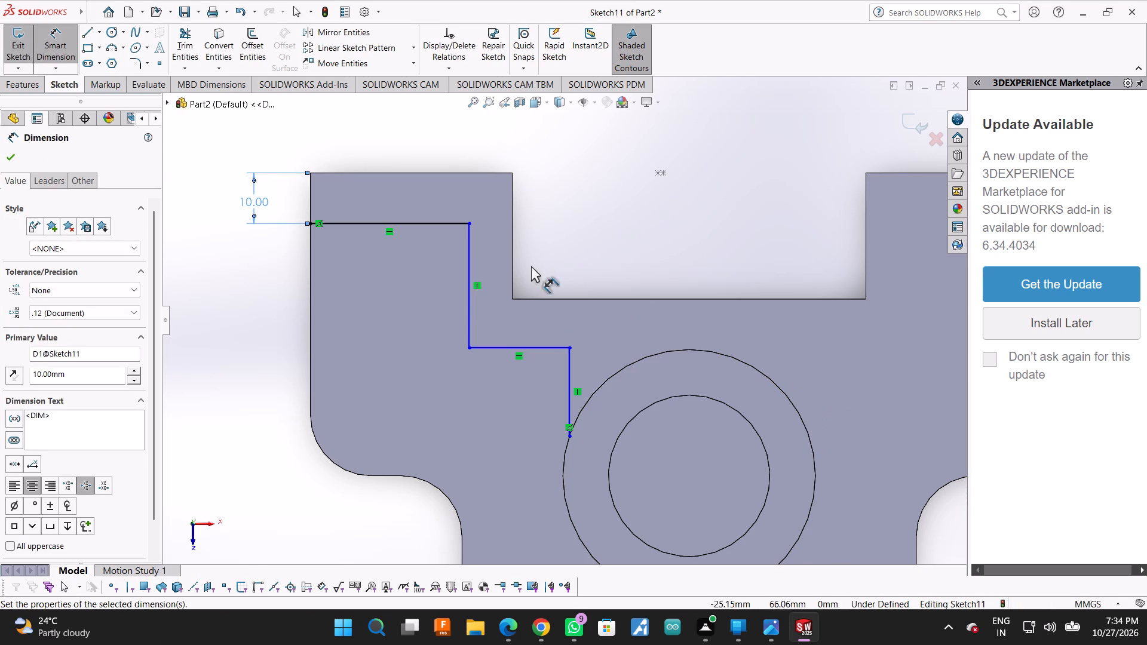
# Dimension the length of the profile's upper horizontal line and set it to 30 mm.
pyautogui.click(428, 225)
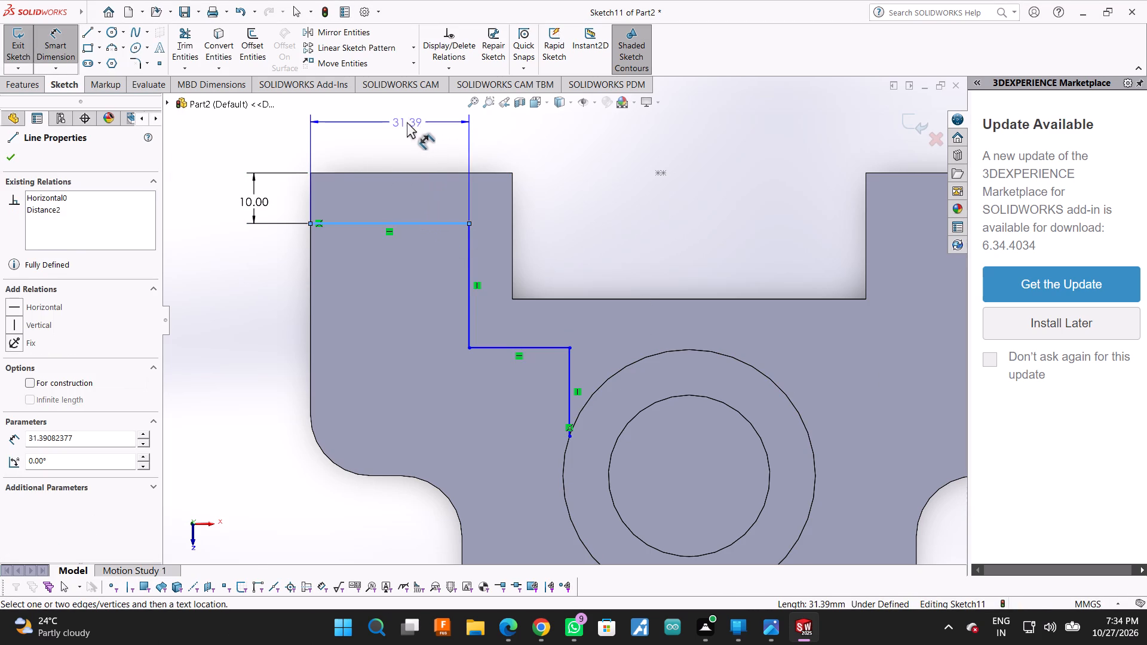
pyautogui.click(406, 122)
pyautogui.write('30')
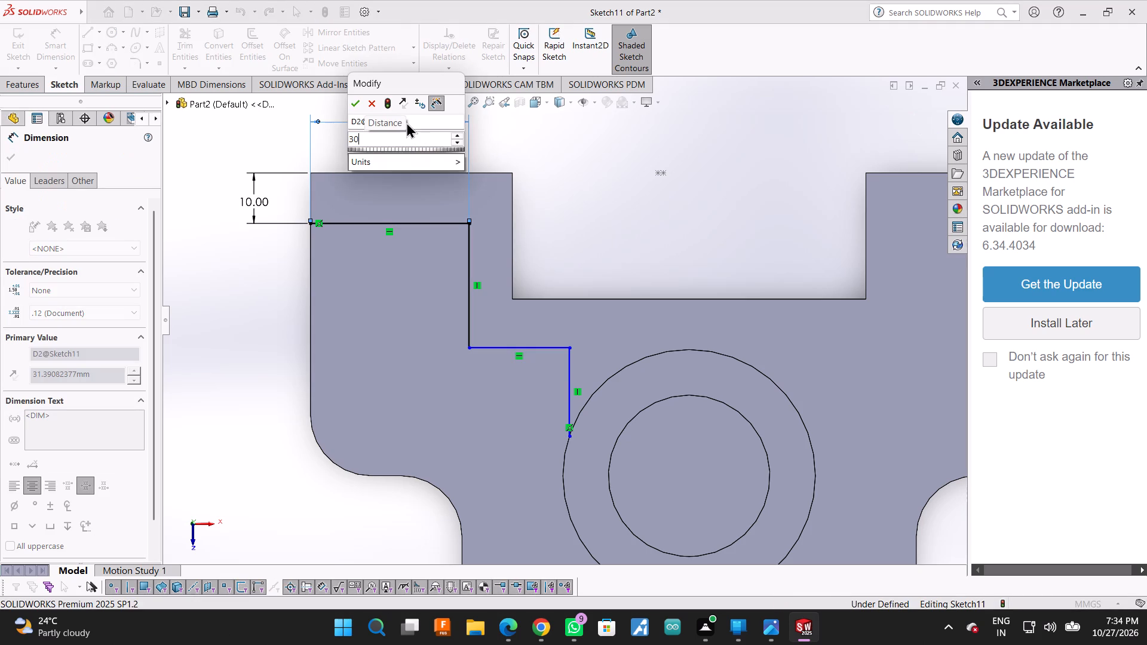
pyautogui.press('Return')
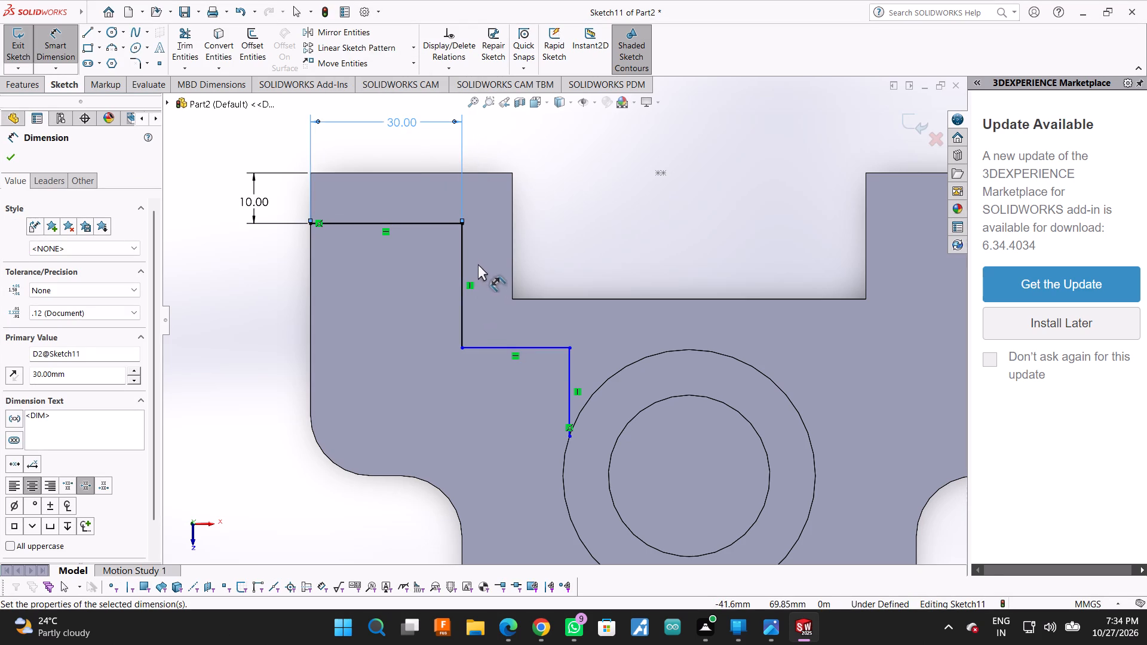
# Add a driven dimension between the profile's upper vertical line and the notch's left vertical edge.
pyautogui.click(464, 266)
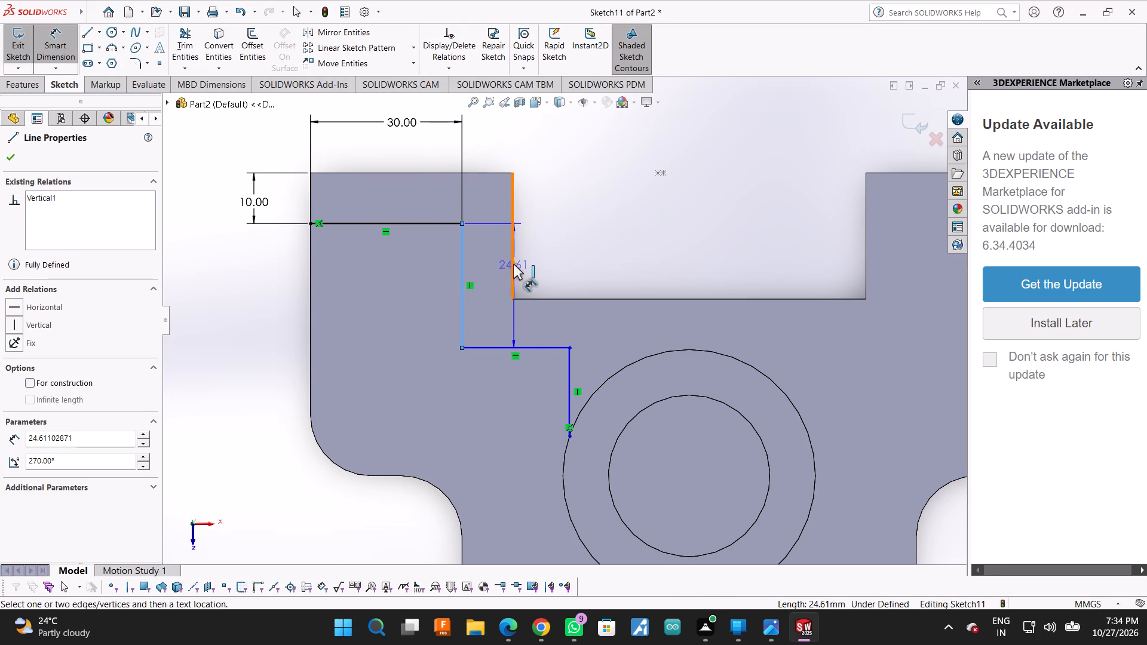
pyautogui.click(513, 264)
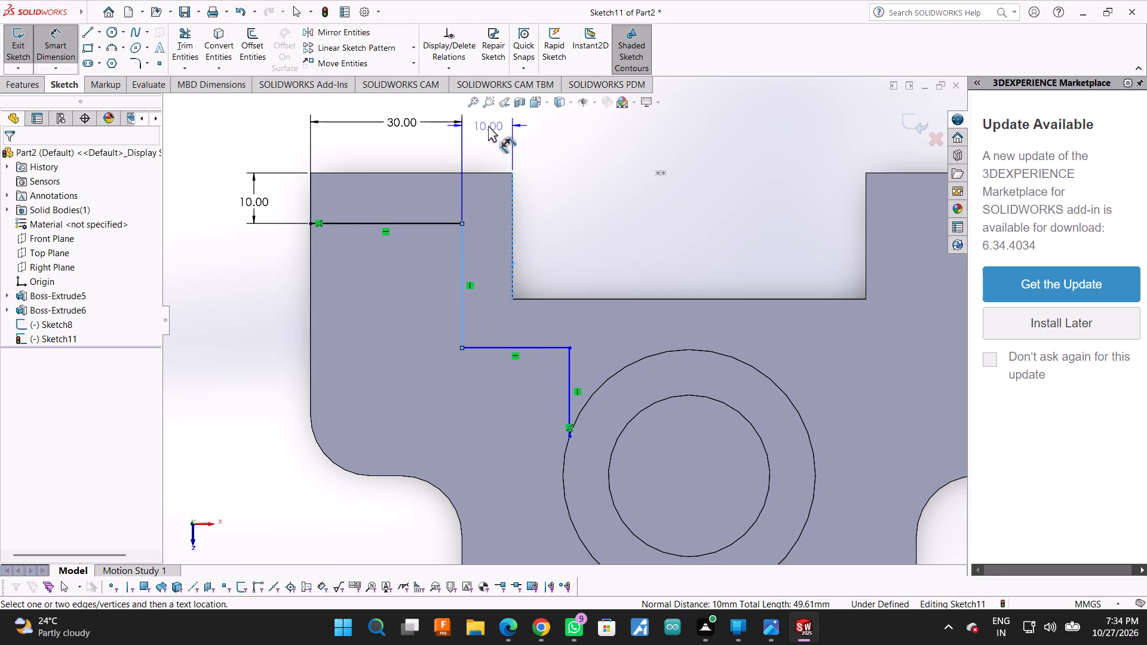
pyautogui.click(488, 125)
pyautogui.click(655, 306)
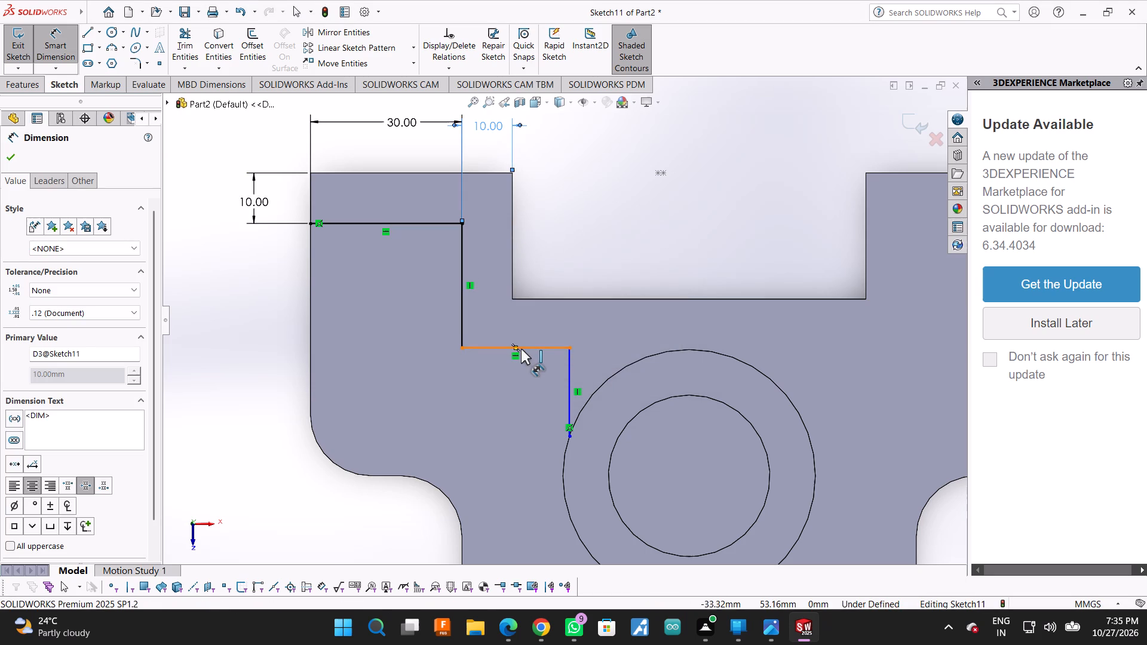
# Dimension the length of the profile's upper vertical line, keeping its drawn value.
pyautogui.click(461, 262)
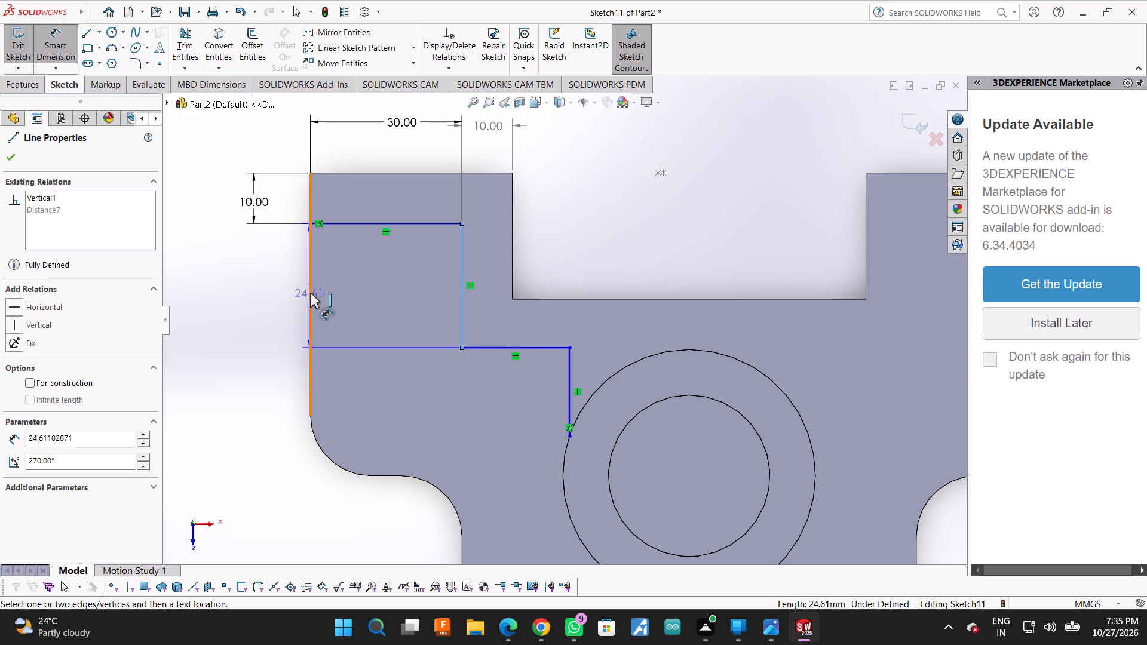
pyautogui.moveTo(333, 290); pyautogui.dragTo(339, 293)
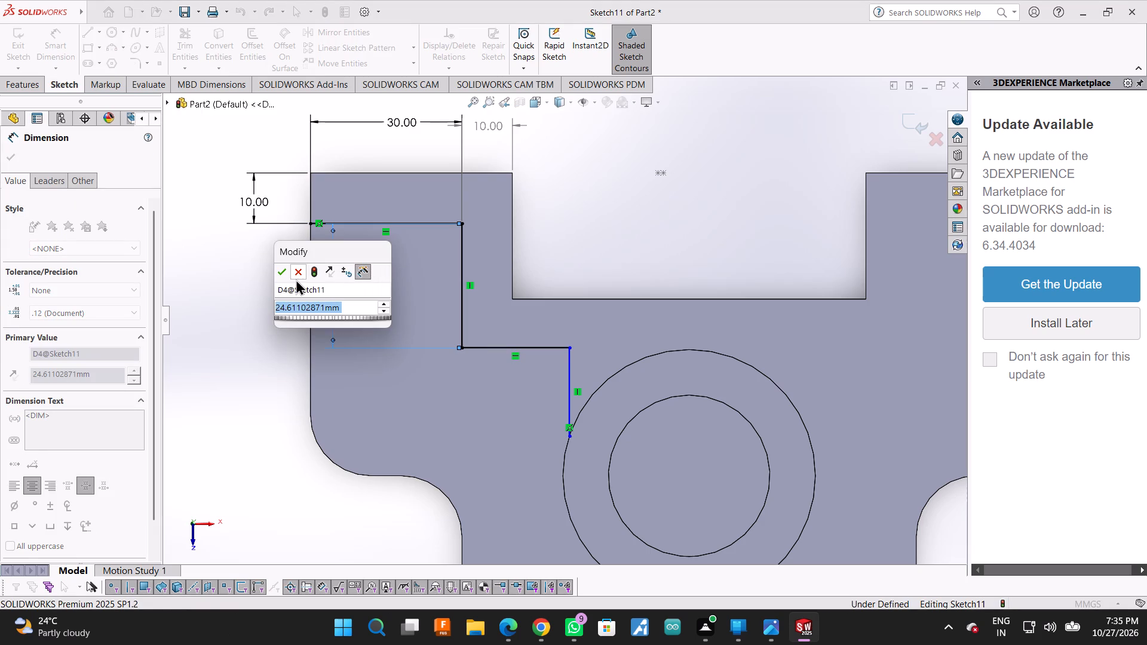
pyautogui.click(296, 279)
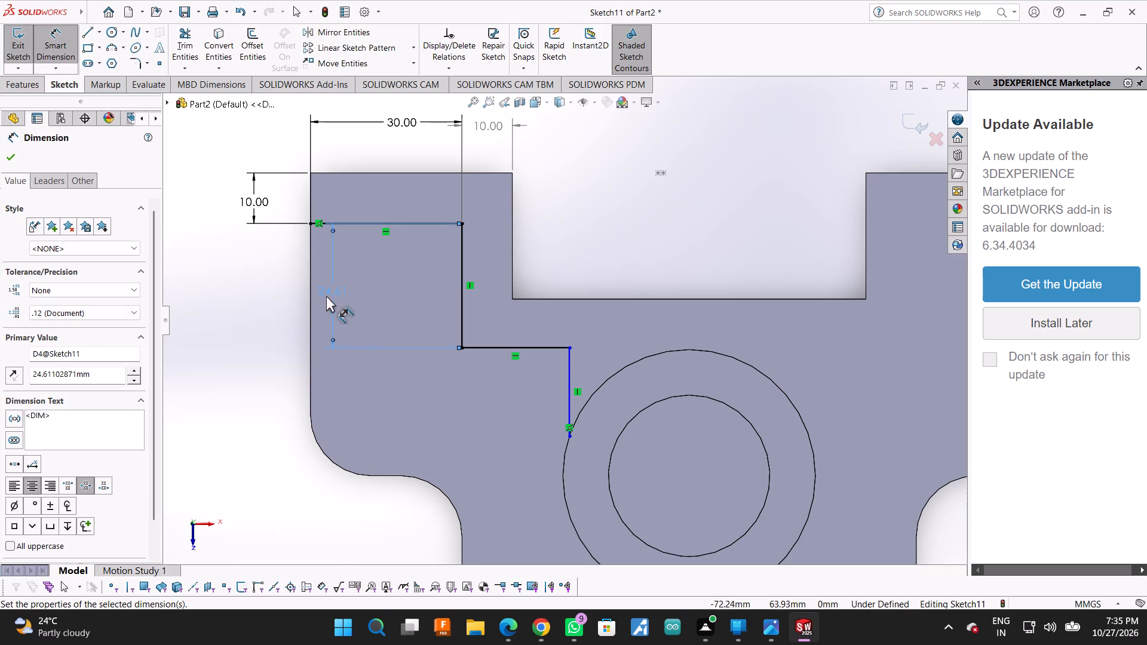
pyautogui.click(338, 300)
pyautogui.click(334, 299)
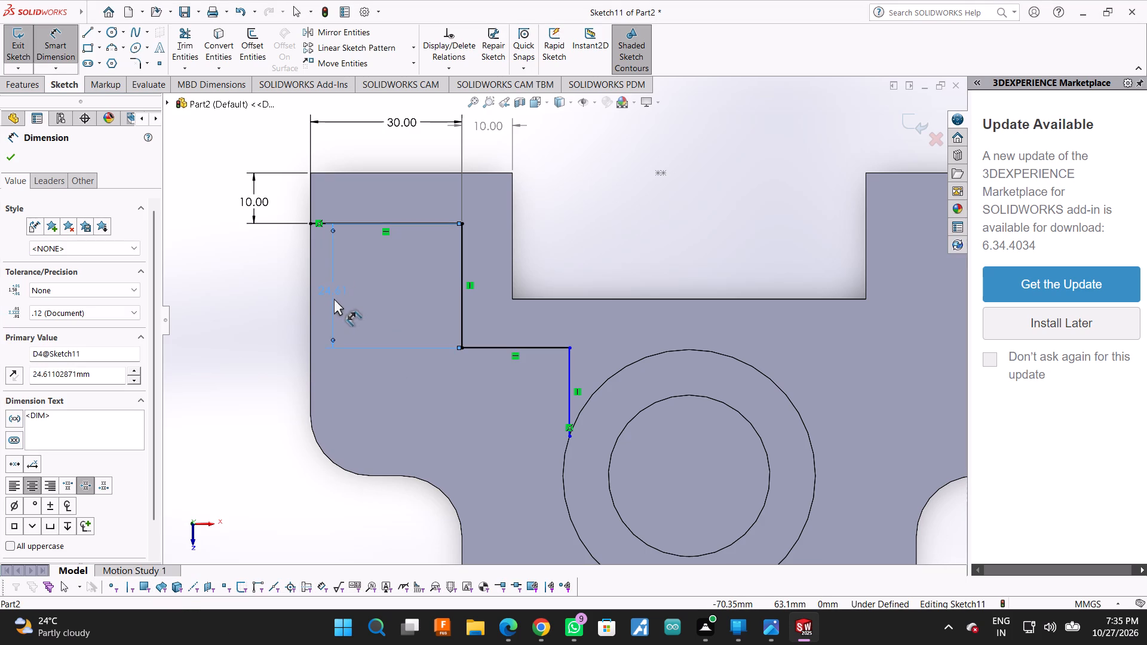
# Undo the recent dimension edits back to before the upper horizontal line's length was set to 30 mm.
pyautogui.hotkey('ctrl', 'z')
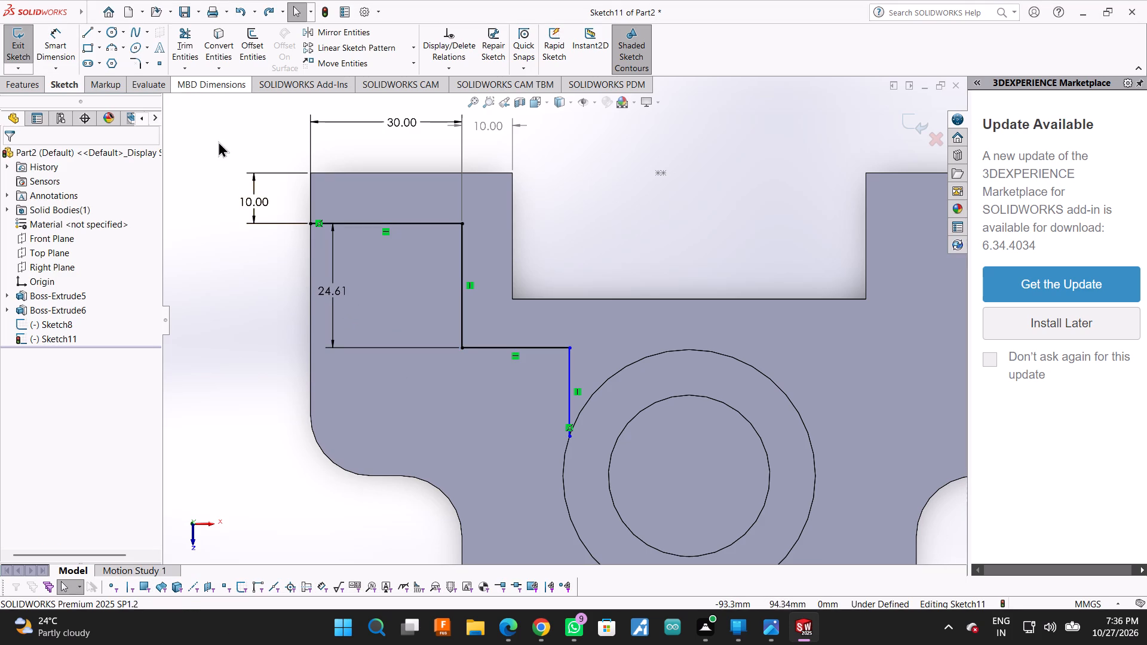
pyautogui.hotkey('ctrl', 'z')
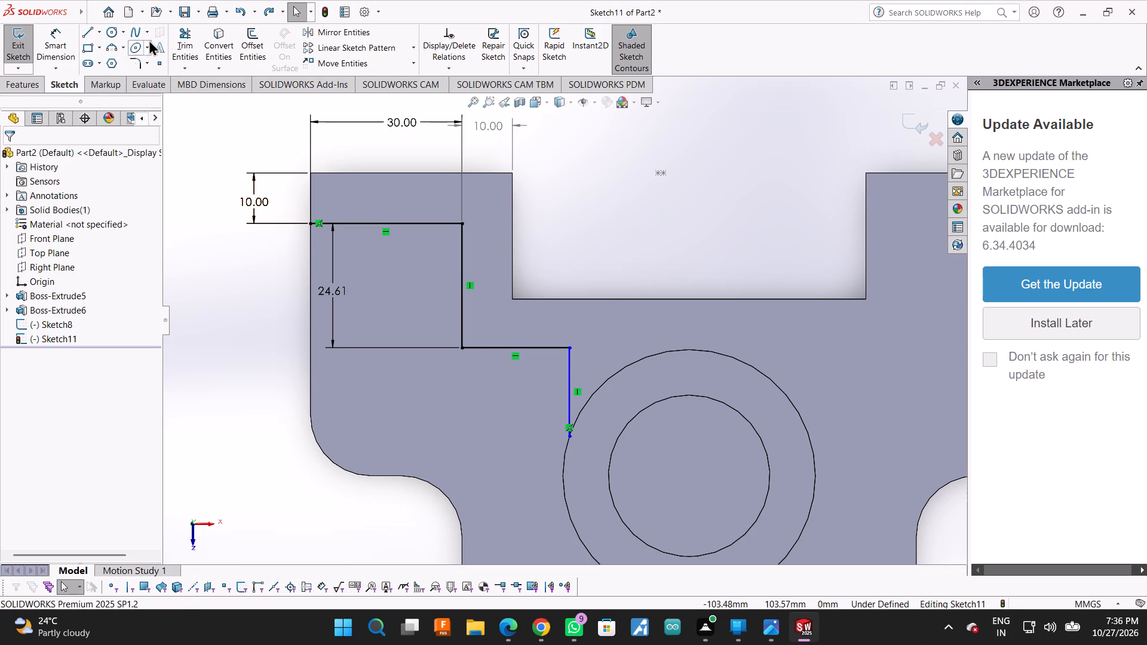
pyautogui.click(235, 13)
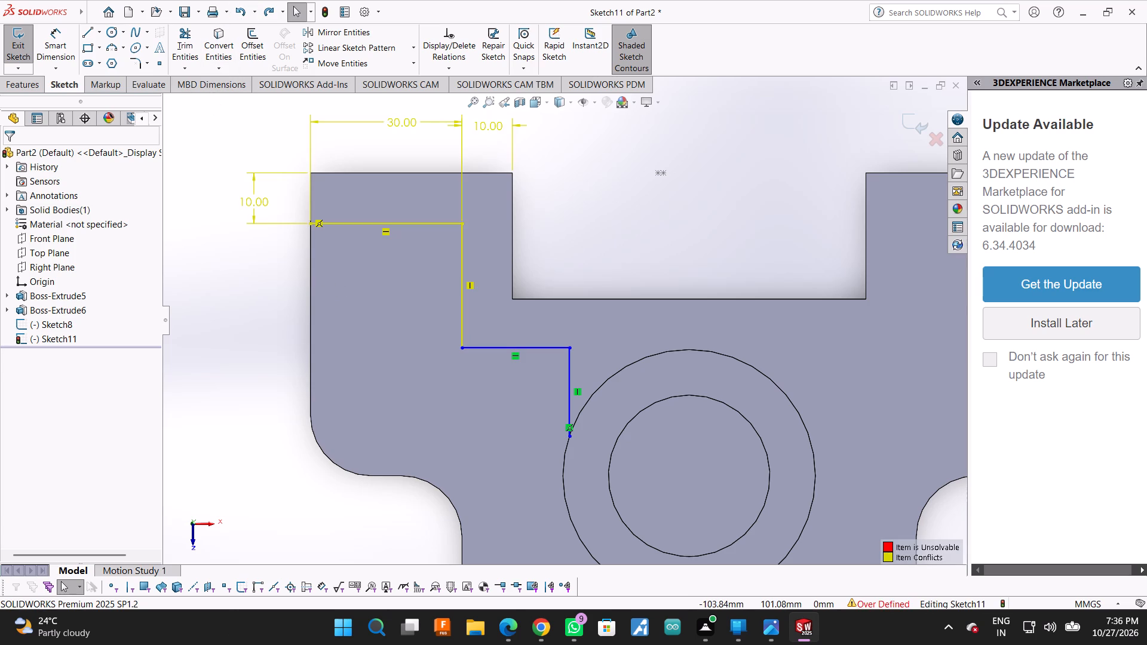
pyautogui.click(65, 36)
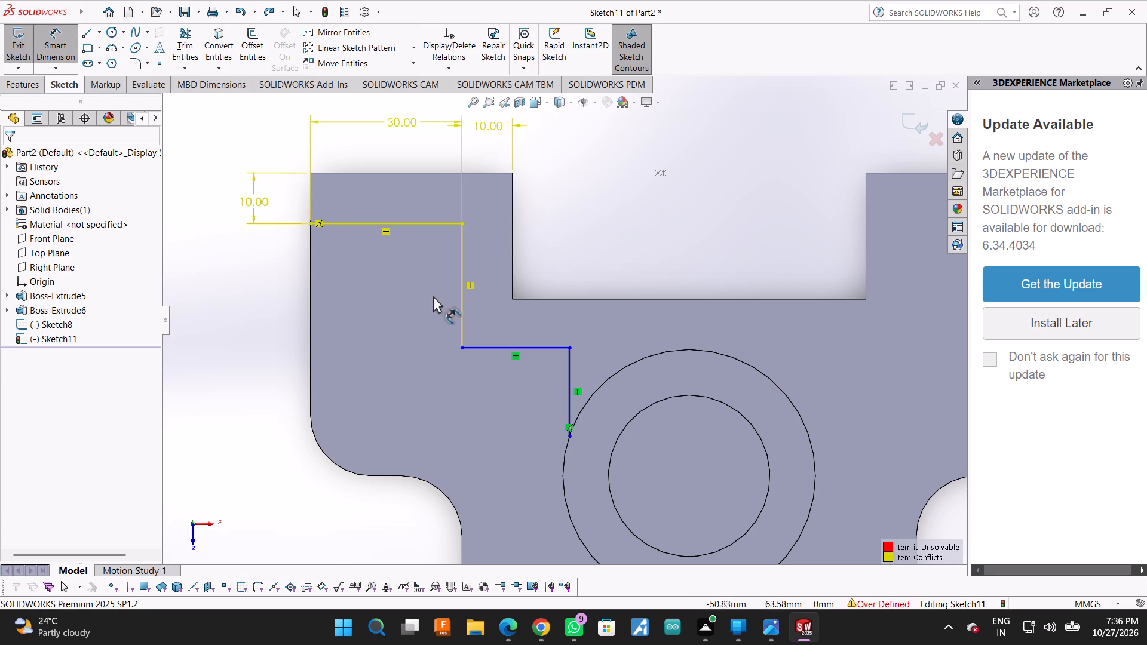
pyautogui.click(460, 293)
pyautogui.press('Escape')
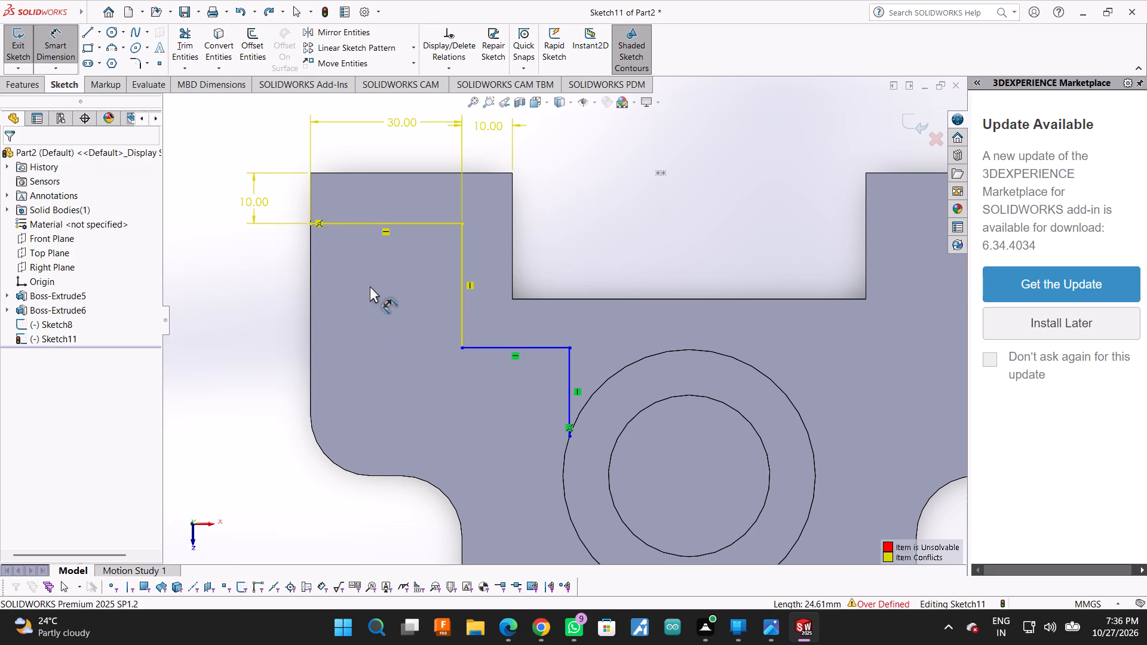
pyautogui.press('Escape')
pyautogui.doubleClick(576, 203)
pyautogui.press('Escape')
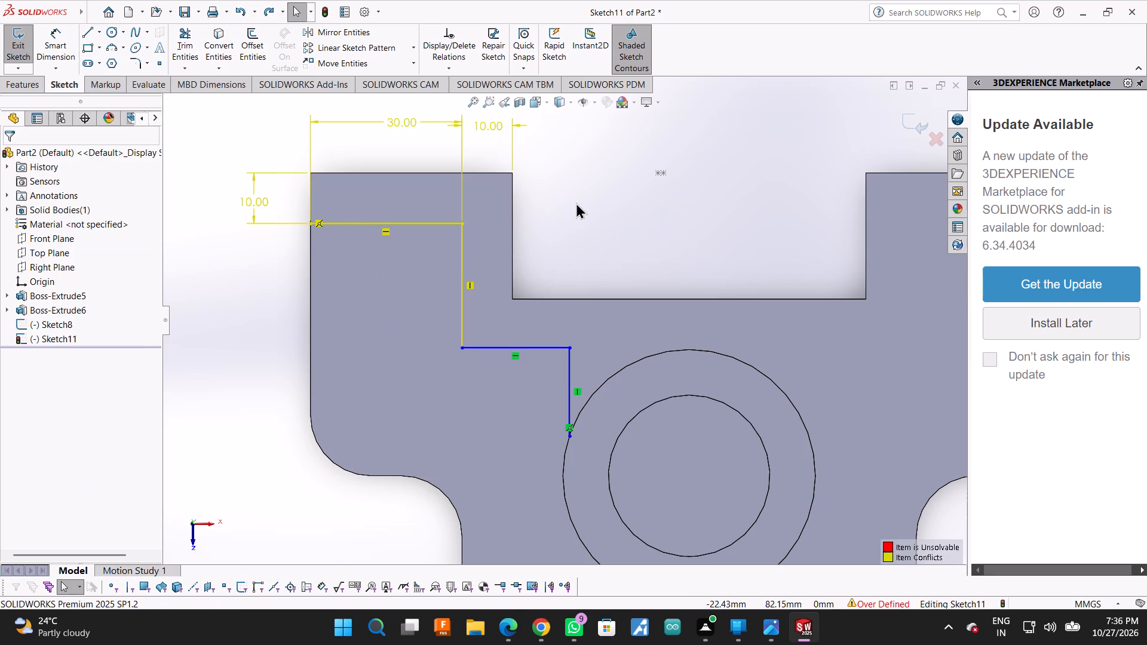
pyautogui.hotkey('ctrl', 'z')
# Set the length dimension of the profile's upper horizontal line to 30 mm.
pyautogui.scroll(1, 323, 349)
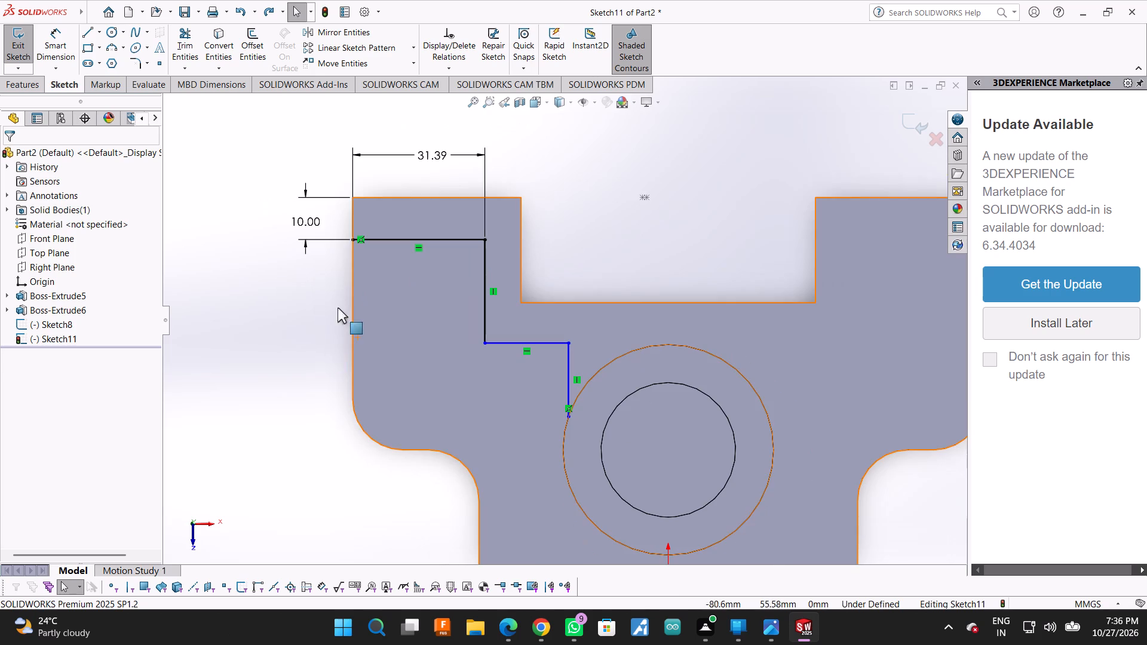
pyautogui.click(421, 156)
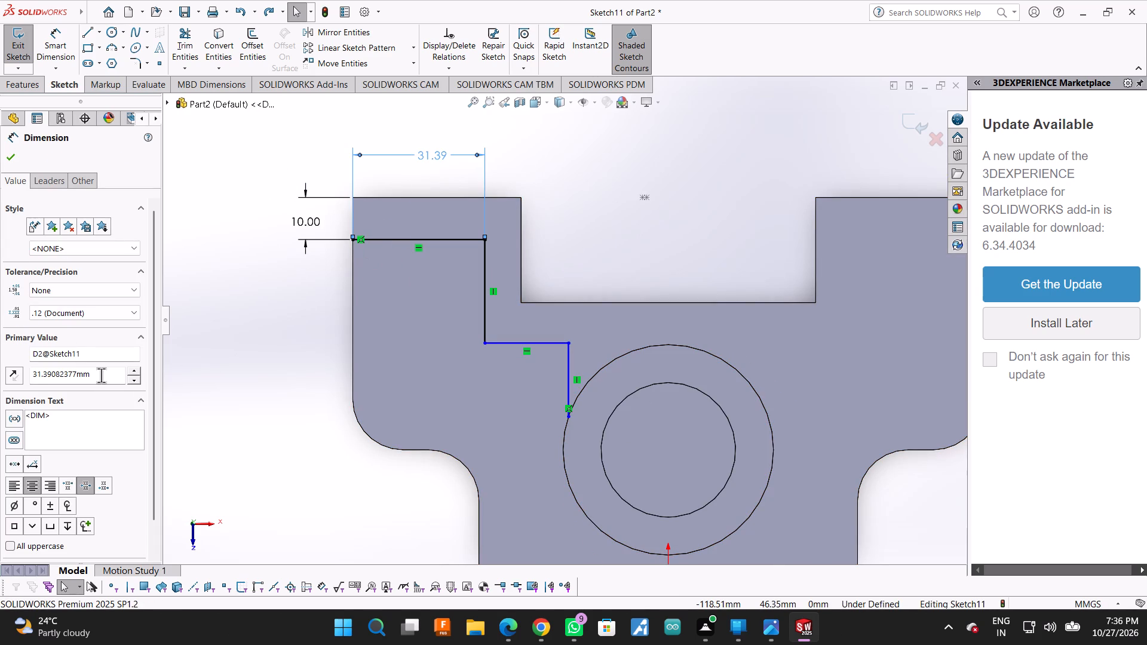
pyautogui.click(101, 375)
pyautogui.click(101, 375)
pyautogui.write('30')
pyautogui.press('Return')
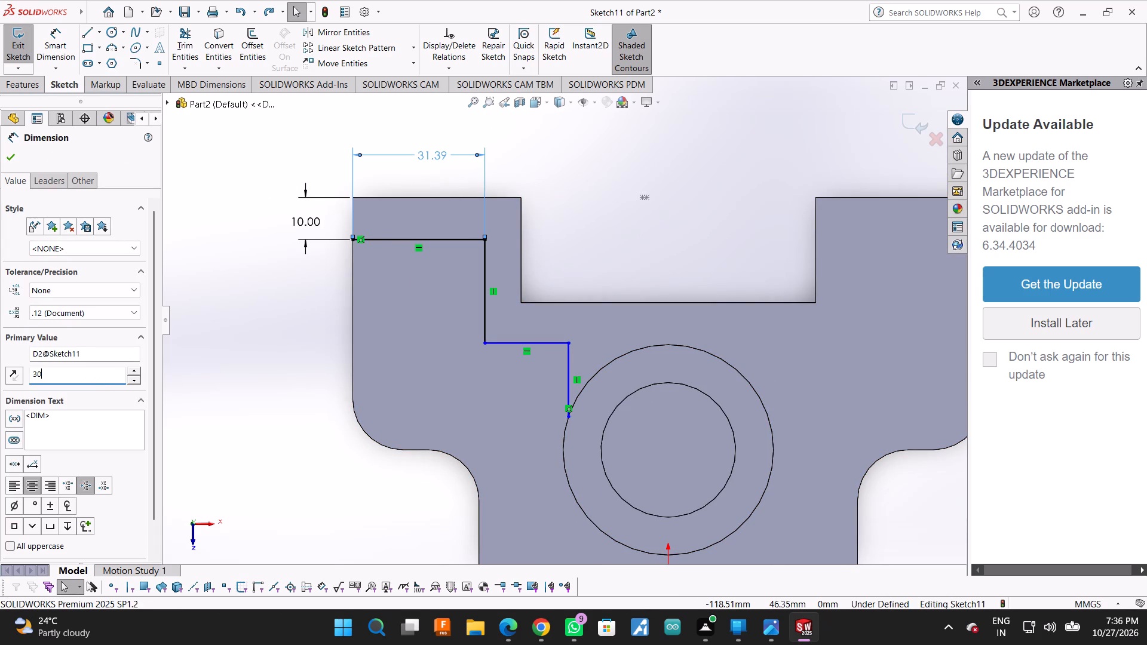
# Dimension the gap between the profile's upper vertical line and the notch's left vertical edge as a driven dimension.
pyautogui.click(480, 269)
pyautogui.click(520, 263)
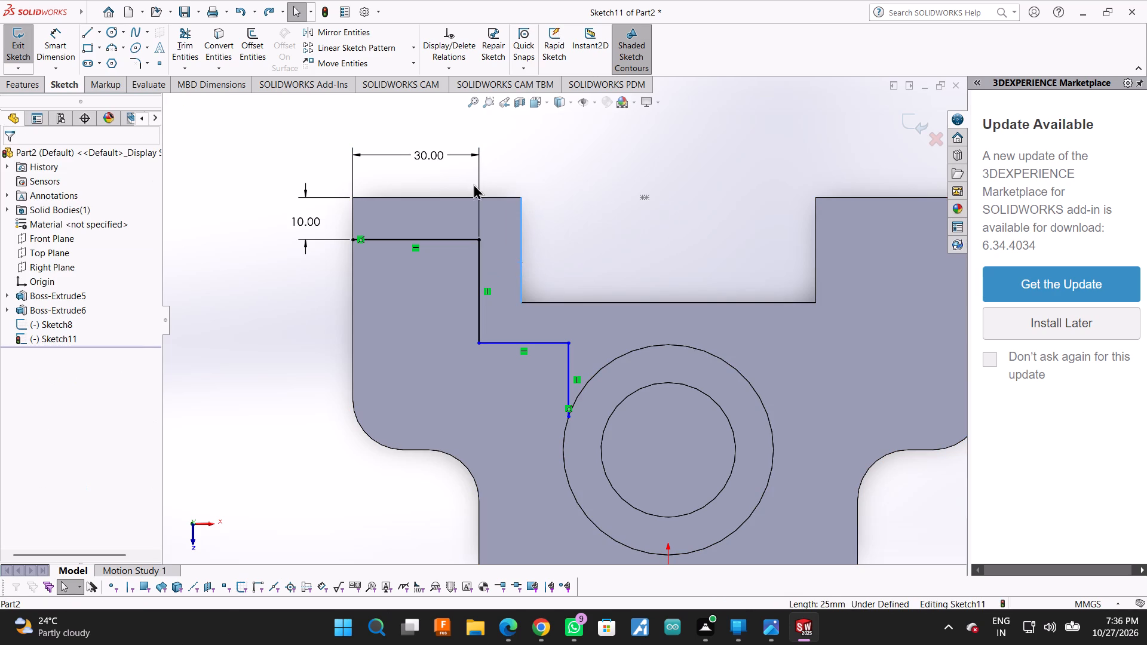
pyautogui.click(63, 32)
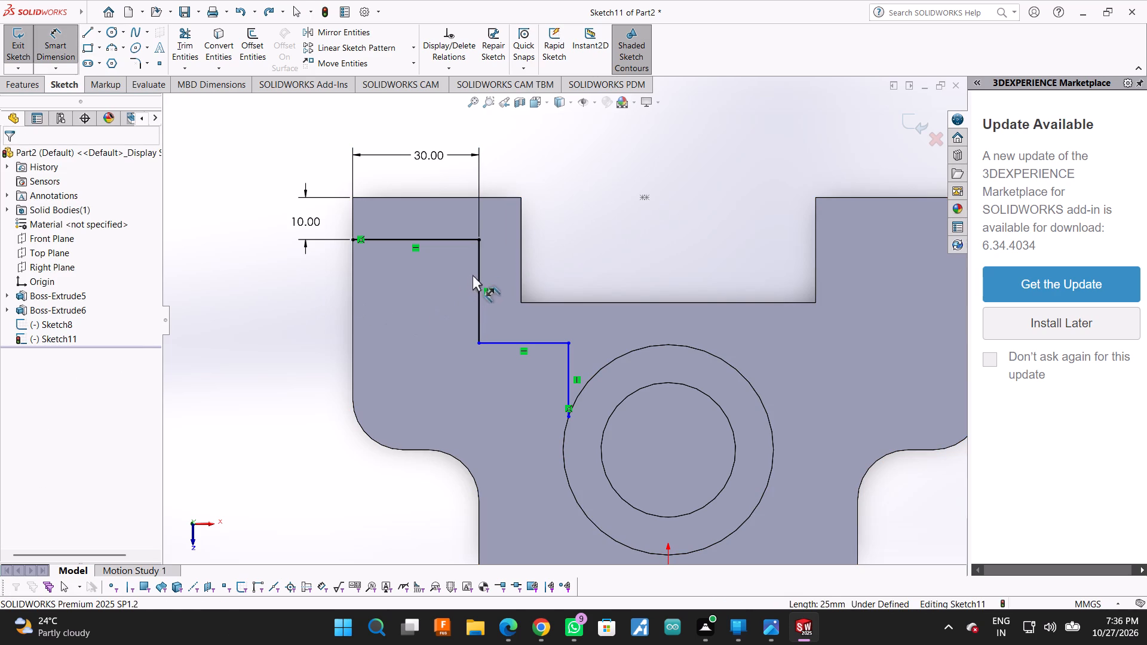
pyautogui.click(476, 273)
pyautogui.click(521, 262)
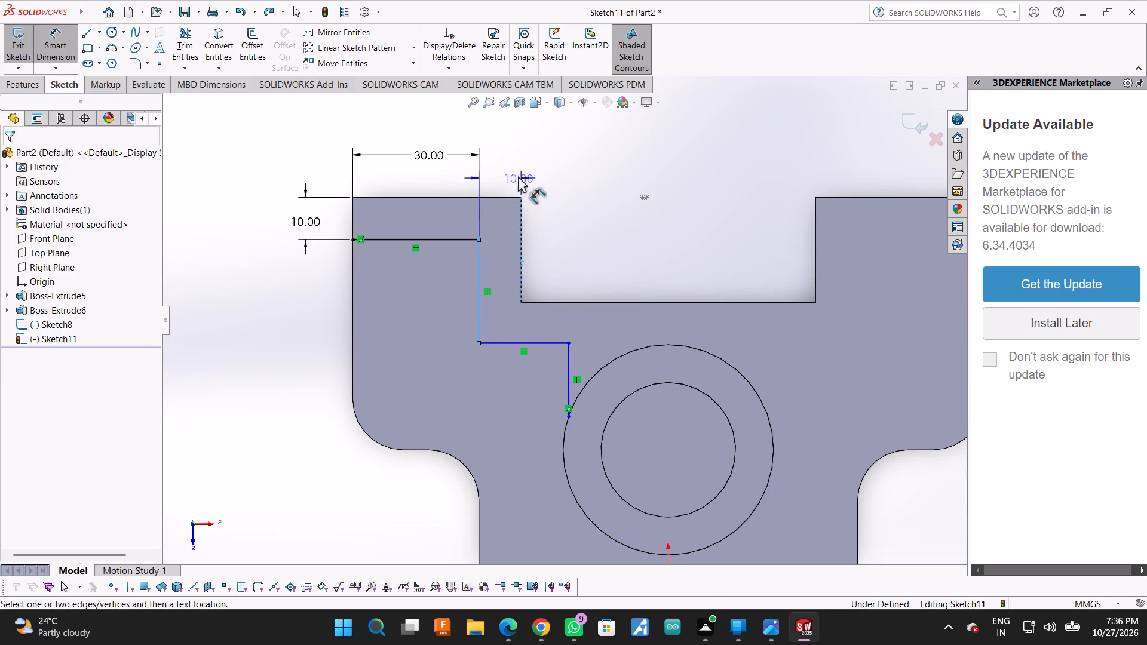
pyautogui.click(508, 160)
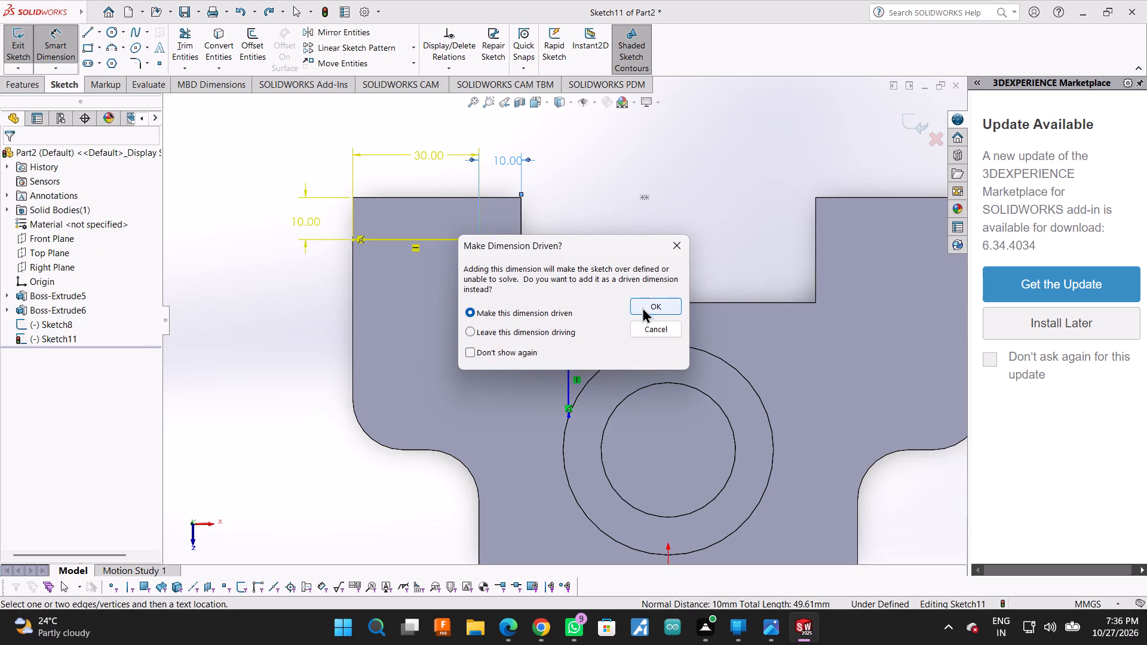
pyautogui.click(642, 307)
pyautogui.click(477, 313)
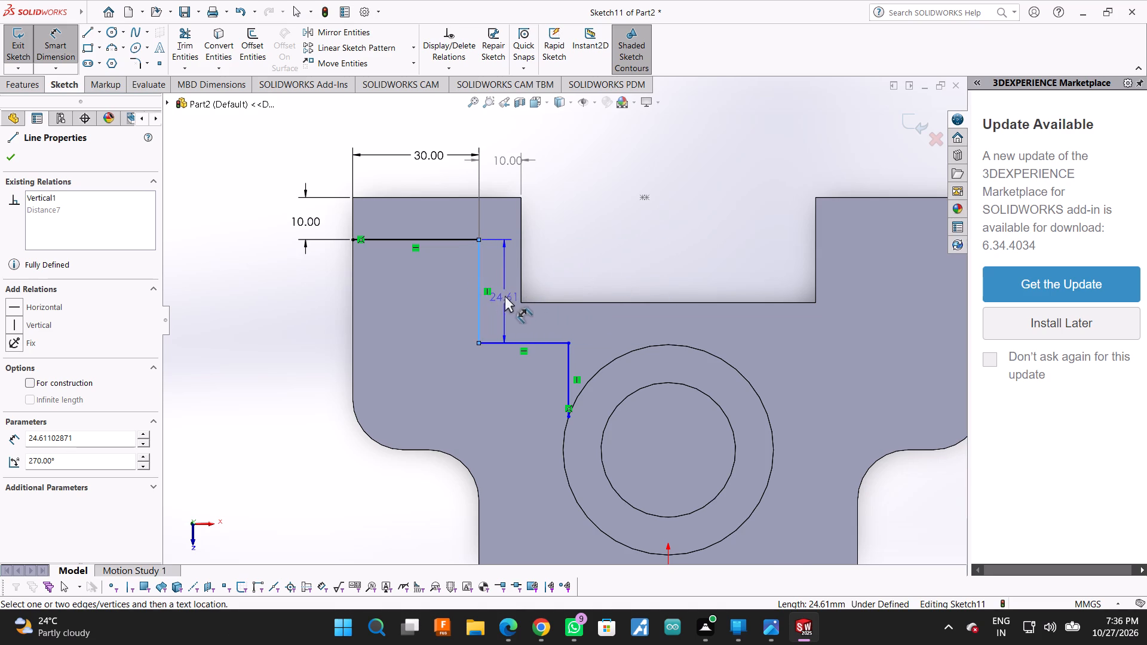
pyautogui.press('Escape')
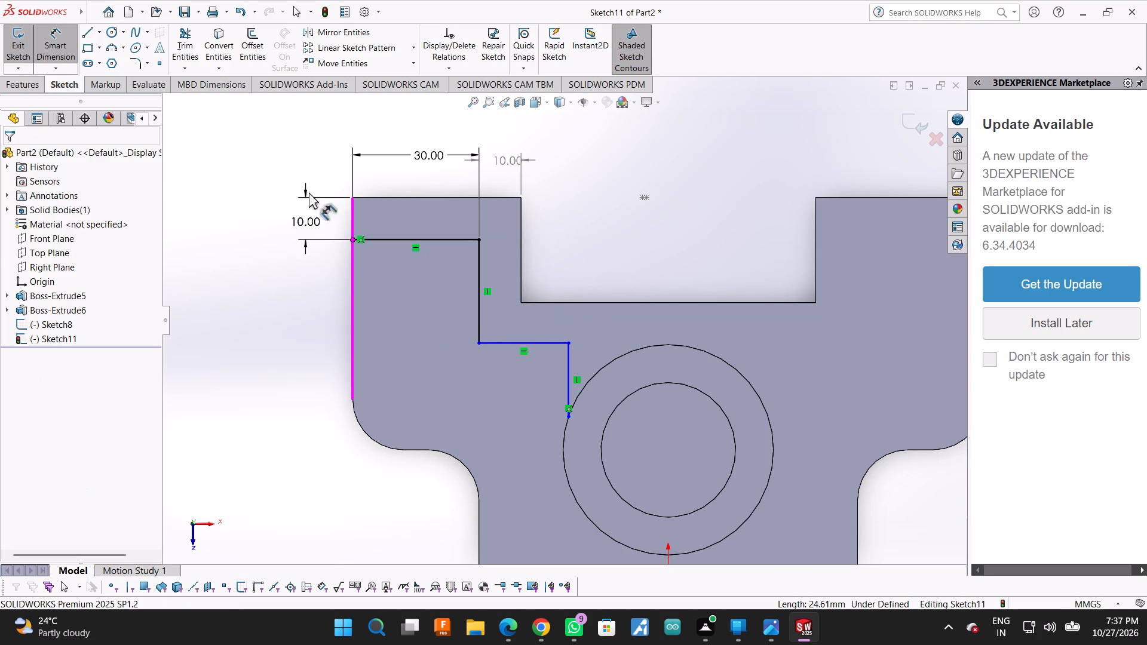
# Dimension the gap between the profile's lower horizontal line and the notch's bottom edge, setting it to 10 mm.
pyautogui.click(59, 35)
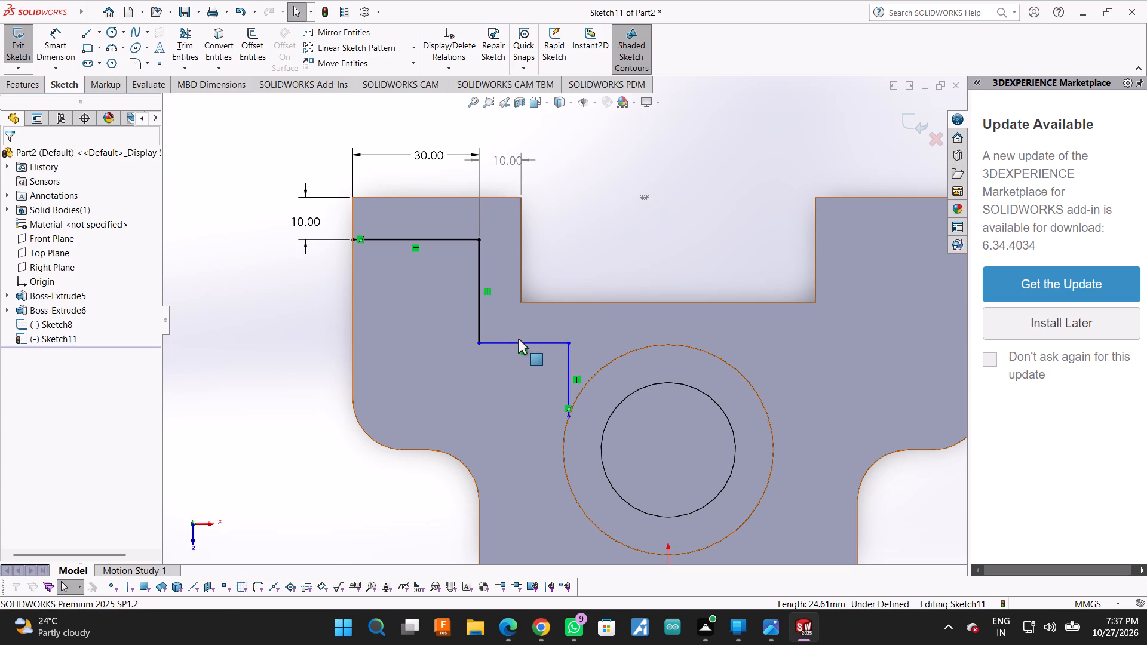
pyautogui.click(524, 342)
pyautogui.click(543, 302)
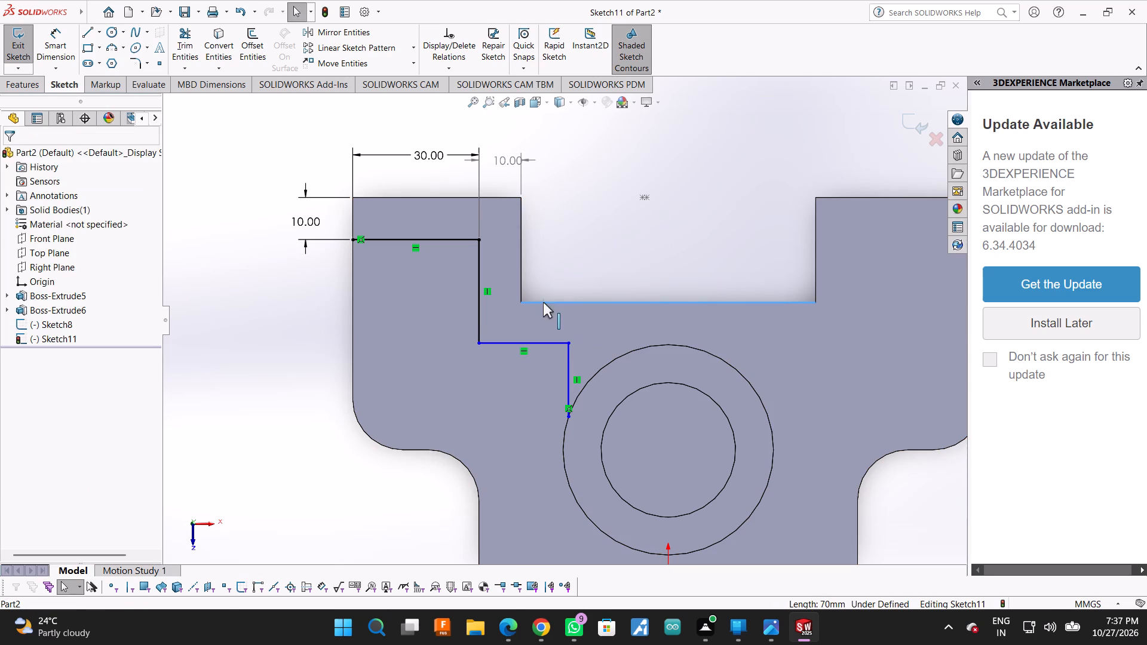
pyautogui.click(62, 33)
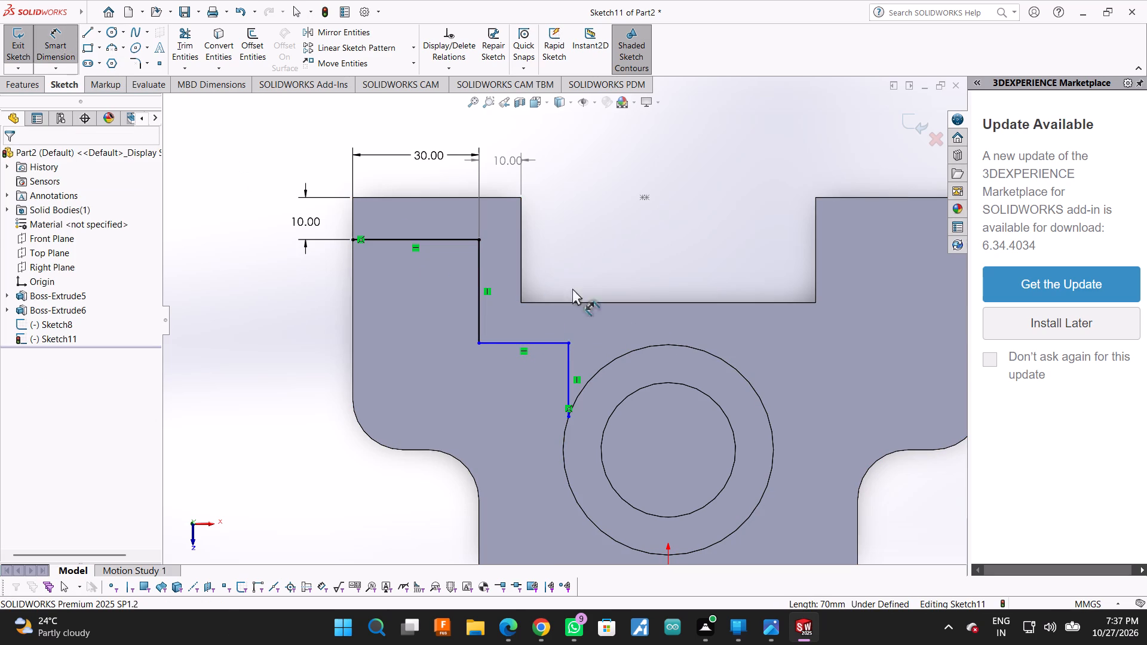
pyautogui.click(538, 341)
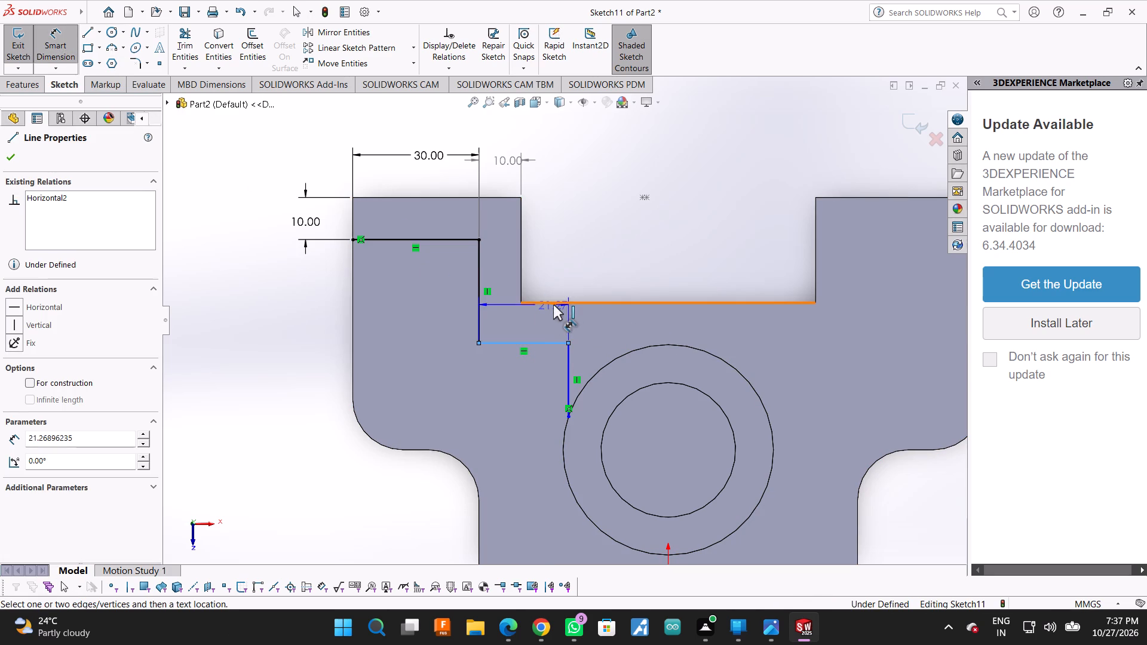
pyautogui.click(553, 302)
pyautogui.click(589, 249)
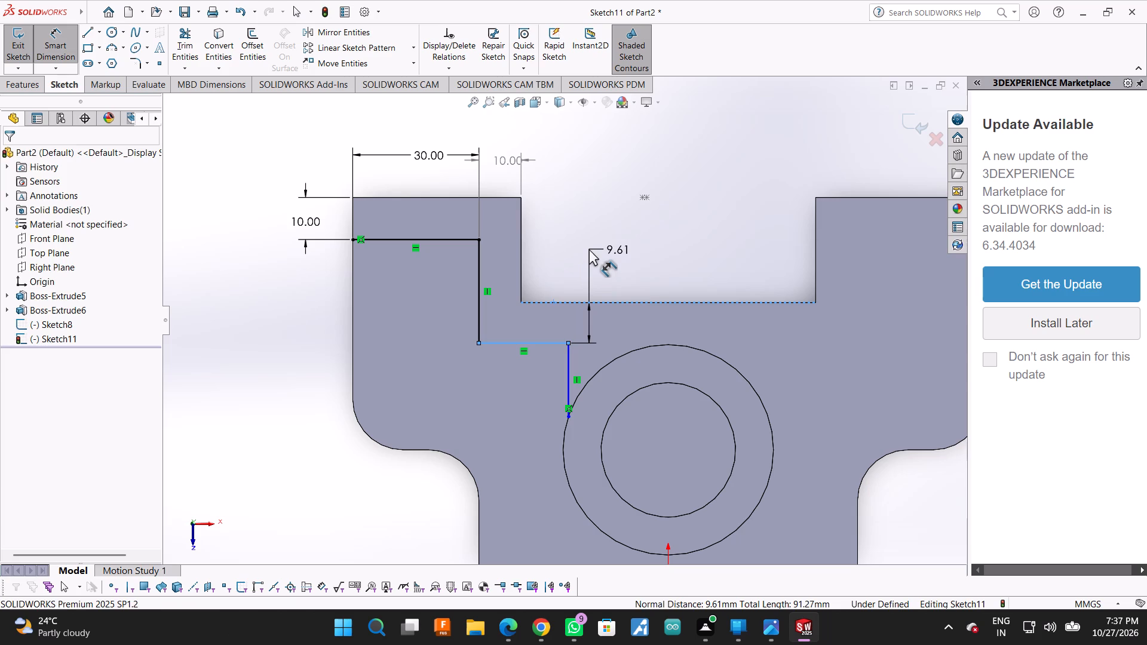
pyautogui.write('10')
pyautogui.press('Return')
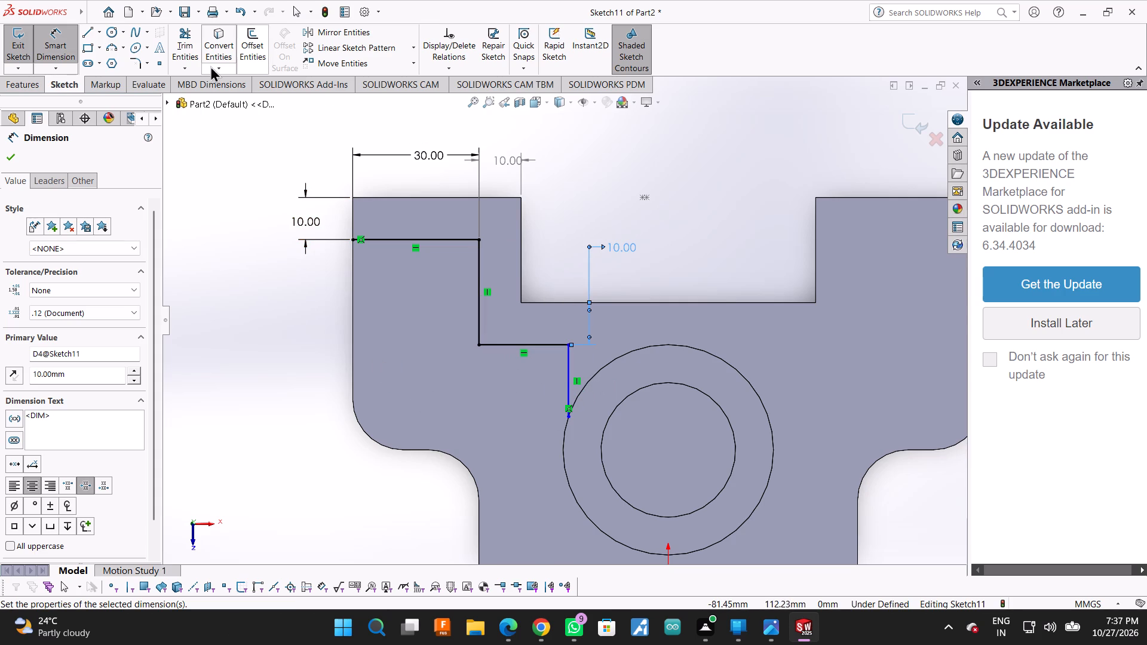
# Trim away the profile's lower vertical line and lower horizontal line.
pyautogui.click(179, 34)
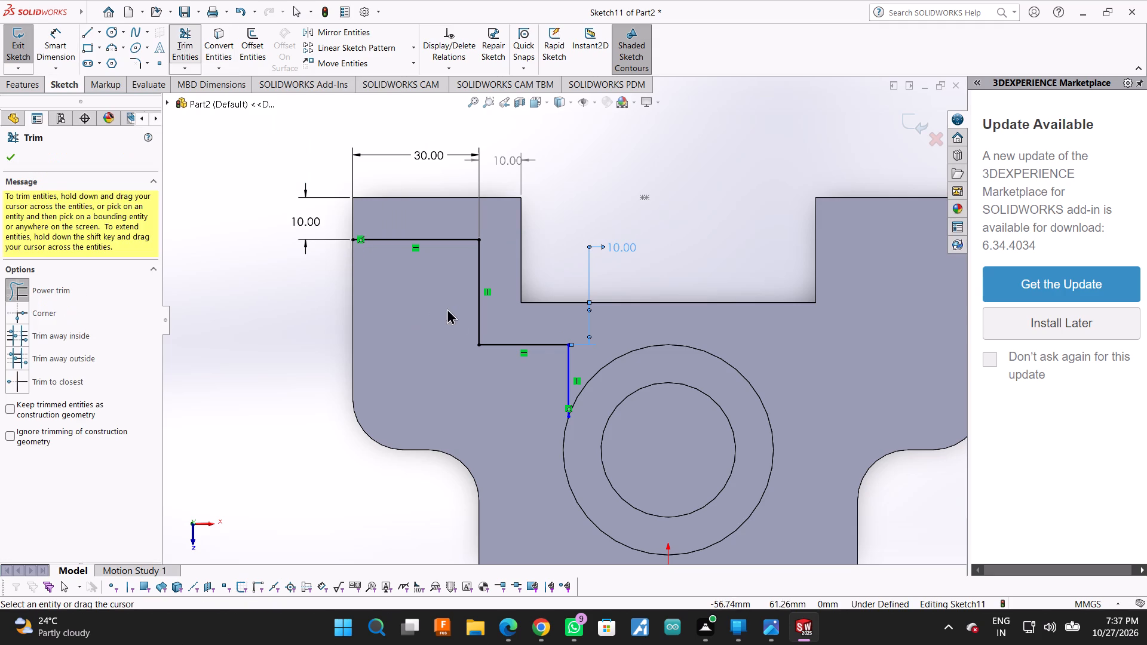
pyautogui.click(538, 330)
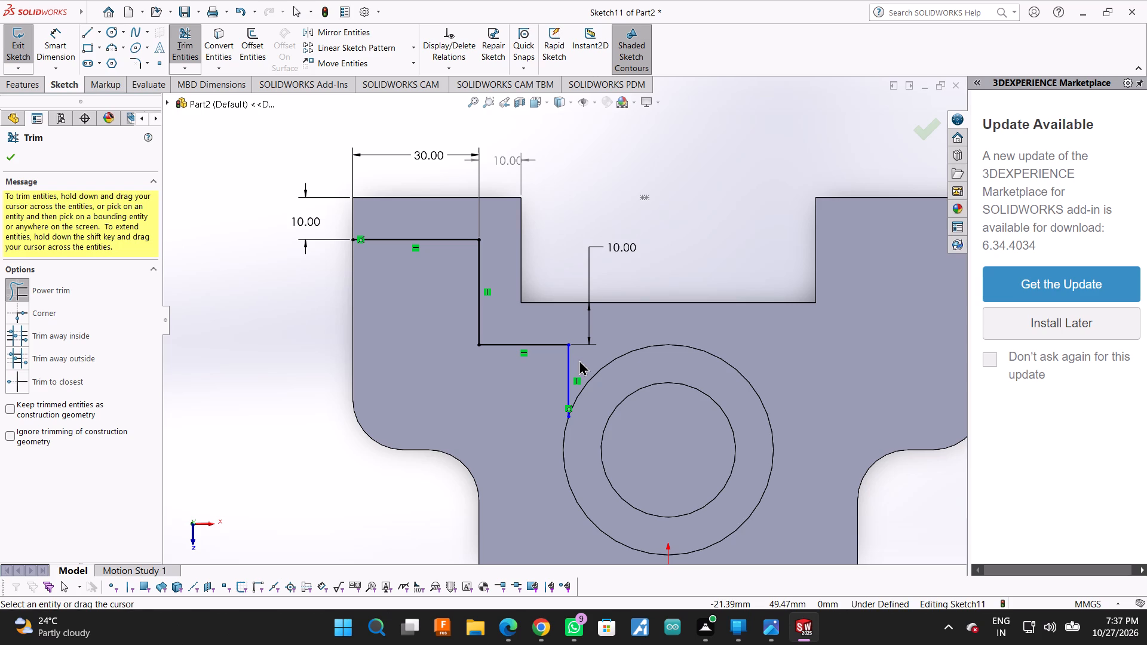
pyautogui.moveTo(573, 357); pyautogui.dragTo(556, 358)
pyautogui.moveTo(556, 358); pyautogui.dragTo(481, 392)
pyautogui.moveTo(525, 329); pyautogui.dragTo(532, 380)
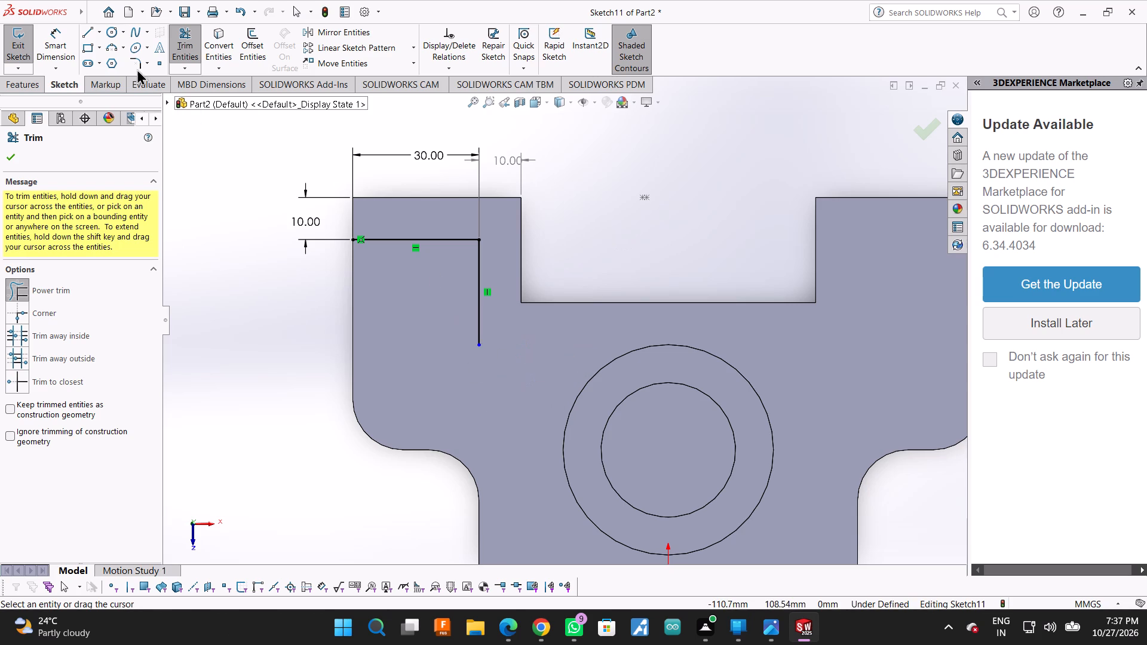
# Draw a 25 mm vertical line up from the boss circle's left quadrant and a 20 mm horizontal line to the upper vertical line's lower end.
pyautogui.click(84, 30)
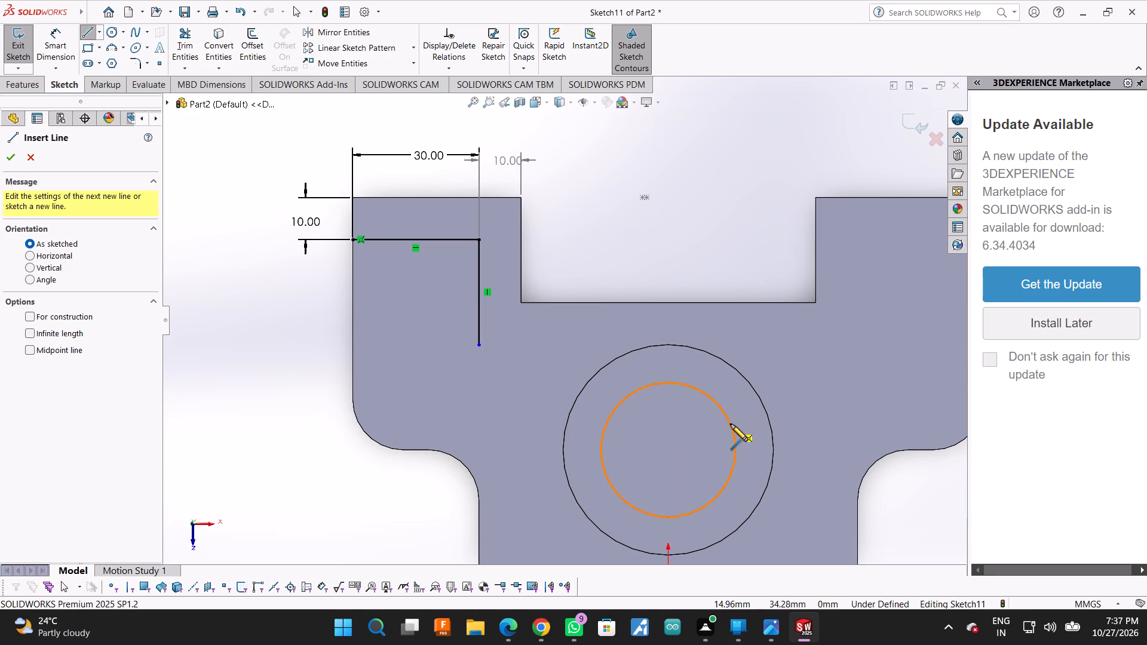
pyautogui.click(563, 452)
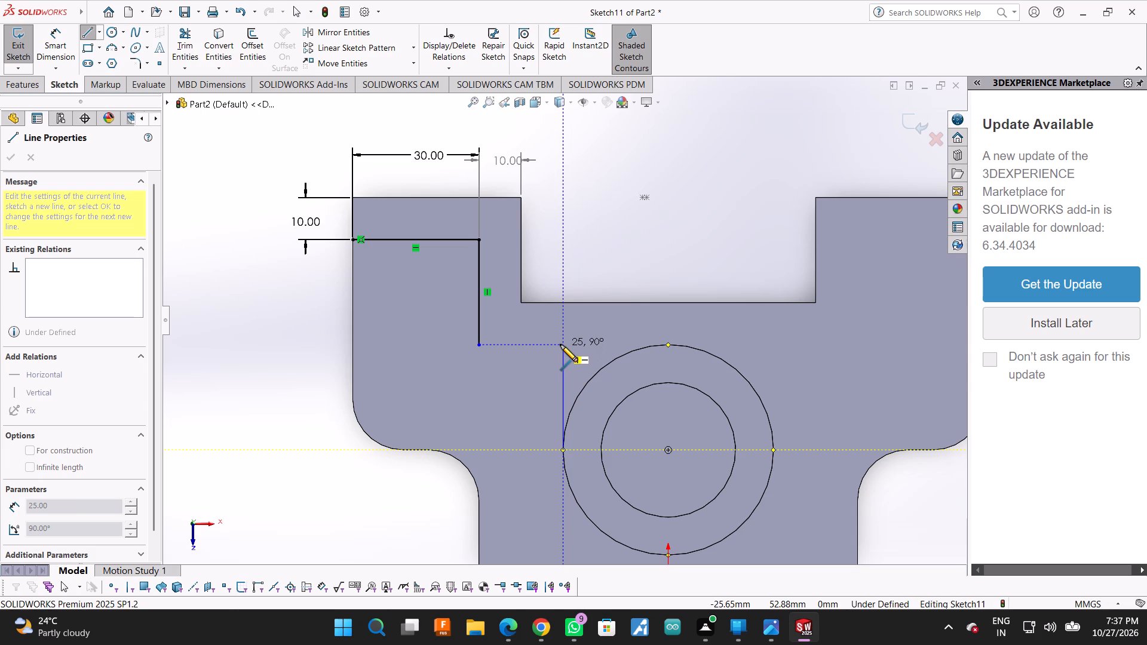
pyautogui.click(560, 345)
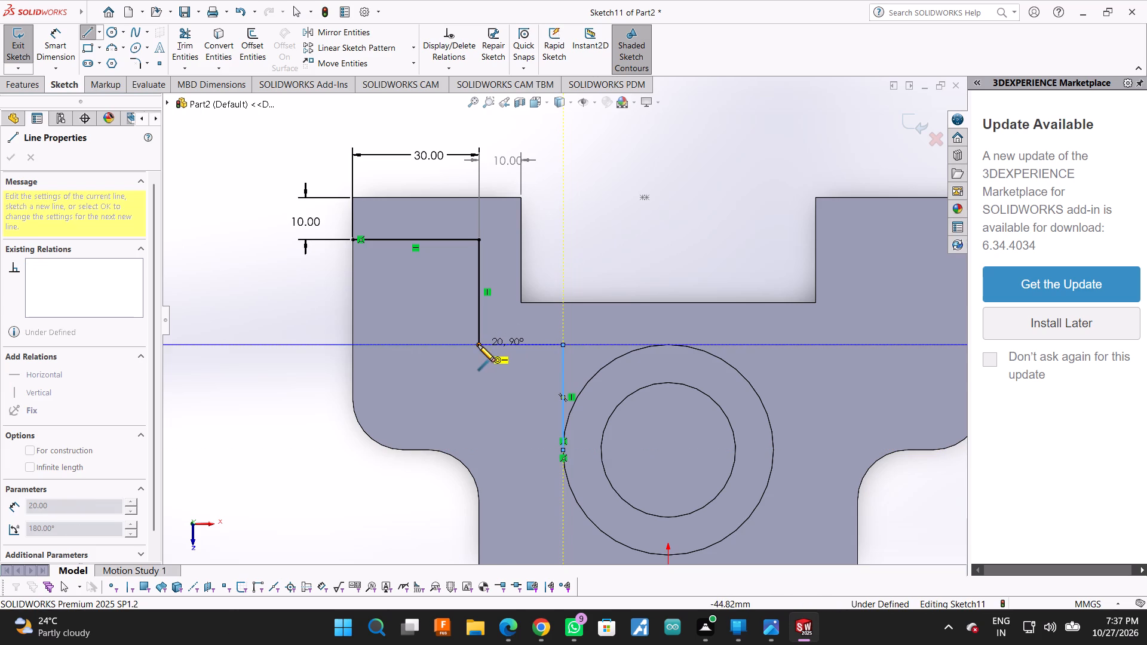
pyautogui.click(477, 344)
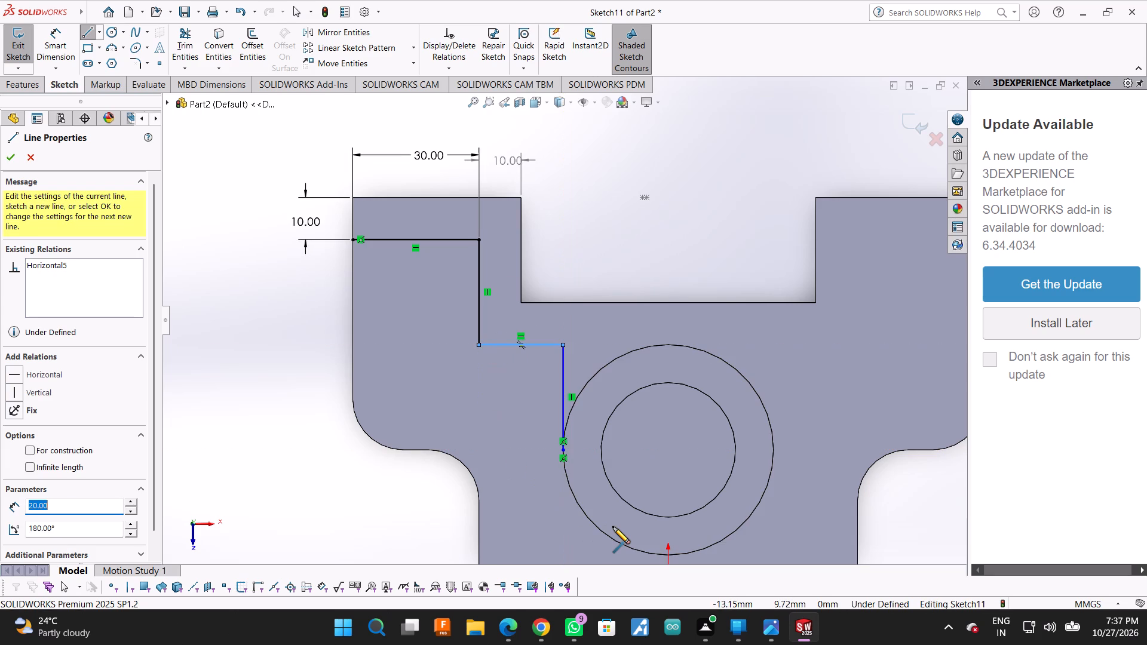
pyautogui.click(16, 163)
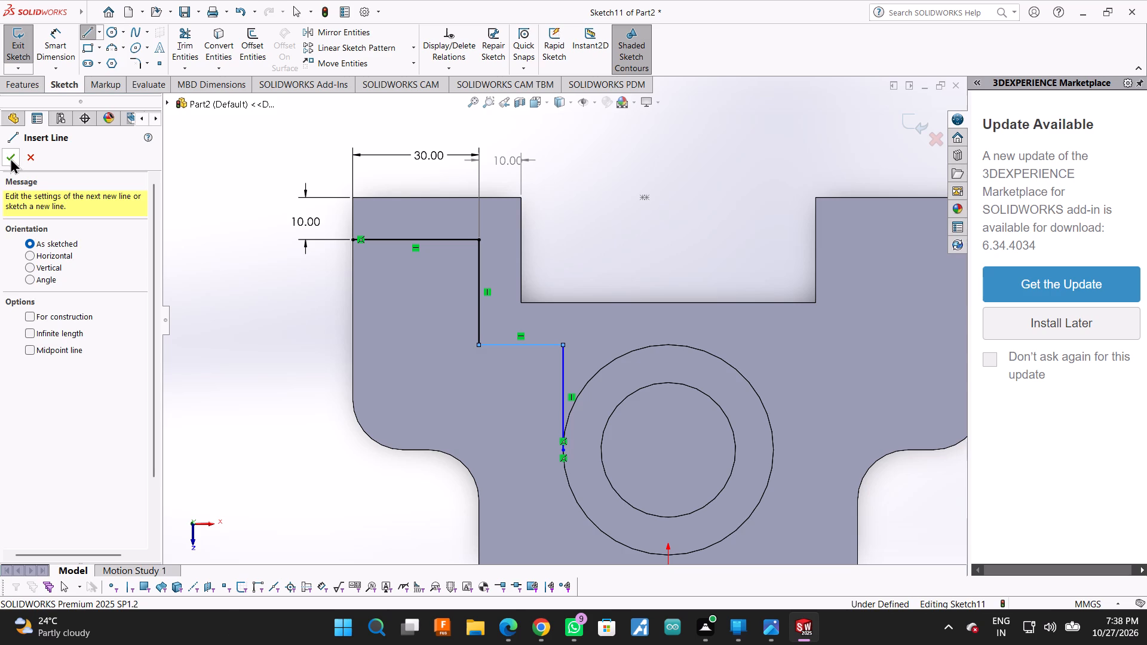
pyautogui.click(10, 158)
# Dimension the gap between the new lower horizontal line and the notch's bottom edge as 10 mm.
pyautogui.click(55, 32)
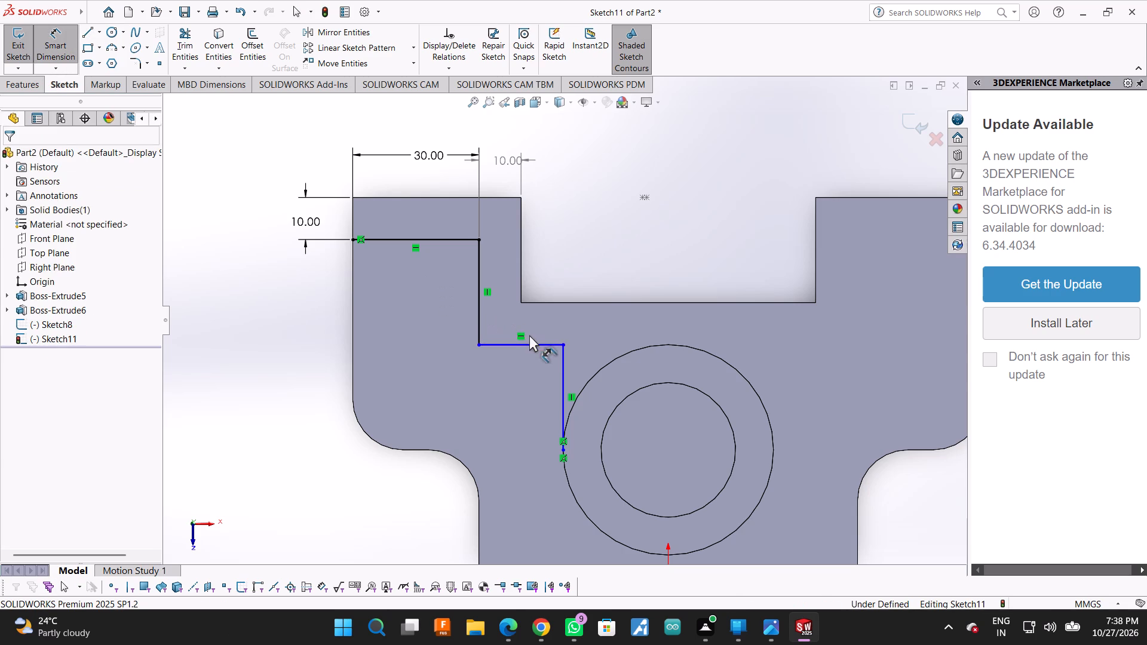
pyautogui.click(533, 345)
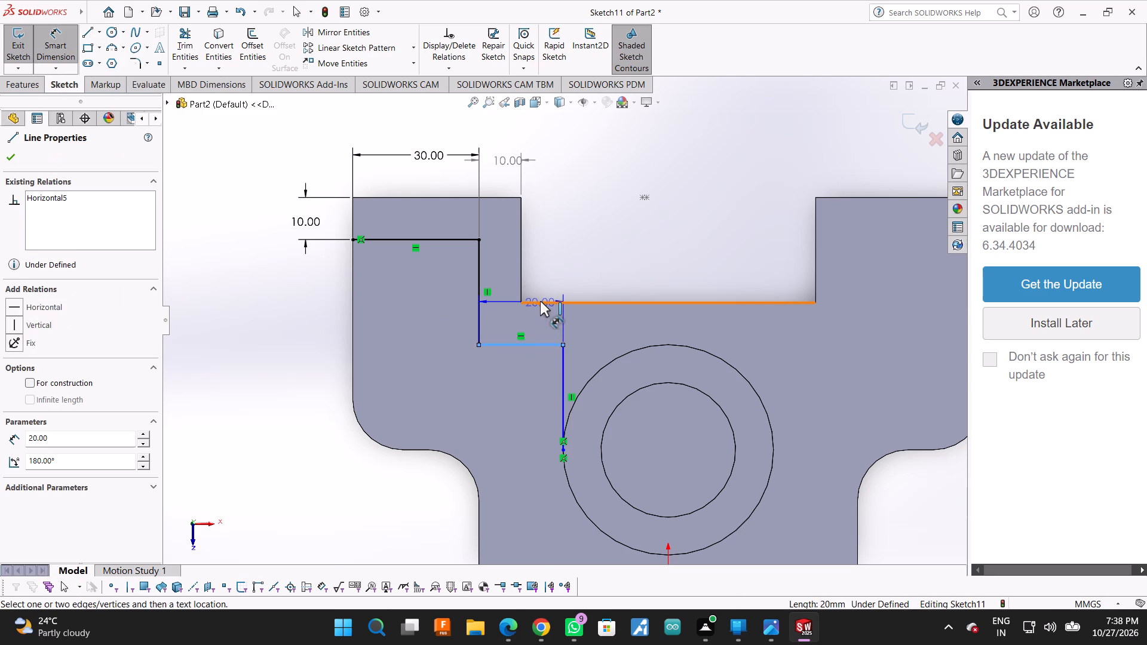
pyautogui.click(540, 301)
pyautogui.click(553, 206)
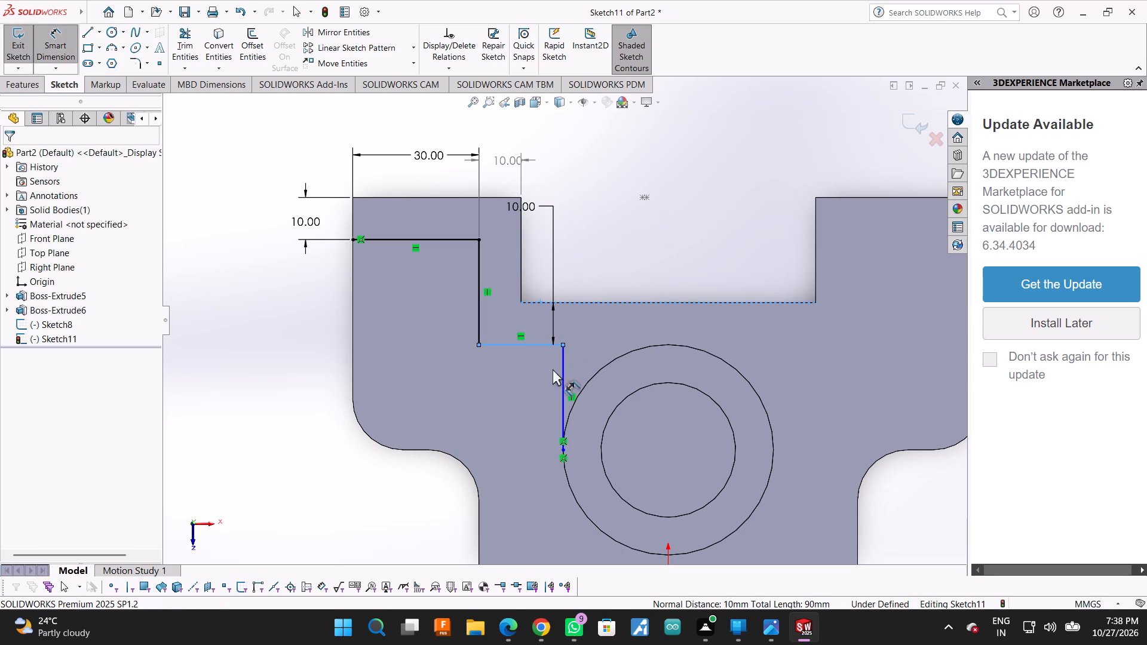
pyautogui.click(502, 187)
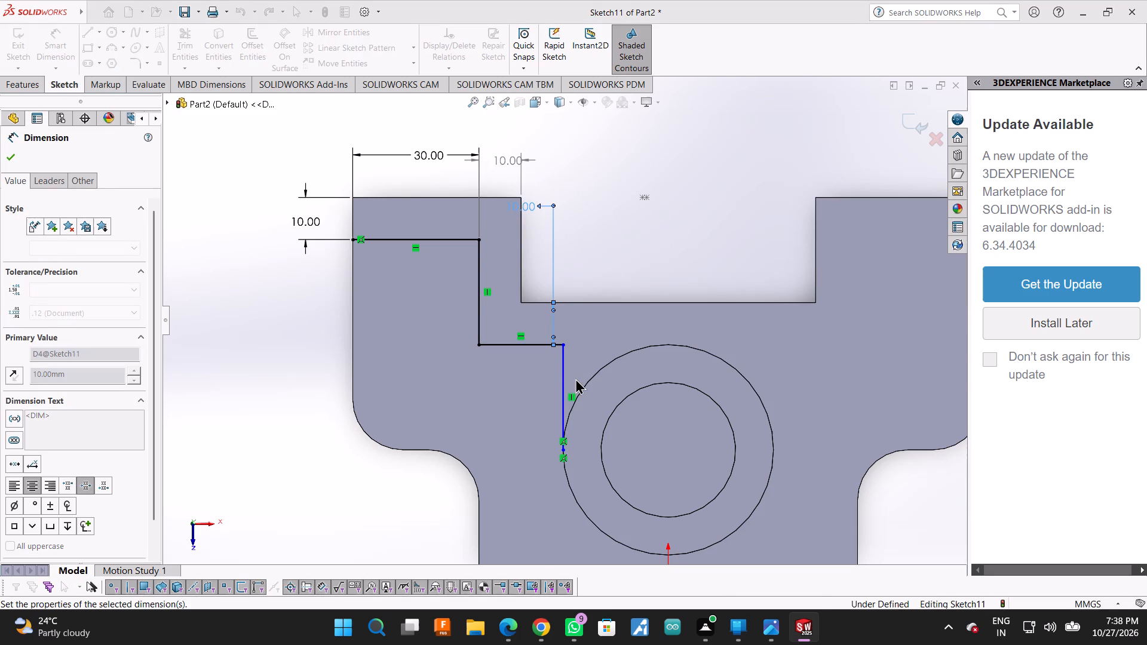
# Dimension the length of the profile's lower vertical line as 25 mm.
pyautogui.click(562, 368)
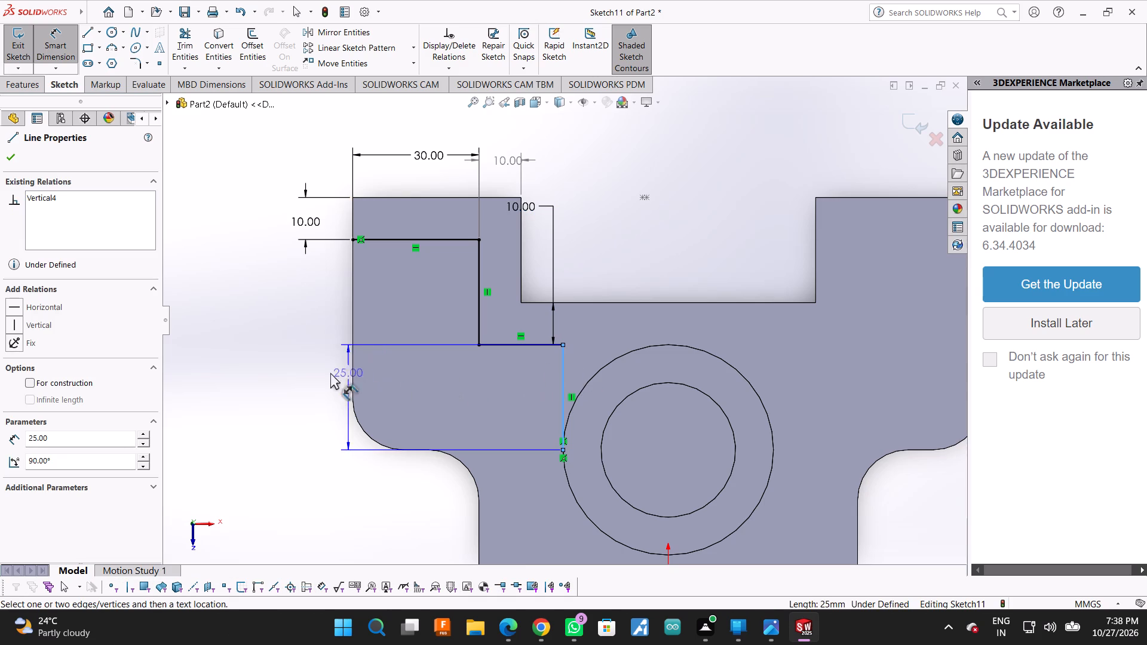
pyautogui.click(311, 391)
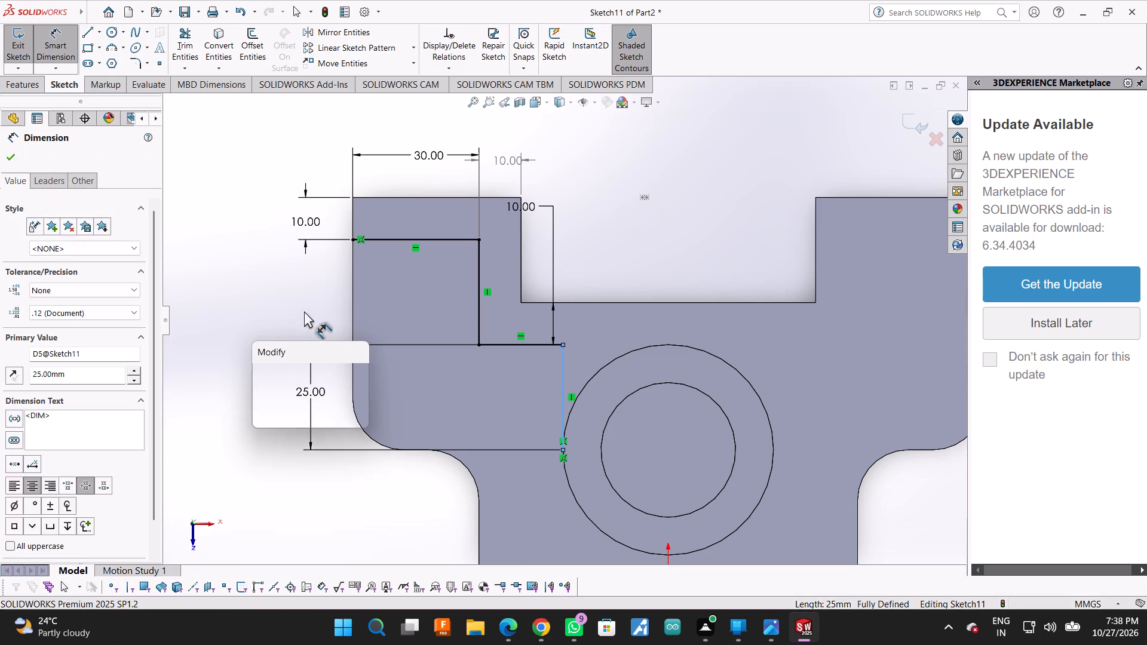
pyautogui.click(260, 368)
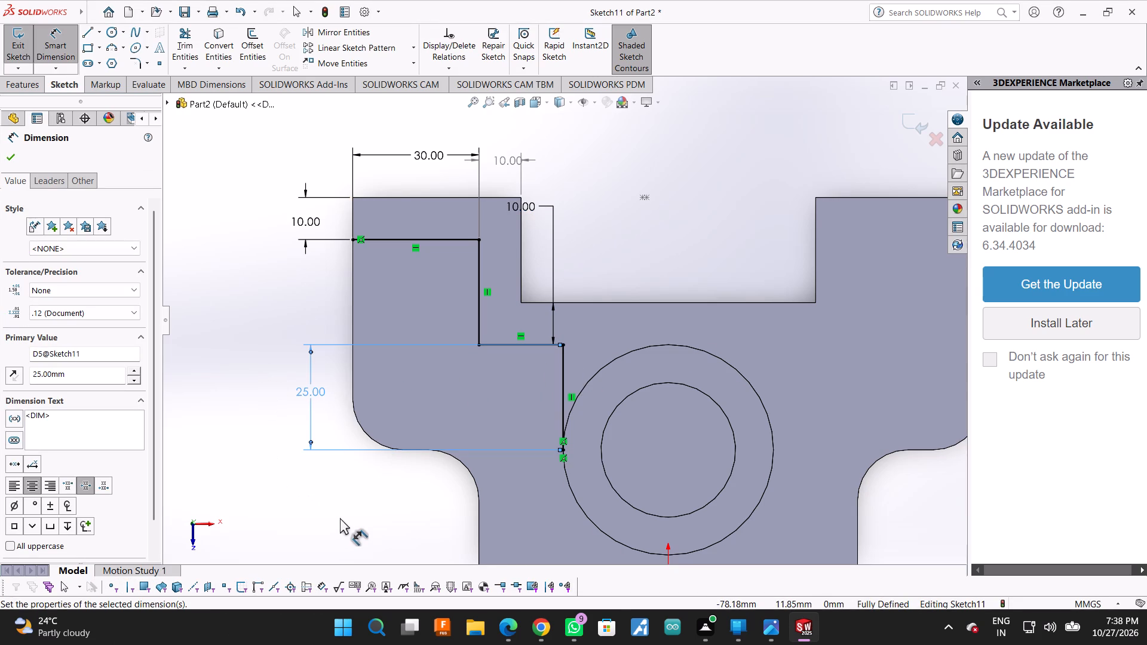
pyautogui.scroll(1, 340, 518)
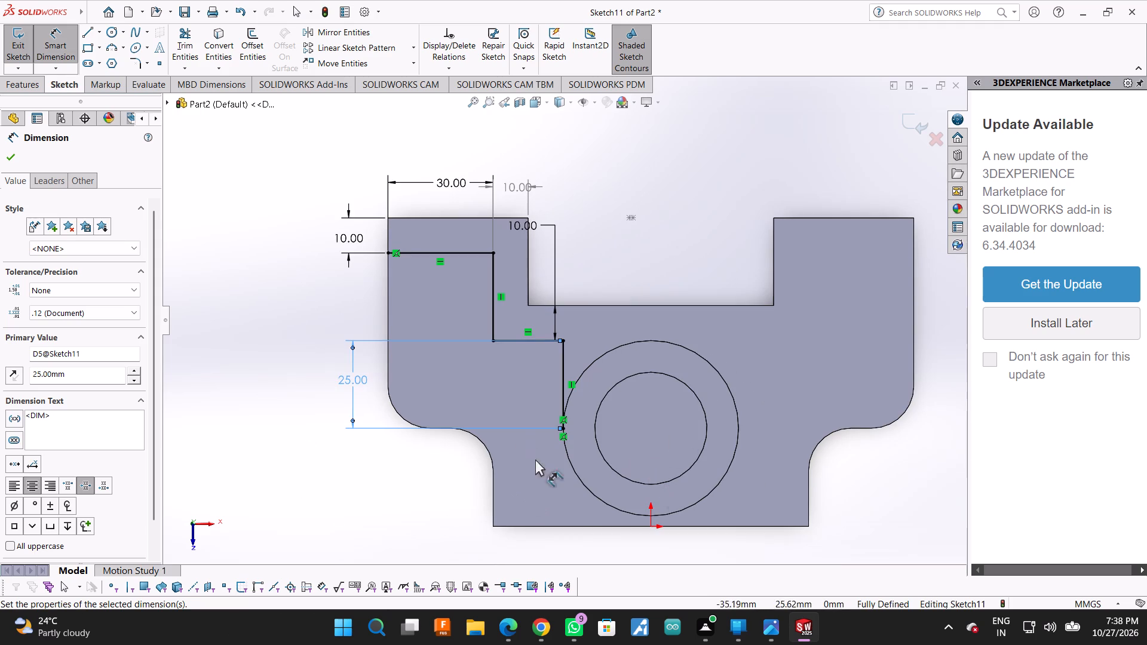
pyautogui.click(8, 153)
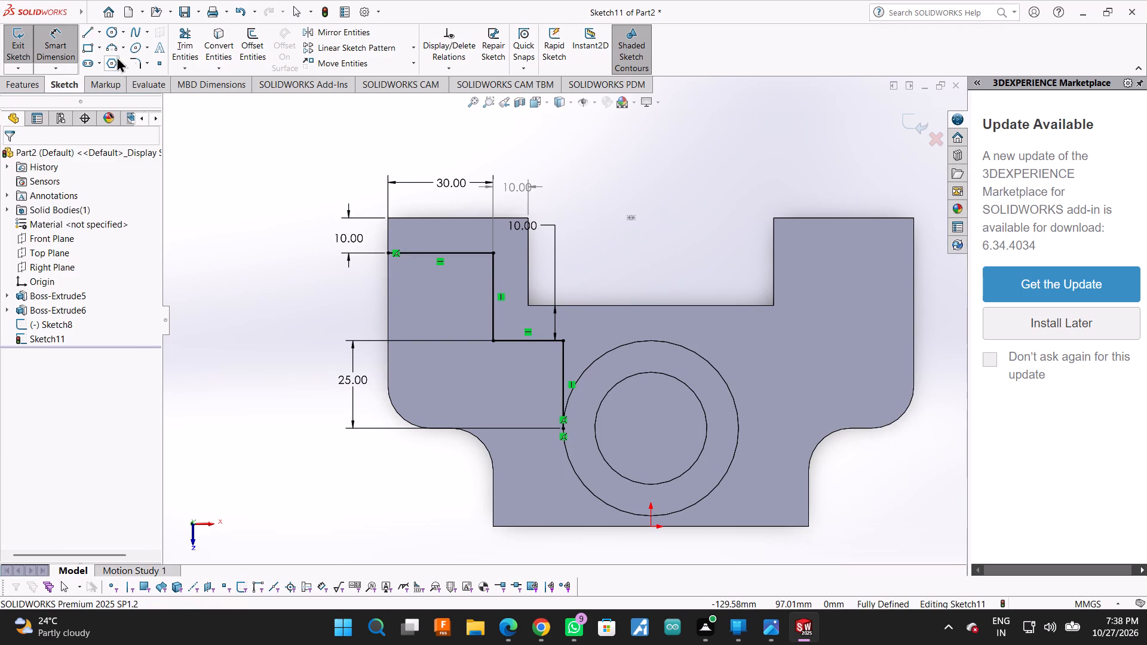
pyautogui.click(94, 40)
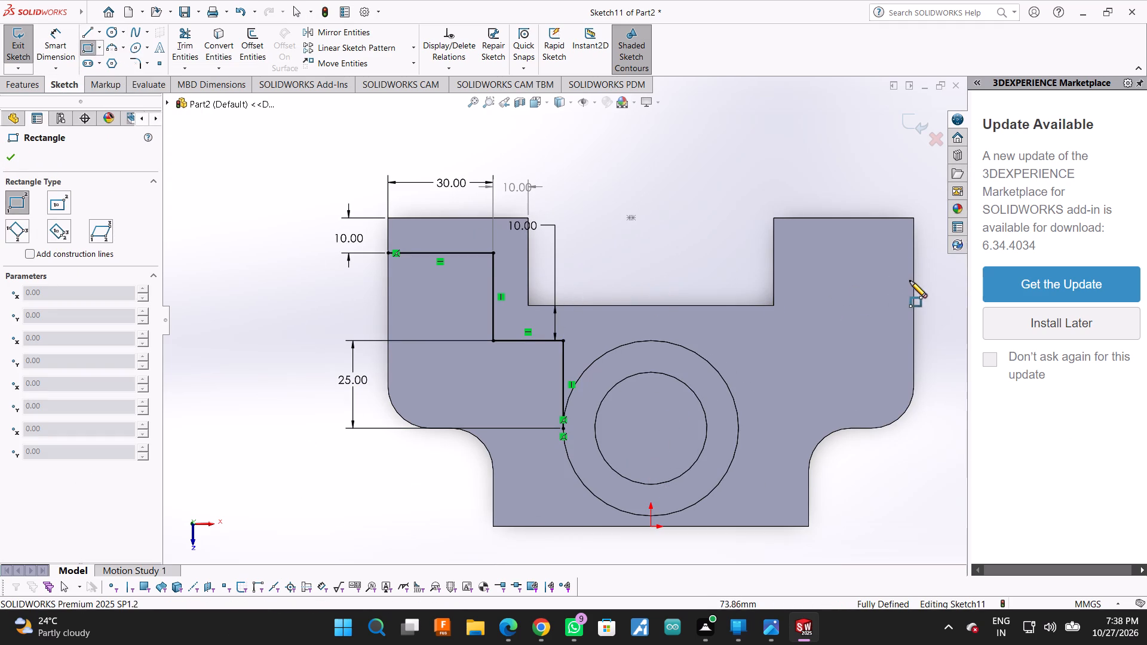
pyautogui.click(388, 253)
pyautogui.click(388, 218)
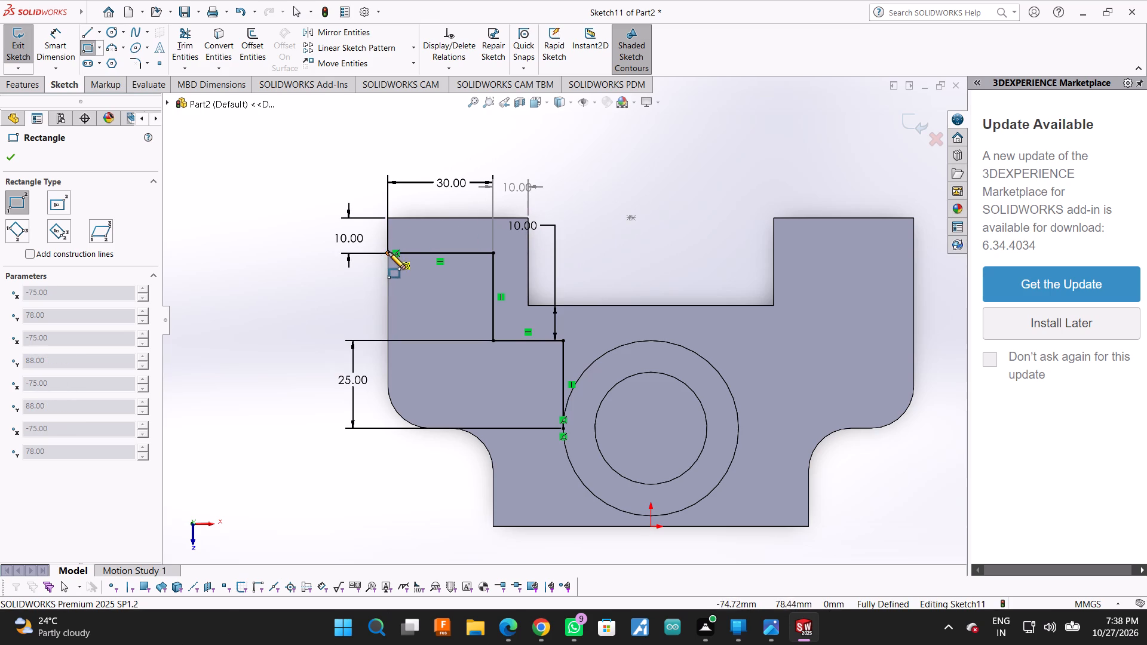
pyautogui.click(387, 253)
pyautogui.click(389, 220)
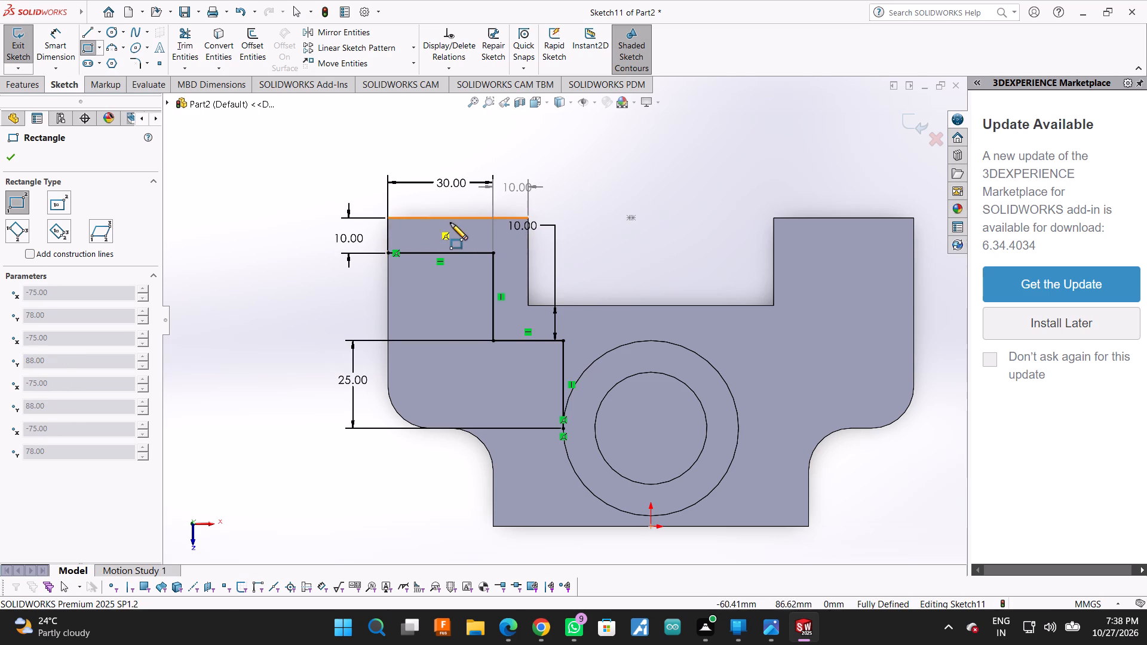
# Trace the plate's upper outline with connected lines: 10 mm up the left end, across both 40 mm arm tops and around the 25 mm deep notch.
pyautogui.click(87, 32)
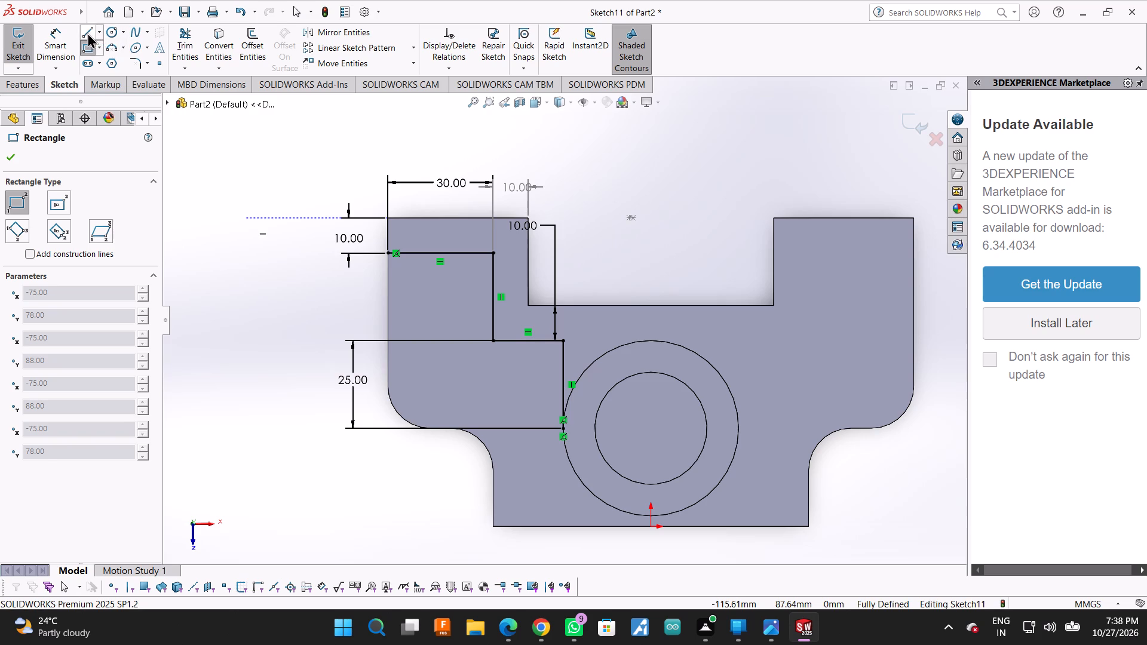
pyautogui.click(390, 254)
pyautogui.click(389, 217)
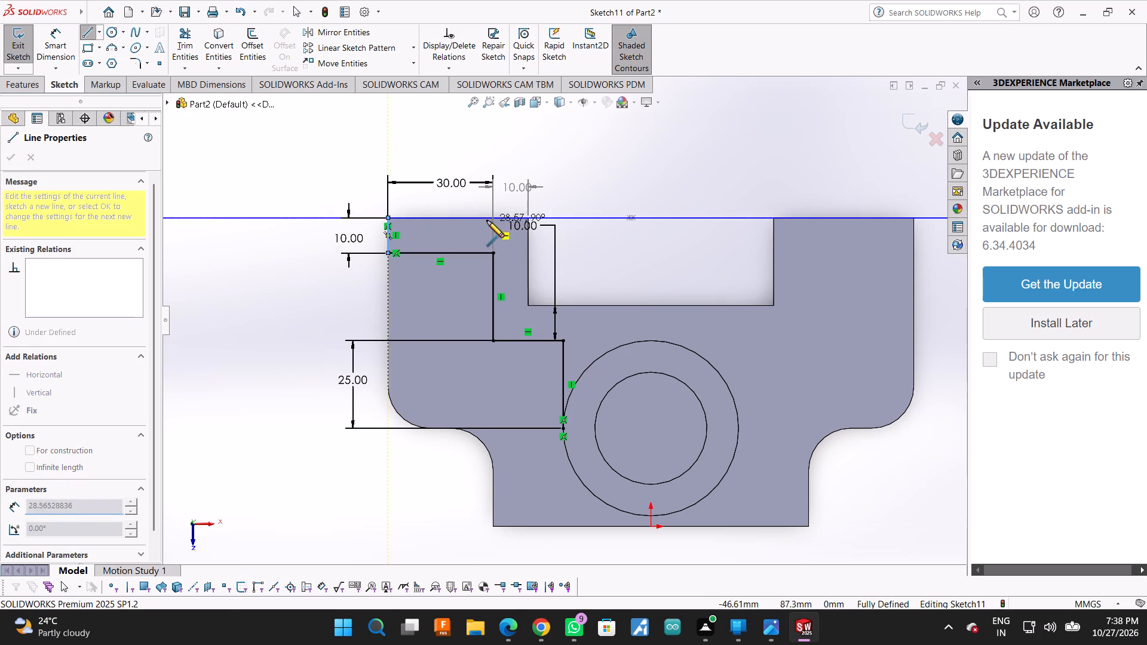
pyautogui.click(529, 217)
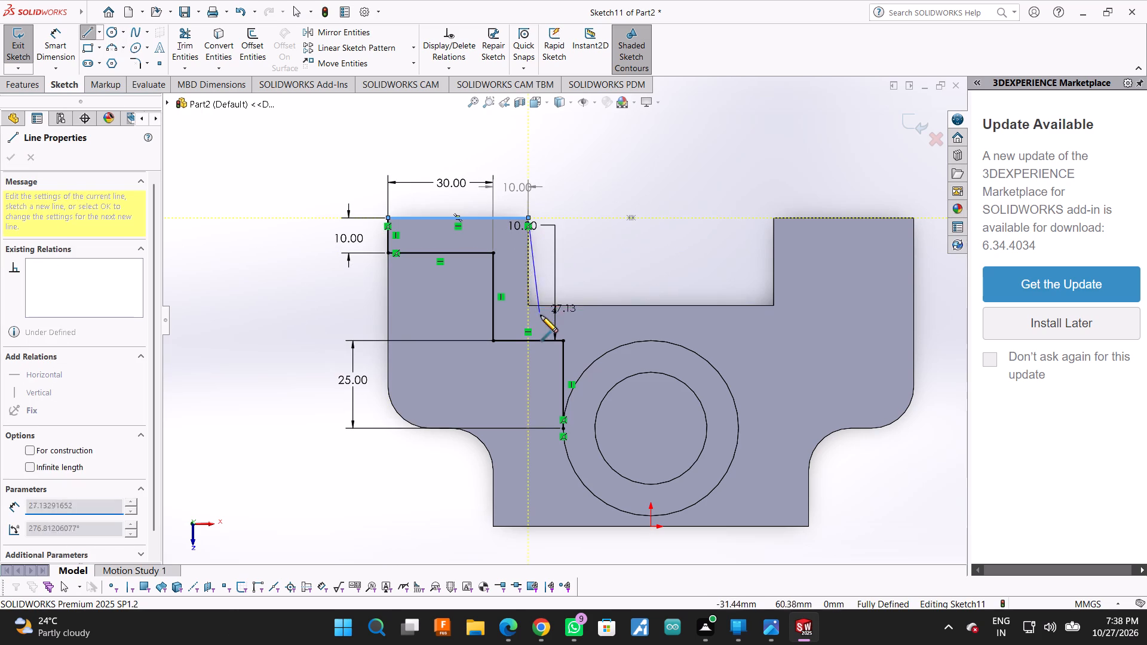
pyautogui.click(530, 308)
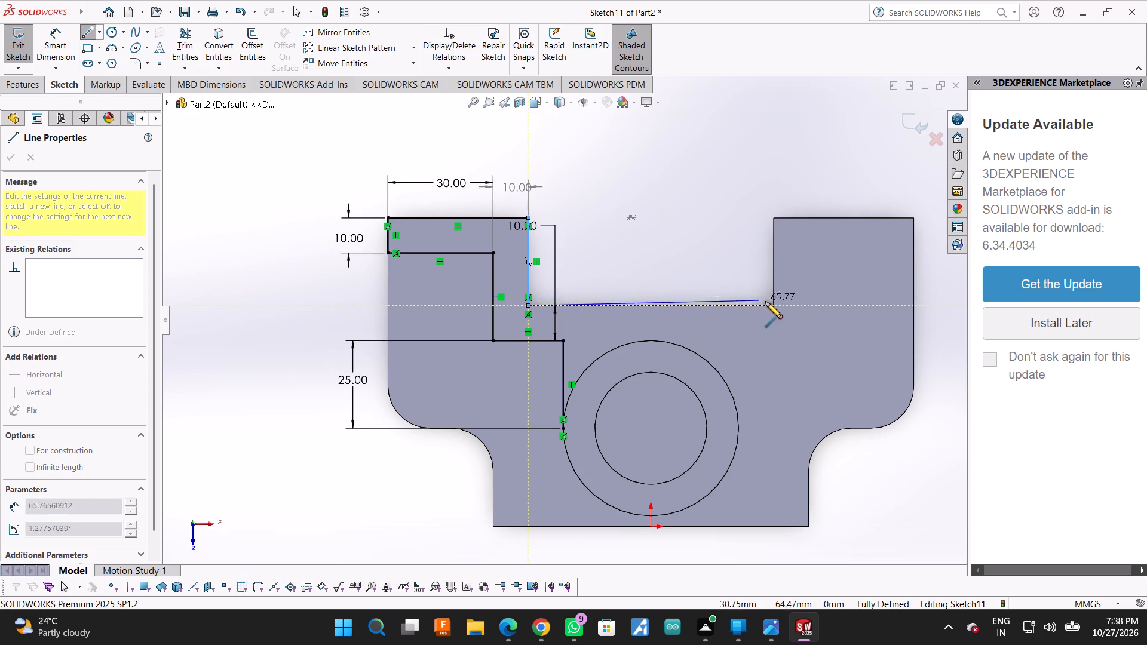
pyautogui.moveTo(772, 306); pyautogui.dragTo(771, 300)
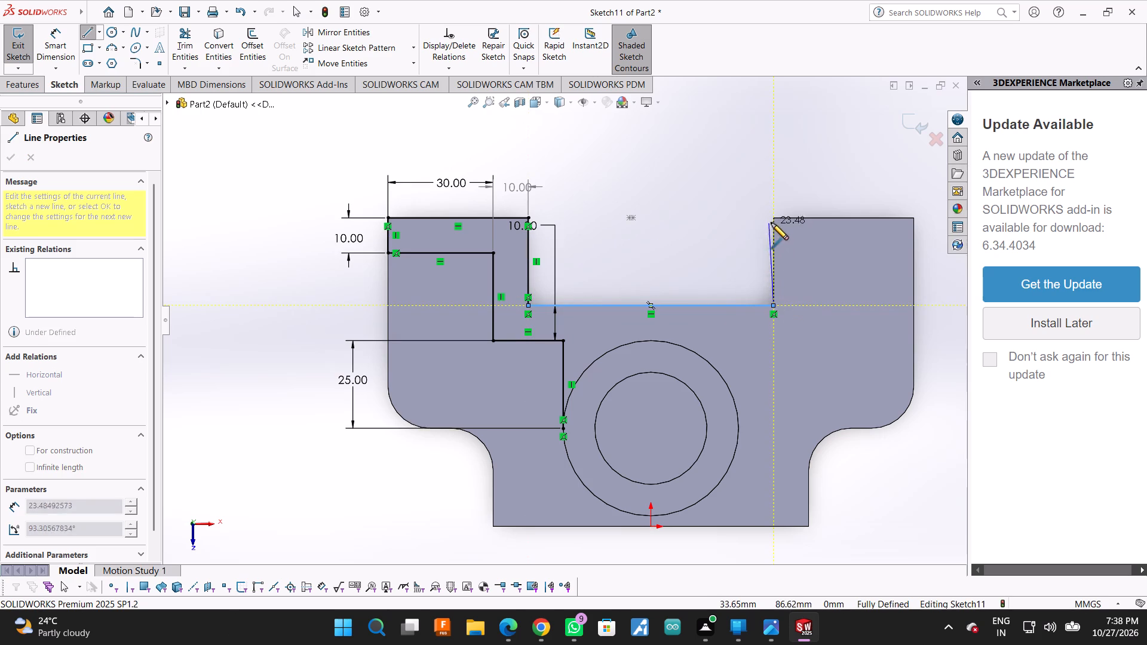
pyautogui.click(776, 217)
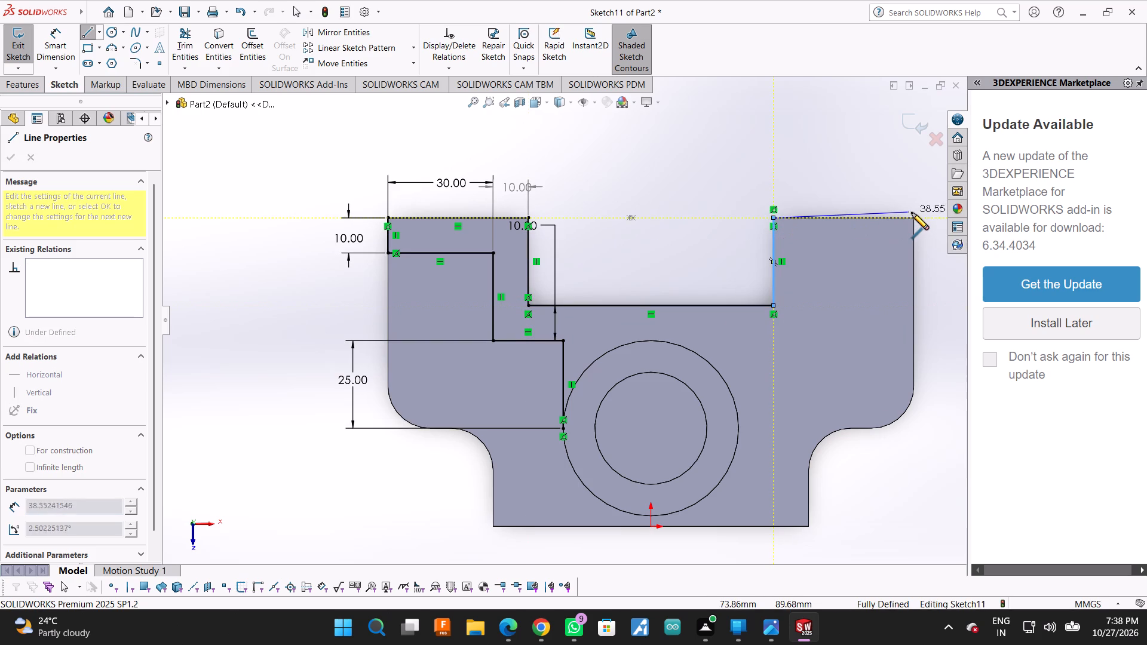
pyautogui.click(911, 220)
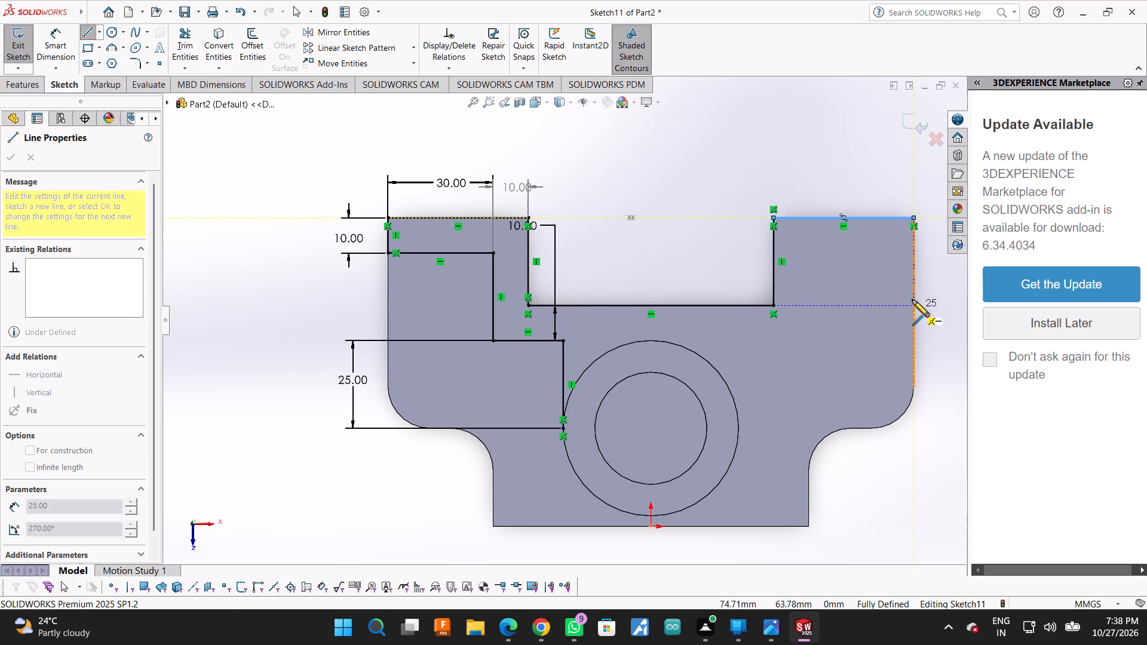
# Continue the lines 10 mm down the right end, about 31 mm inward, 21 mm down, 20 mm inward, and to the boss circle's right quadrant.
pyautogui.click(914, 253)
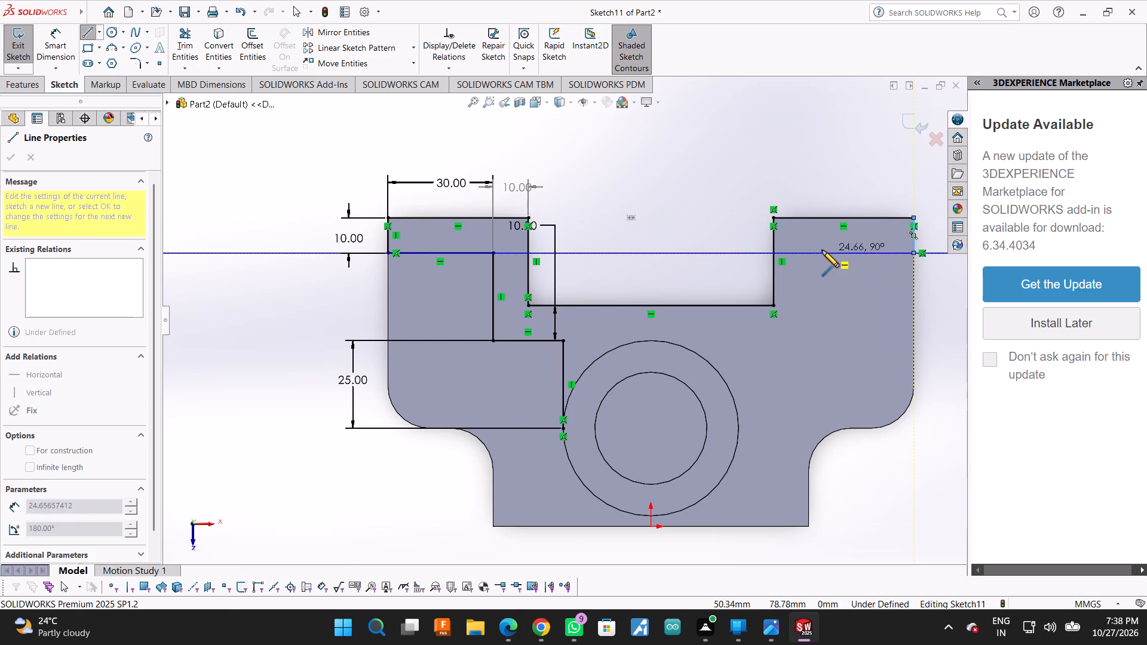
pyautogui.click(804, 254)
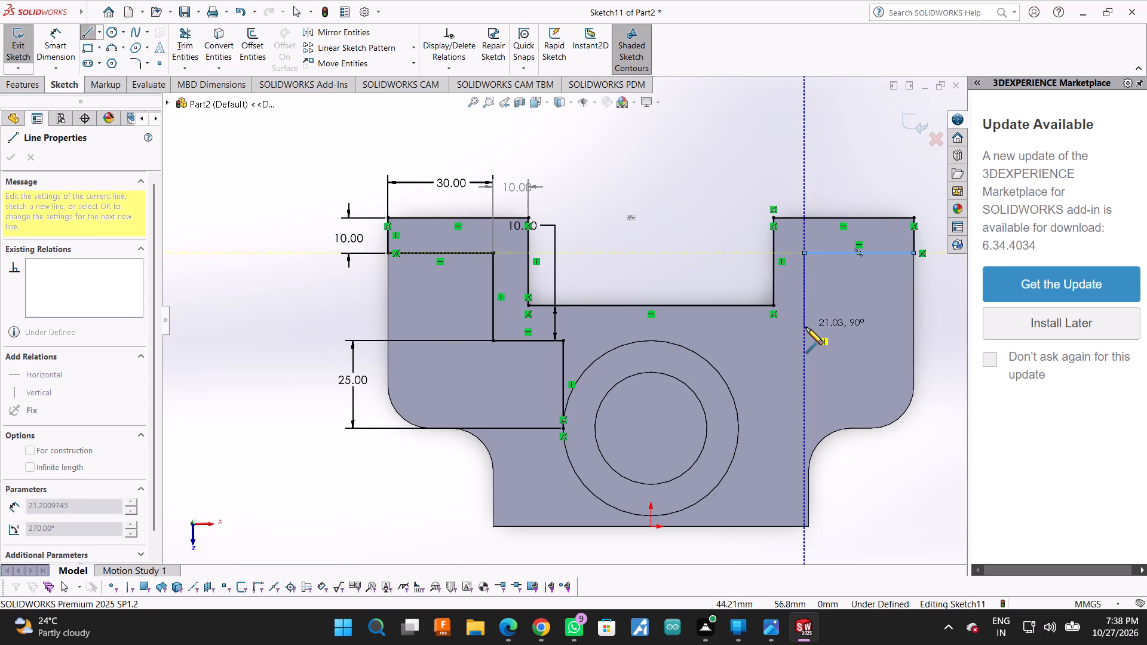
pyautogui.click(806, 327)
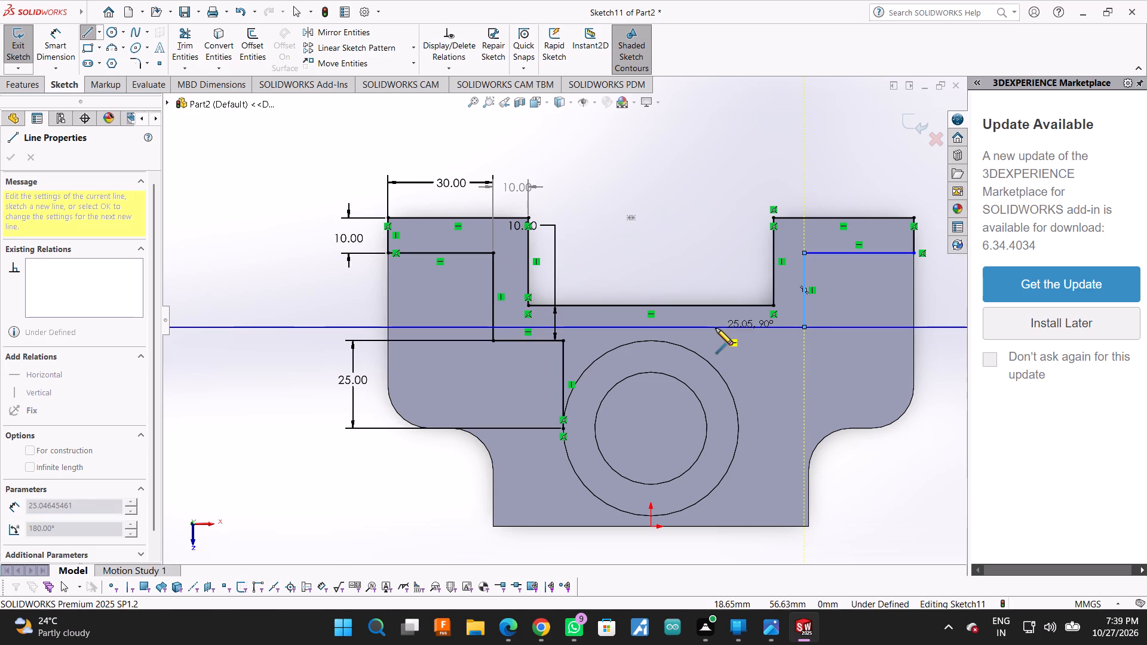
pyautogui.click(735, 327)
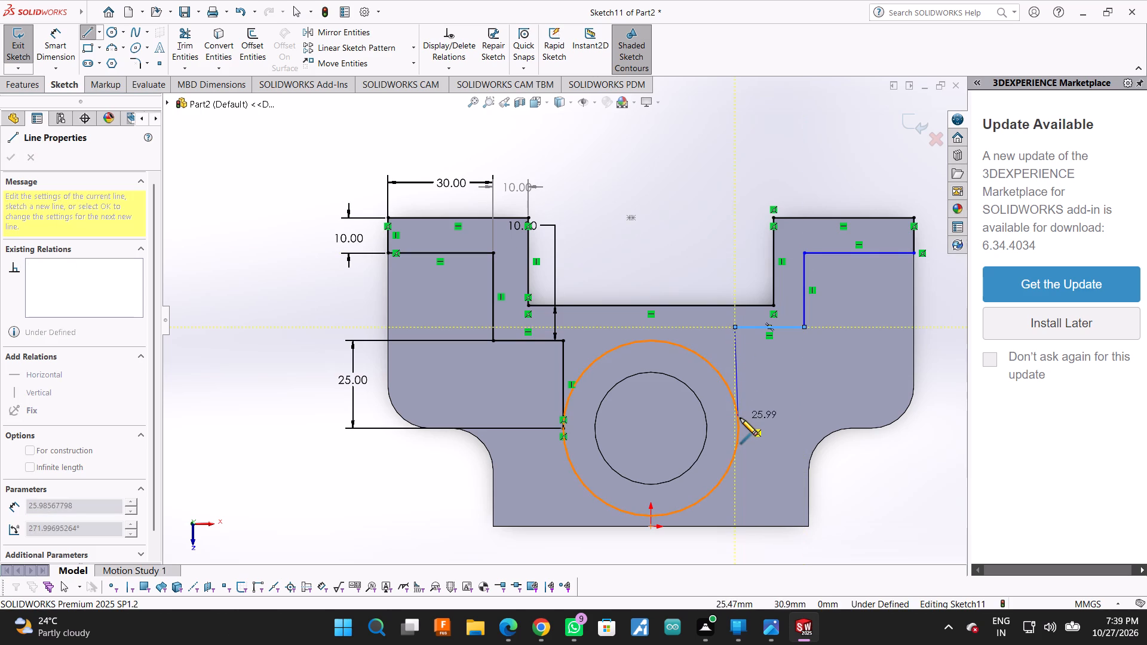
pyautogui.click(741, 425)
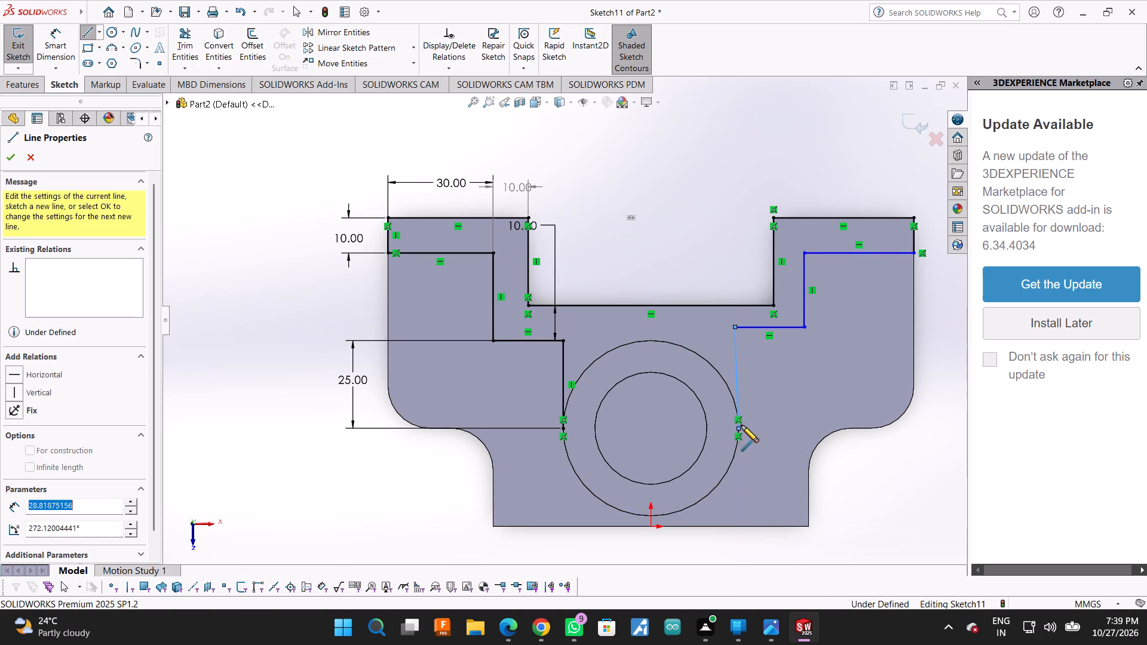
pyautogui.press('Escape')
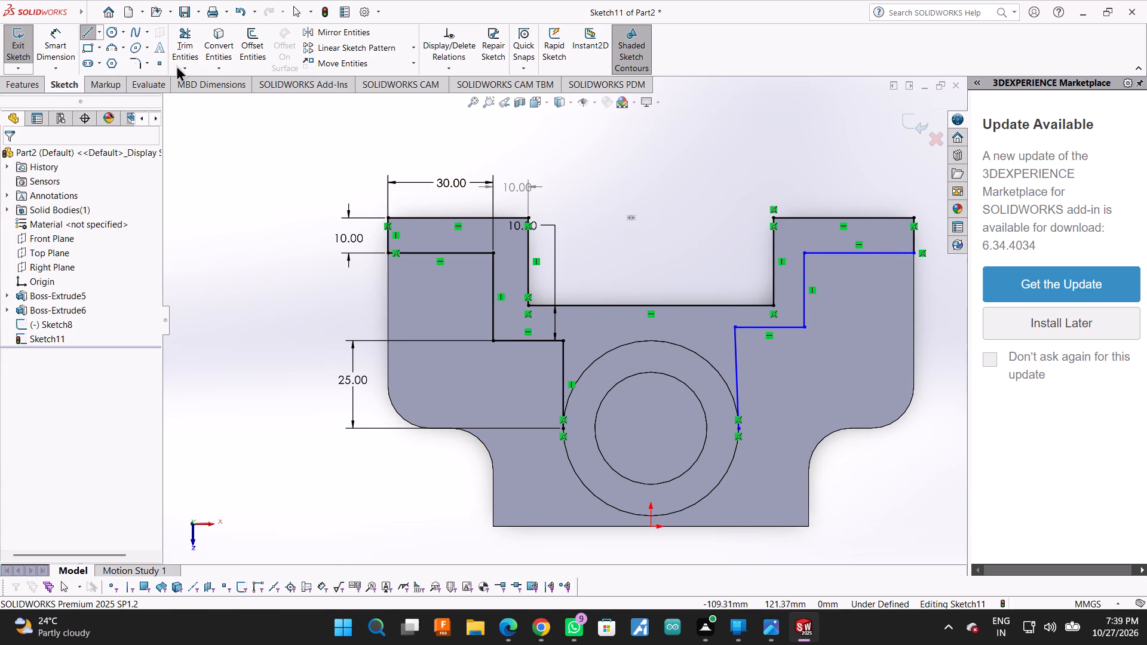
# Dimension the profile's short vertical line at the right arm's outer end as 10 mm.
pyautogui.click(56, 36)
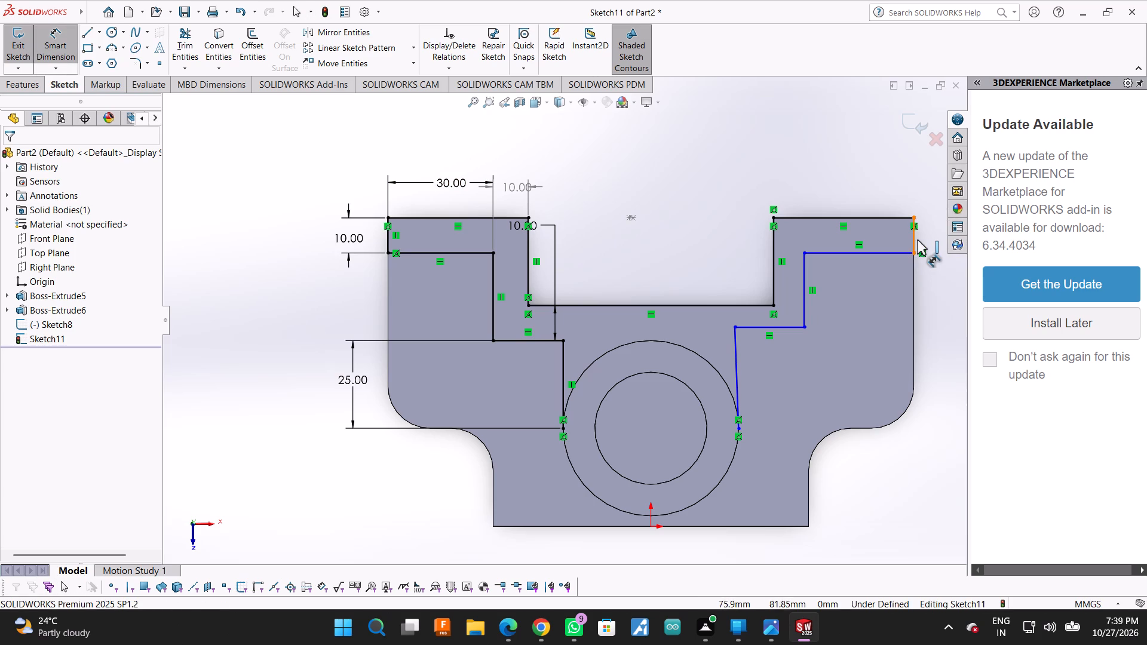
pyautogui.click(917, 239)
pyautogui.click(941, 240)
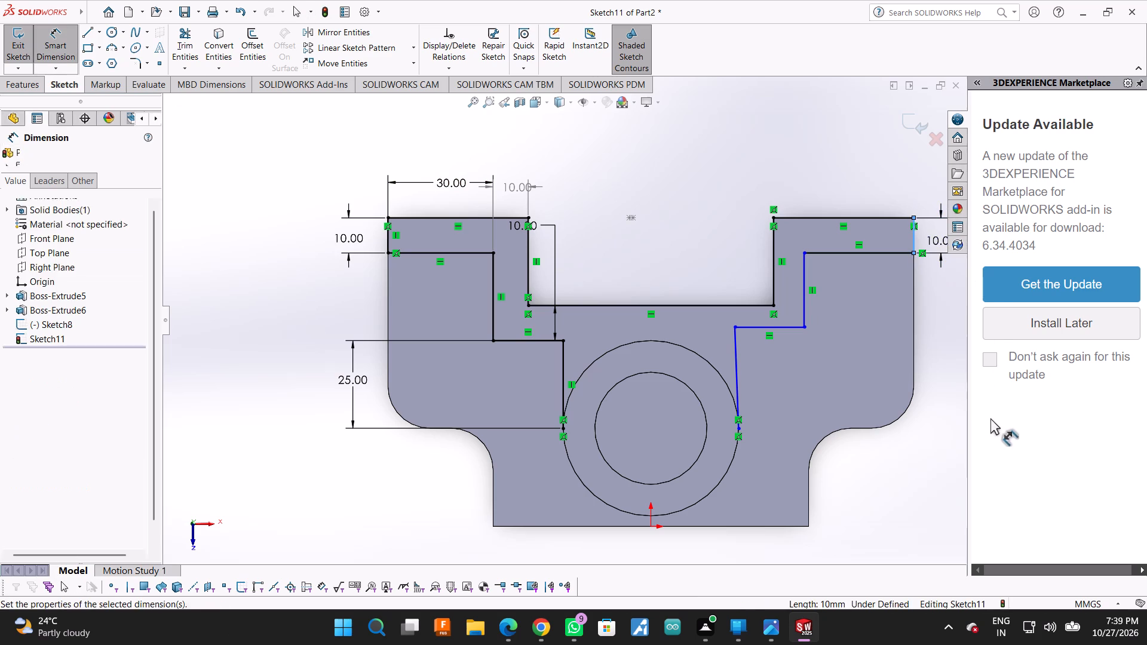
pyautogui.moveTo(968, 412); pyautogui.dragTo(1146, 368)
pyautogui.press('Return')
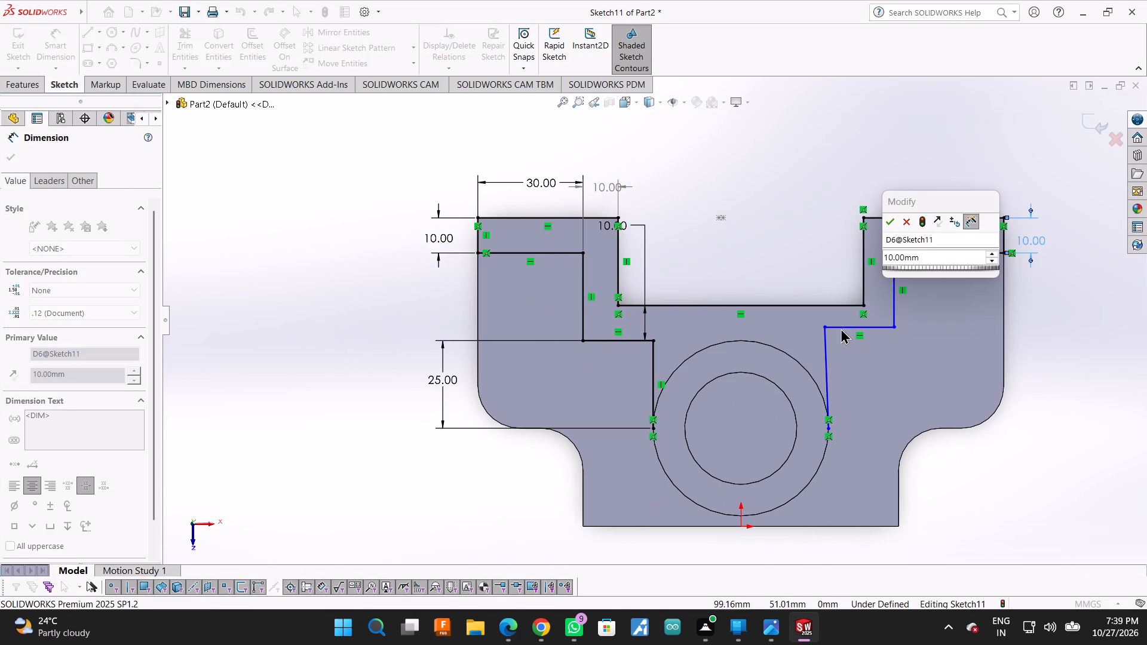
pyautogui.press('Return')
pyautogui.click(890, 229)
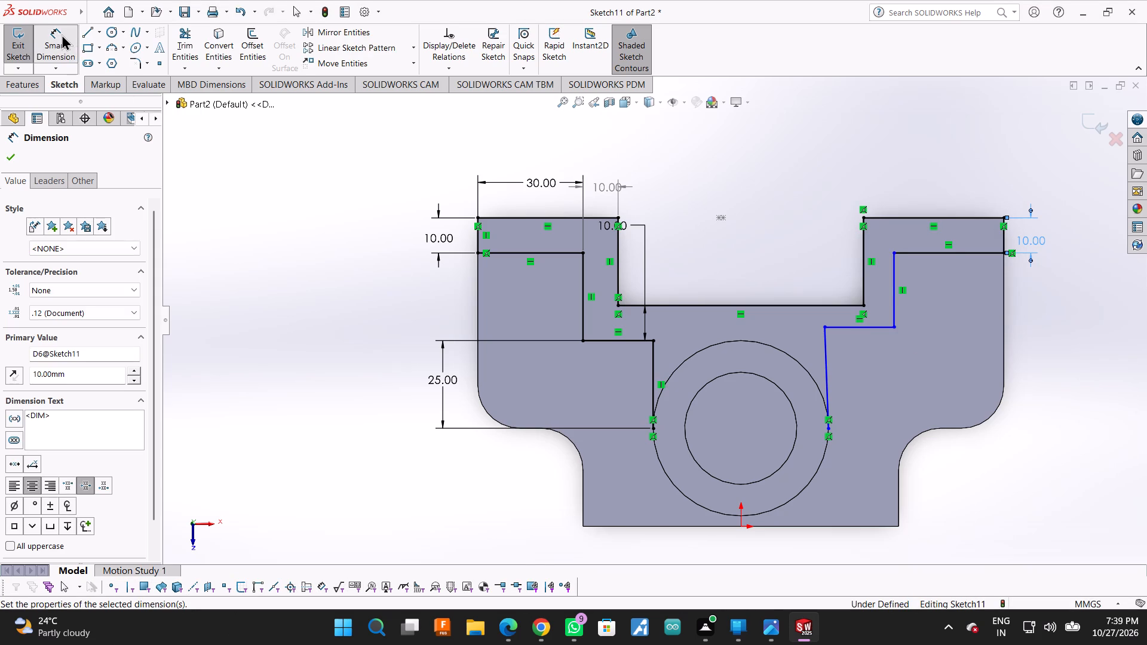
# Dimension the gap between the notch's right edge and the right arm's inner vertical profile line as 10 mm.
pyautogui.click(62, 34)
pyautogui.moveTo(970, 393); pyautogui.dragTo(1146, 356)
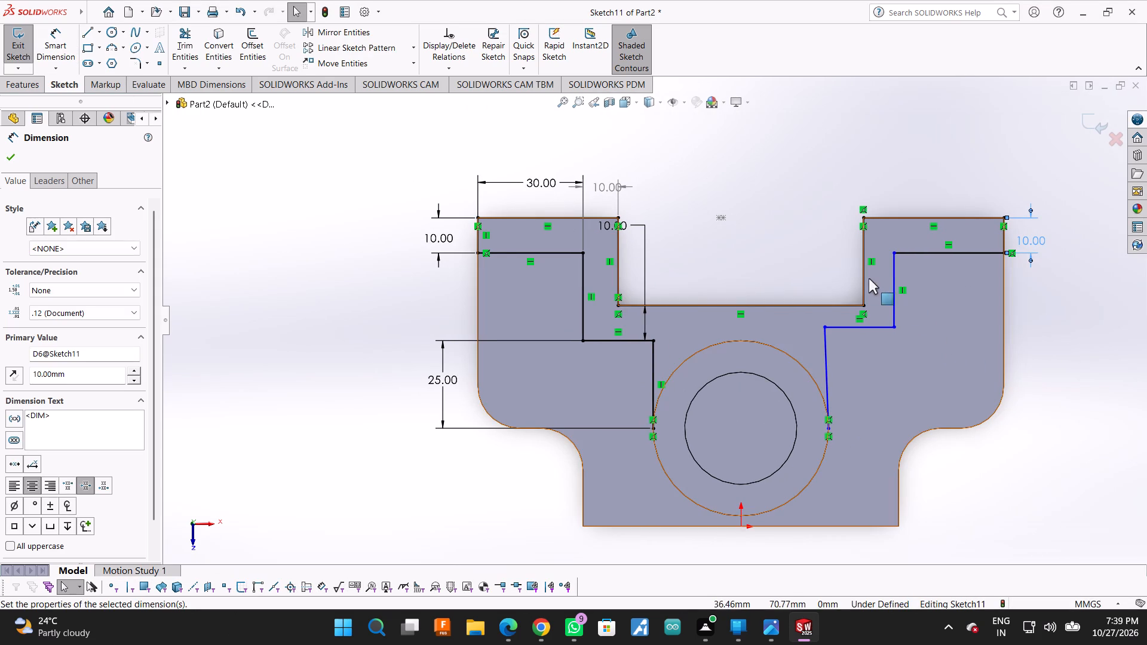
pyautogui.click(862, 282)
pyautogui.click(891, 291)
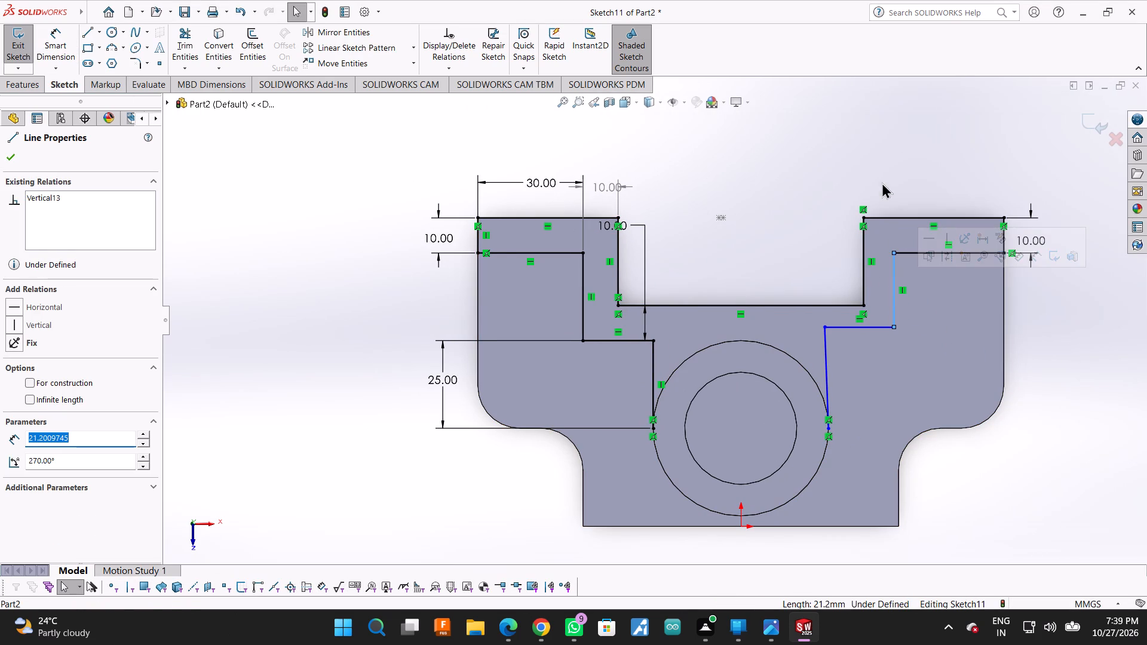
pyautogui.click(50, 35)
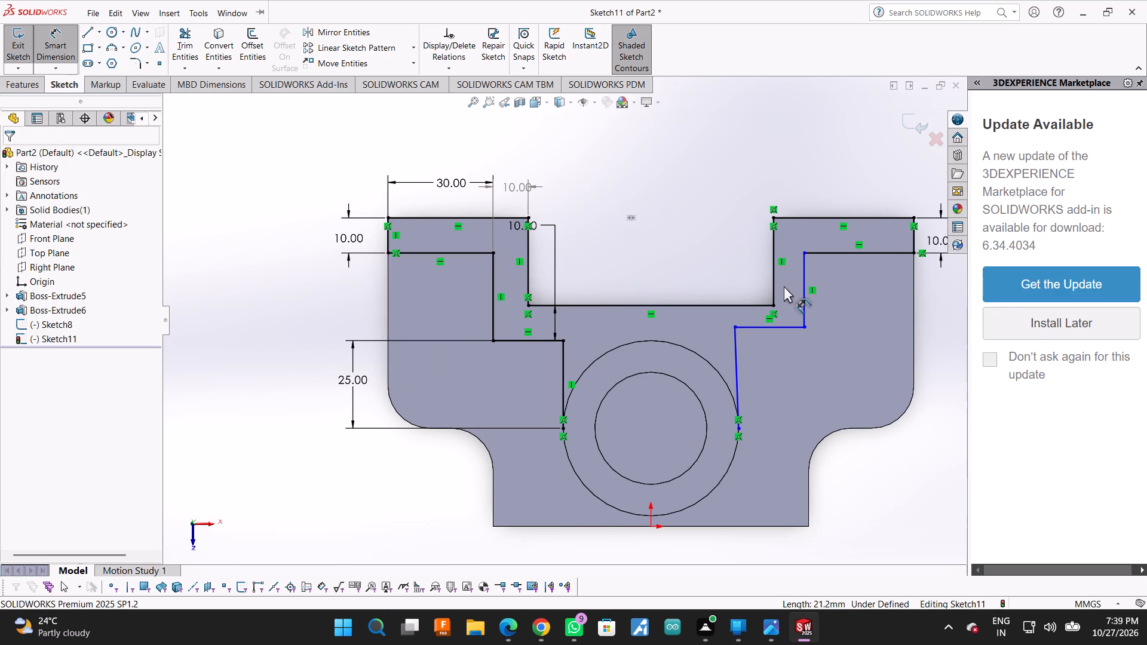
pyautogui.click(776, 281)
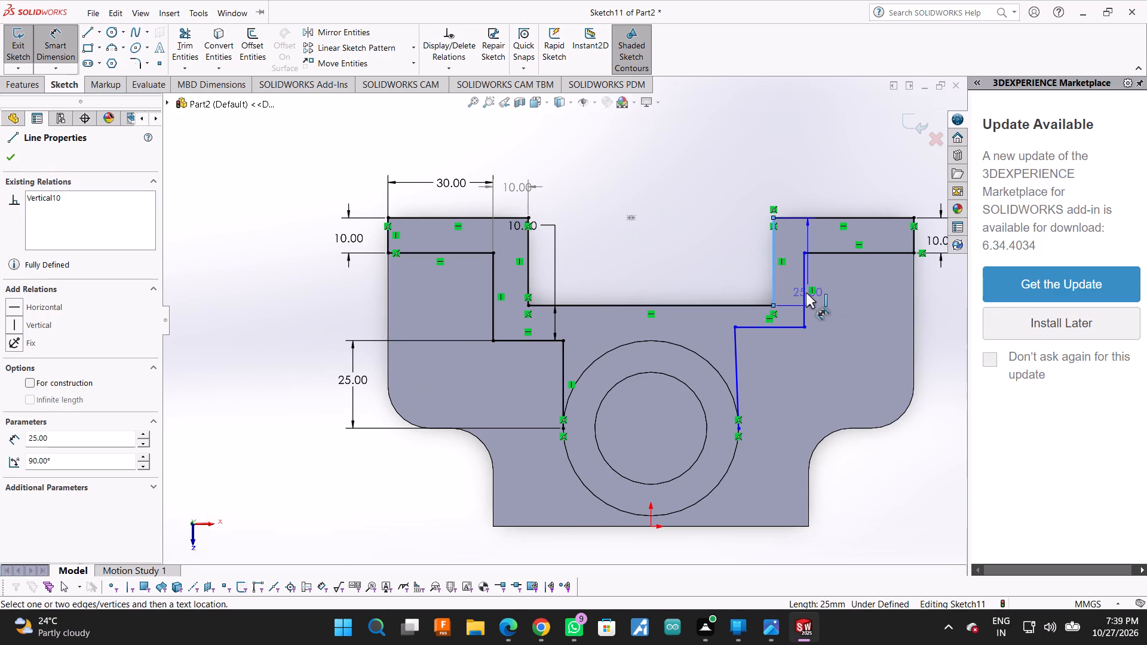
pyautogui.click(804, 293)
pyautogui.click(789, 178)
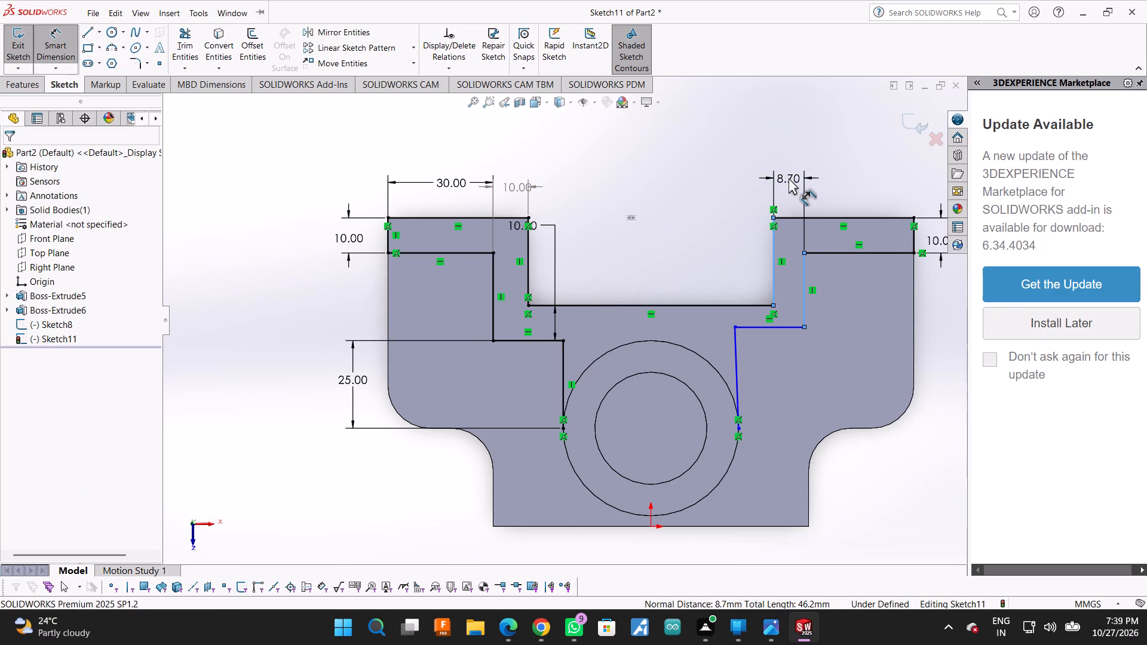
pyautogui.write('10')
pyautogui.press('Return')
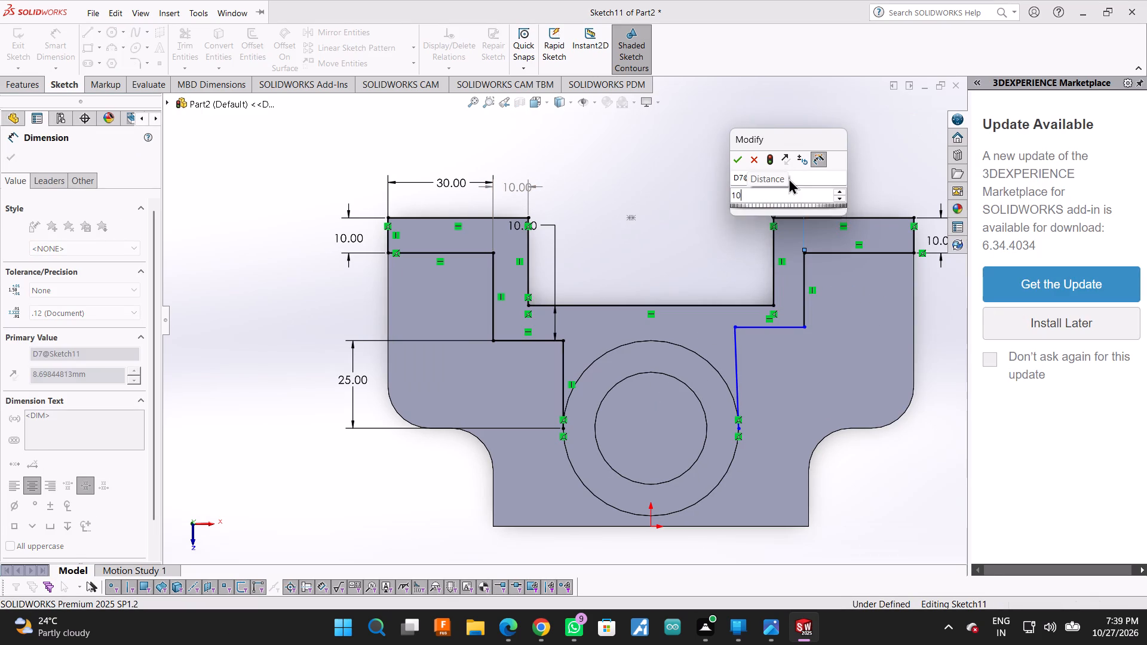
pyautogui.moveTo(967, 441); pyautogui.dragTo(1104, 434)
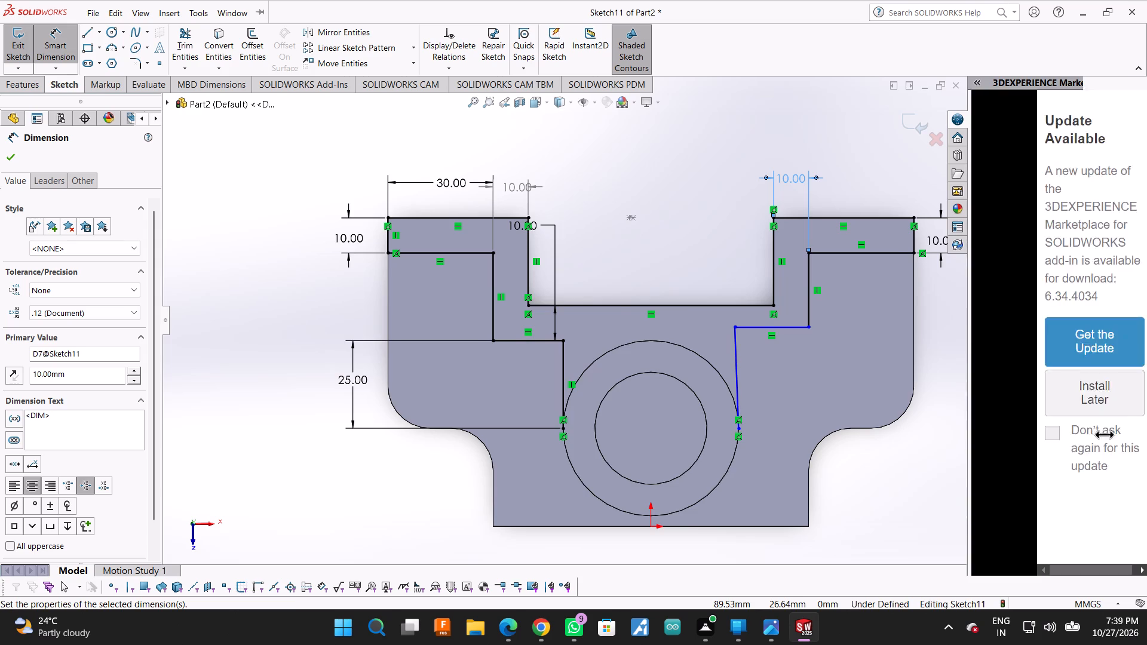
pyautogui.moveTo(1104, 434); pyautogui.dragTo(1146, 408)
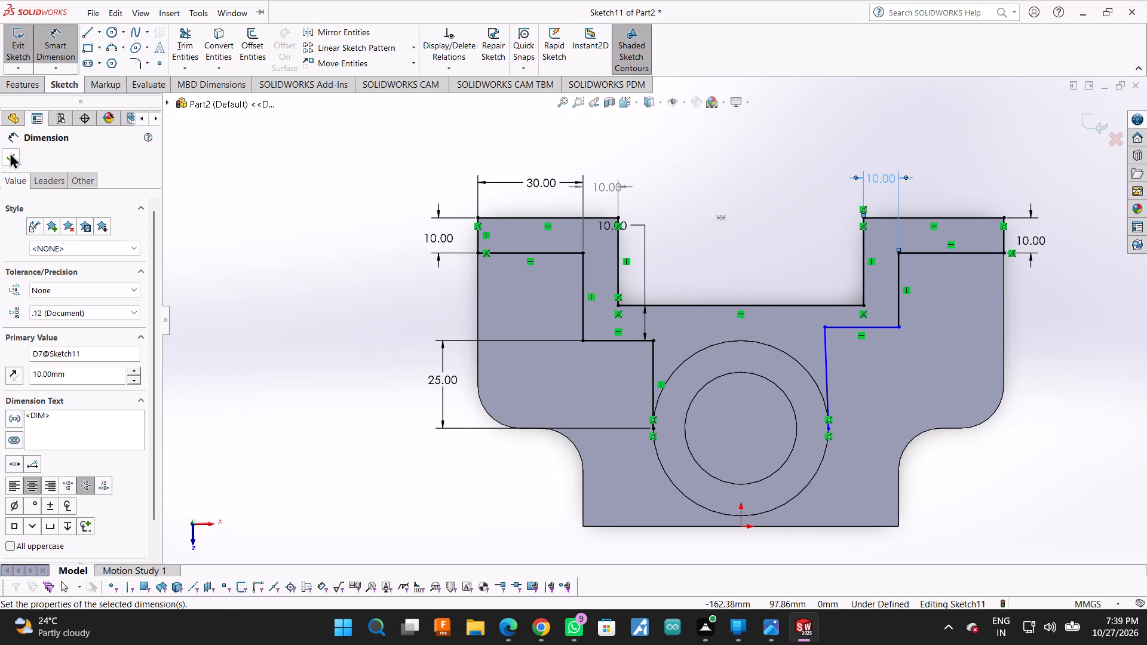
pyautogui.click(10, 152)
# Dimension the gap between the notch's bottom edge and the right side's lower horizontal profile line as 10 mm.
pyautogui.click(59, 34)
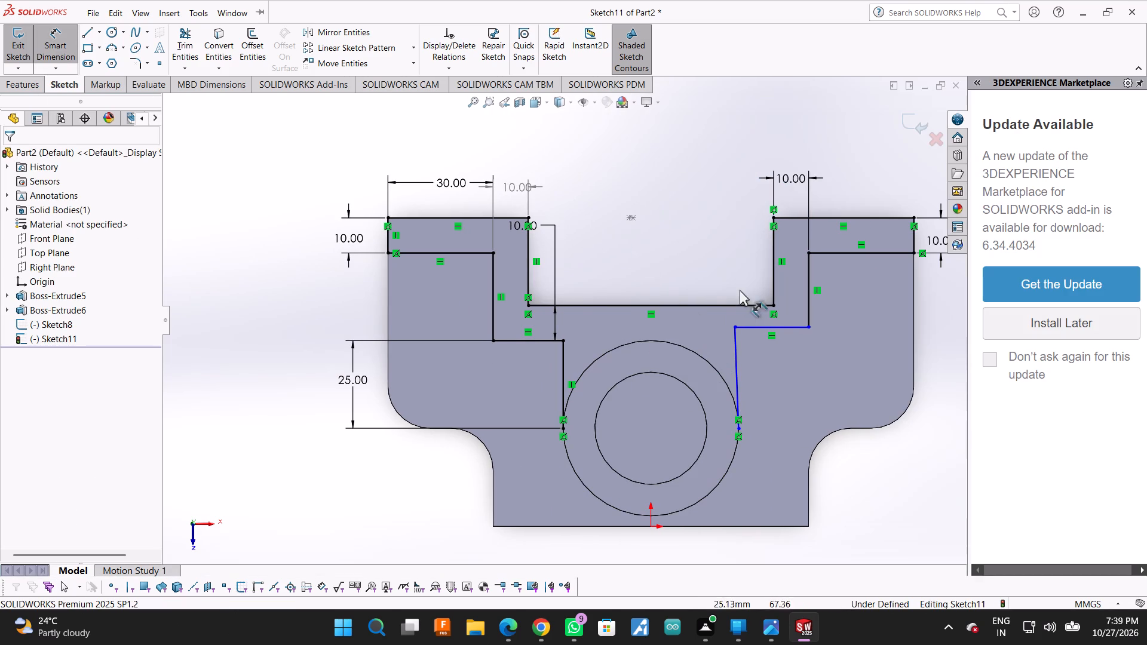
pyautogui.click(759, 305)
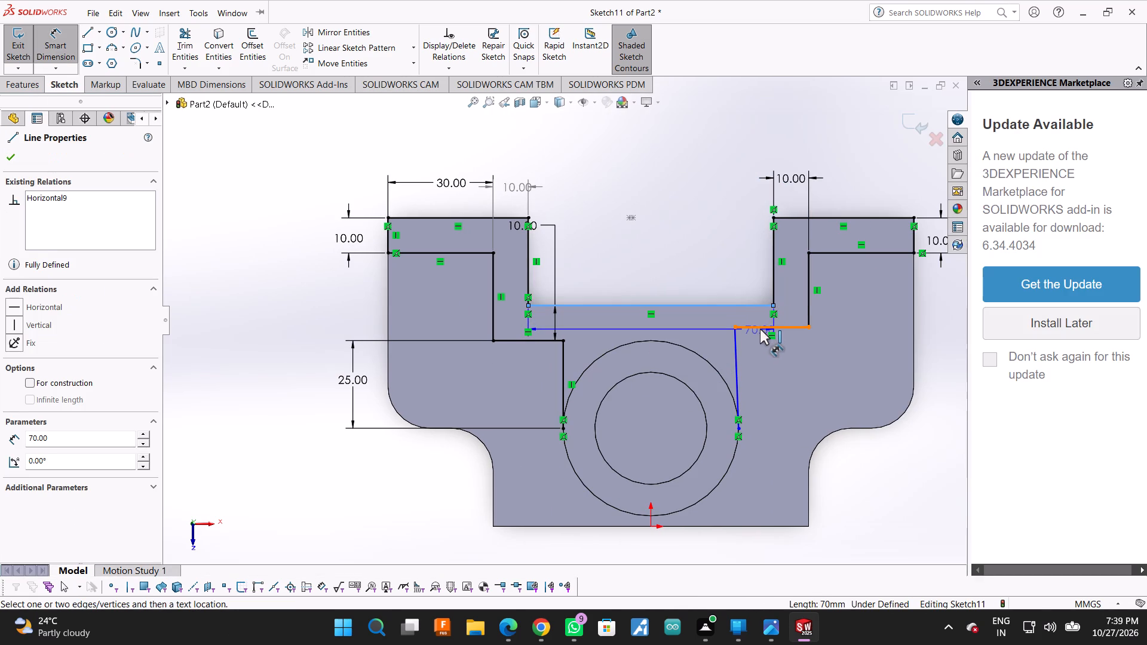
pyautogui.click(760, 329)
pyautogui.click(930, 304)
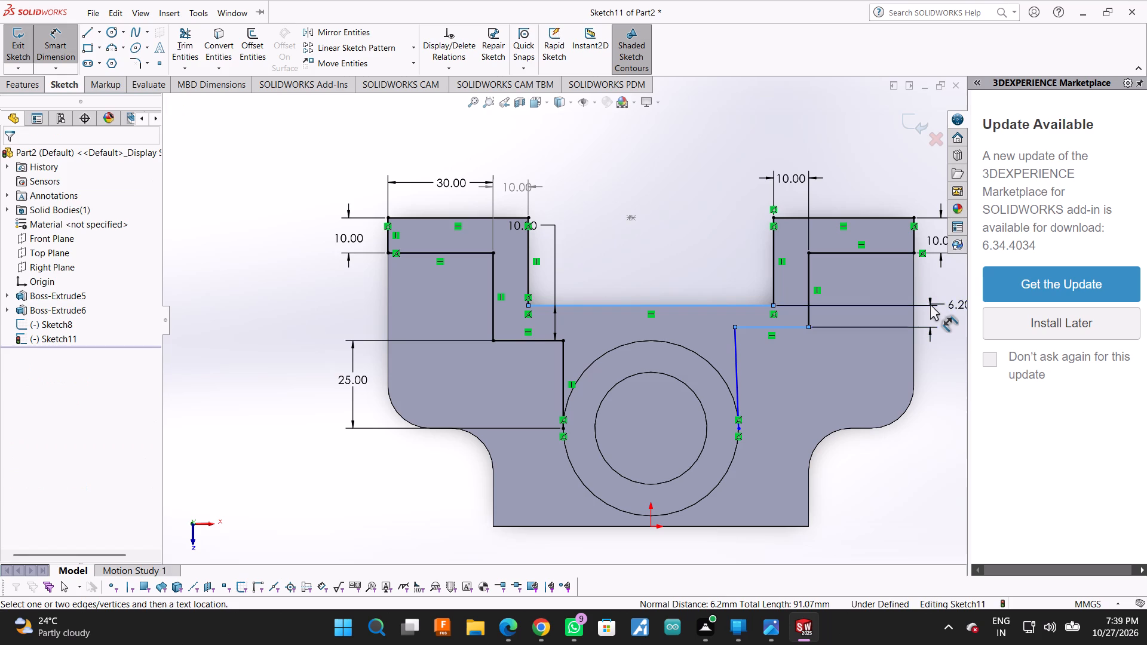
pyautogui.write('10')
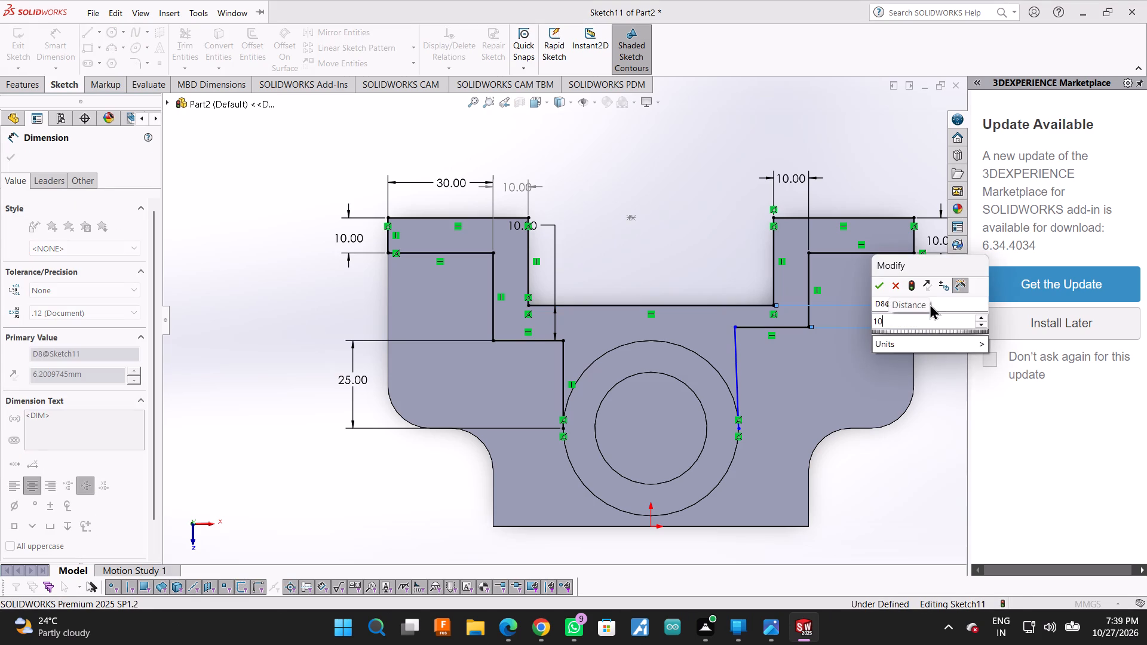
pyautogui.press('Return')
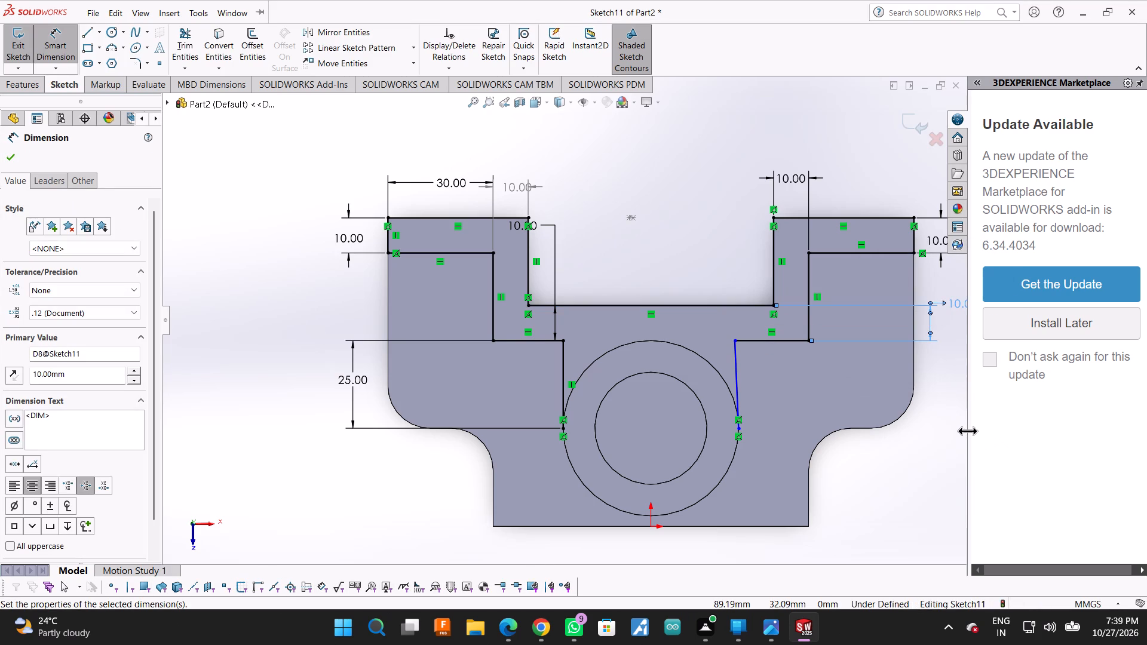
pyautogui.moveTo(967, 431); pyautogui.dragTo(1146, 391)
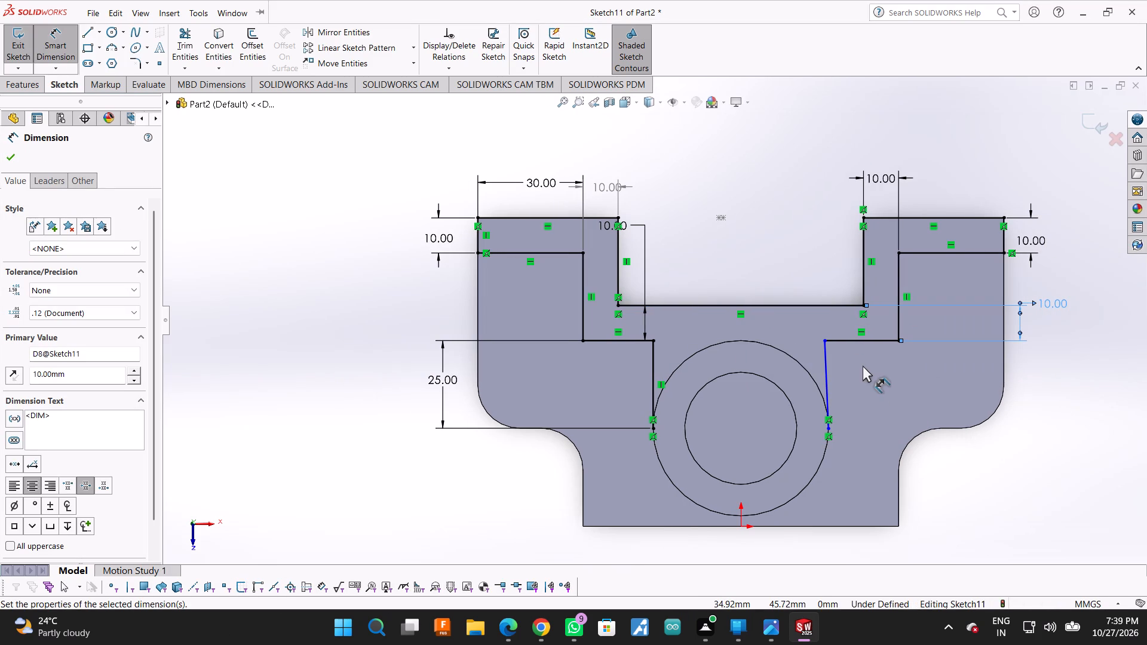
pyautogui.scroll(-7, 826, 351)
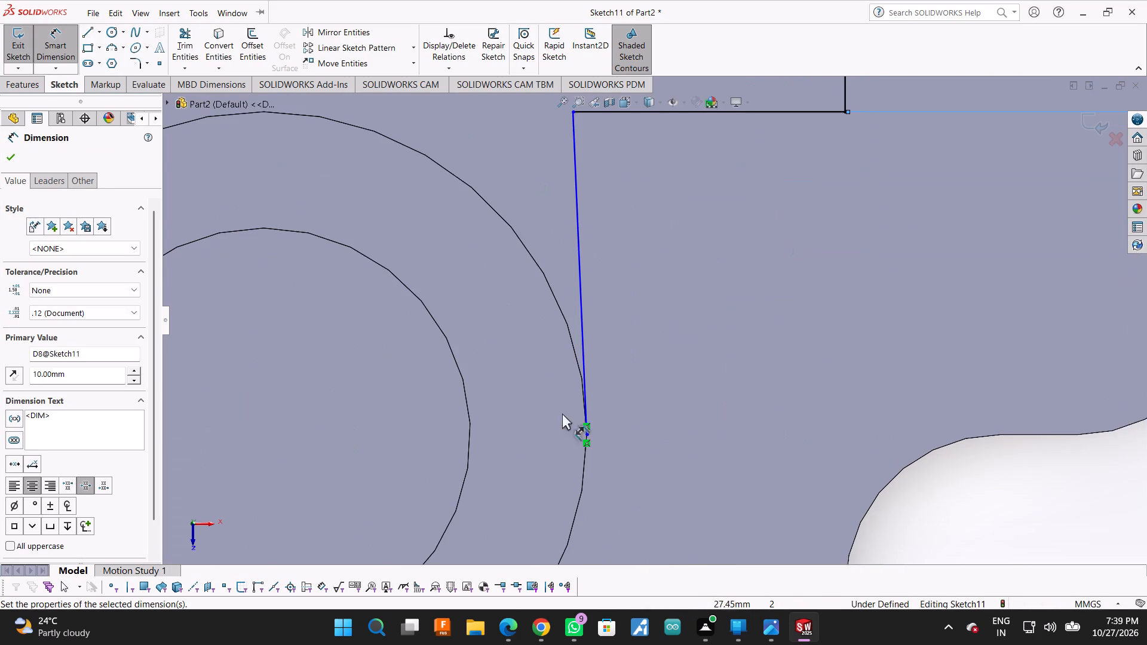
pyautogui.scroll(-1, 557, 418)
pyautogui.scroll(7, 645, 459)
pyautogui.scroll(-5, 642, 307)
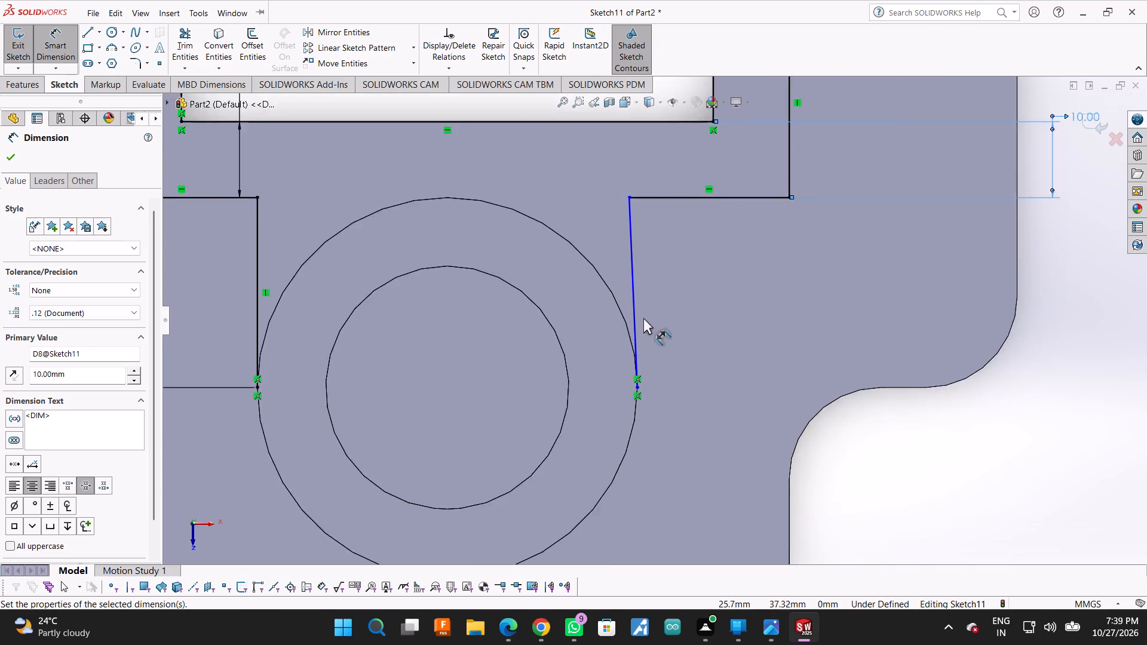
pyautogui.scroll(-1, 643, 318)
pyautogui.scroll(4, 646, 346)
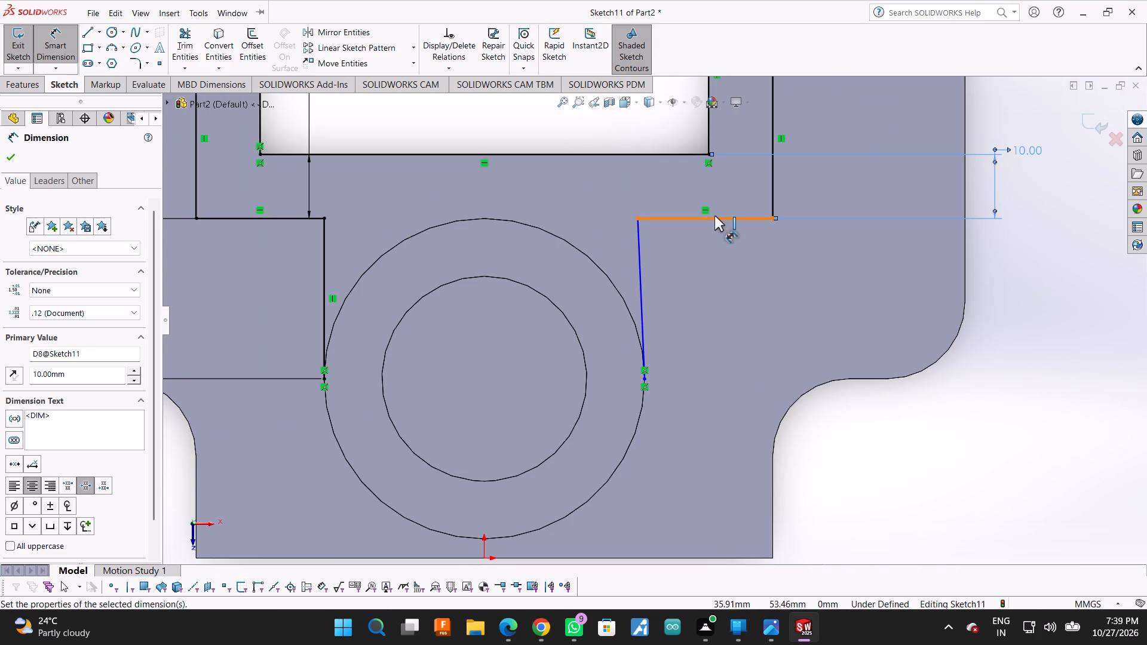
# Dimension the vertical span of the profile line descending to the boss circle's right quadrant as 25 mm.
pyautogui.scroll(3, 762, 262)
pyautogui.click(646, 288)
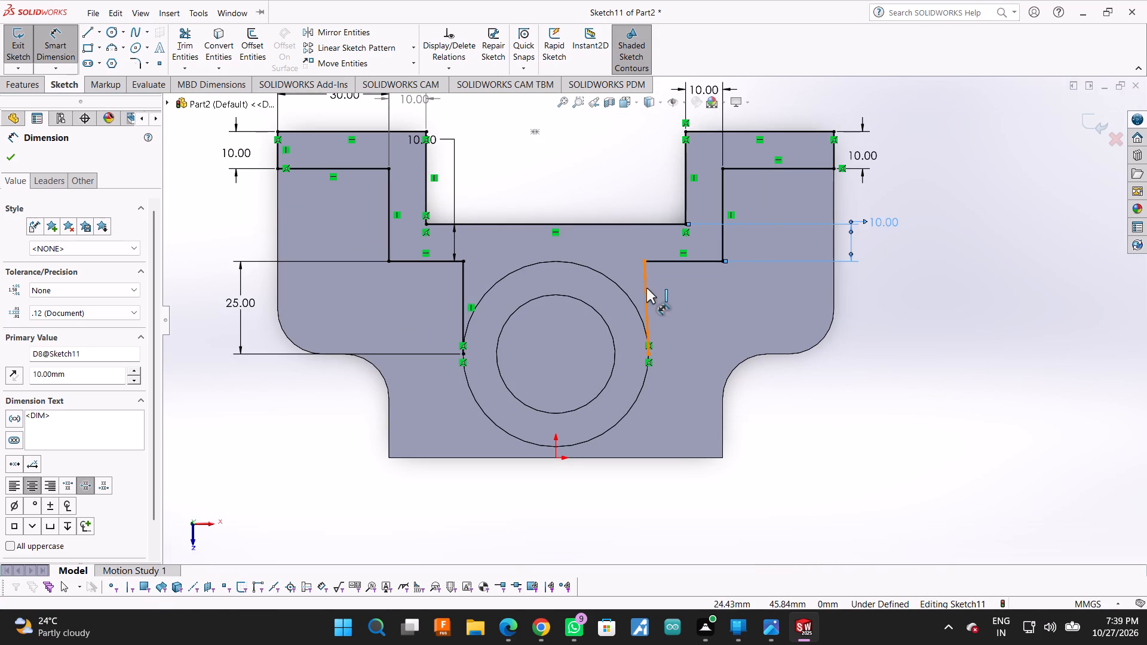
pyautogui.click(852, 314)
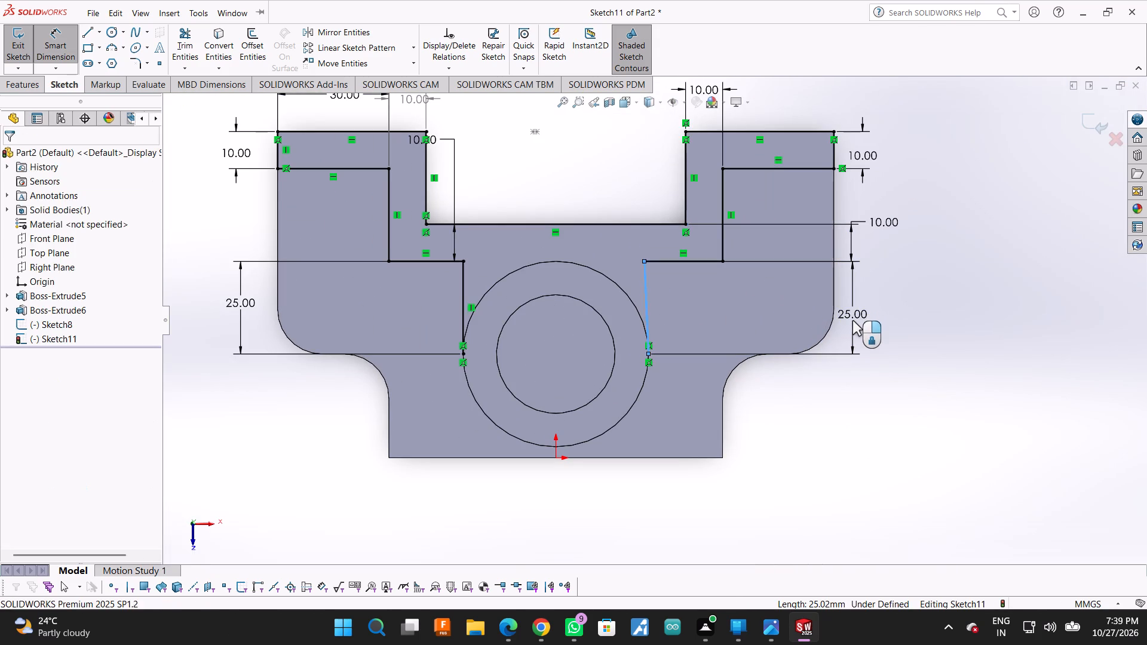
pyautogui.click(803, 300)
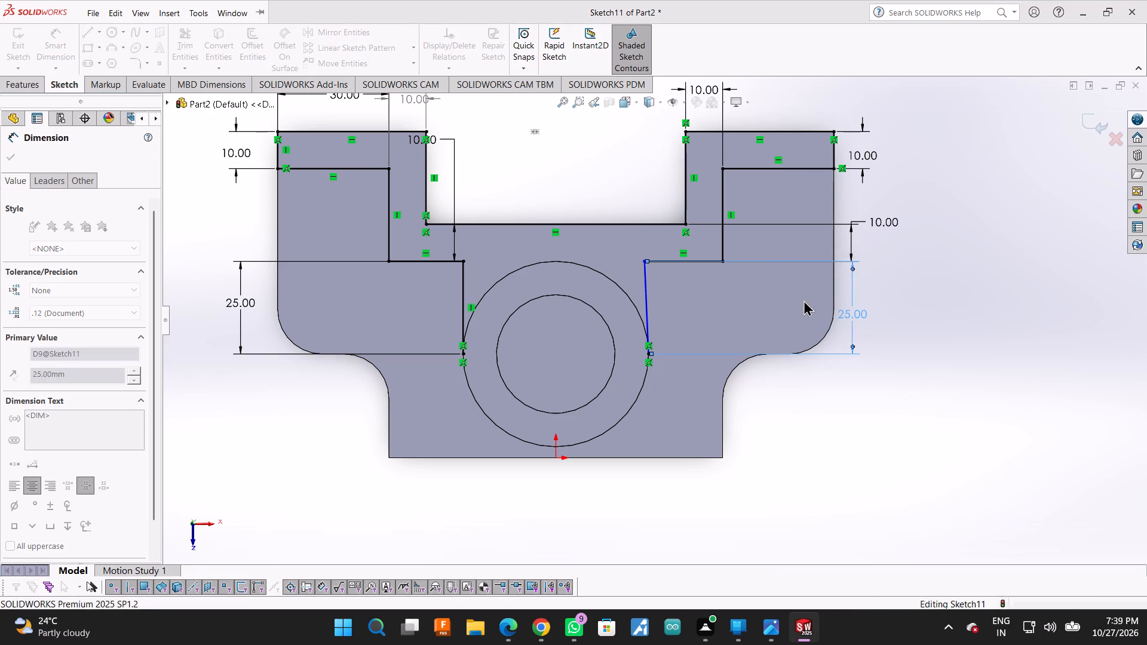
# Dimension the right side's lower horizontal profile line as 20 mm.
pyautogui.click(418, 262)
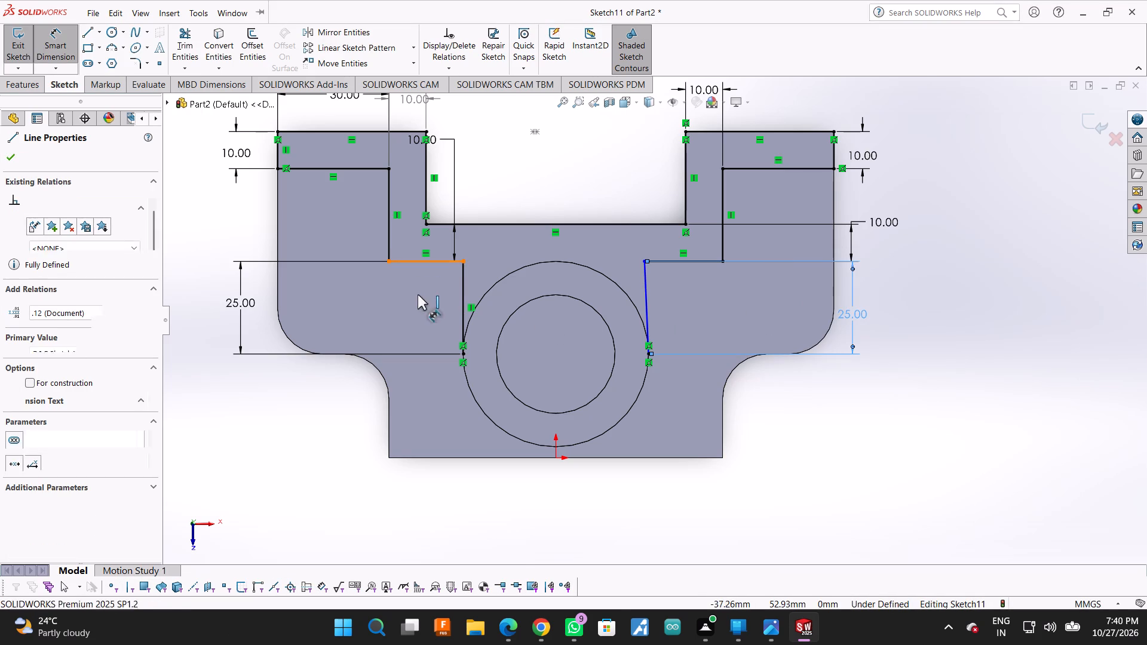
pyautogui.press('Escape')
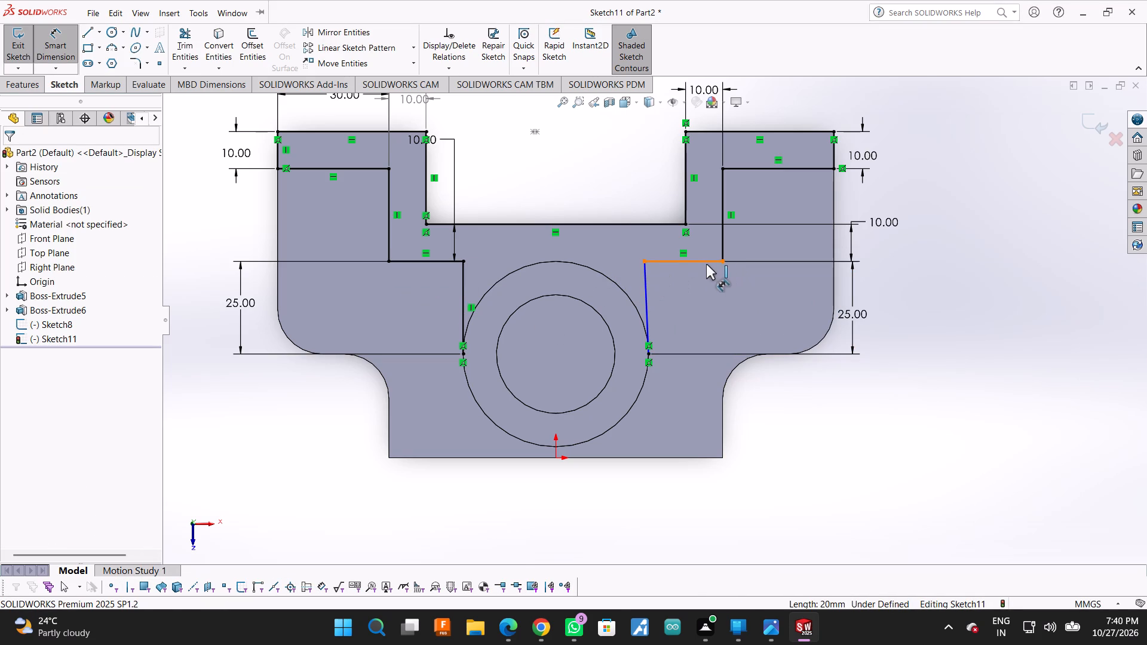
pyautogui.click(697, 263)
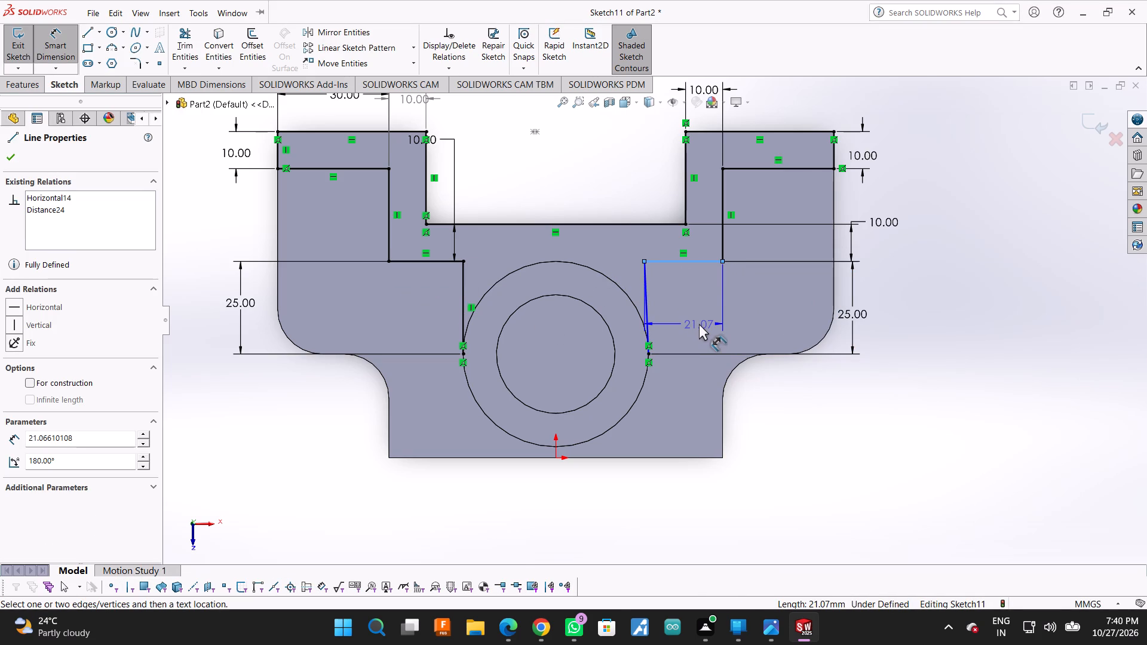
pyautogui.click(699, 324)
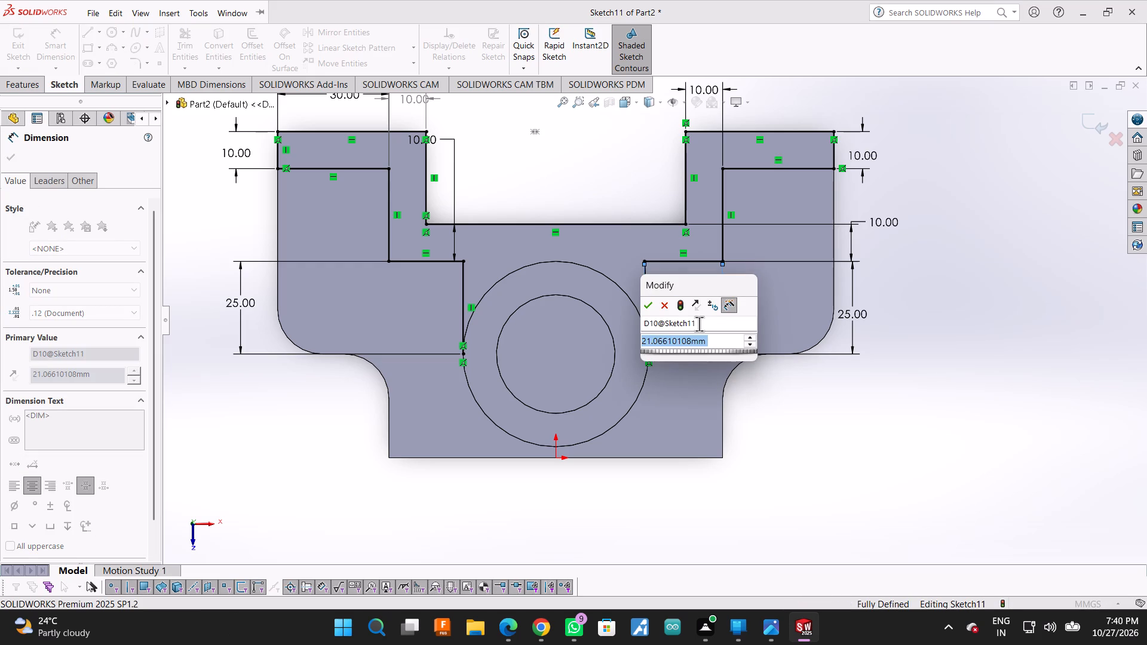
pyautogui.write('20')
pyautogui.press('Return')
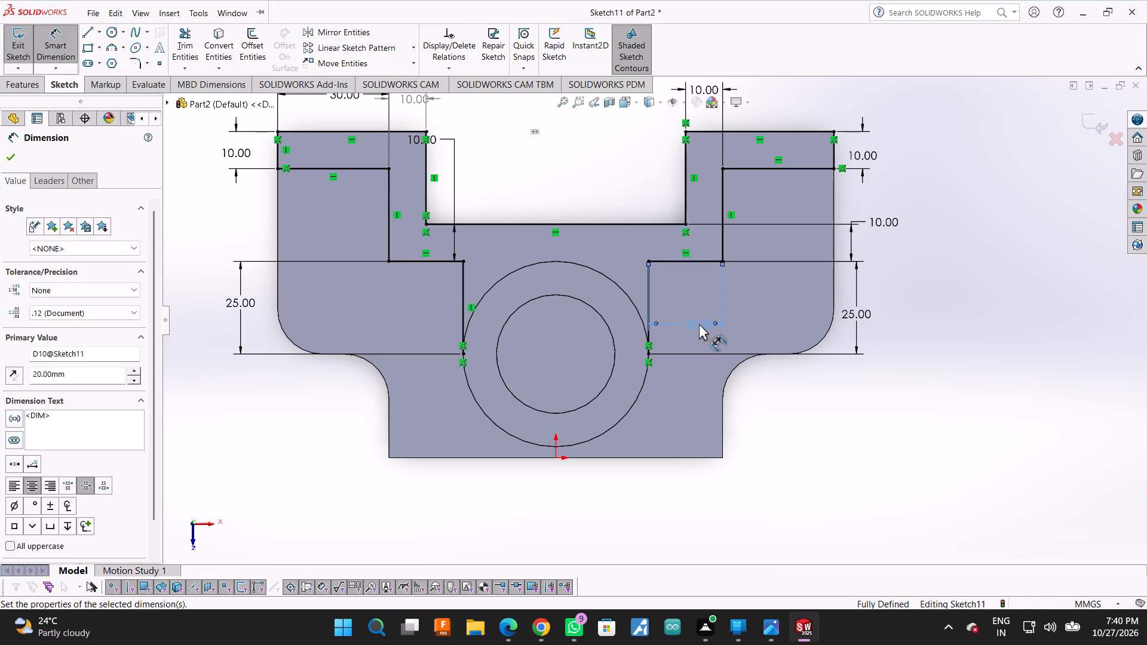
pyautogui.press('Escape')
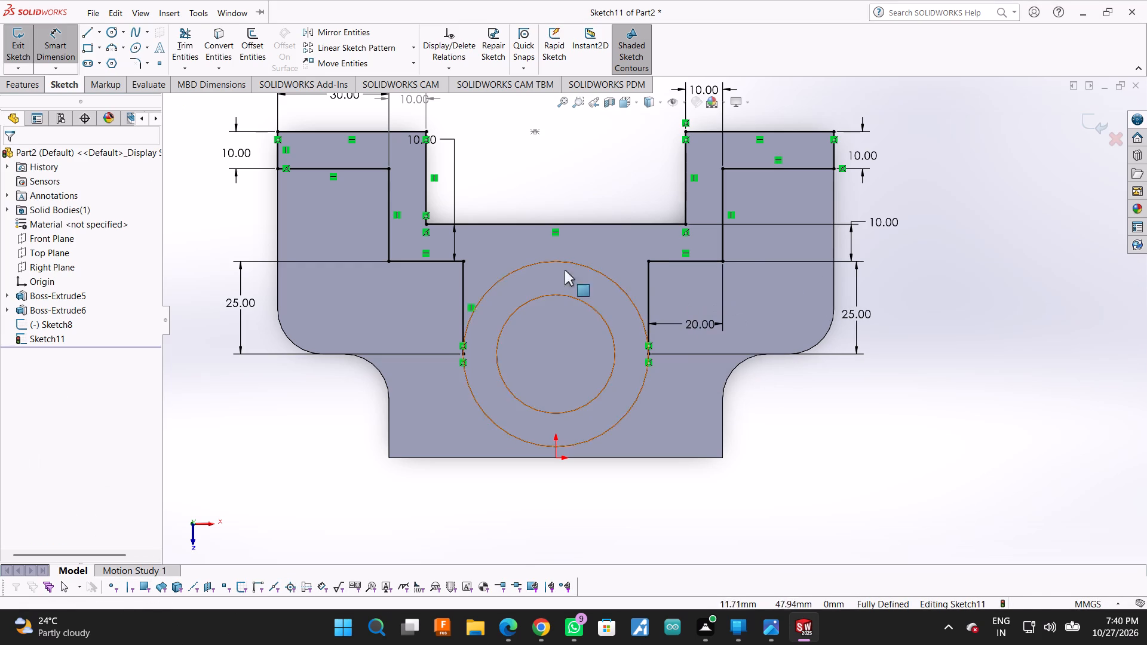
# Add a driven length dimension to the left side's lower horizontal profile line.
pyautogui.click(425, 261)
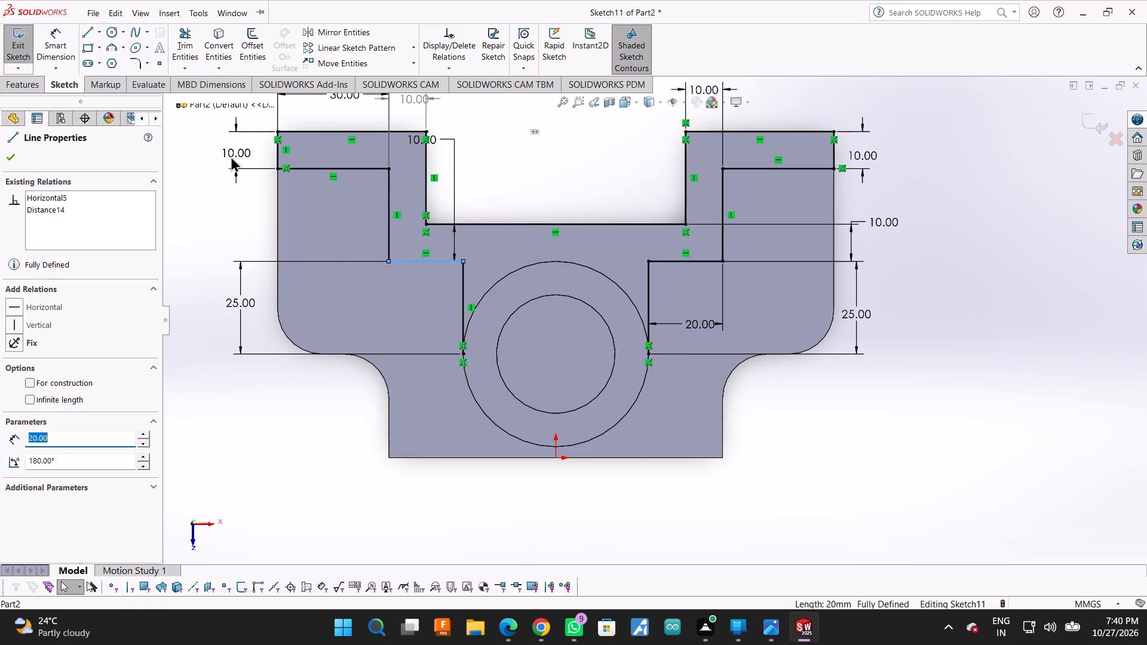
pyautogui.click(54, 35)
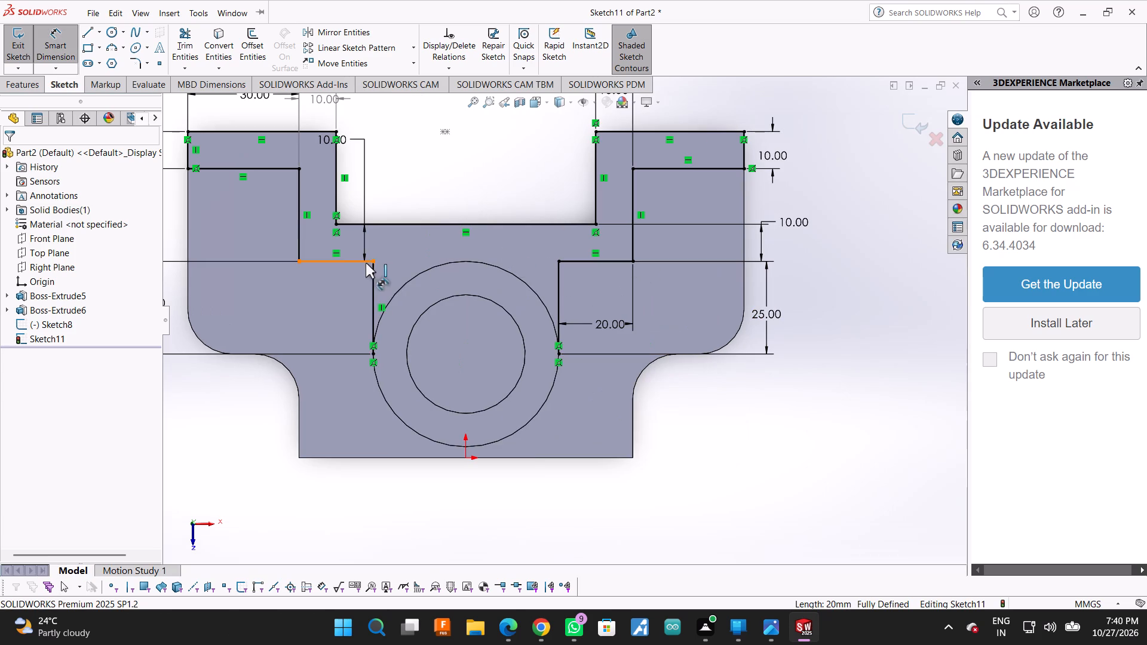
pyautogui.click(348, 262)
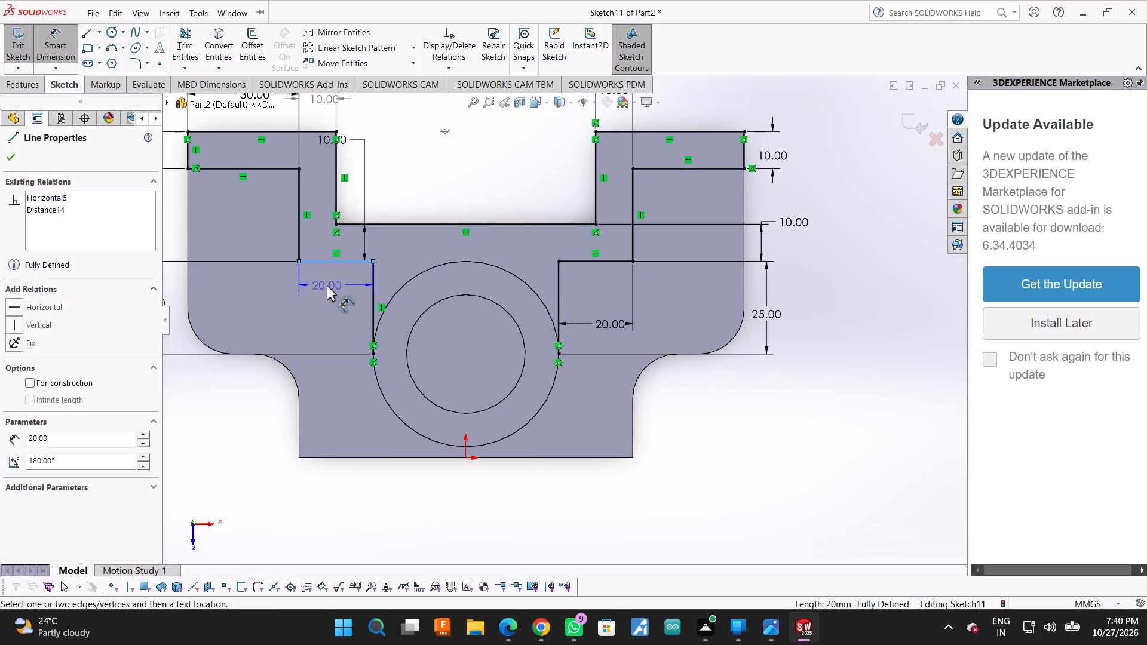
pyautogui.click(317, 314)
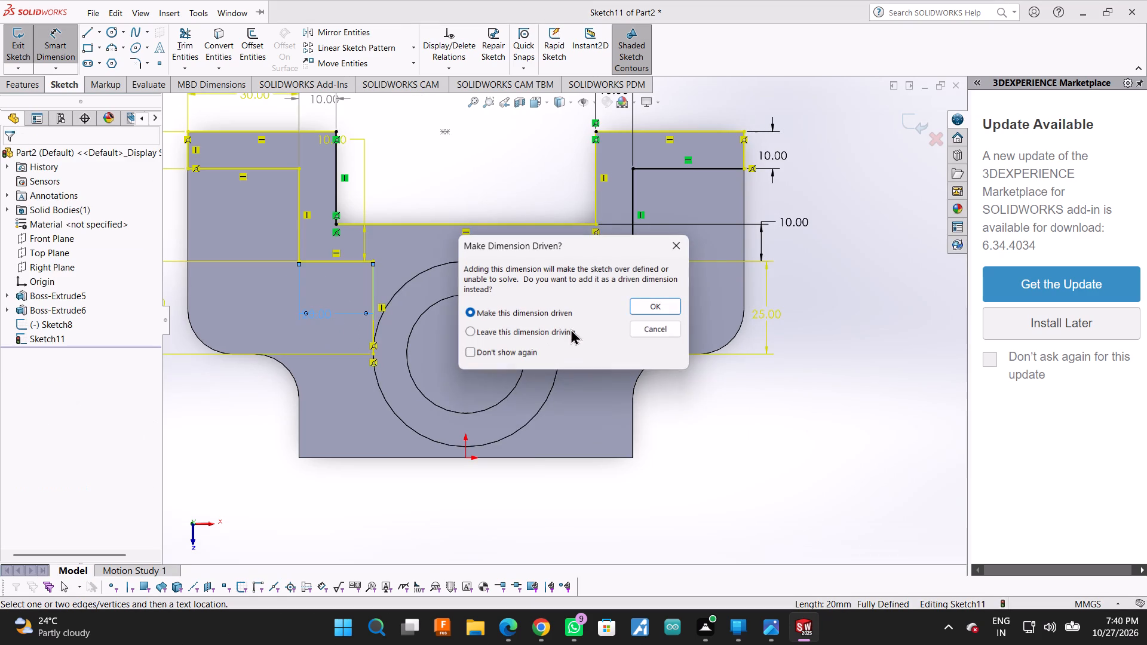
pyautogui.click(642, 308)
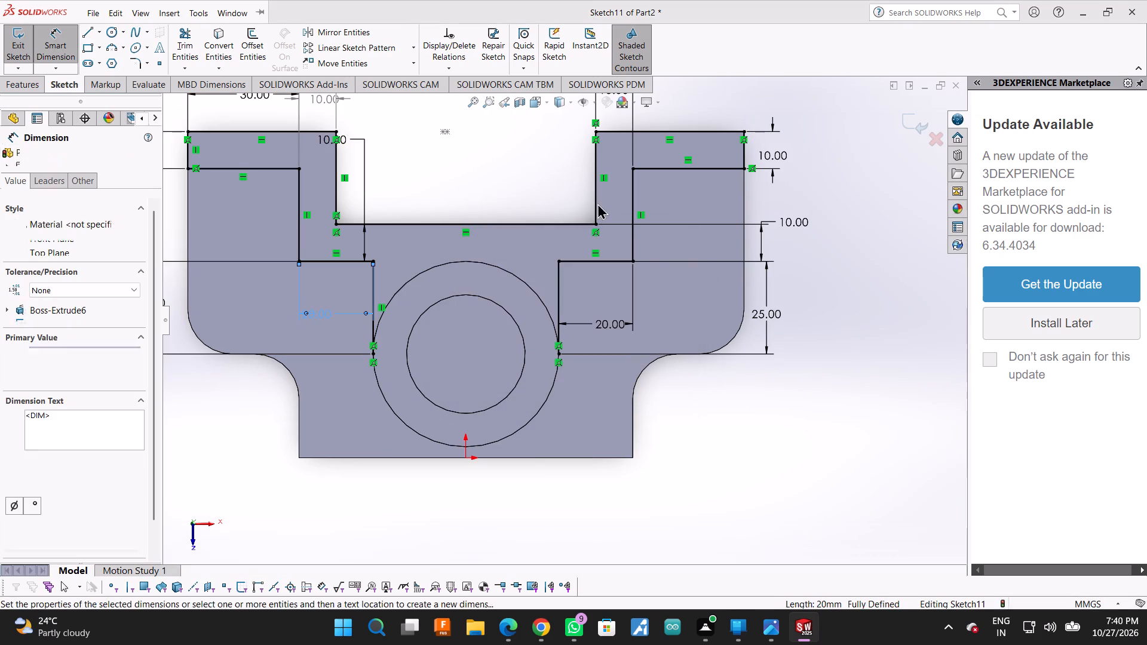
# Add a driven length dimension to the right arm's inner vertical profile line and finish dimensioning.
pyautogui.click(298, 211)
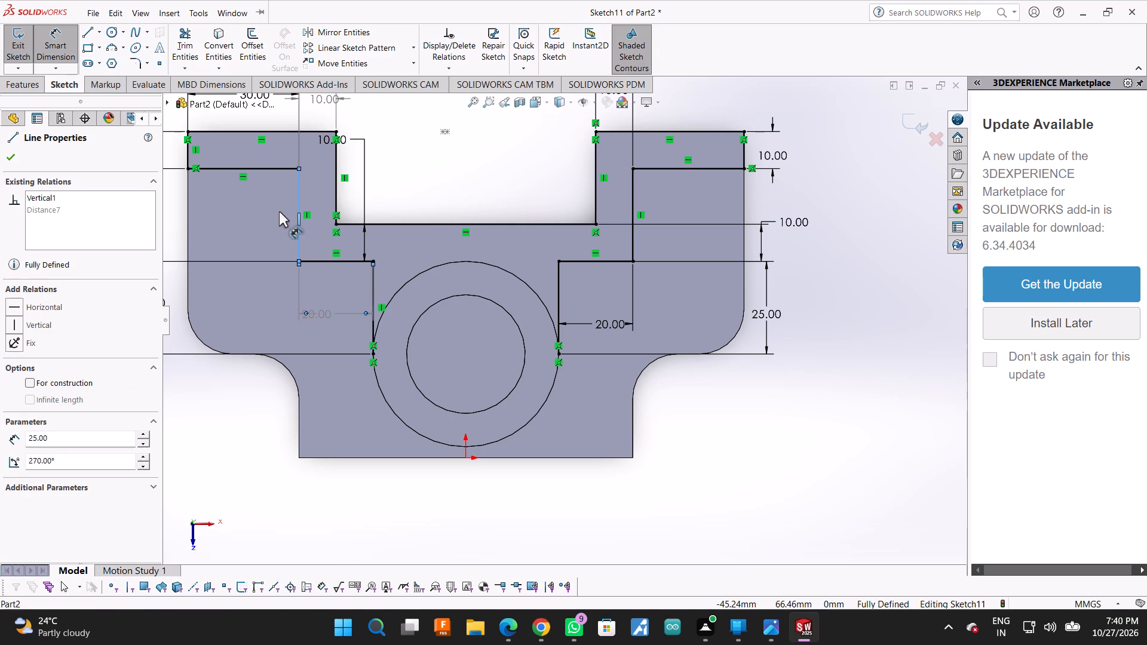
pyautogui.press('Escape')
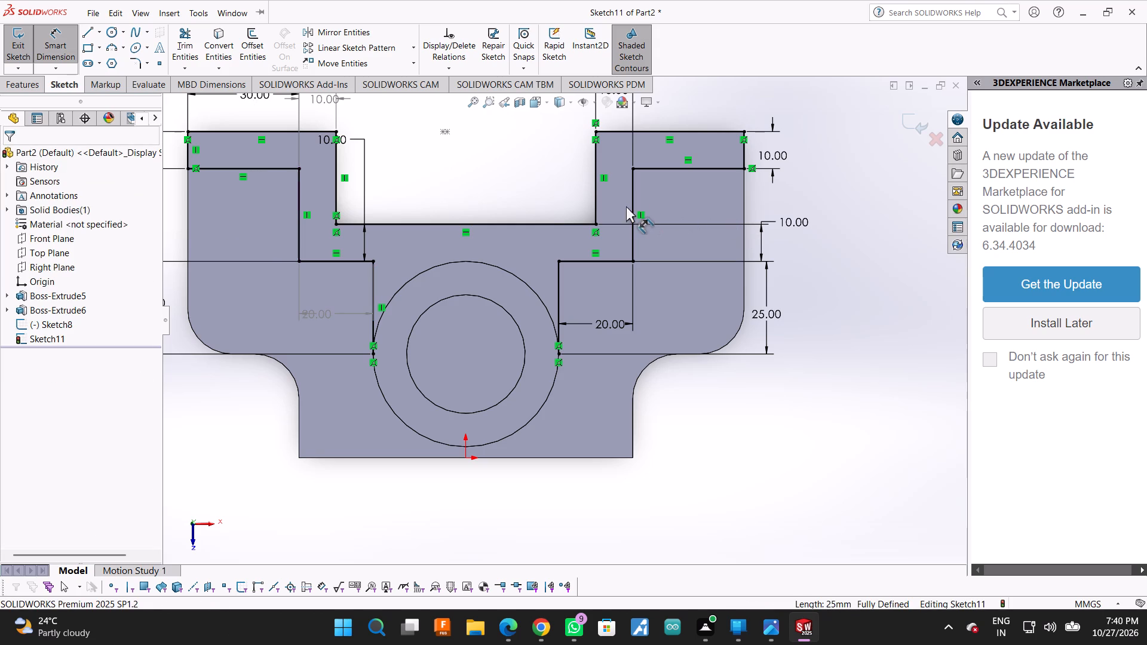
pyautogui.click(633, 206)
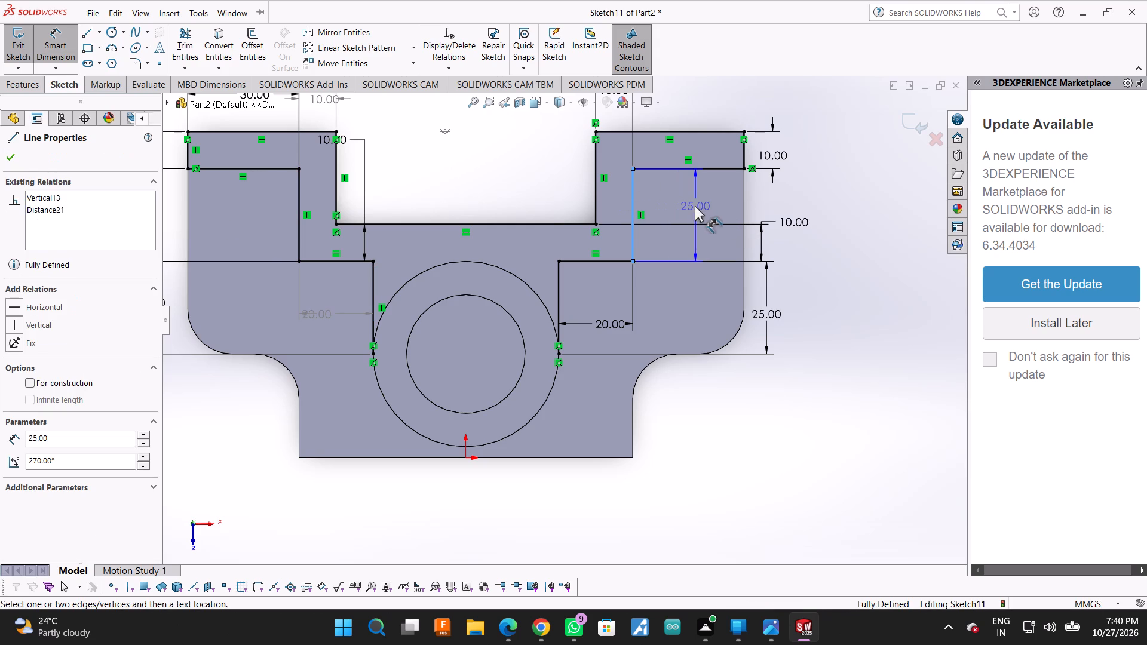
pyautogui.click(695, 205)
pyautogui.click(659, 305)
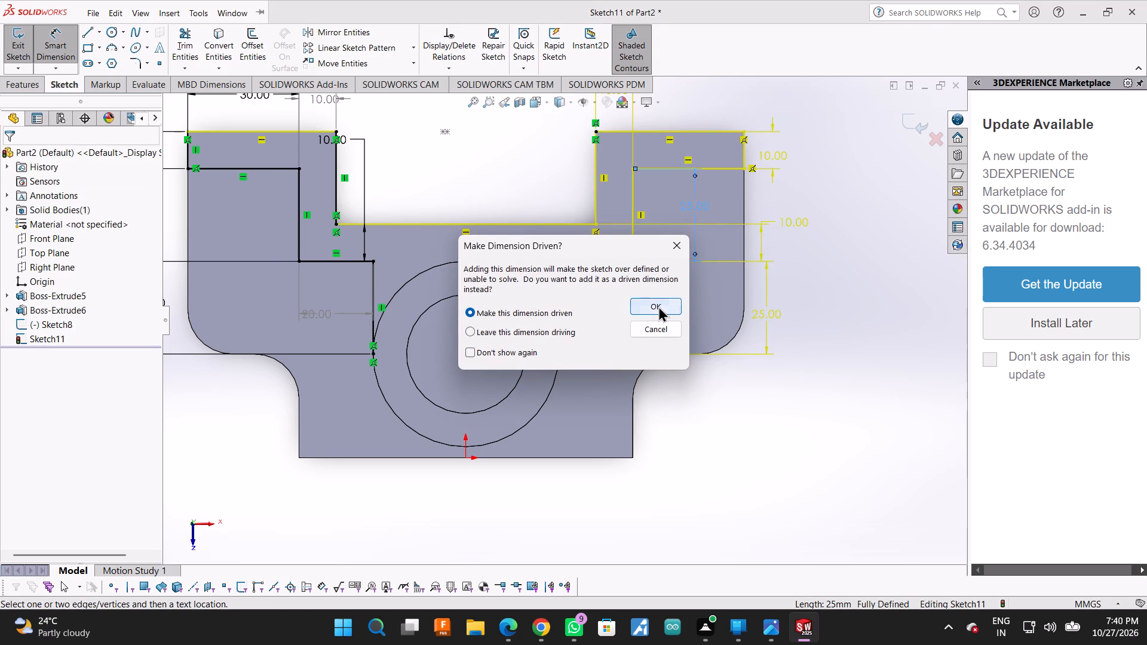
pyautogui.scroll(4, 751, 328)
pyautogui.scroll(-1, 508, 263)
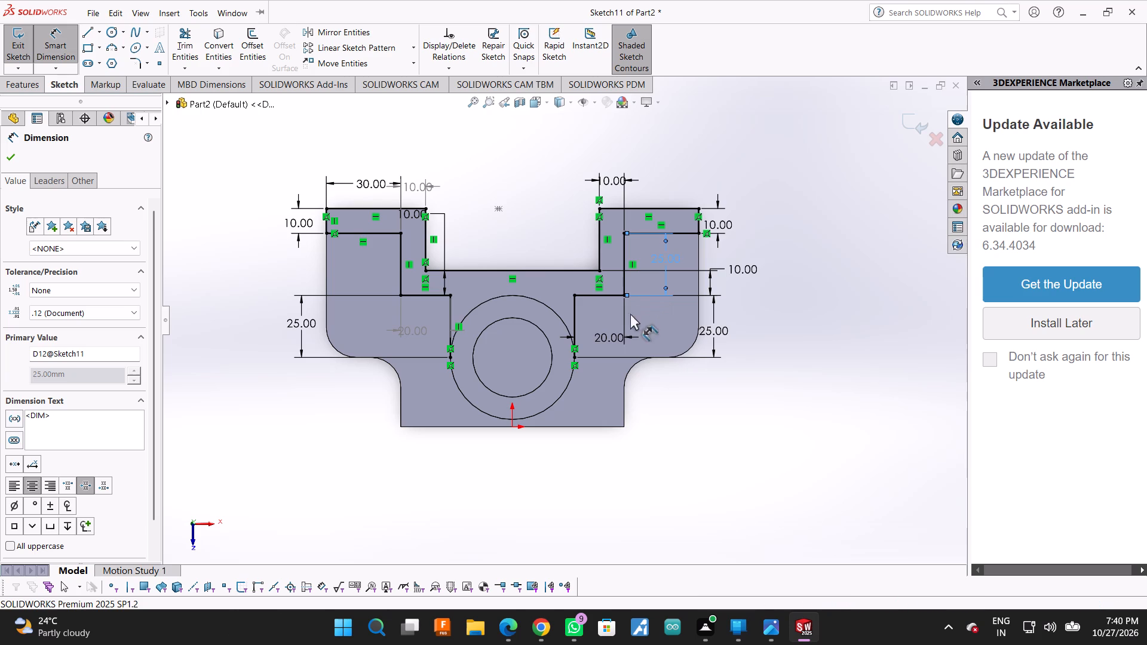
pyautogui.scroll(-1, 532, 318)
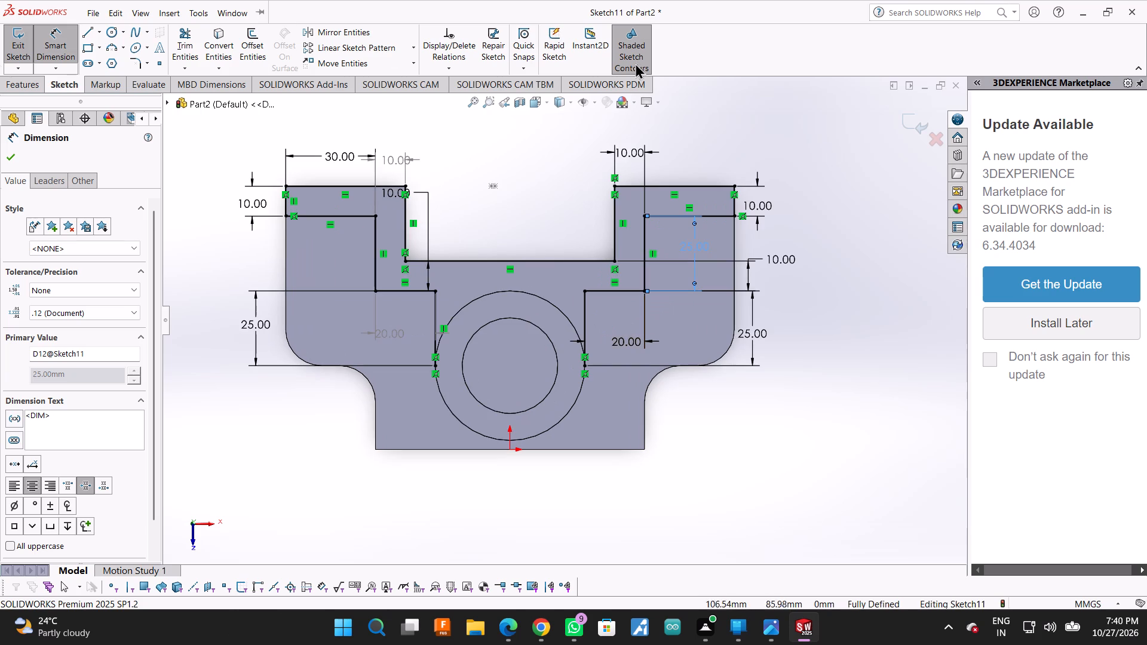
pyautogui.click(14, 153)
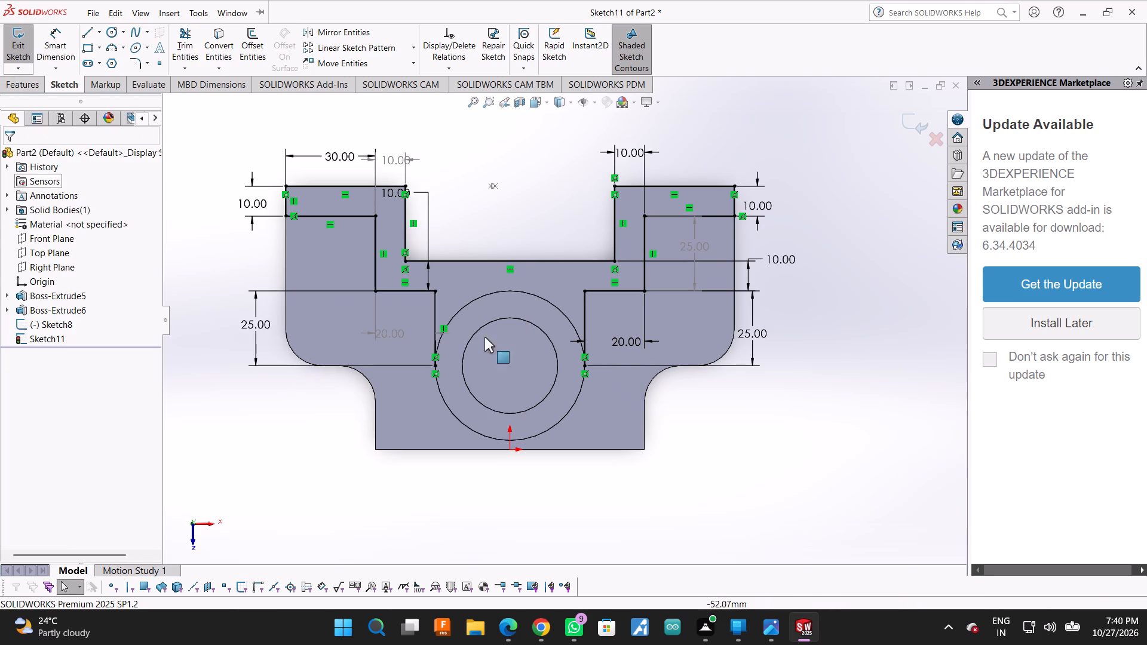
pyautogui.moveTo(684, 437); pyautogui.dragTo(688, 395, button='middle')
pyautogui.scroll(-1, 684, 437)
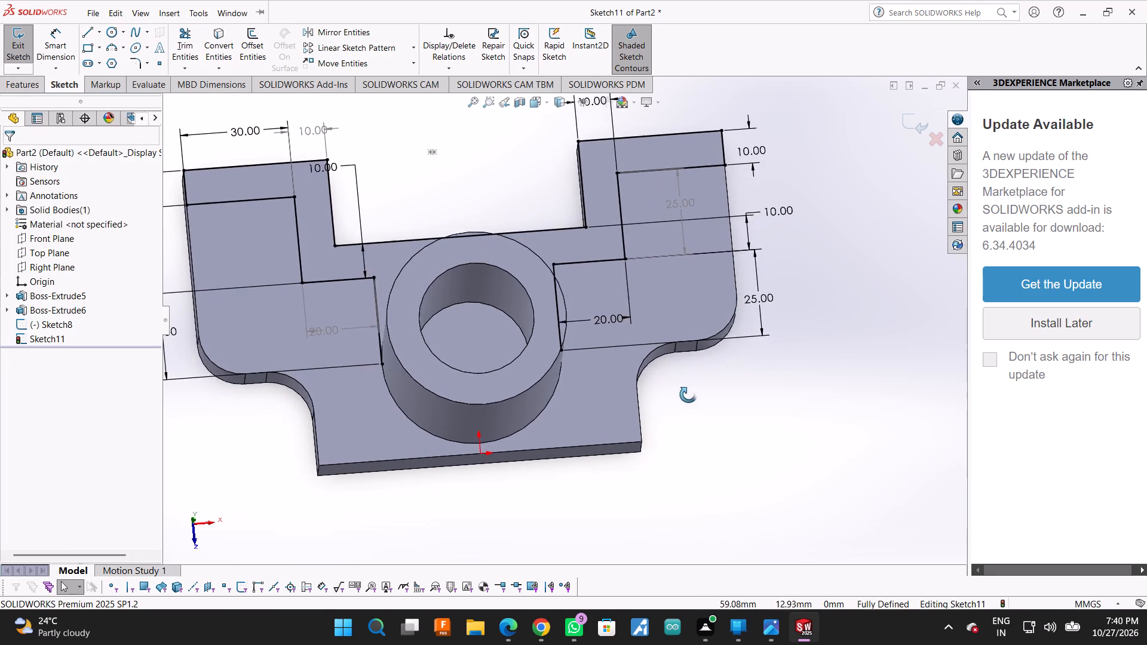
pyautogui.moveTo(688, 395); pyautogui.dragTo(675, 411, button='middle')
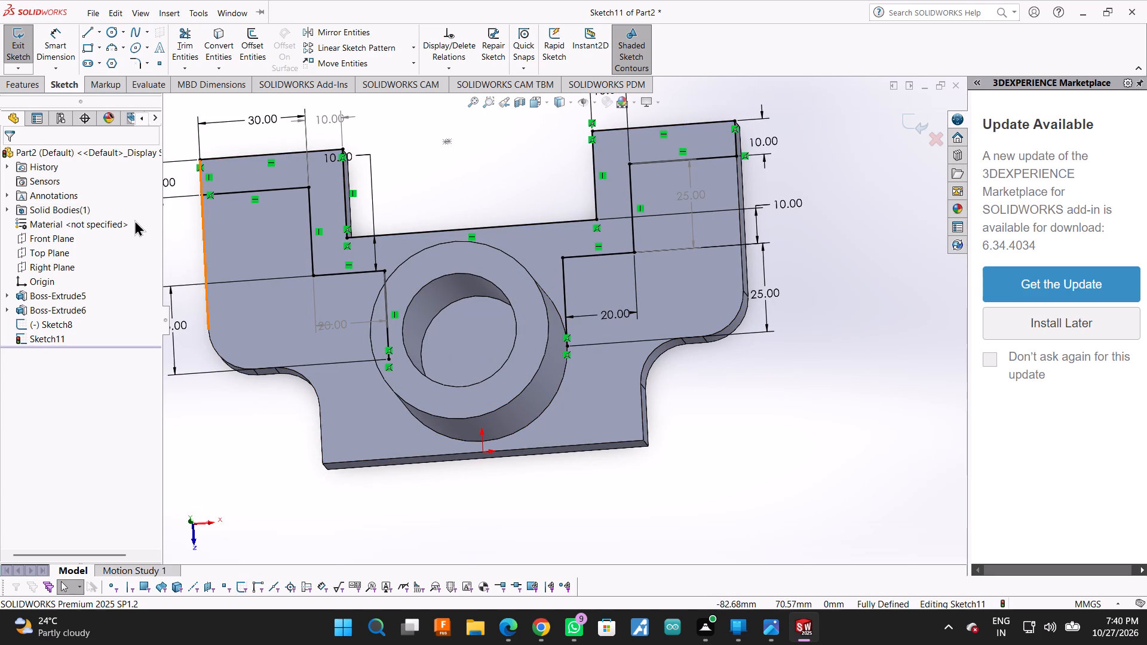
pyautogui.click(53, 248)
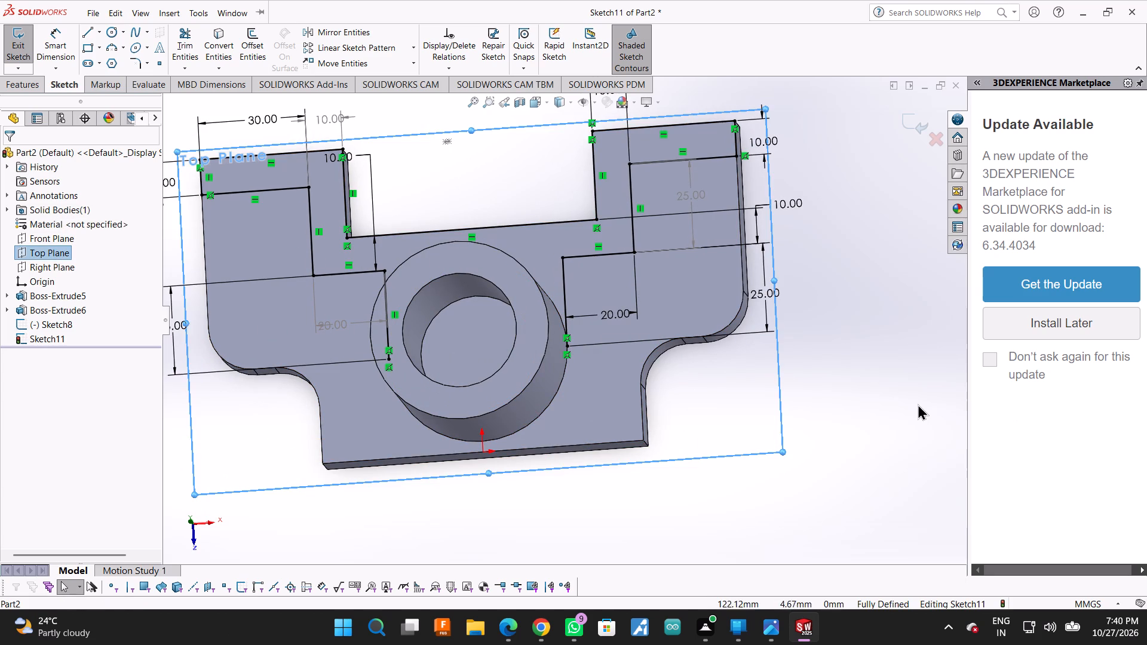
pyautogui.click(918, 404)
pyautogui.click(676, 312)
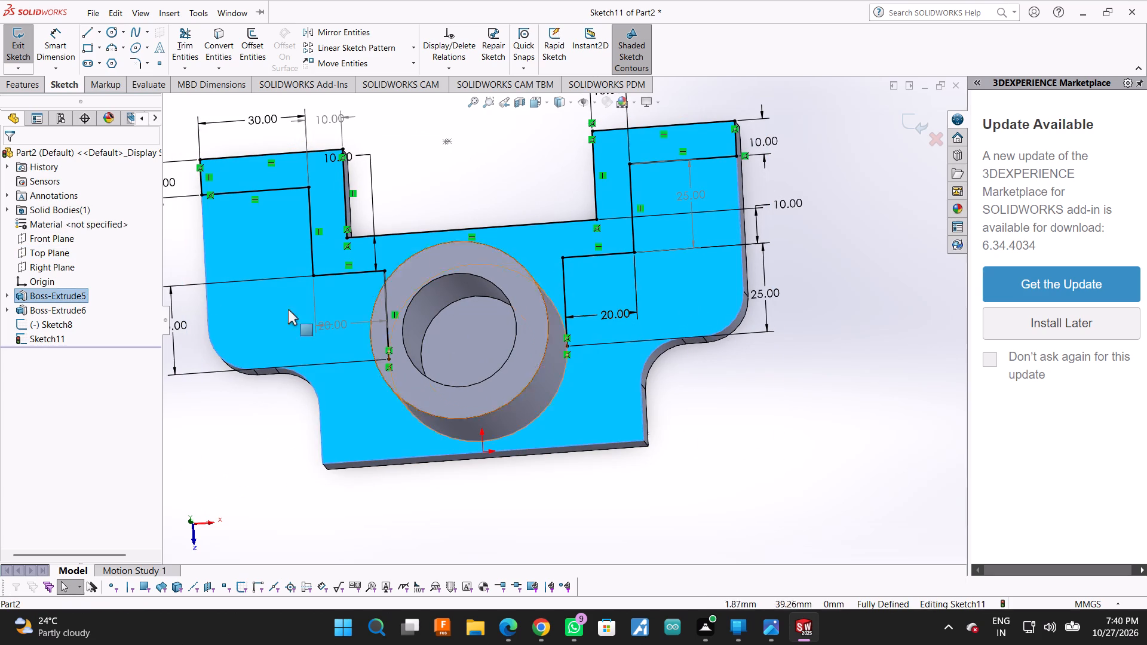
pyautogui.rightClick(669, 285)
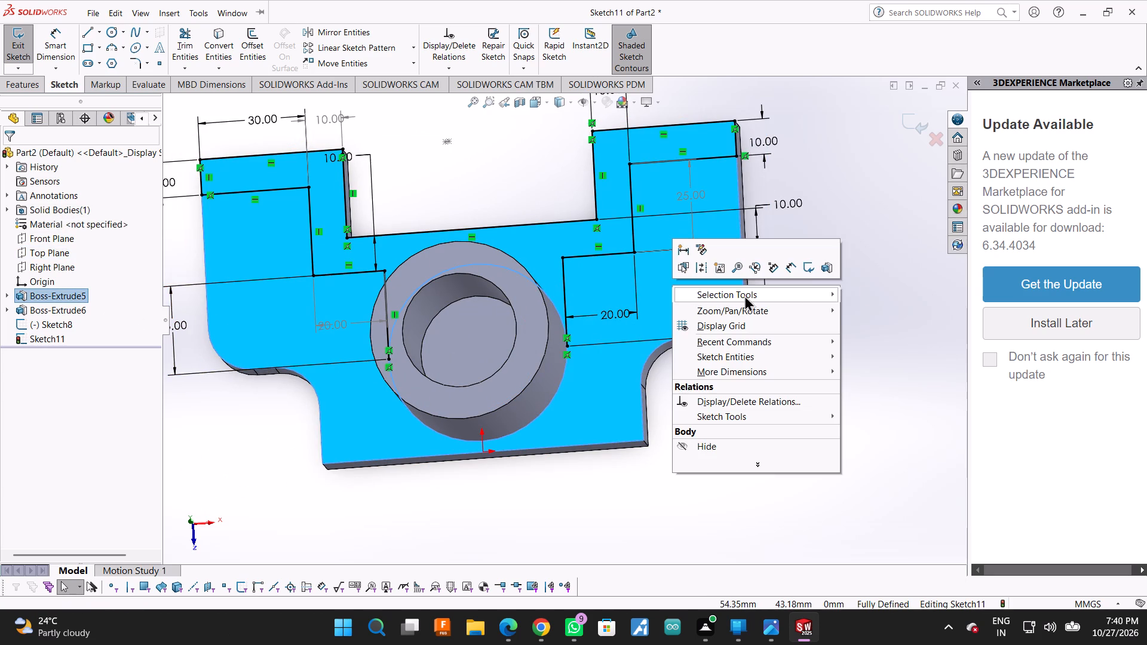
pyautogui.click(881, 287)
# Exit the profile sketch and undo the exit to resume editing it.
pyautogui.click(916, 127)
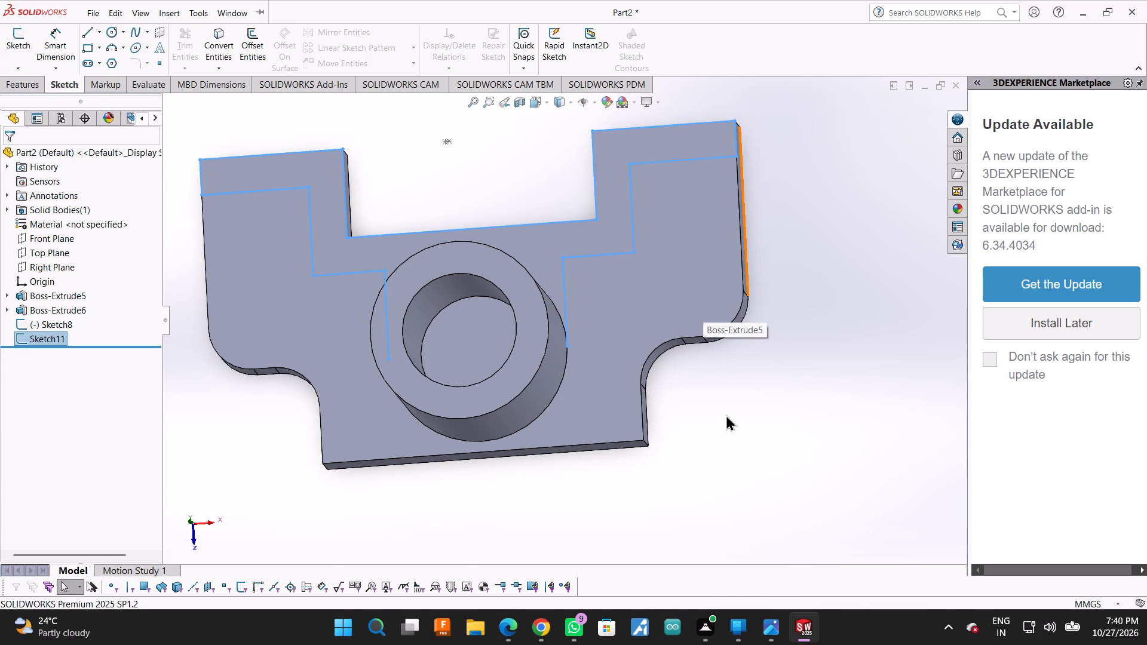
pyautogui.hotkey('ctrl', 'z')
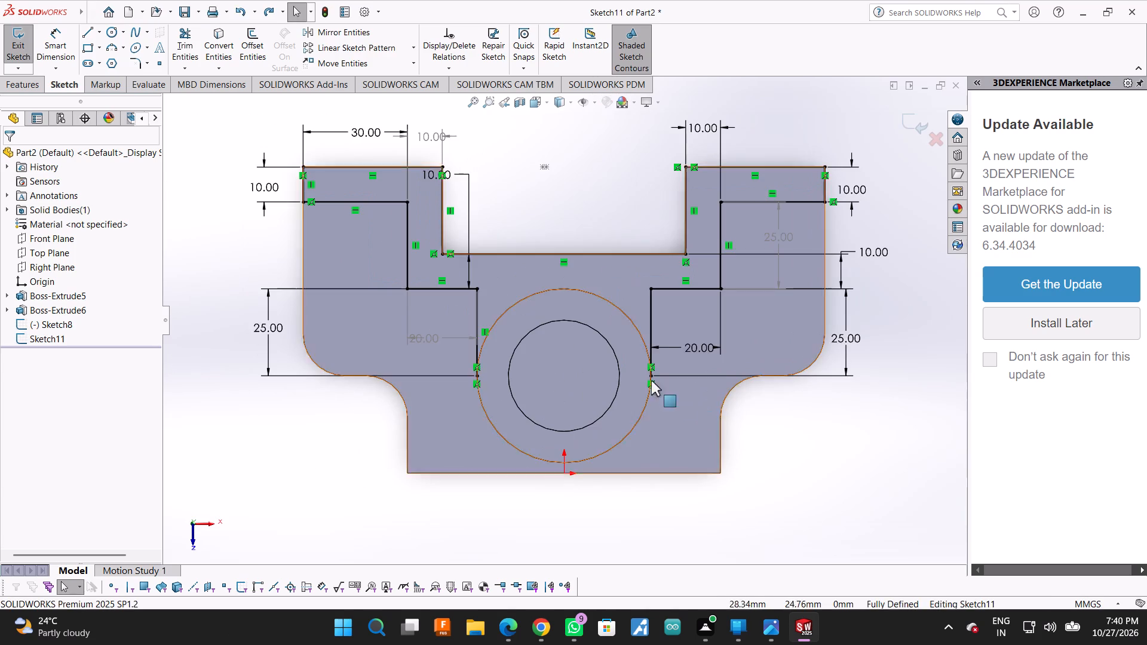
# Sketch a circle of 16 mm radius at the boss centre, coinciding with the bore edge.
pyautogui.scroll(-2, 644, 376)
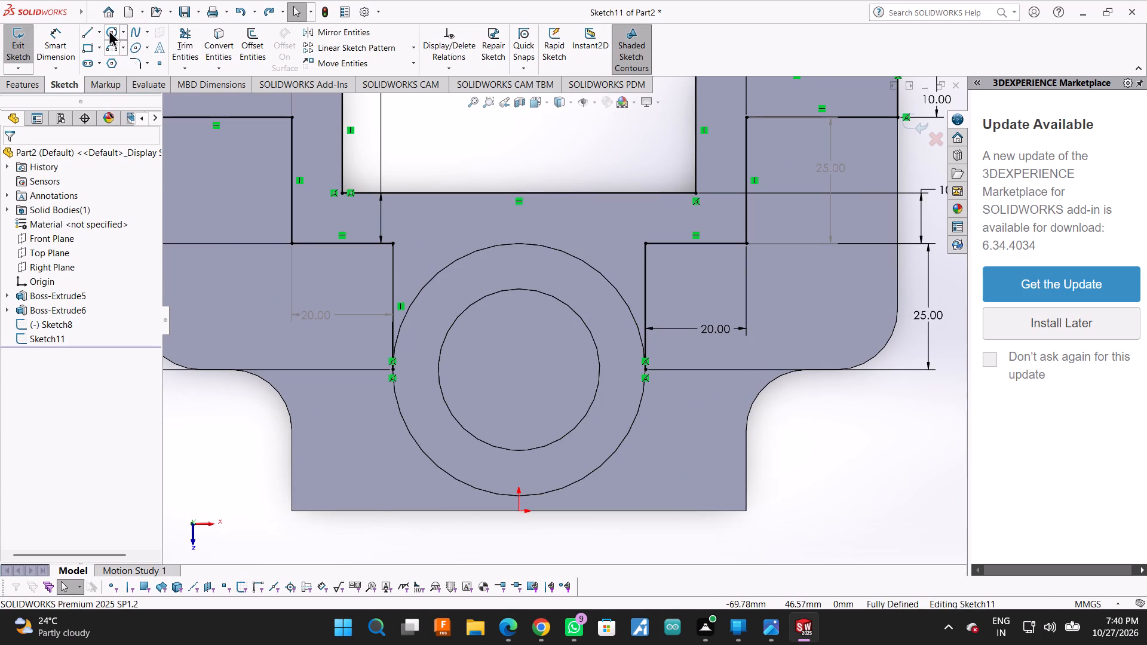
pyautogui.click(109, 30)
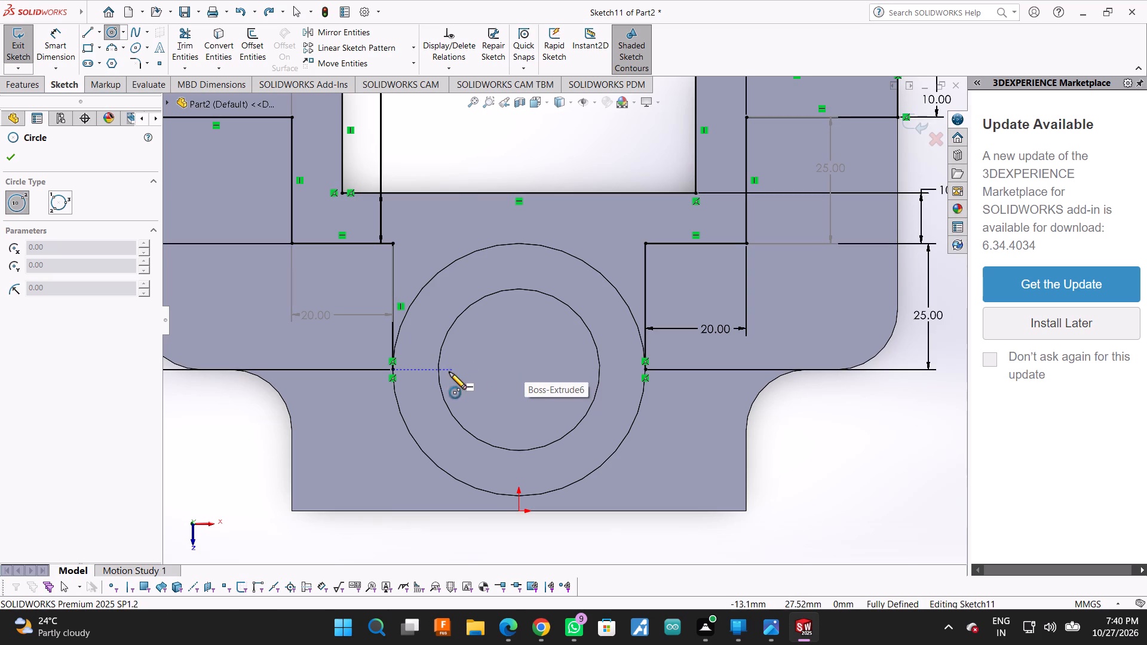
pyautogui.click(517, 372)
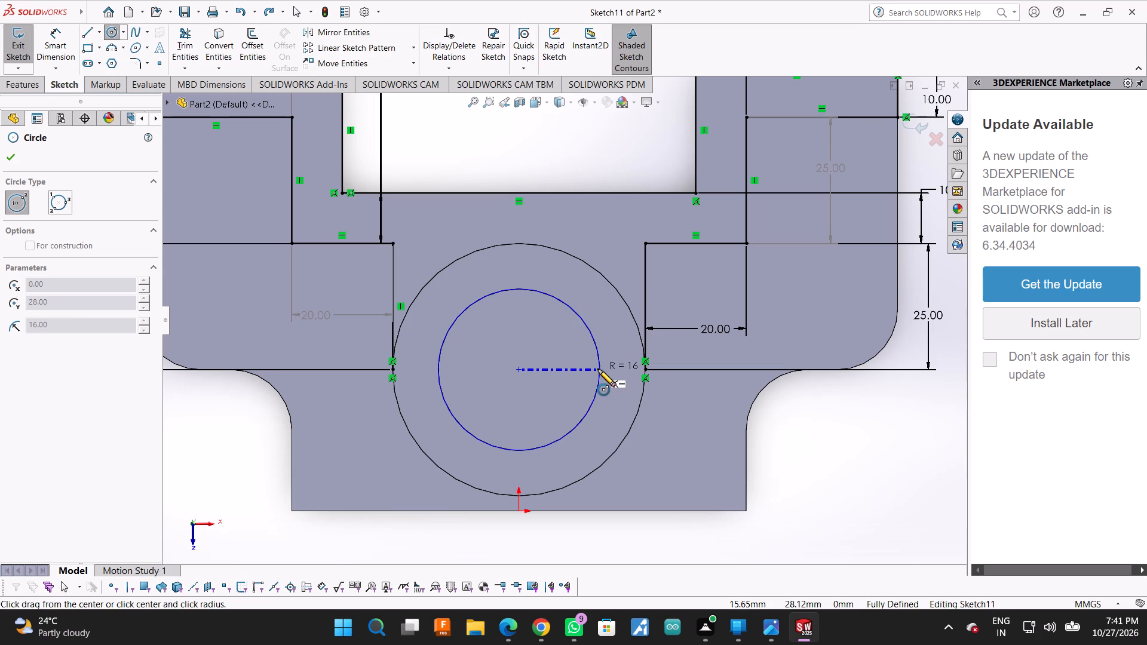
pyautogui.scroll(-5, 598, 369)
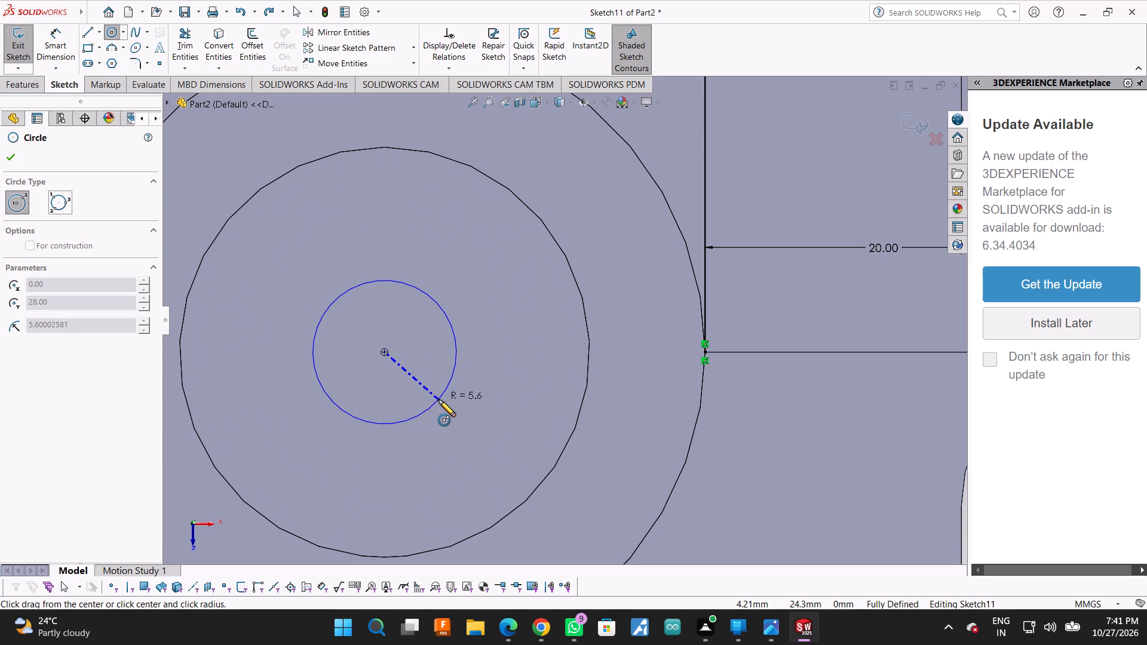
pyautogui.click(591, 355)
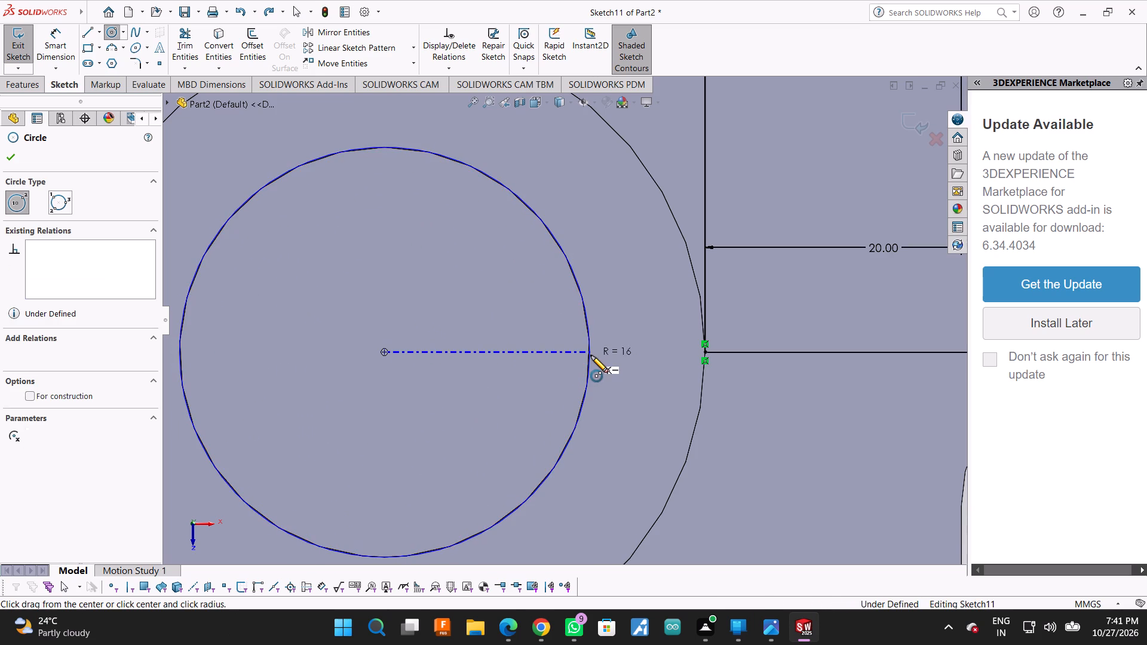
pyautogui.scroll(3, 398, 367)
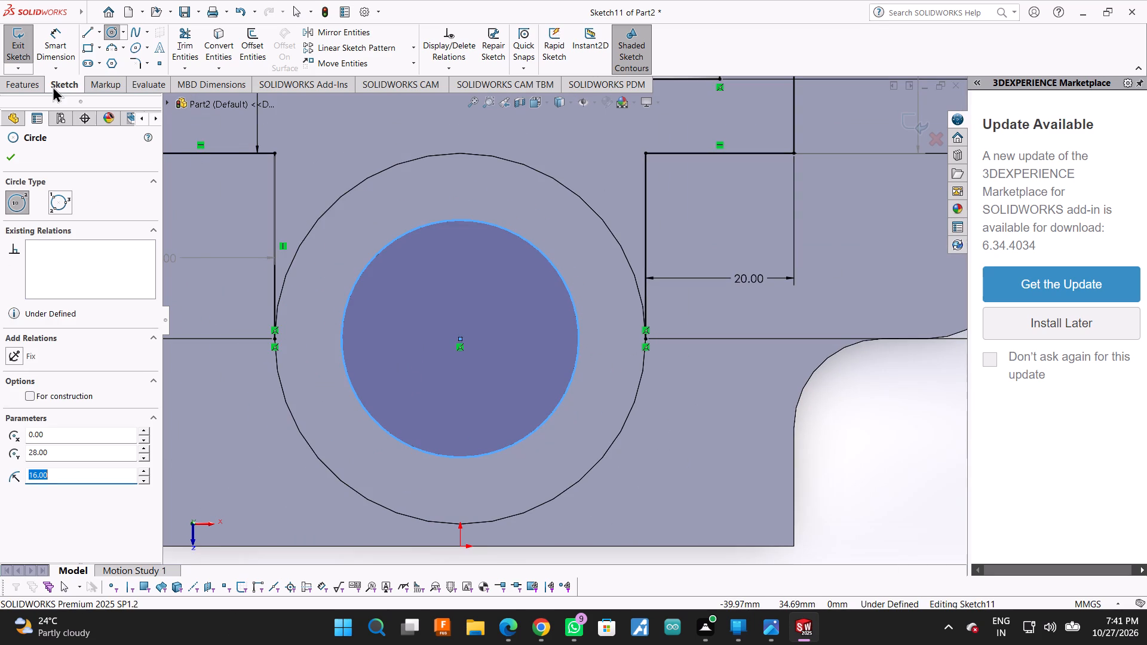
# Sketch a horizontal line from the left inner profile endpoint to the circle, continuing 41 mm to the right inner endpoint.
pyautogui.click(85, 31)
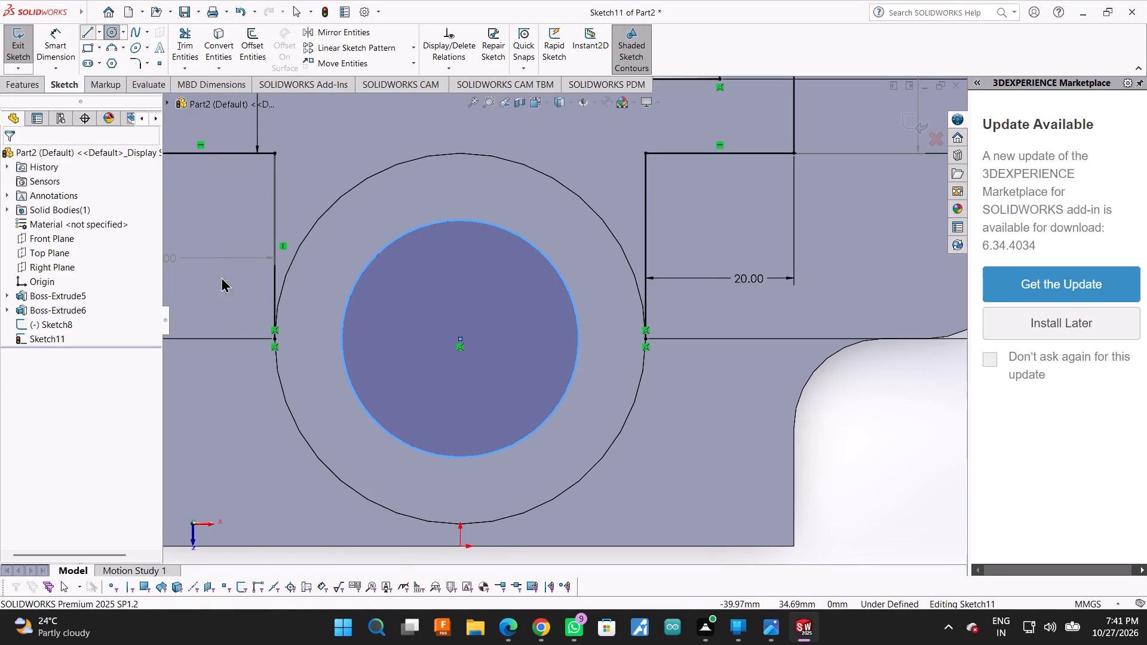
pyautogui.click(272, 340)
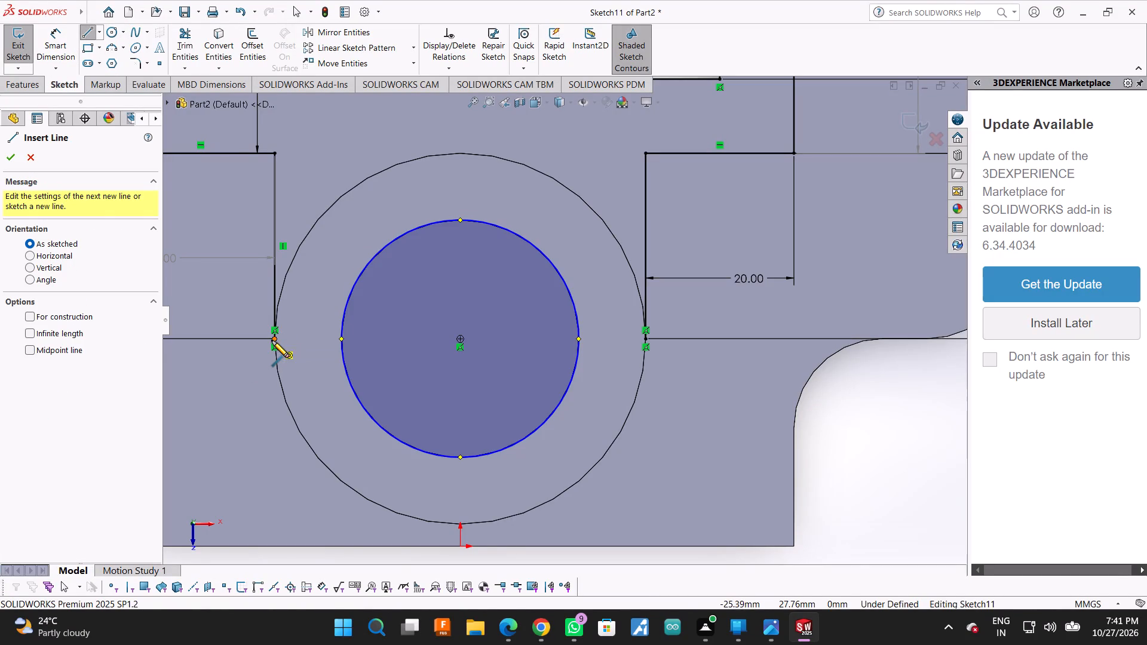
pyautogui.click(339, 339)
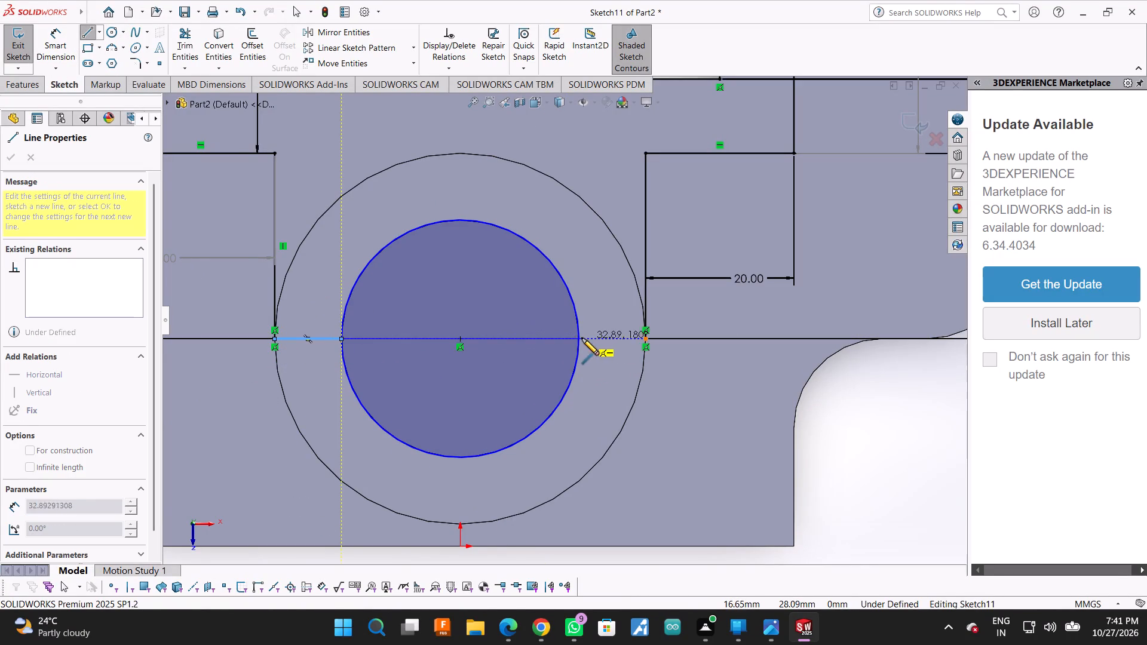
pyautogui.click(645, 337)
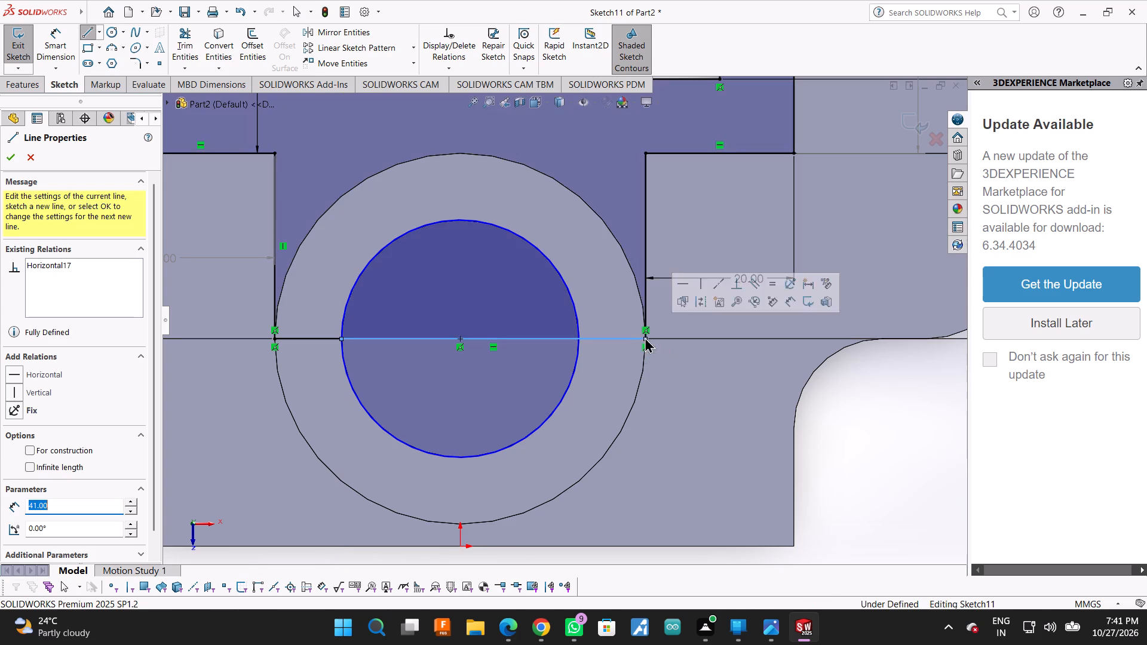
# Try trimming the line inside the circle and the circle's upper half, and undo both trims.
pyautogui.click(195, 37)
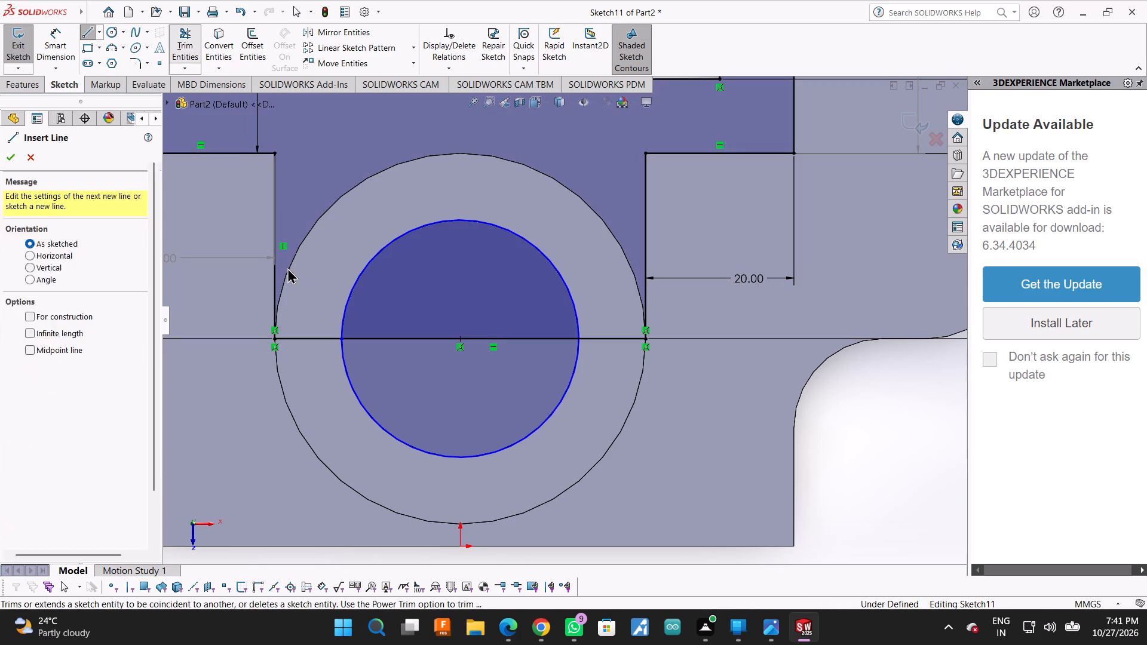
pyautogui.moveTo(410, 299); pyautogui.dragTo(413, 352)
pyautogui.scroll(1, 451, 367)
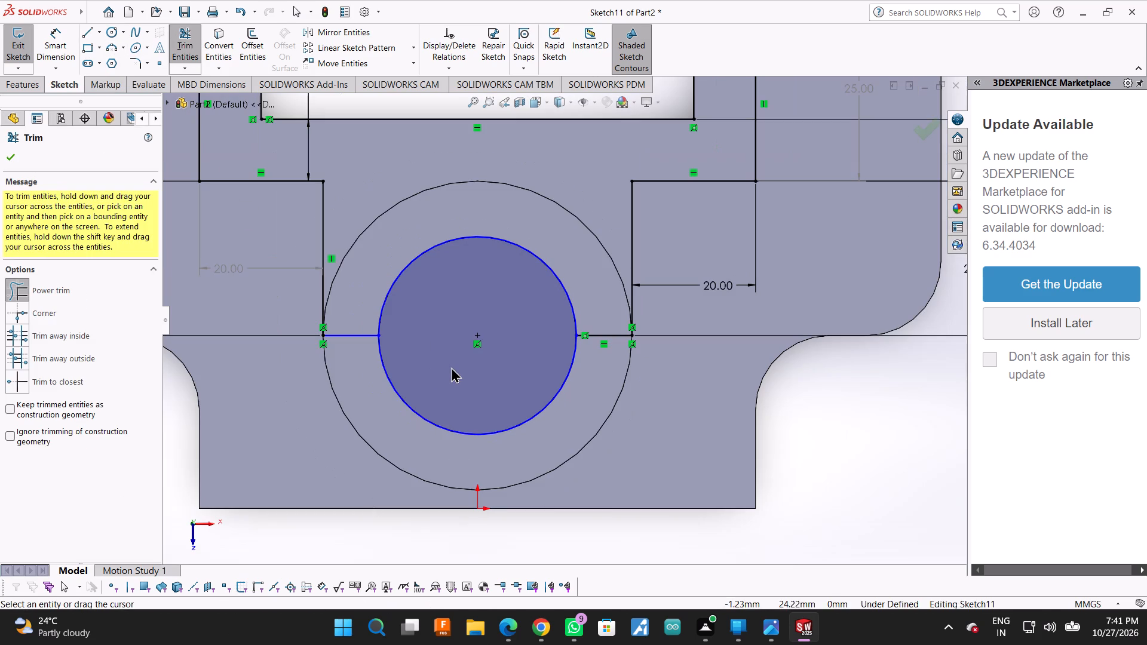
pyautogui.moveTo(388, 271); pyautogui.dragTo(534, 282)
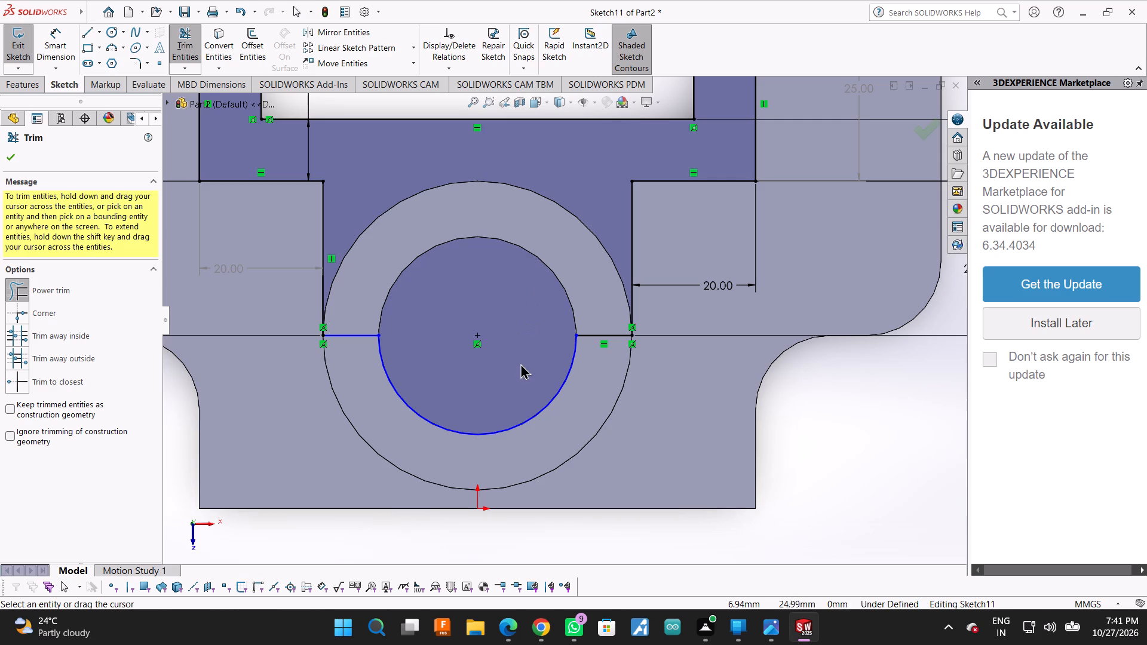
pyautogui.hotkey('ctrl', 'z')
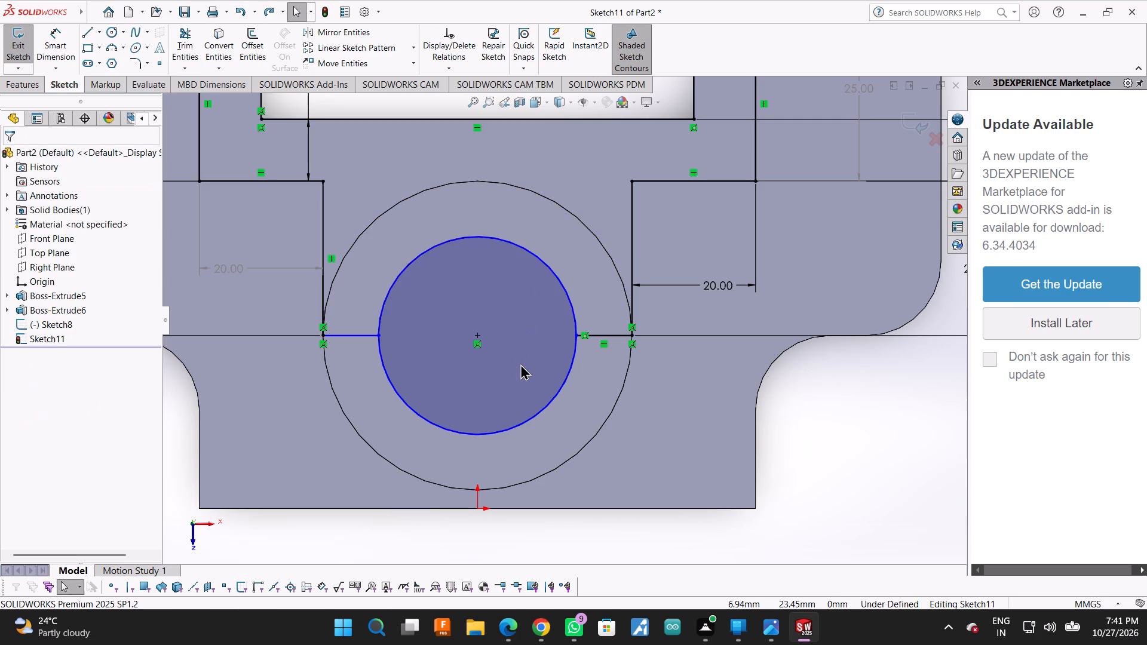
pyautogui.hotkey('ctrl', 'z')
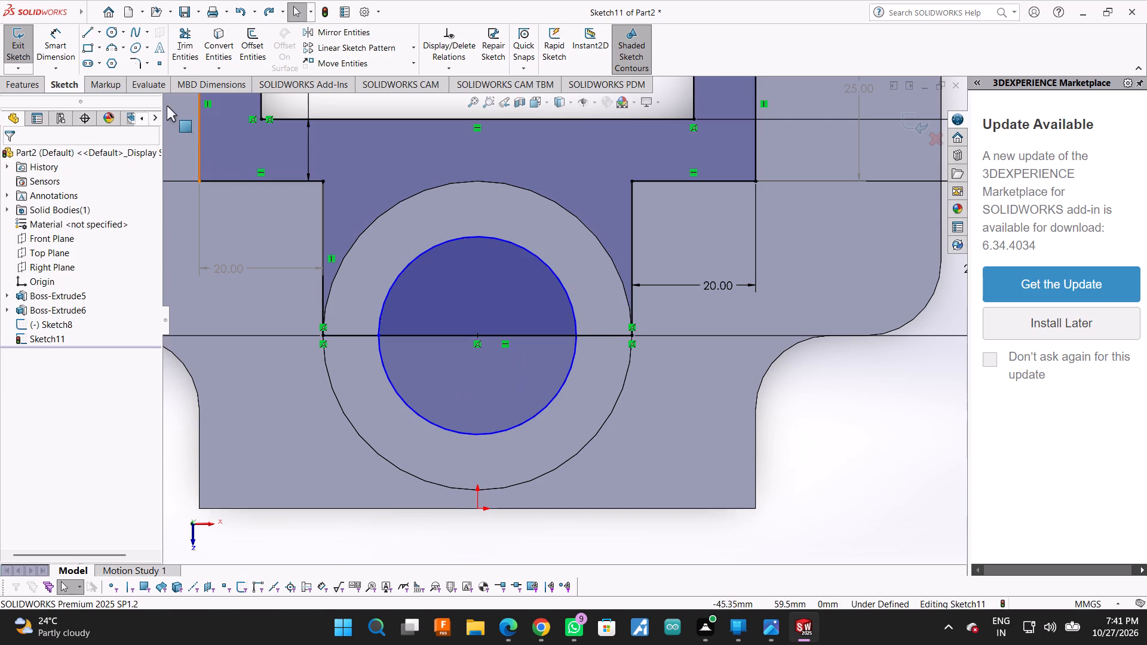
# Trim away the circle's lower half and the line segment inside it, leaving the upper arc closing the profile.
pyautogui.click(177, 30)
pyautogui.moveTo(486, 387); pyautogui.dragTo(433, 432)
pyautogui.moveTo(459, 313); pyautogui.dragTo(458, 352)
pyautogui.scroll(2, 451, 376)
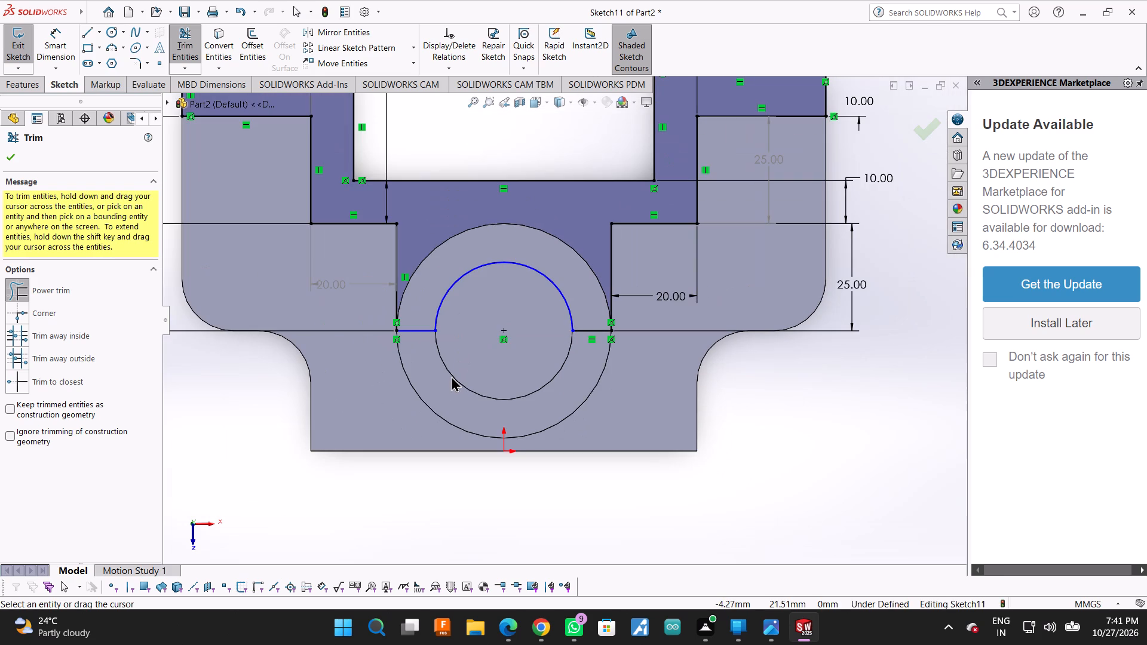
pyautogui.scroll(-1, 654, 346)
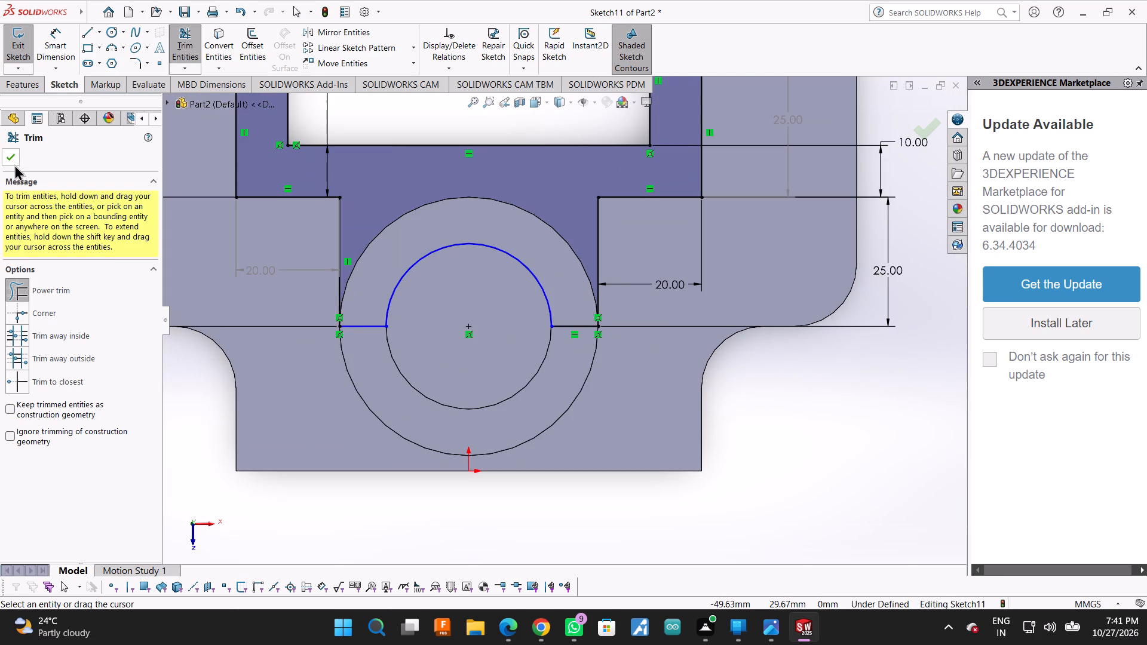
pyautogui.click(8, 159)
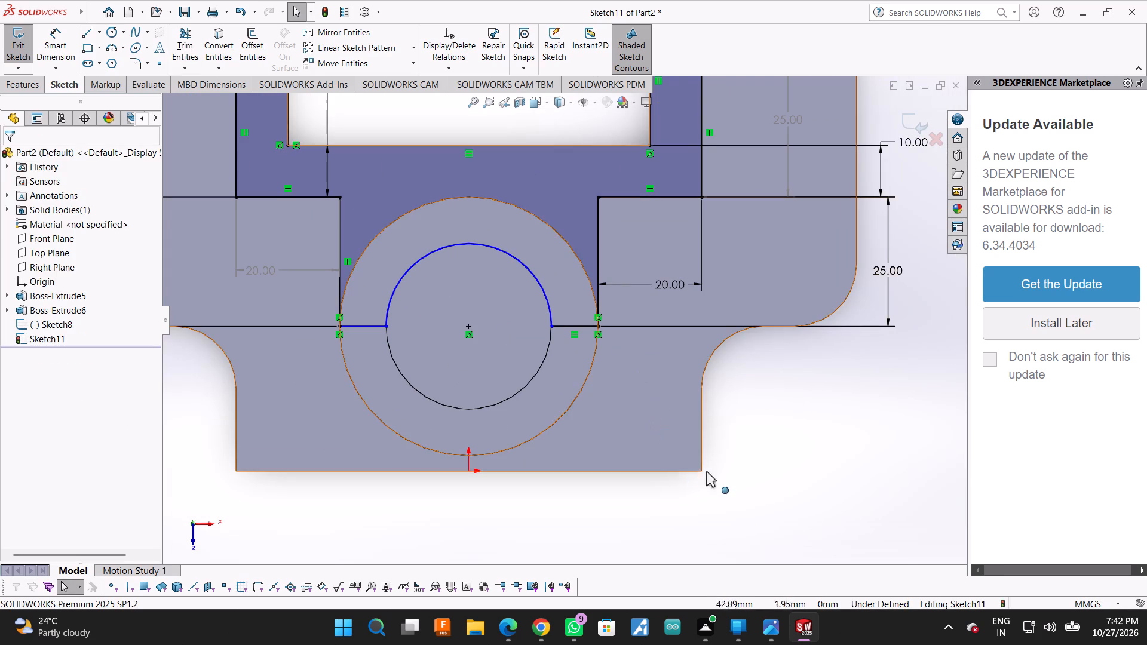
# Extrude the closed stepped profile as a 25 mm blind boss, merged with the plate and boss.
pyautogui.scroll(-1, 731, 487)
pyautogui.moveTo(731, 487); pyautogui.dragTo(745, 374, button='middle')
pyautogui.moveTo(745, 377); pyautogui.dragTo(744, 408, button='middle')
pyautogui.scroll(2, 730, 414)
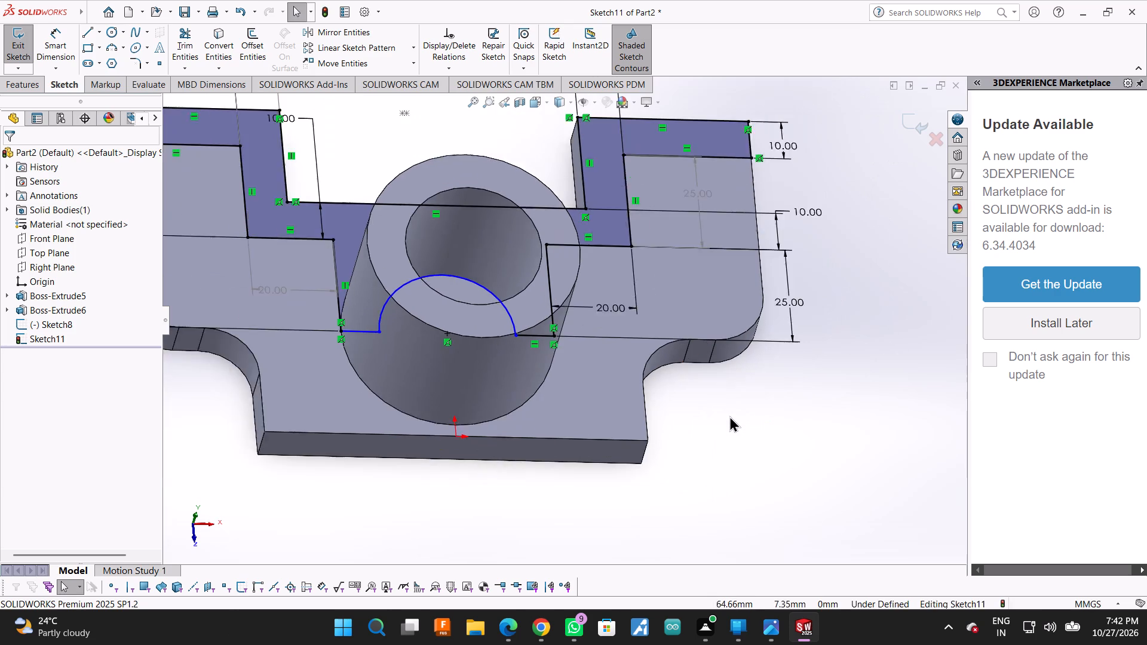
pyautogui.scroll(2, 729, 416)
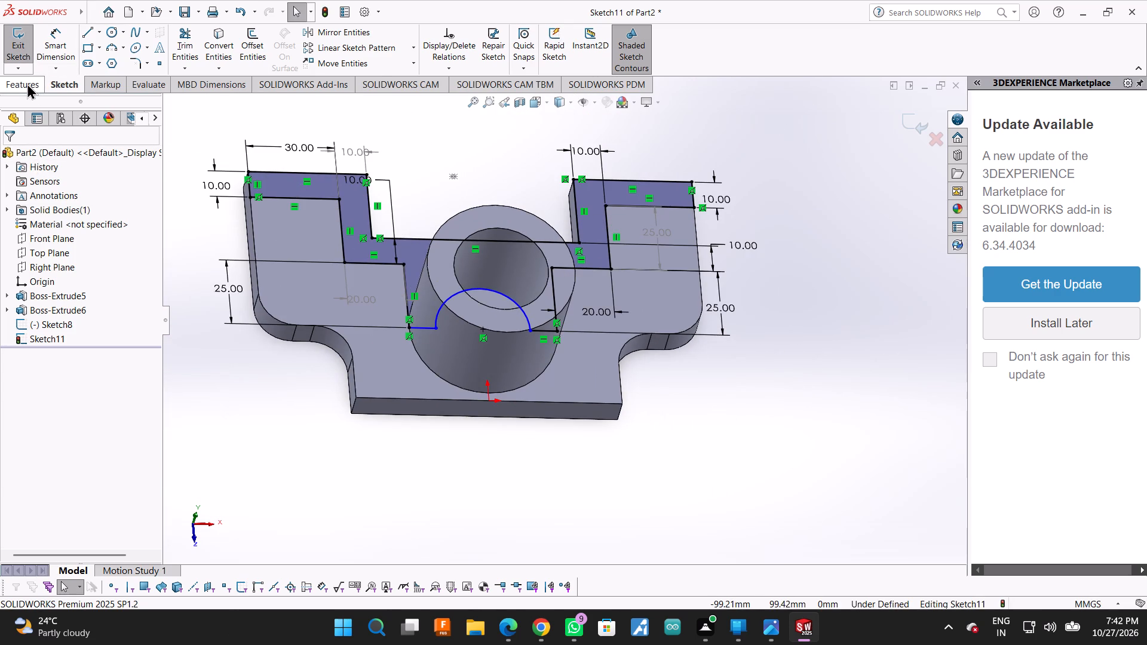
pyautogui.click(27, 83)
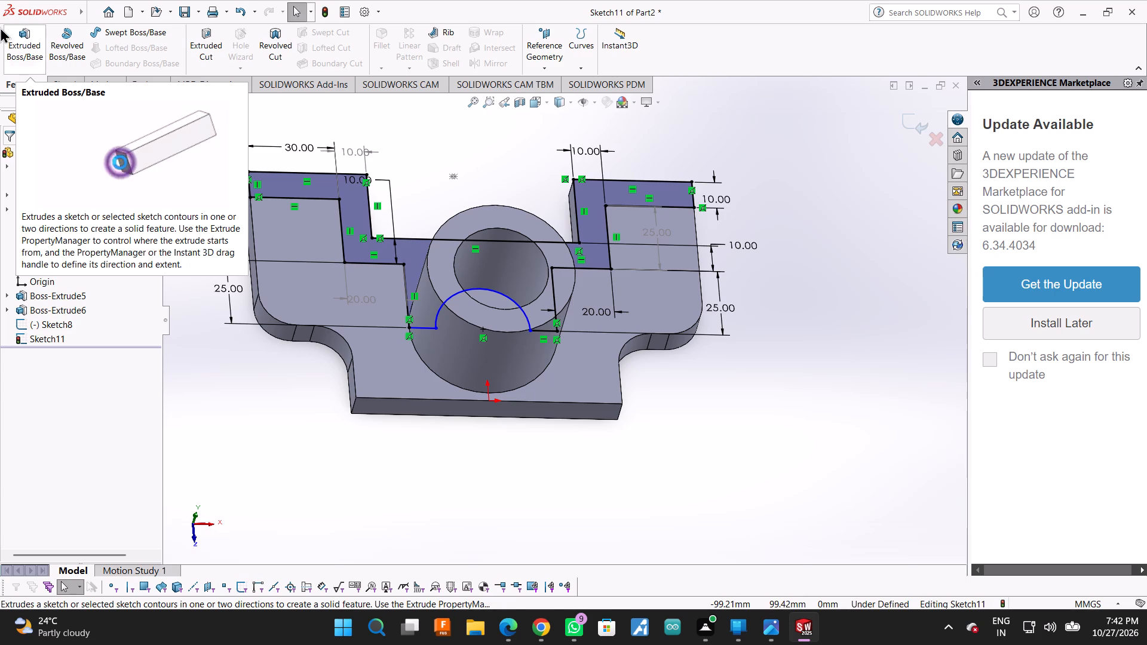
pyautogui.click(26, 29)
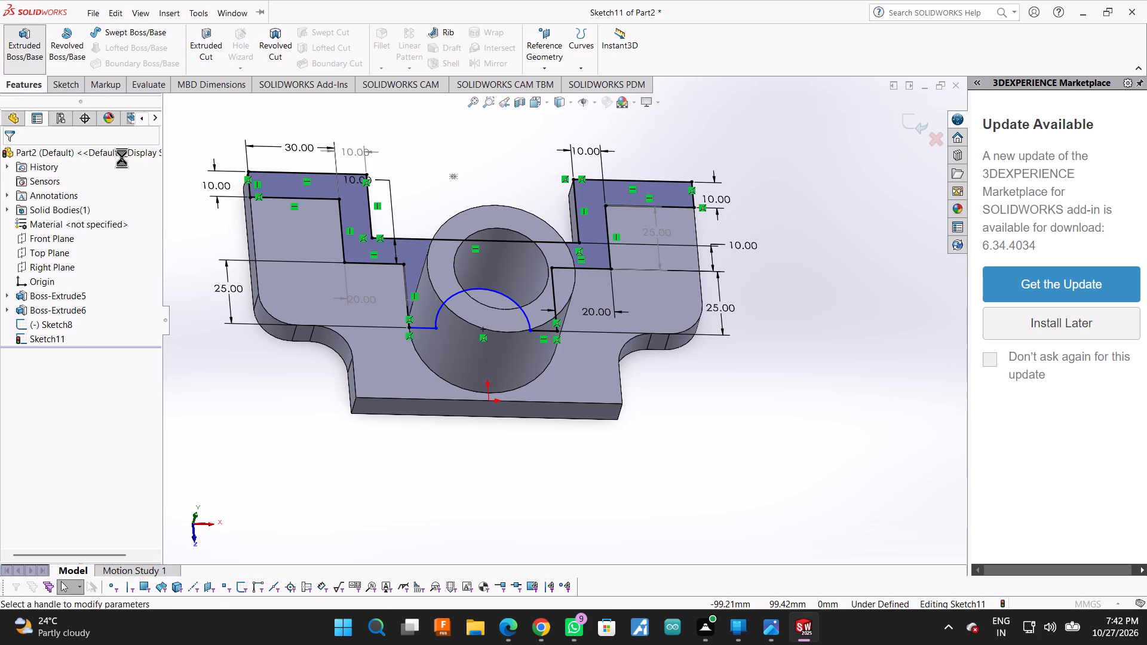
pyautogui.write('25')
pyautogui.press('Return')
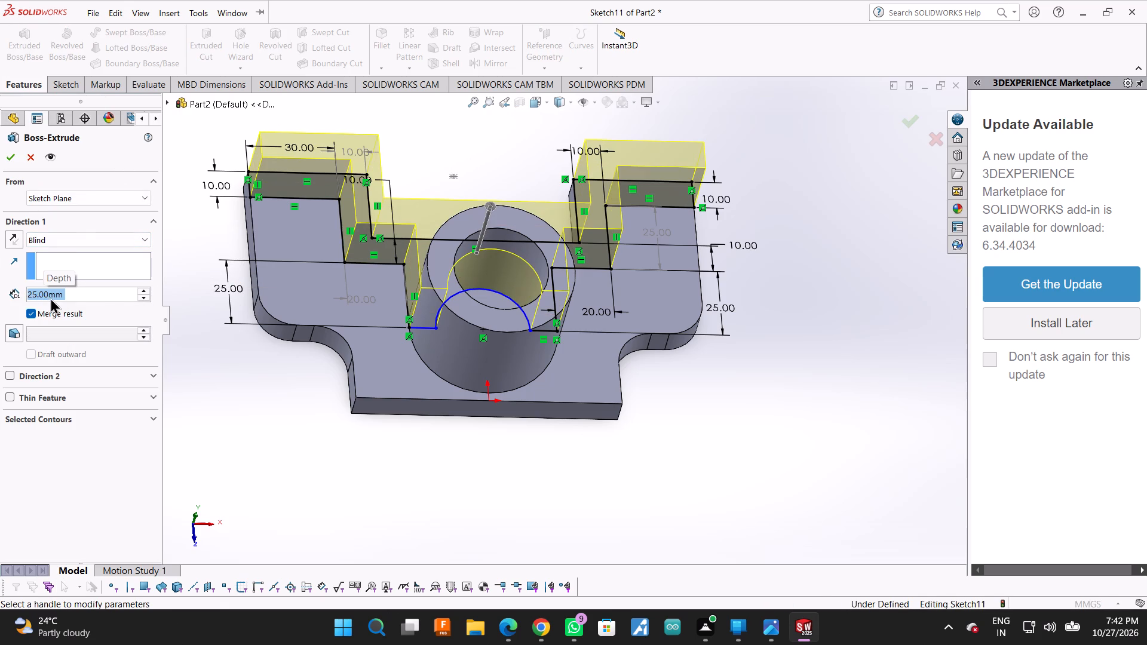
pyautogui.click(11, 157)
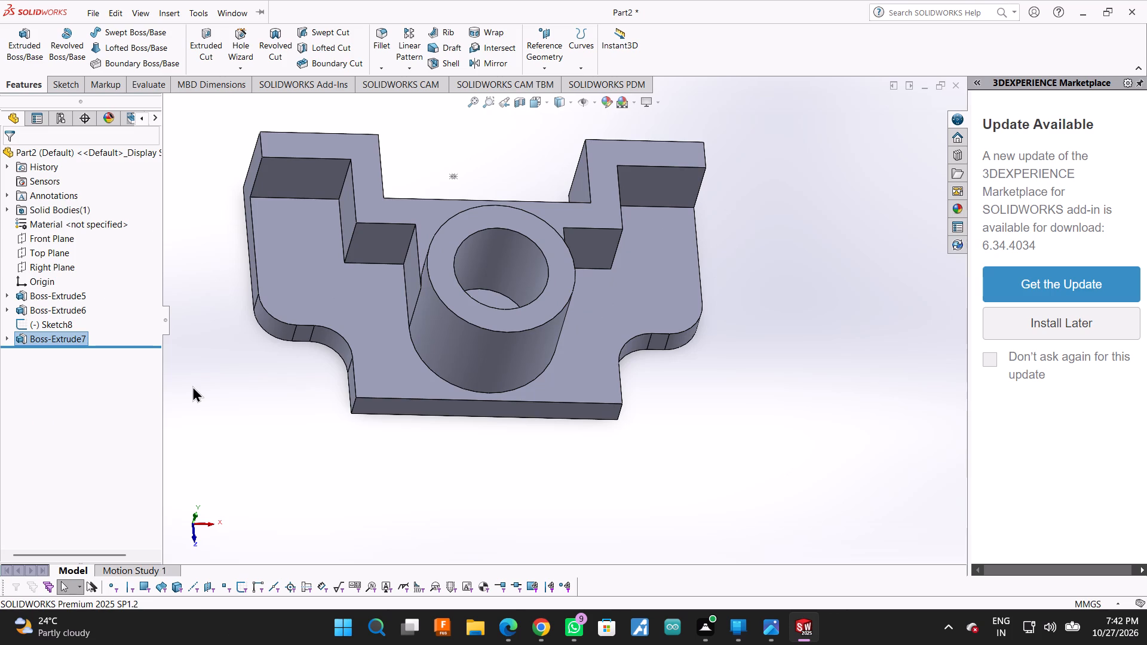
# Examine the extruded stepped wall, boss bore and base plate from the front, above and the sides.
pyautogui.scroll(2, 434, 388)
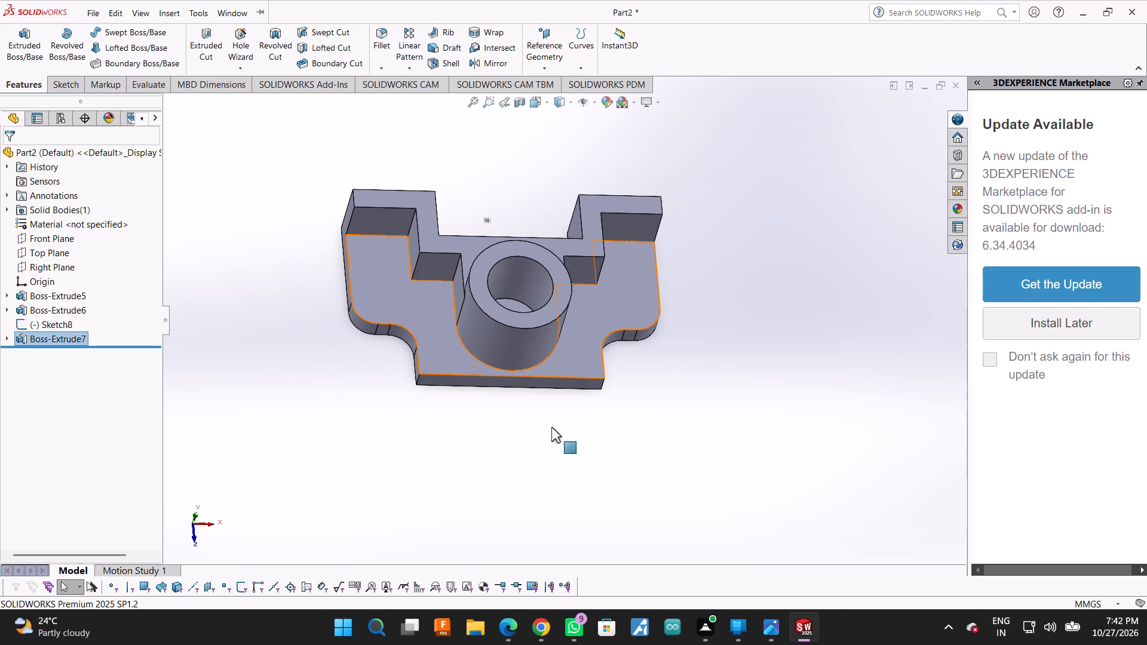
pyautogui.moveTo(683, 430); pyautogui.dragTo(667, 277, button='middle')
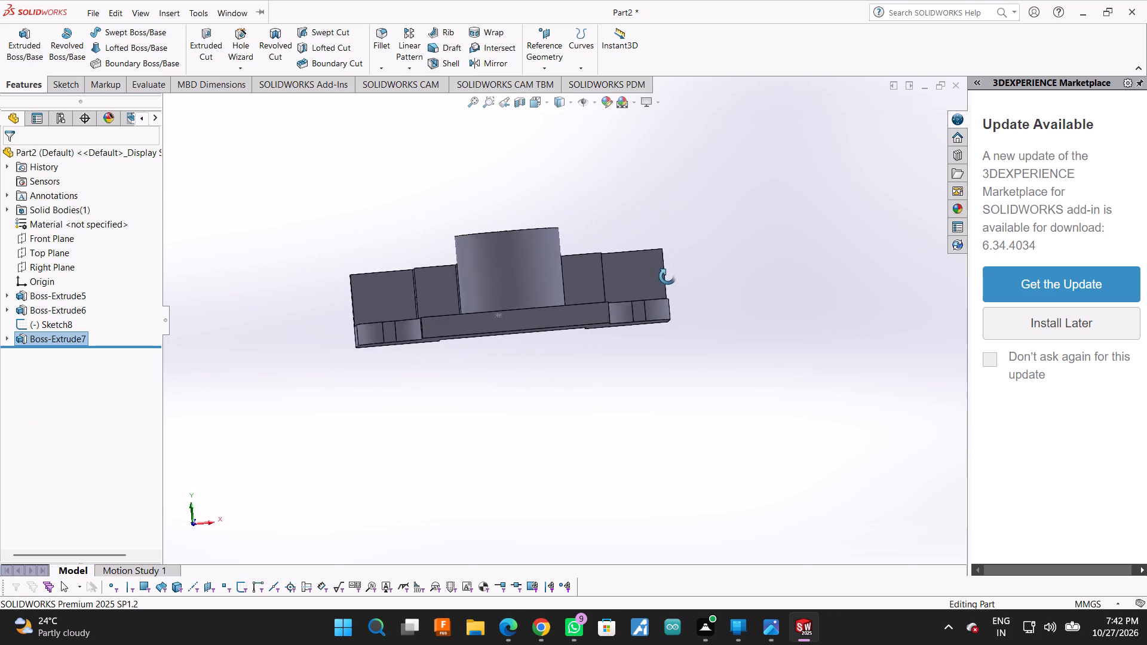
pyautogui.moveTo(667, 277); pyautogui.dragTo(701, 290, button='middle')
pyautogui.moveTo(714, 282); pyautogui.dragTo(677, 259, button='middle')
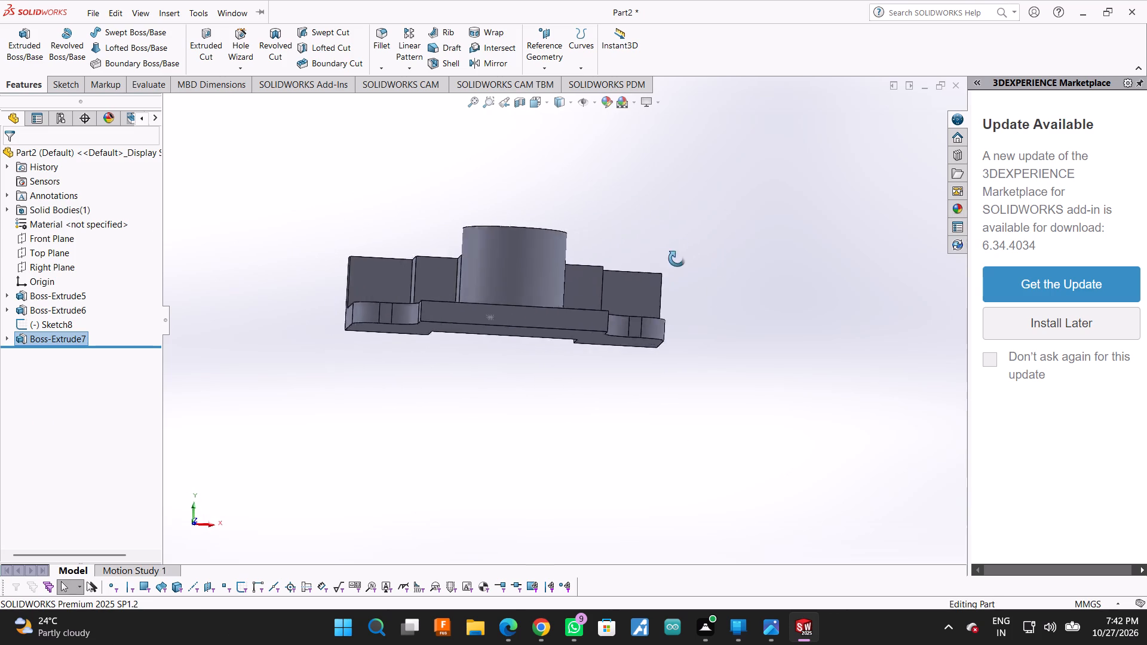
pyautogui.moveTo(677, 259); pyautogui.dragTo(683, 316, button='middle')
pyautogui.scroll(-2, 683, 315)
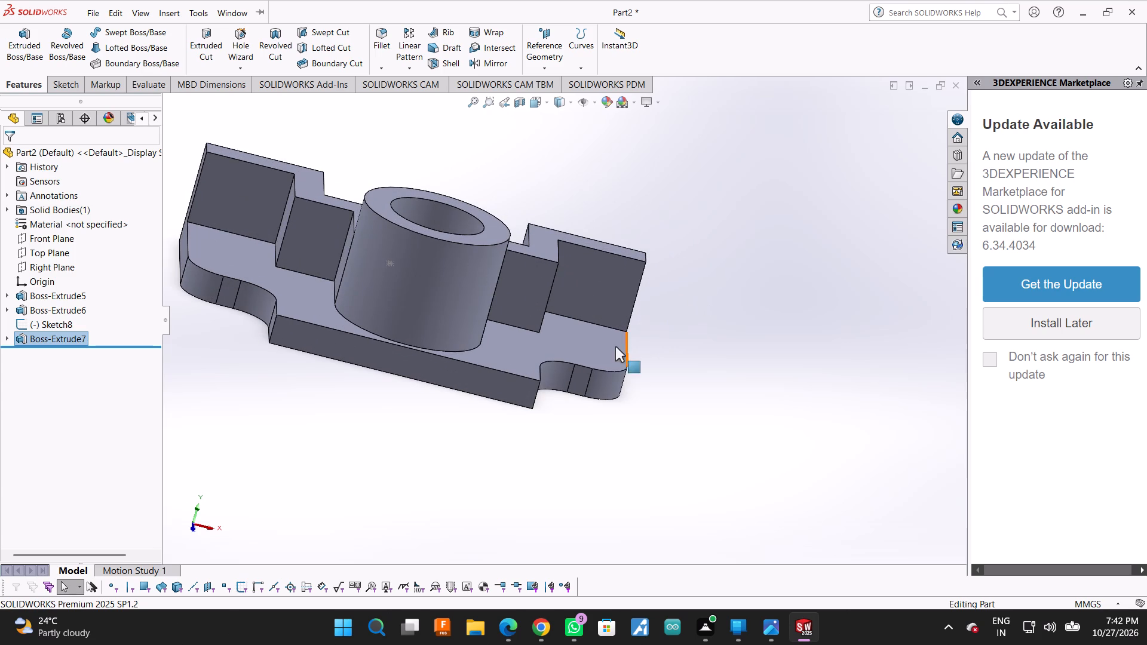
pyautogui.moveTo(742, 304); pyautogui.dragTo(729, 346, button='middle')
pyautogui.scroll(1, 733, 340)
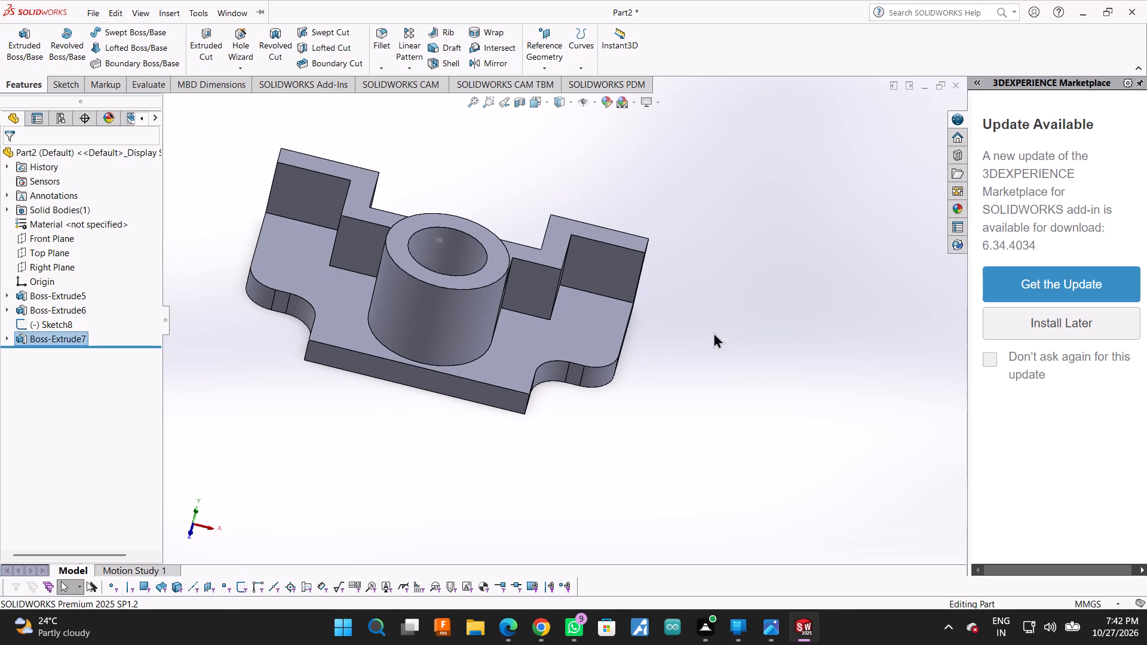
pyautogui.moveTo(701, 260); pyautogui.dragTo(680, 316, button='middle')
pyautogui.scroll(1, 655, 325)
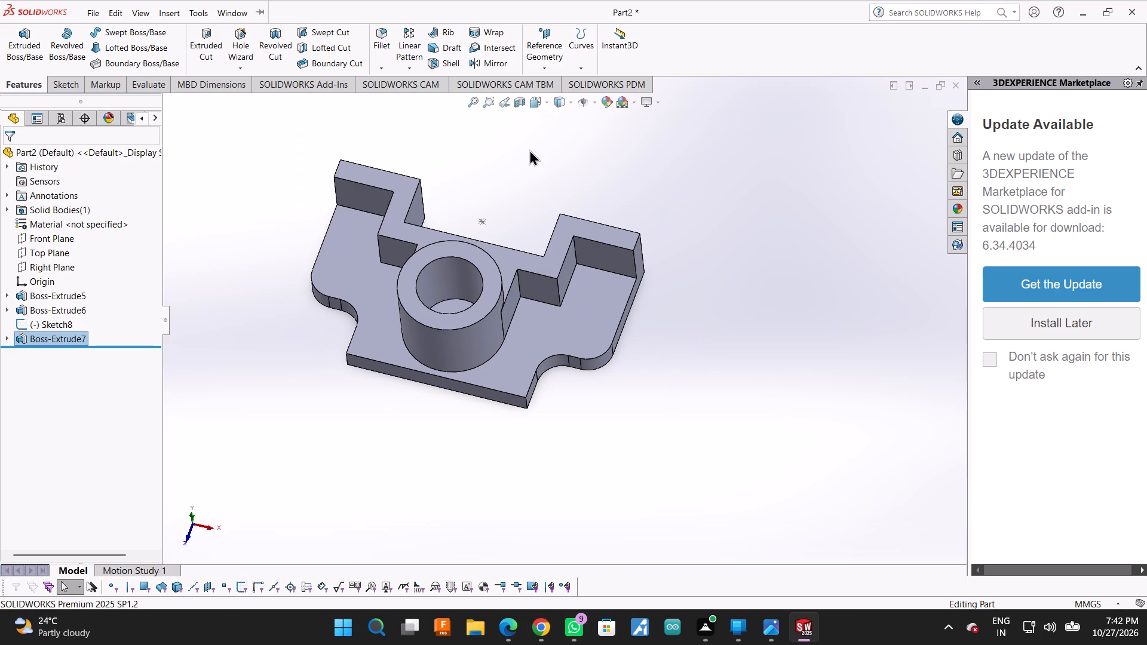
pyautogui.moveTo(529, 149); pyautogui.dragTo(511, 94, button='middle')
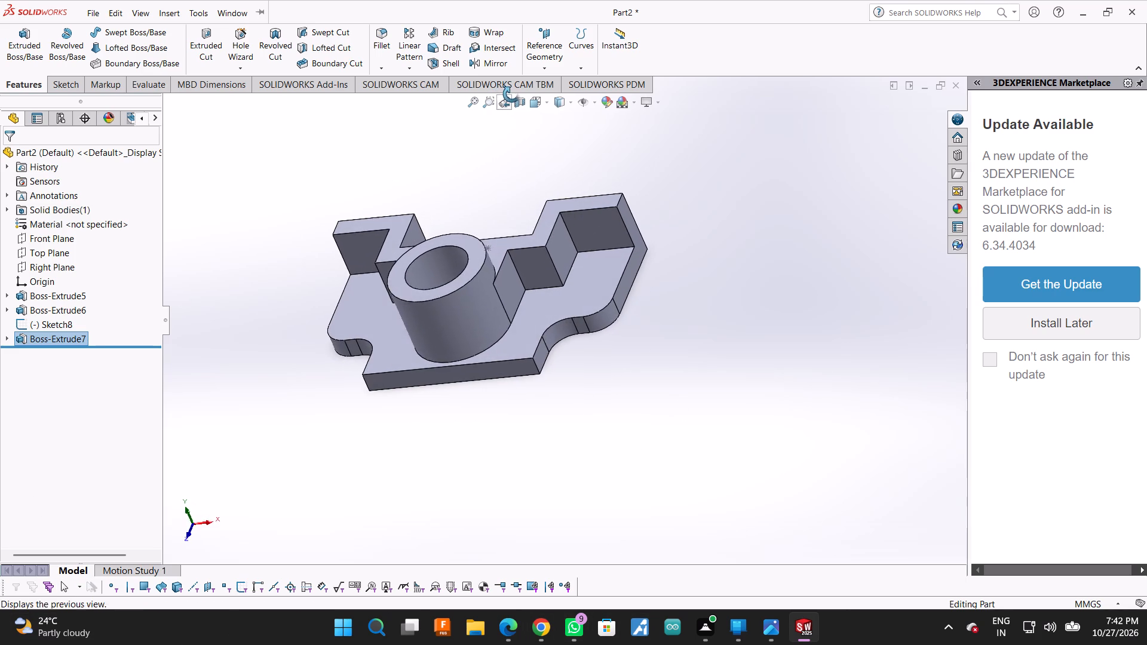
pyautogui.moveTo(511, 94); pyautogui.dragTo(515, 96, button='middle')
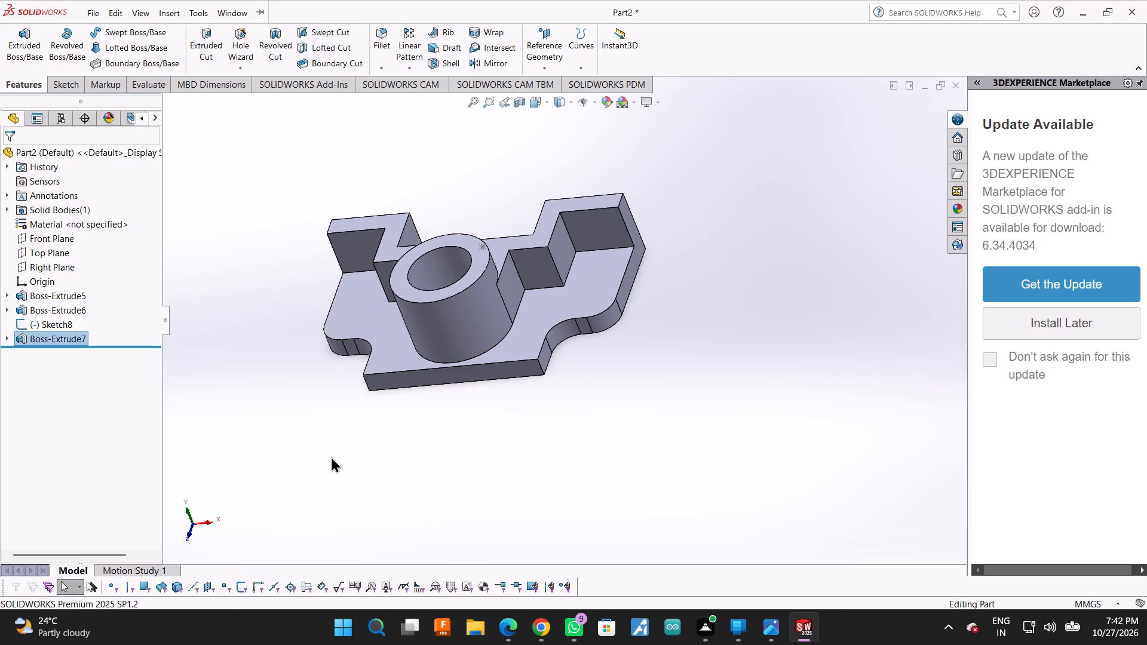
pyautogui.scroll(2, 381, 497)
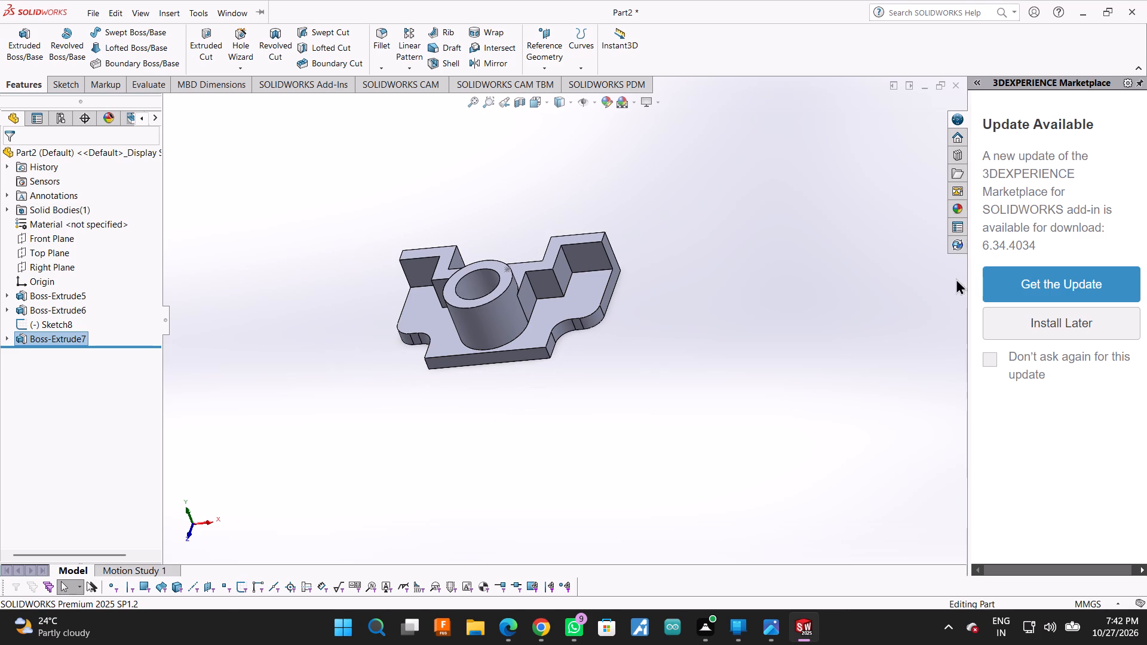
pyautogui.moveTo(823, 289); pyautogui.dragTo(841, 382, button='middle')
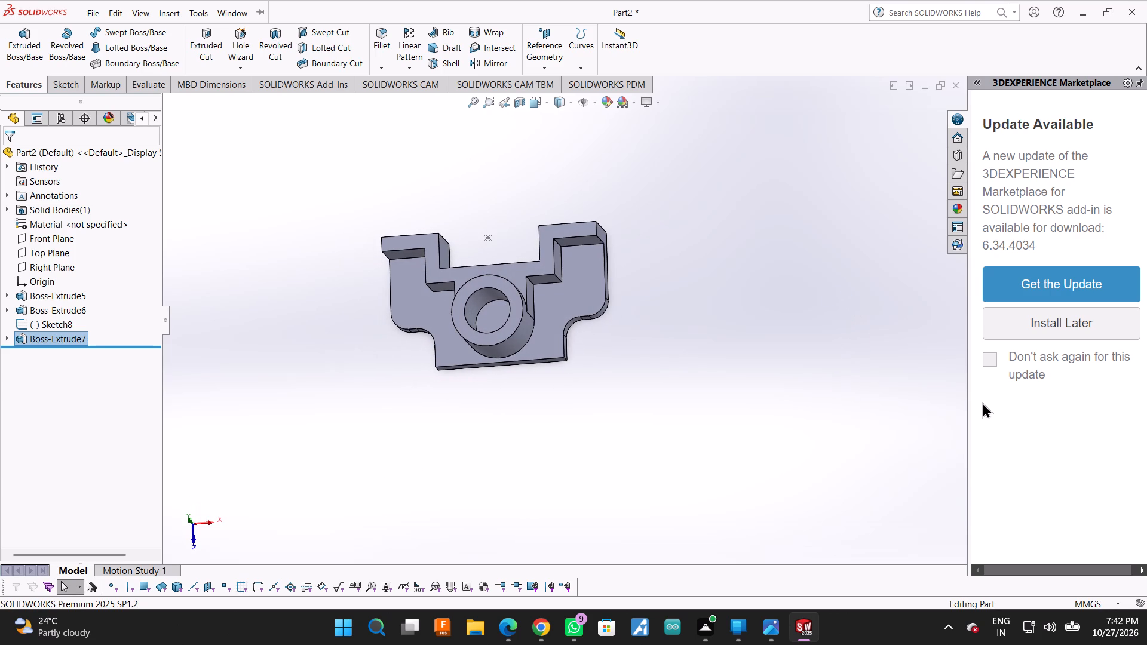
# Collapse the 3DEXPERIENCE Marketplace pane to widen the modelling area.
pyautogui.moveTo(968, 410); pyautogui.dragTo(1146, 395)
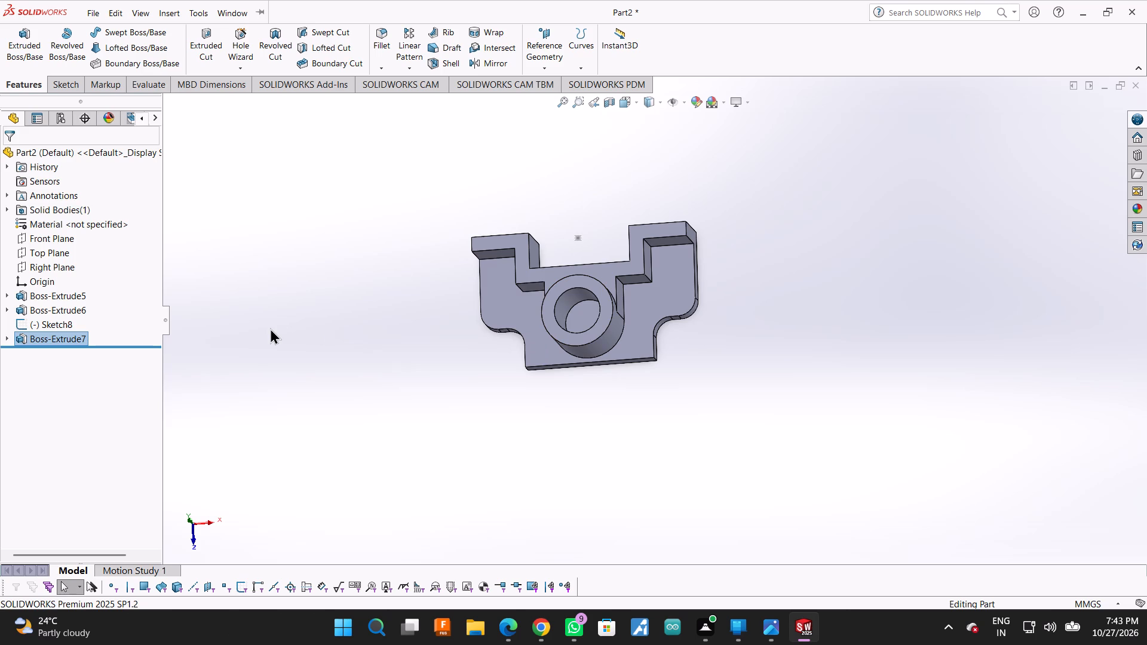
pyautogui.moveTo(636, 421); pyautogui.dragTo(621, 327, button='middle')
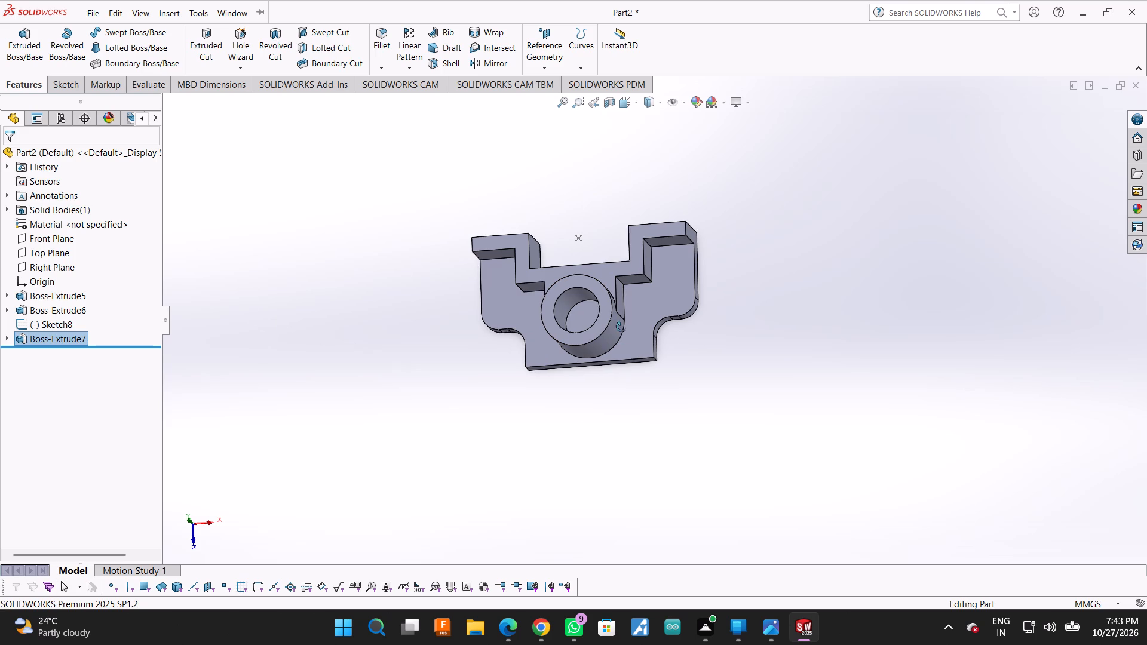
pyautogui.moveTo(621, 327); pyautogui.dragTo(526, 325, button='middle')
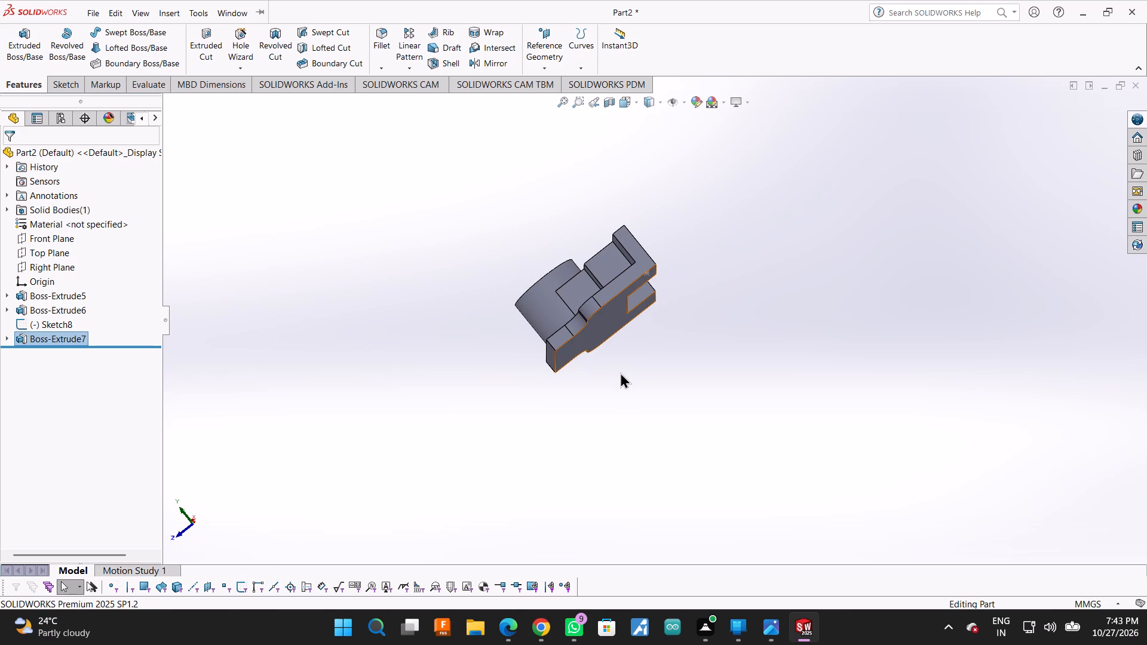
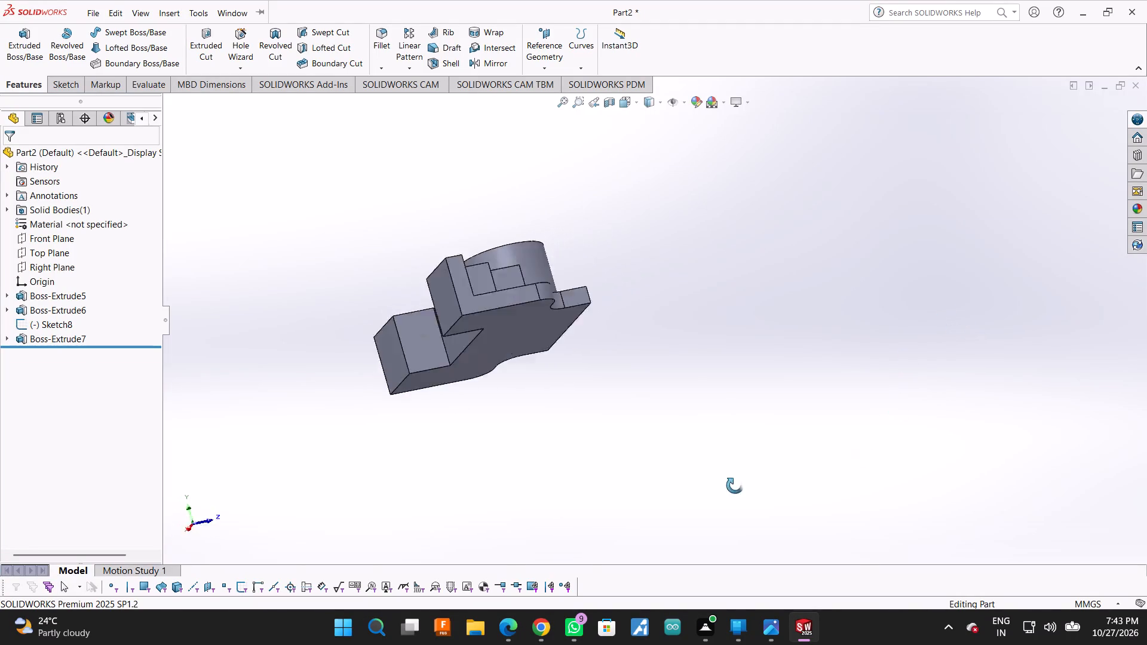
# Start a new sketch on the L-shaped outer side face of the base body.
pyautogui.scroll(1, 500, 447)
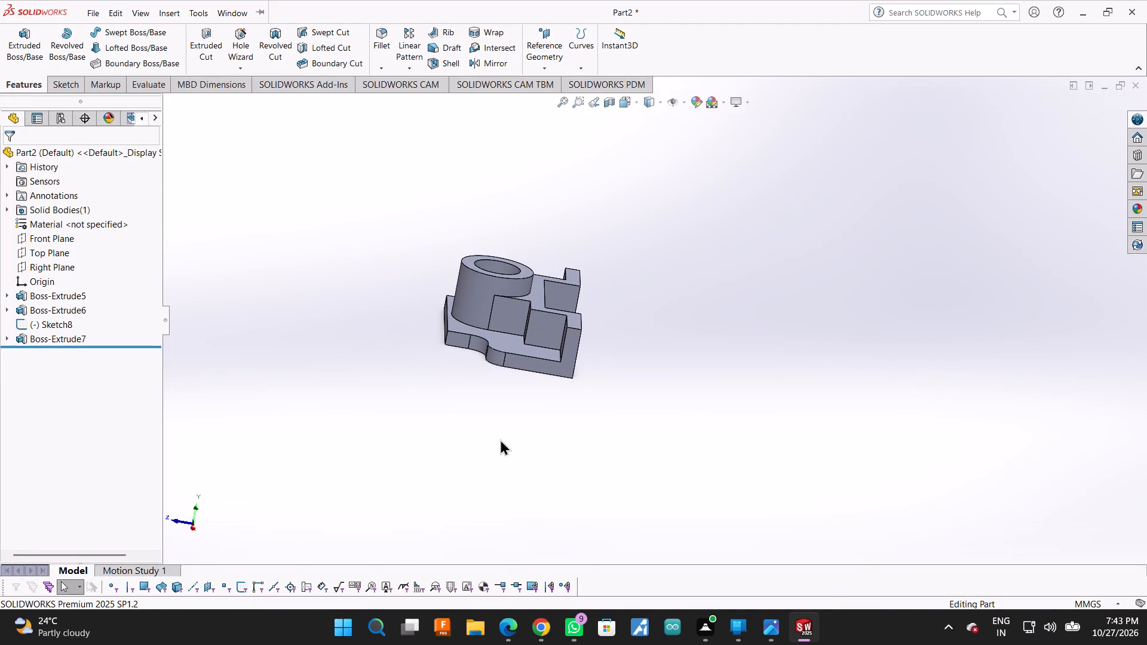
pyautogui.scroll(-3, 498, 343)
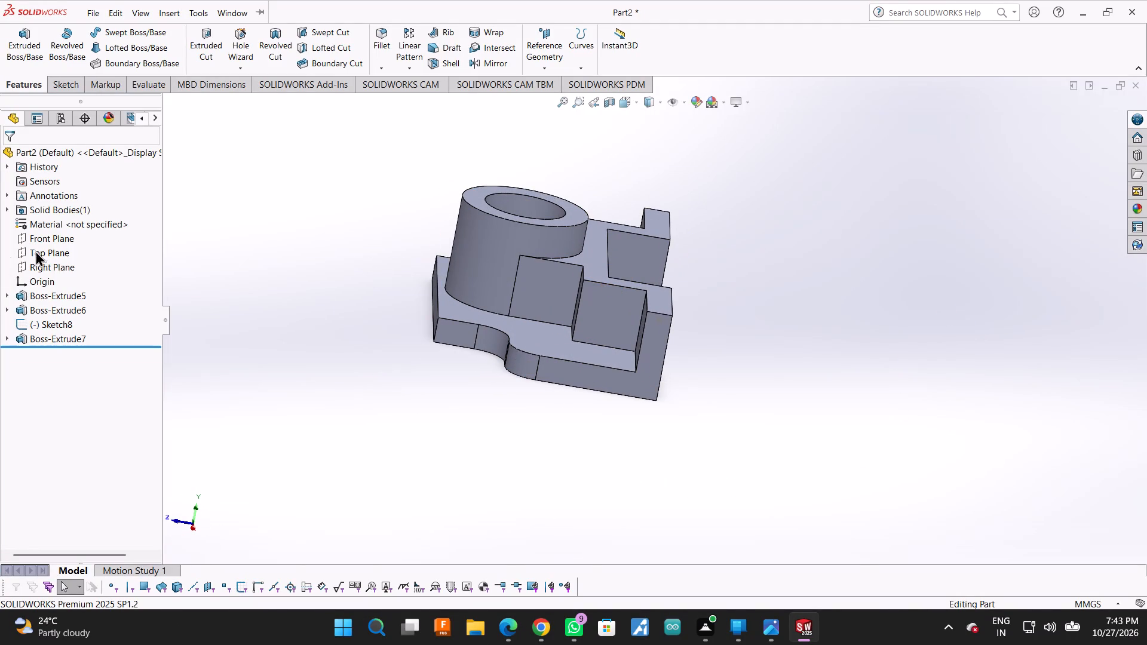
pyautogui.click(69, 242)
pyautogui.click(128, 220)
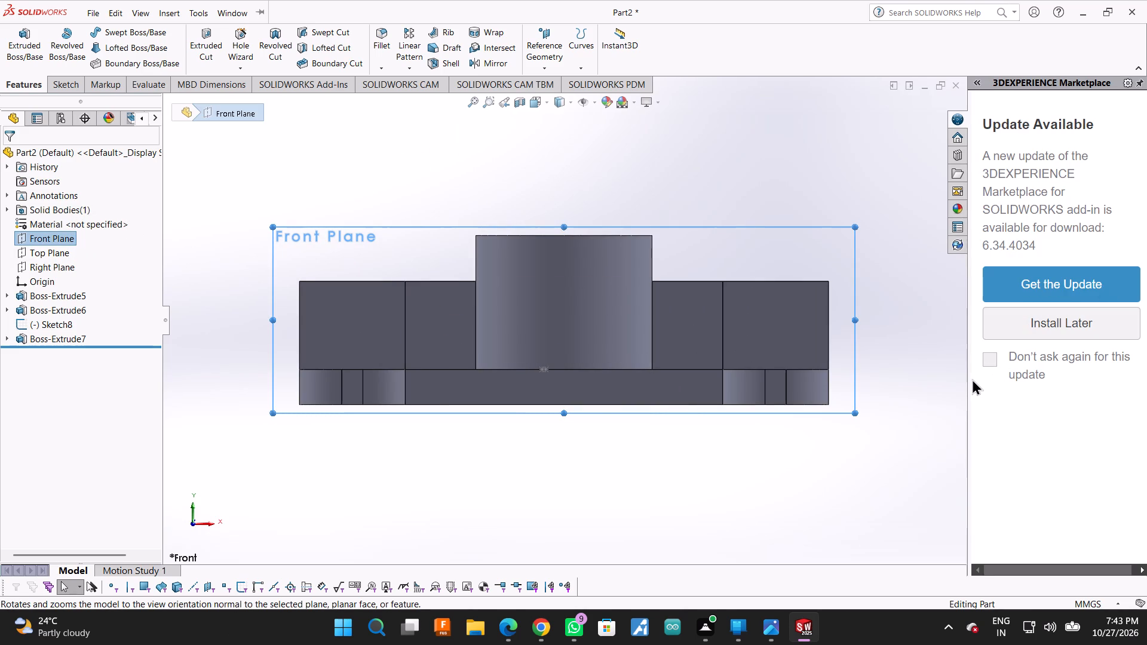
pyautogui.moveTo(971, 379); pyautogui.dragTo(1133, 396)
pyautogui.moveTo(993, 347); pyautogui.dragTo(882, 419, button='middle')
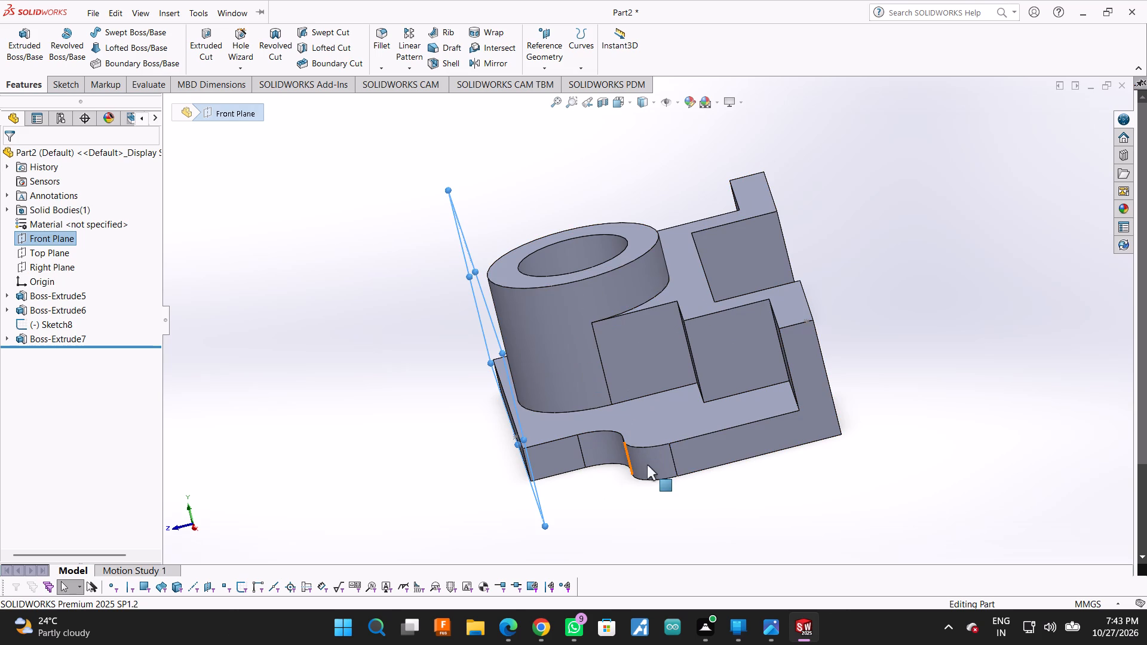
pyautogui.click(685, 463)
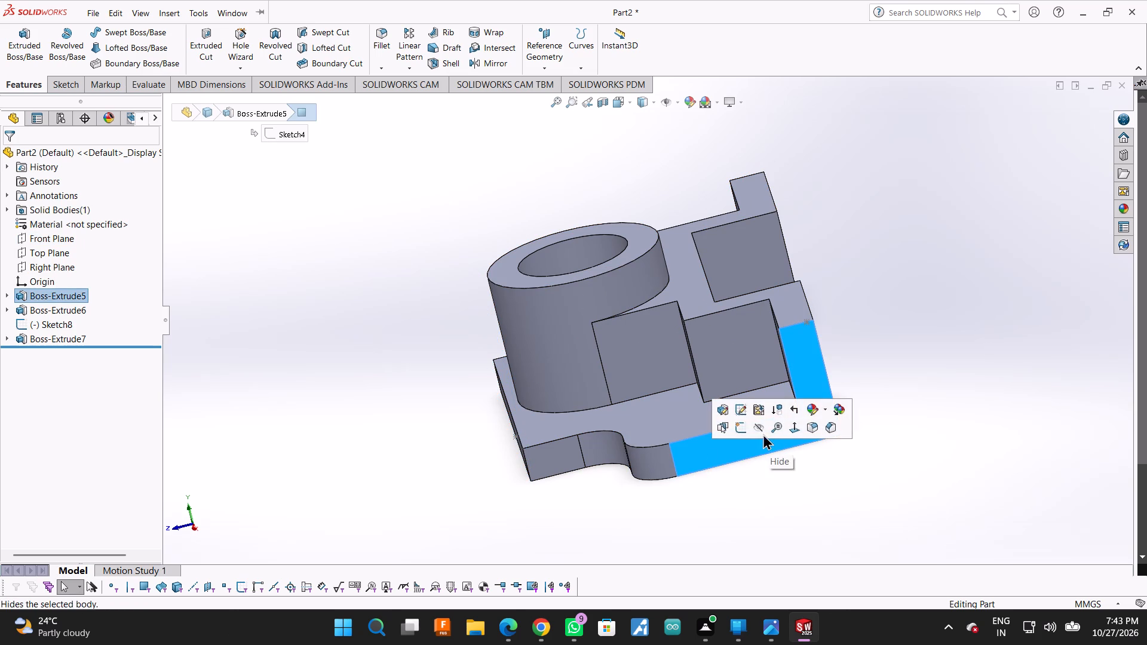
pyautogui.click(740, 423)
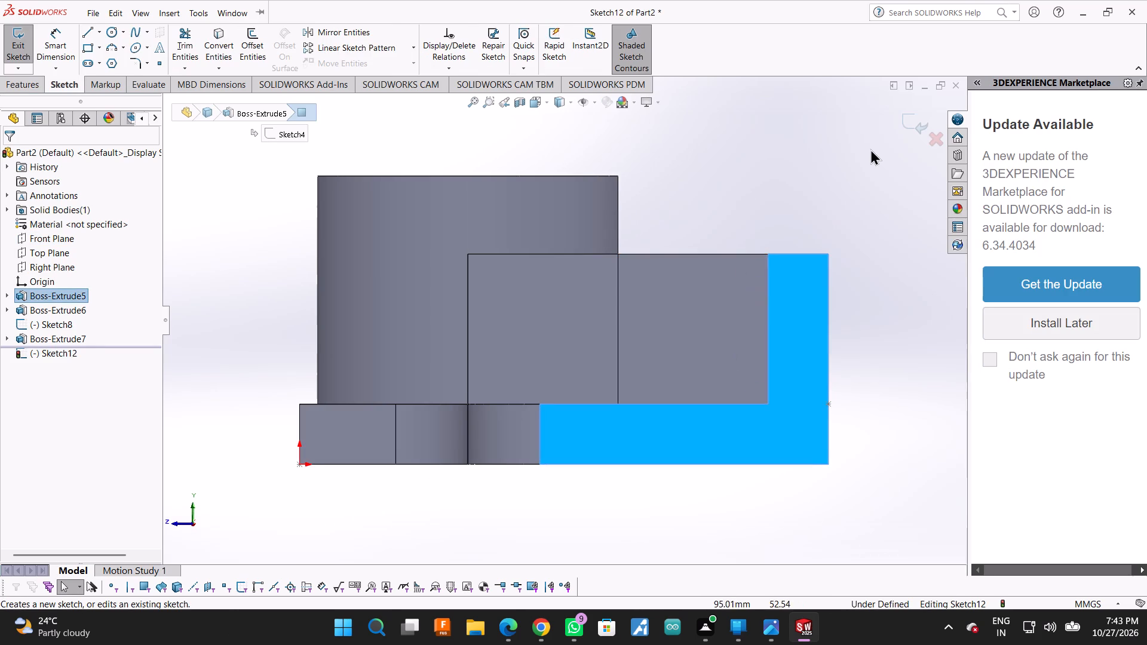
pyautogui.click(870, 149)
pyautogui.moveTo(968, 471); pyautogui.dragTo(1146, 448)
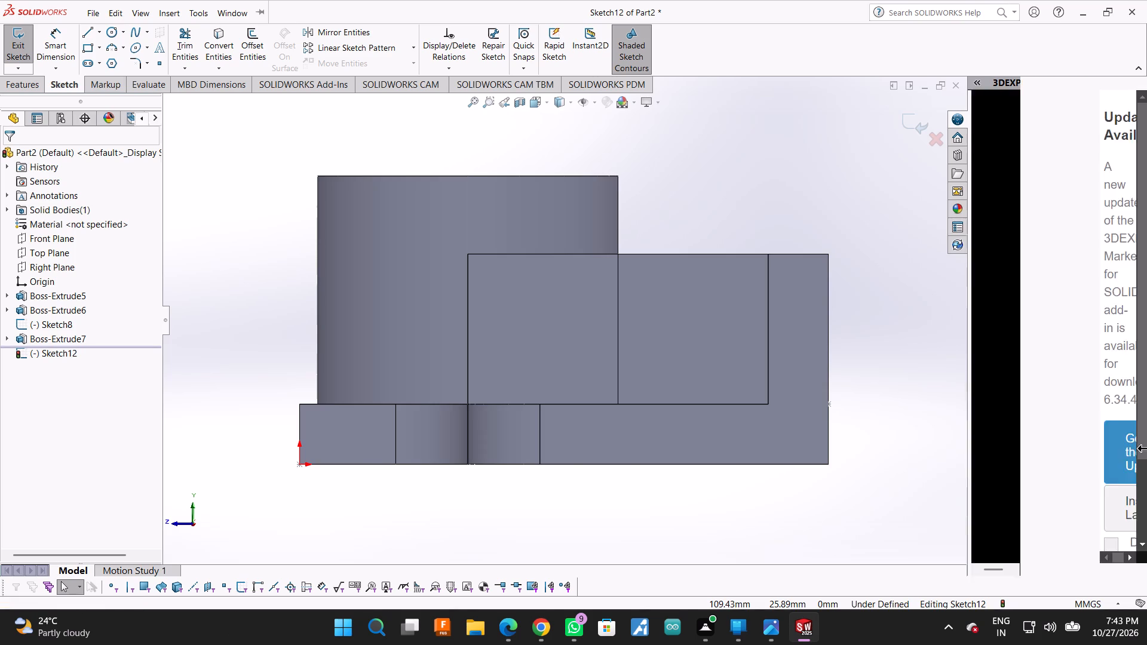
pyautogui.moveTo(1146, 448); pyautogui.dragTo(1146, 427)
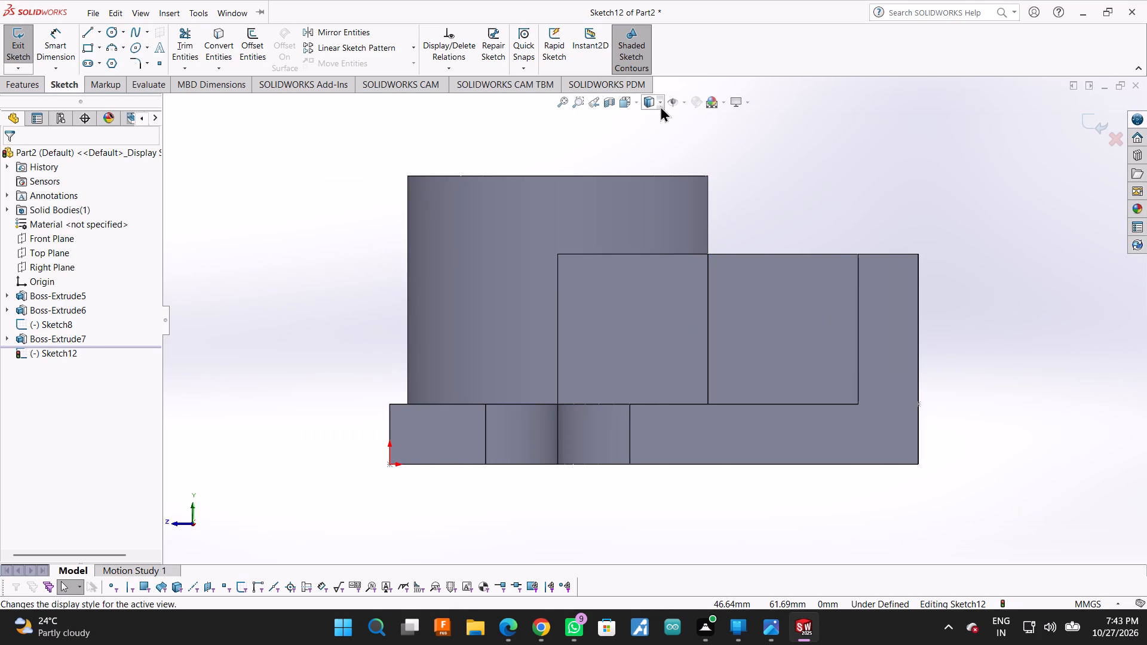
# Change the display style to wireframe with hidden edges shown as dashed lines.
pyautogui.click(660, 106)
pyautogui.click(646, 165)
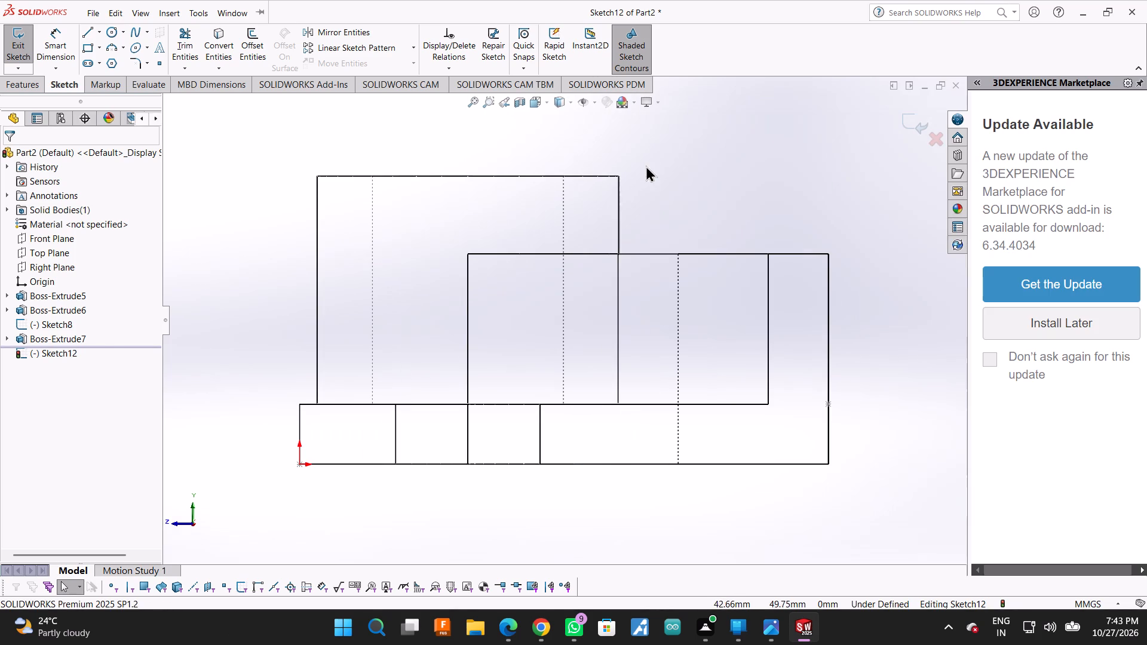
pyautogui.moveTo(968, 450); pyautogui.dragTo(1146, 392)
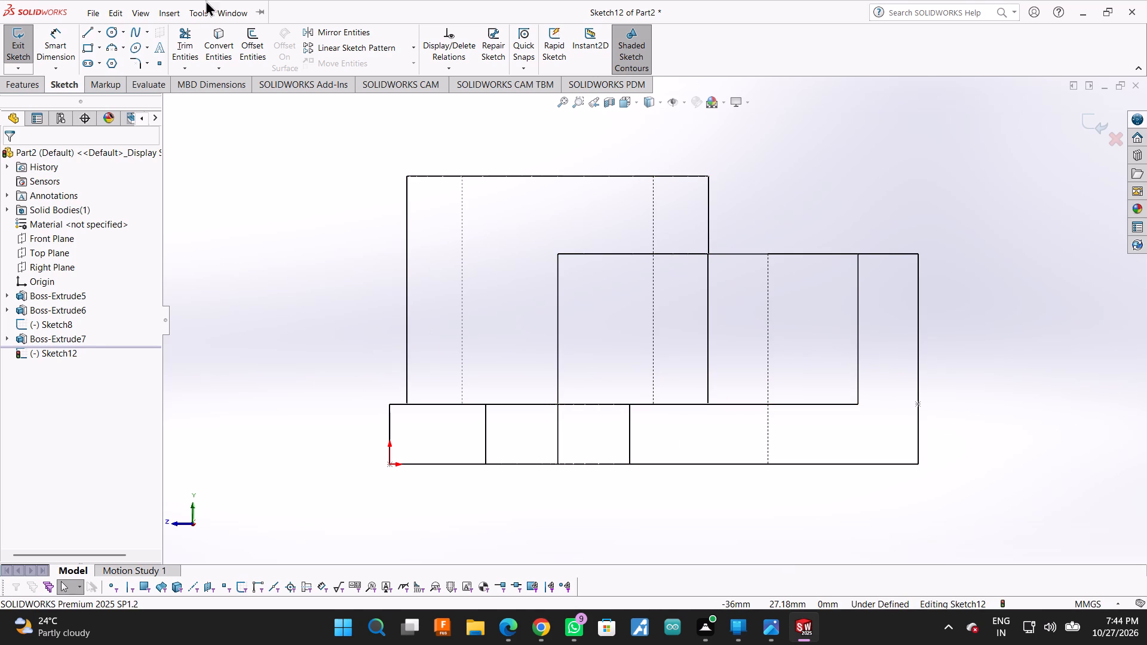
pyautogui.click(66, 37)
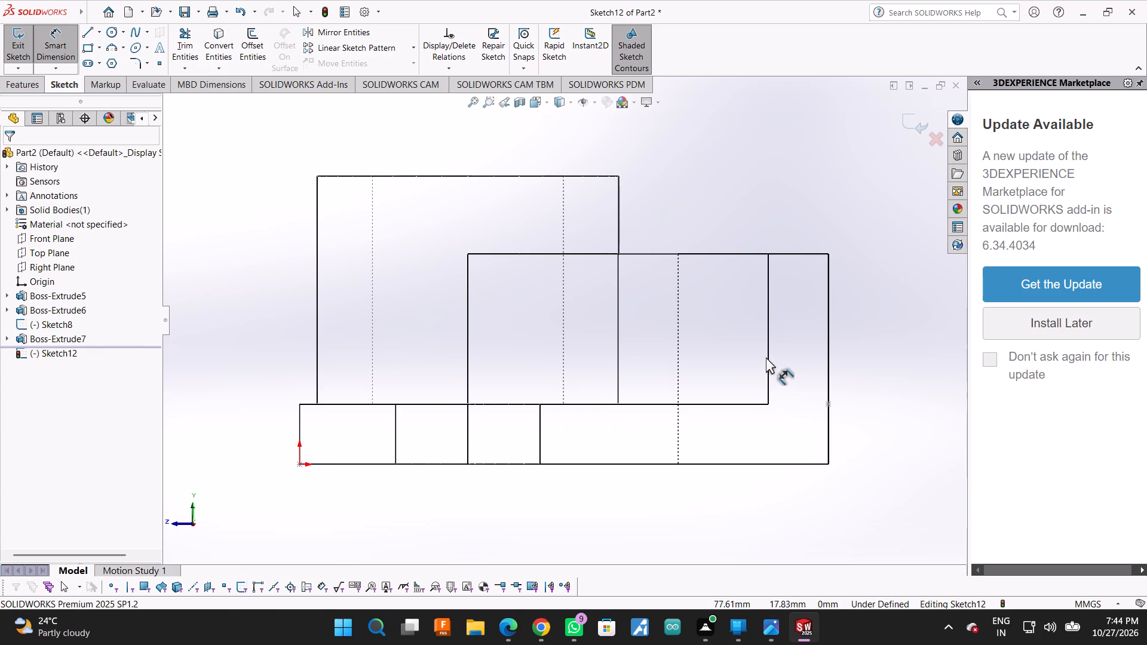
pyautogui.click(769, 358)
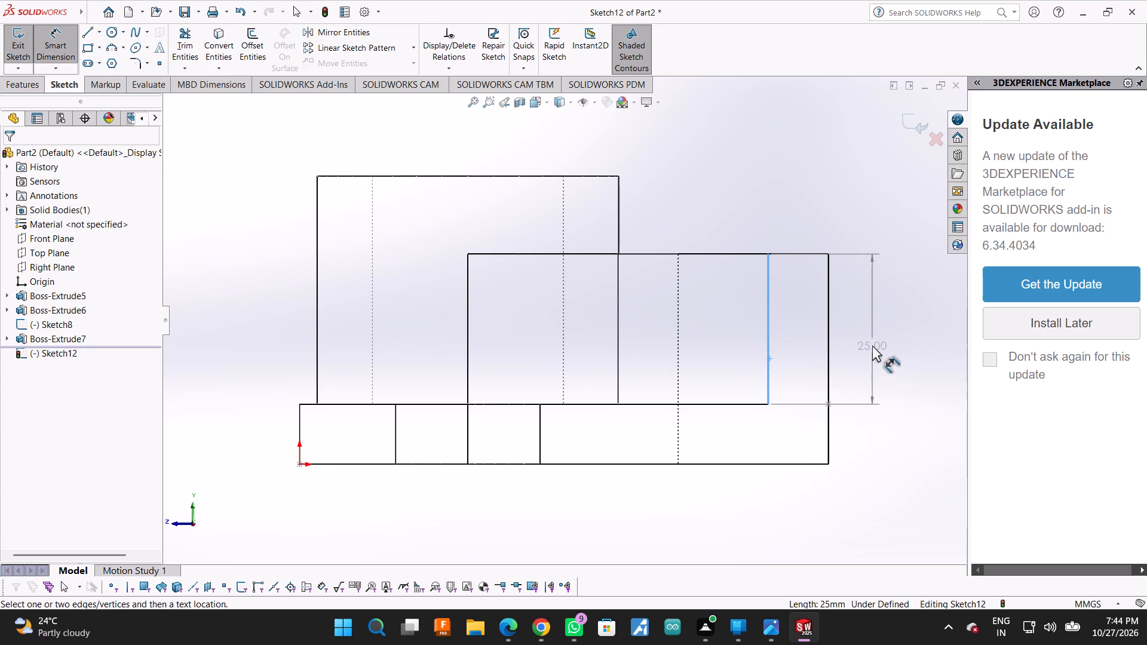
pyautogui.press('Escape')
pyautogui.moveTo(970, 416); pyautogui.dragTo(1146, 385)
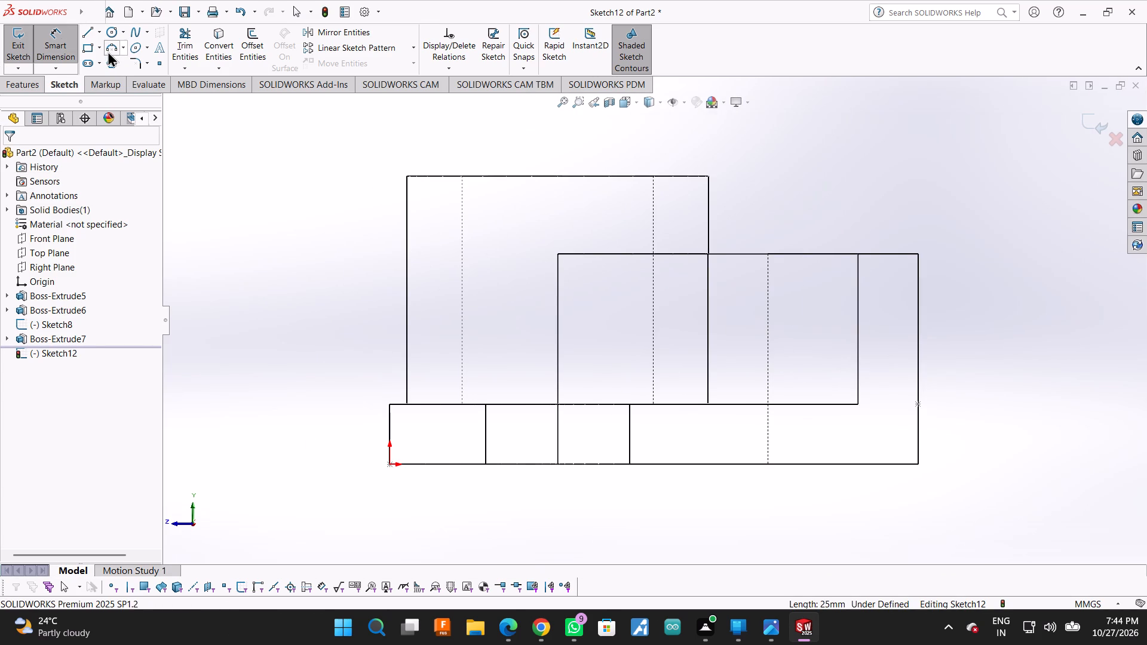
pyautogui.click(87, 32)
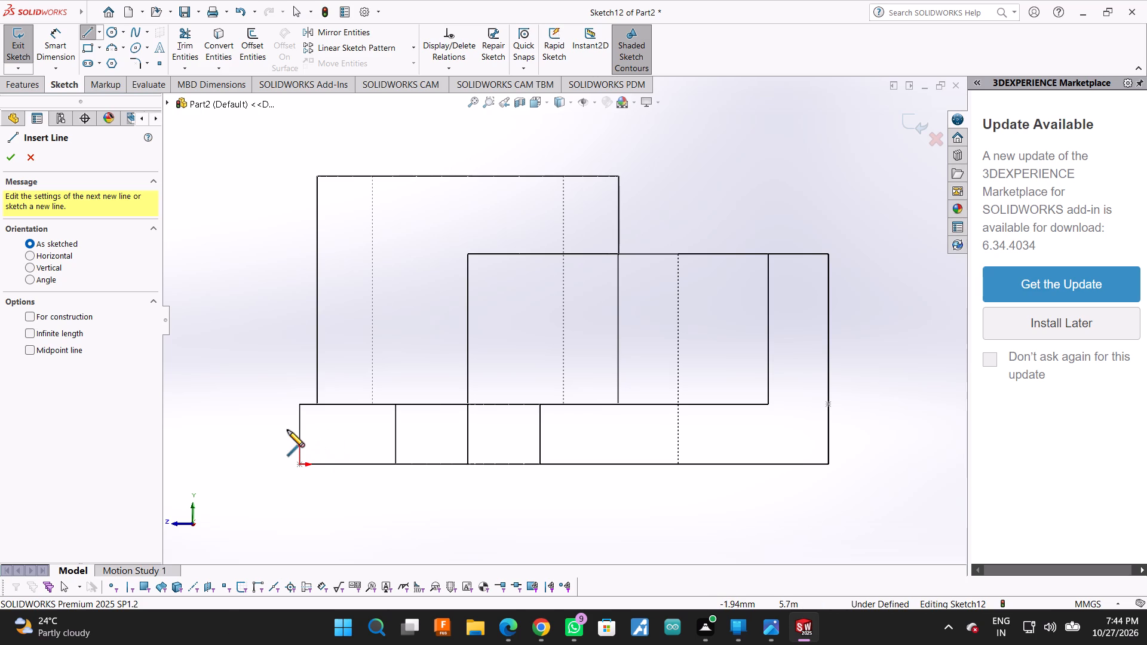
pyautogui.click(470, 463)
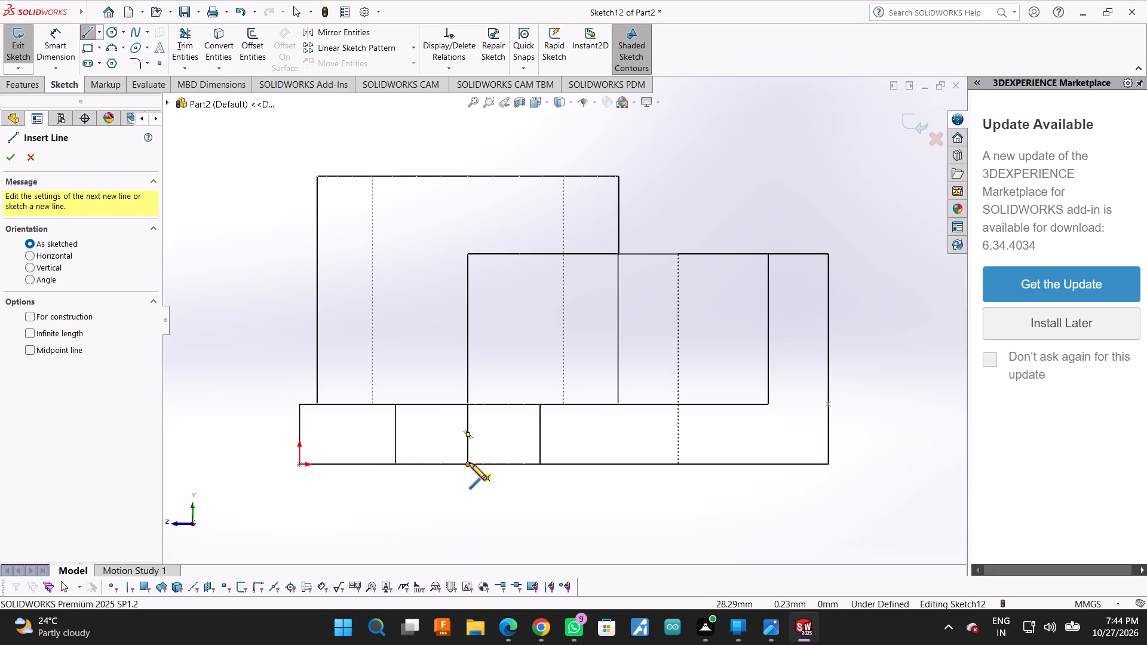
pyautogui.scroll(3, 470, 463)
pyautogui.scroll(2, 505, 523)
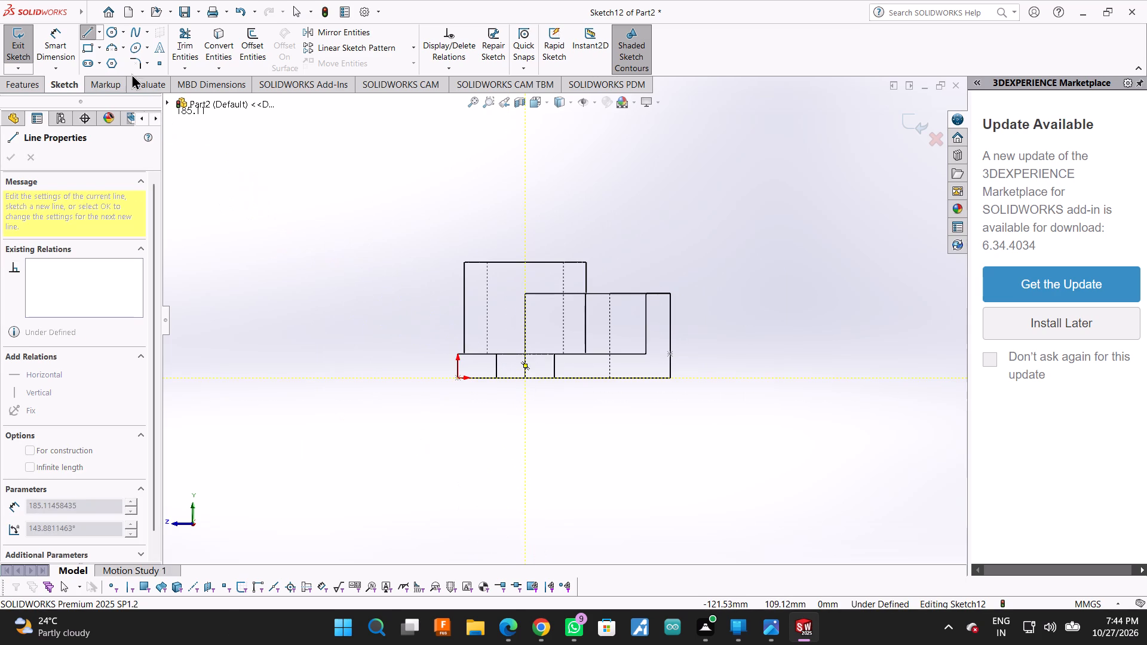
# Sketch a vertical centerline about 88 mm long downward from the base plate's top edge, in line with the side block's front edge.
pyautogui.click(97, 35)
pyautogui.click(100, 59)
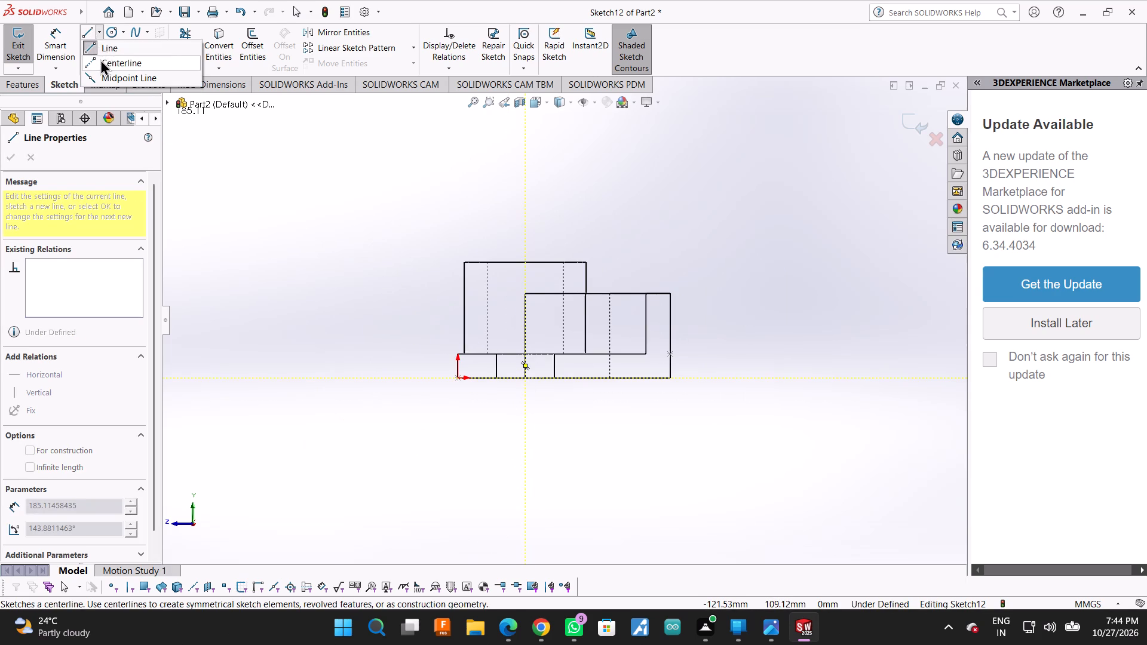
pyautogui.click(526, 352)
pyautogui.scroll(2, 533, 468)
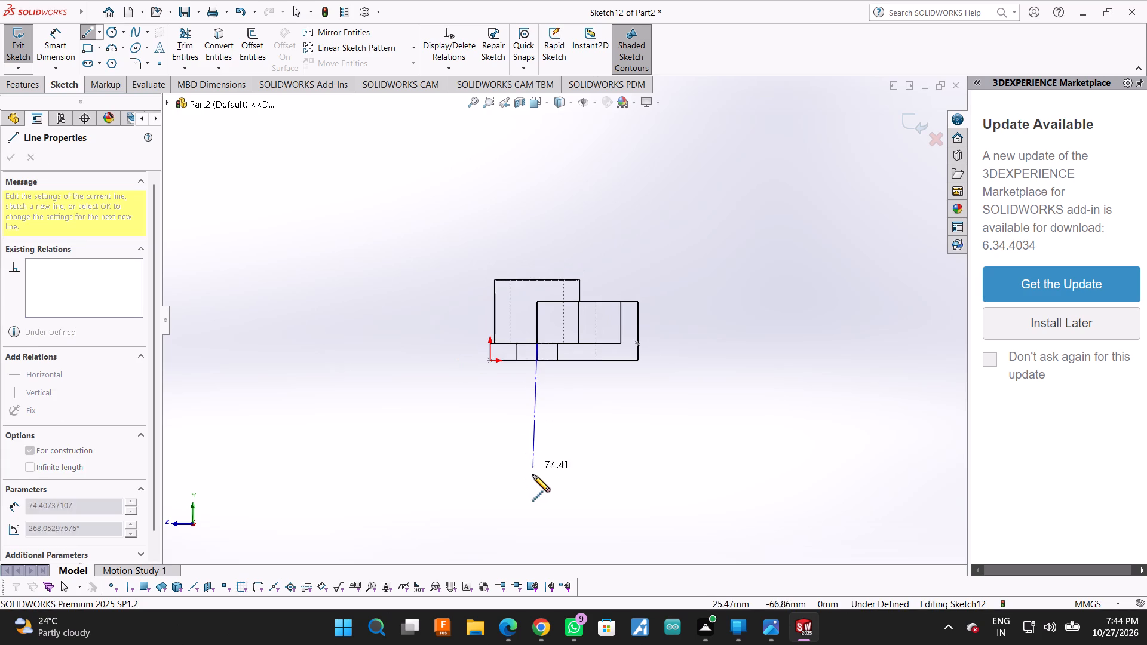
pyautogui.click(535, 490)
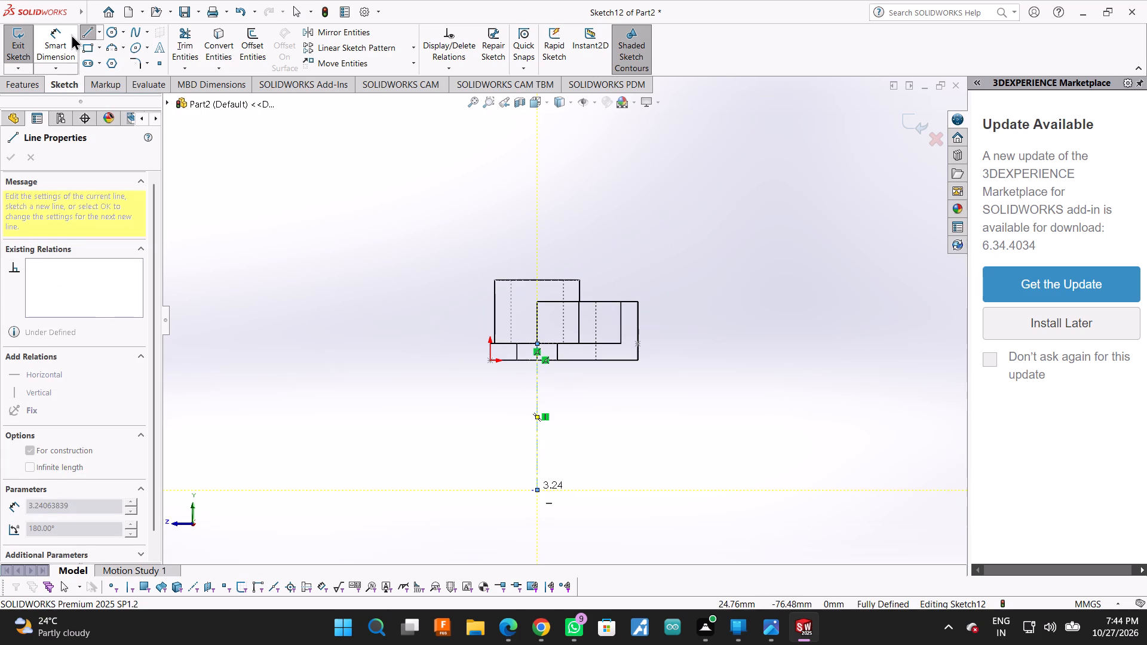
# Dimension the vertical centerline's length to 66 mm.
pyautogui.click(65, 36)
pyautogui.click(539, 406)
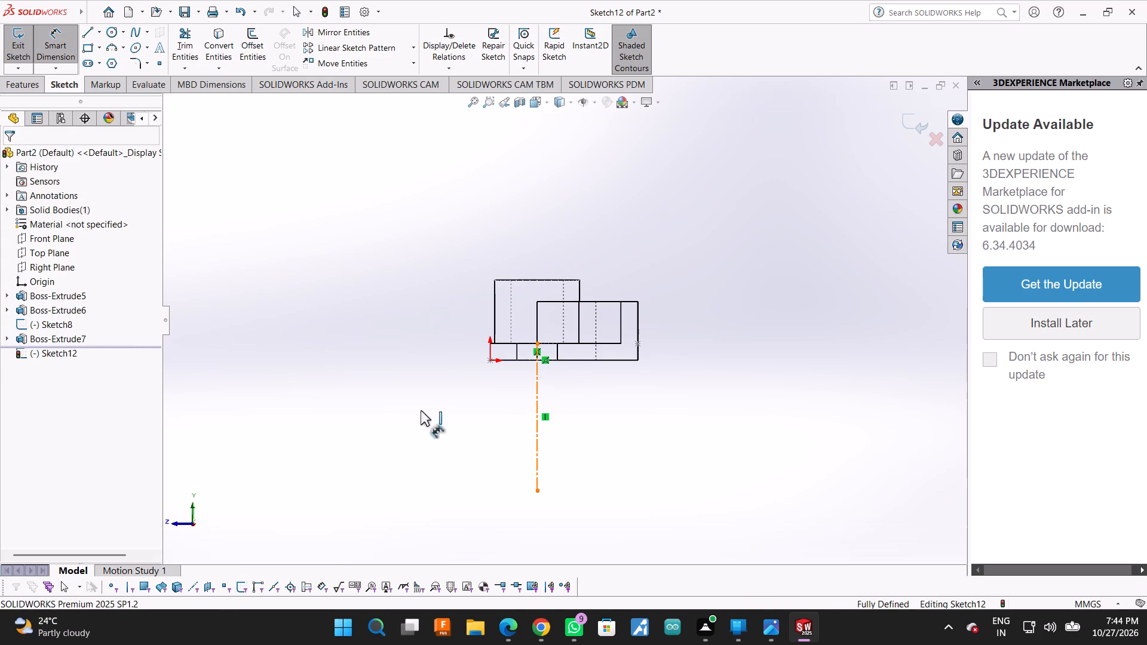
pyautogui.click(364, 411)
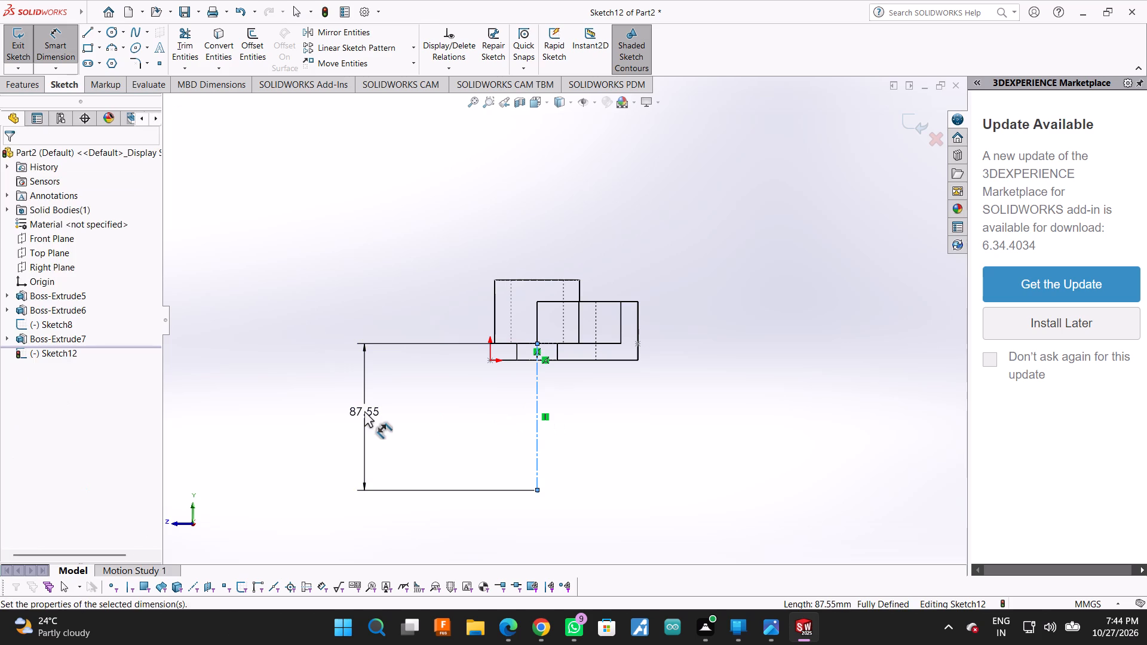
pyautogui.write('66')
pyautogui.press('Return')
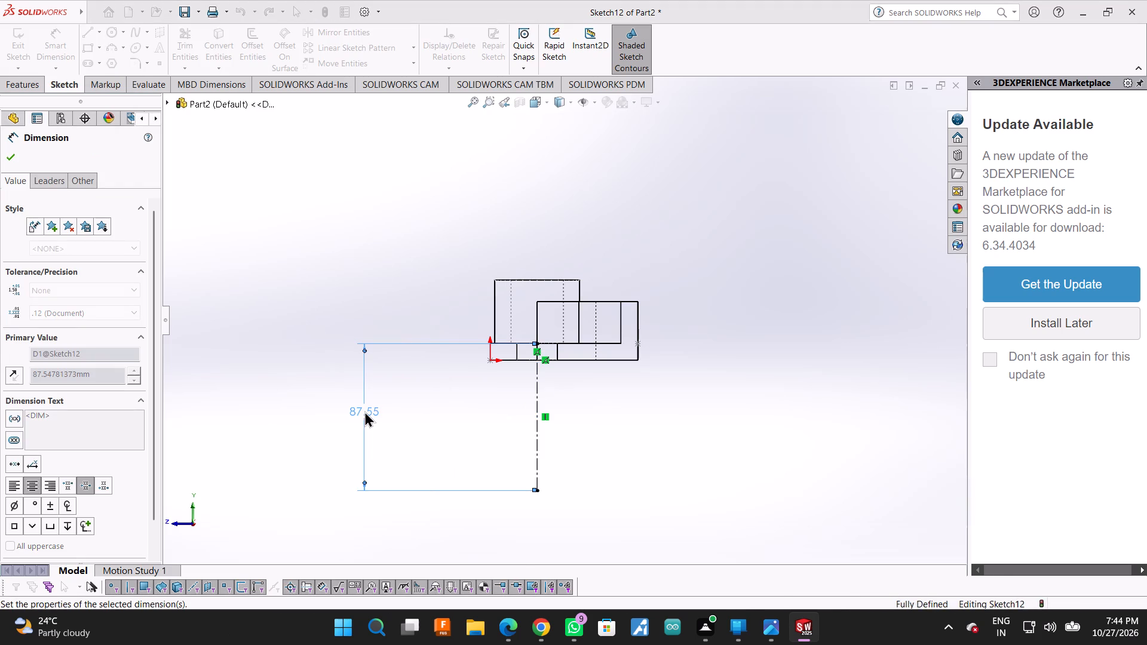
pyautogui.click(8, 163)
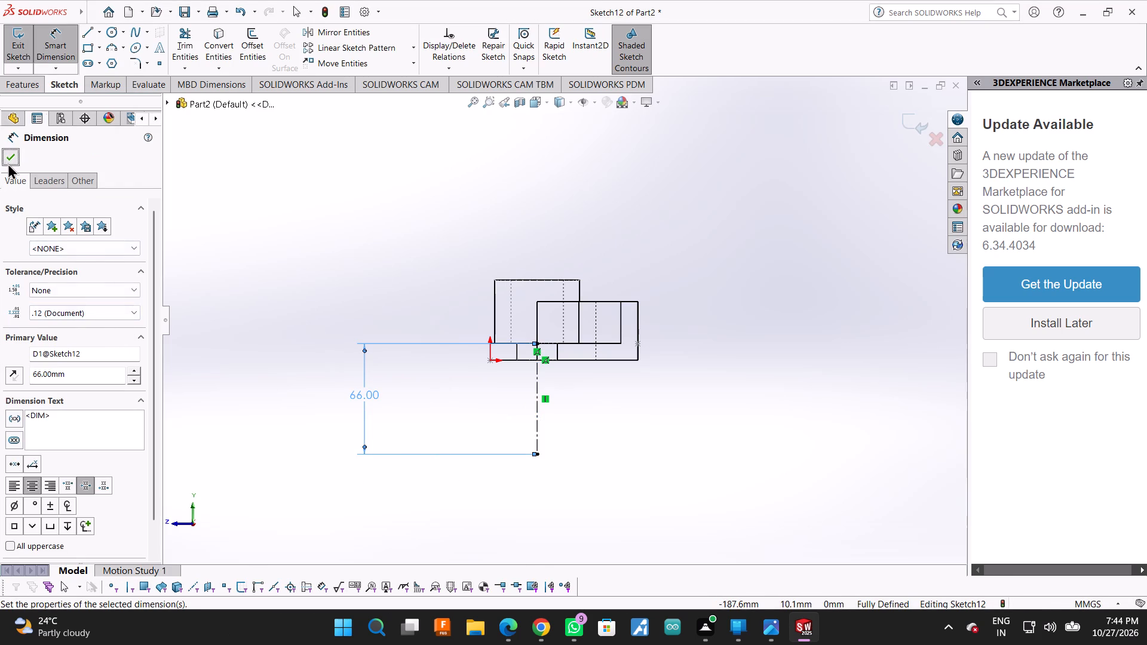
# Sketch two concentric circles, about 58 mm and 32 mm in diameter, centred on the centerline's lower endpoint.
pyautogui.click(110, 27)
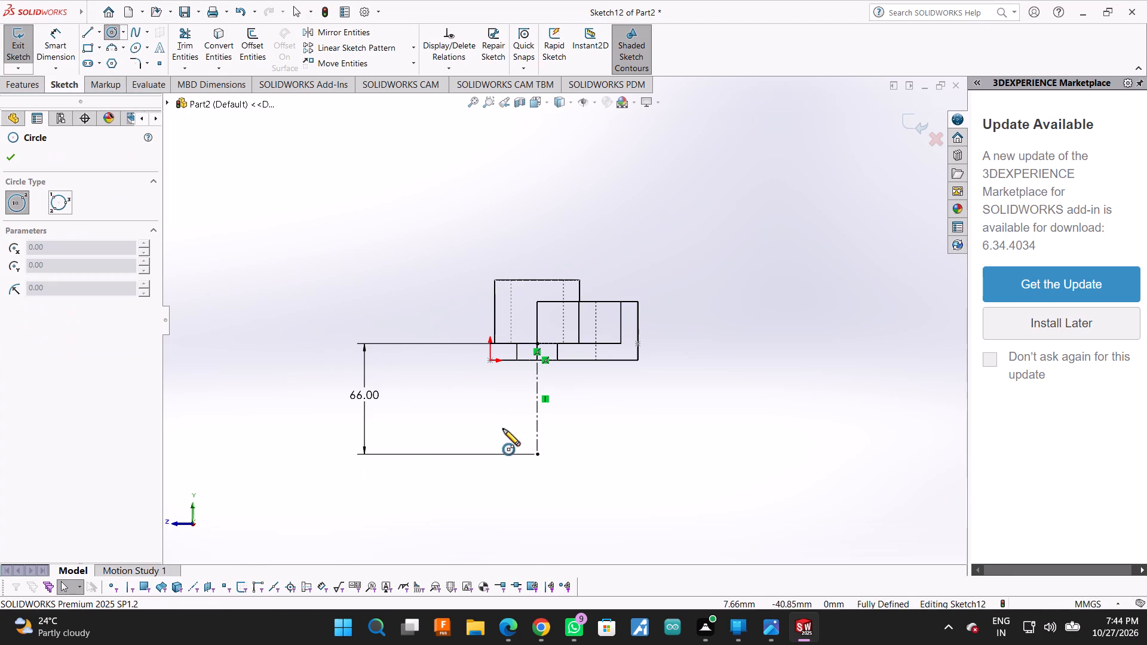
pyautogui.click(537, 454)
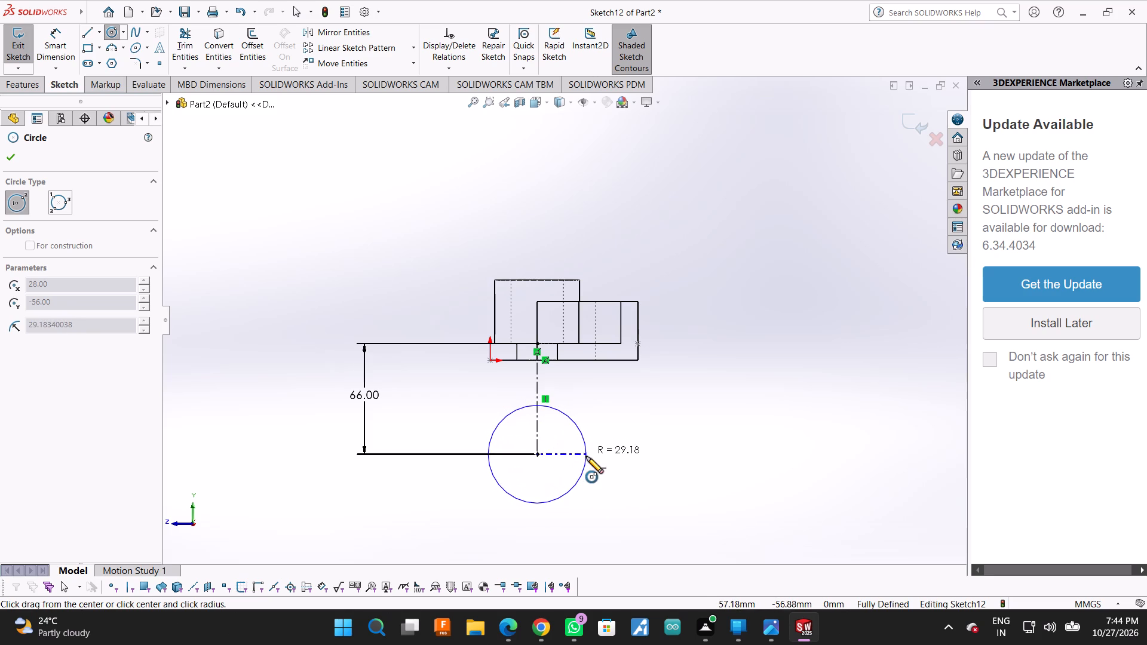
pyautogui.click(586, 456)
pyautogui.click(538, 454)
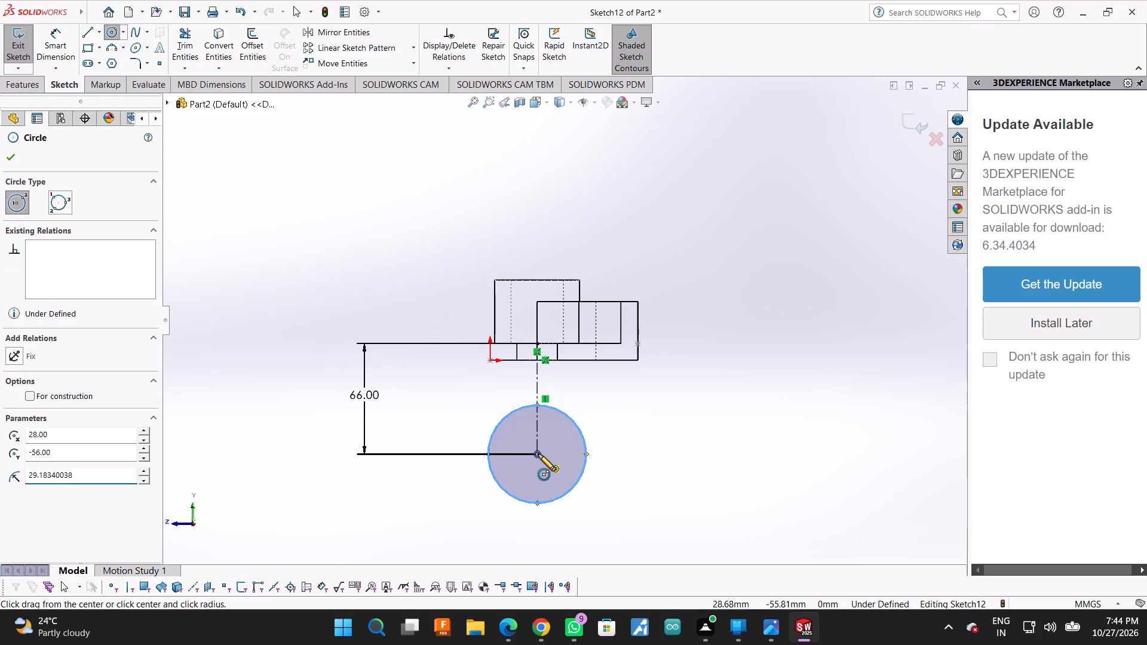
pyautogui.click(563, 459)
# Dimension the outer circle's diameter to 38 mm.
pyautogui.click(43, 53)
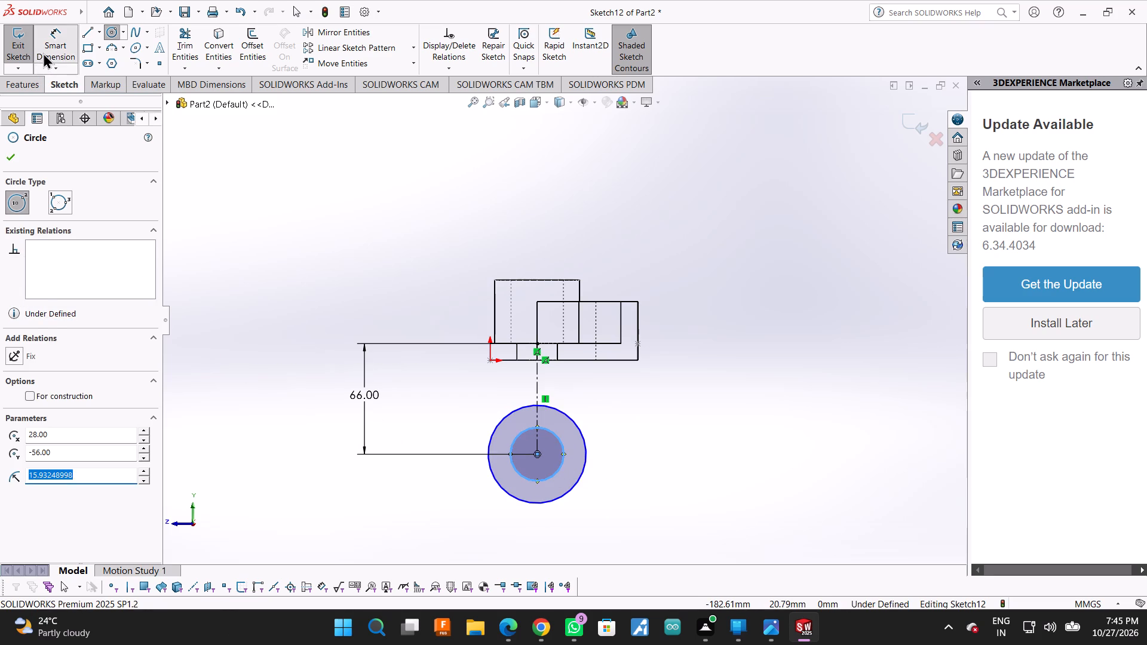
pyautogui.click(569, 413)
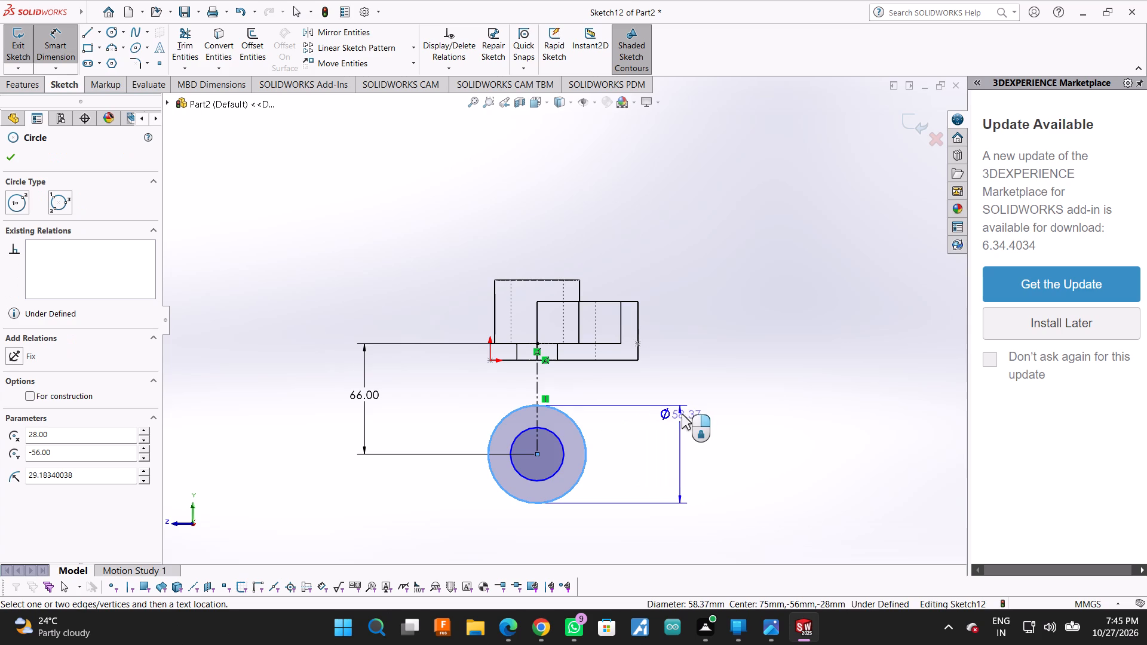
pyautogui.click(772, 444)
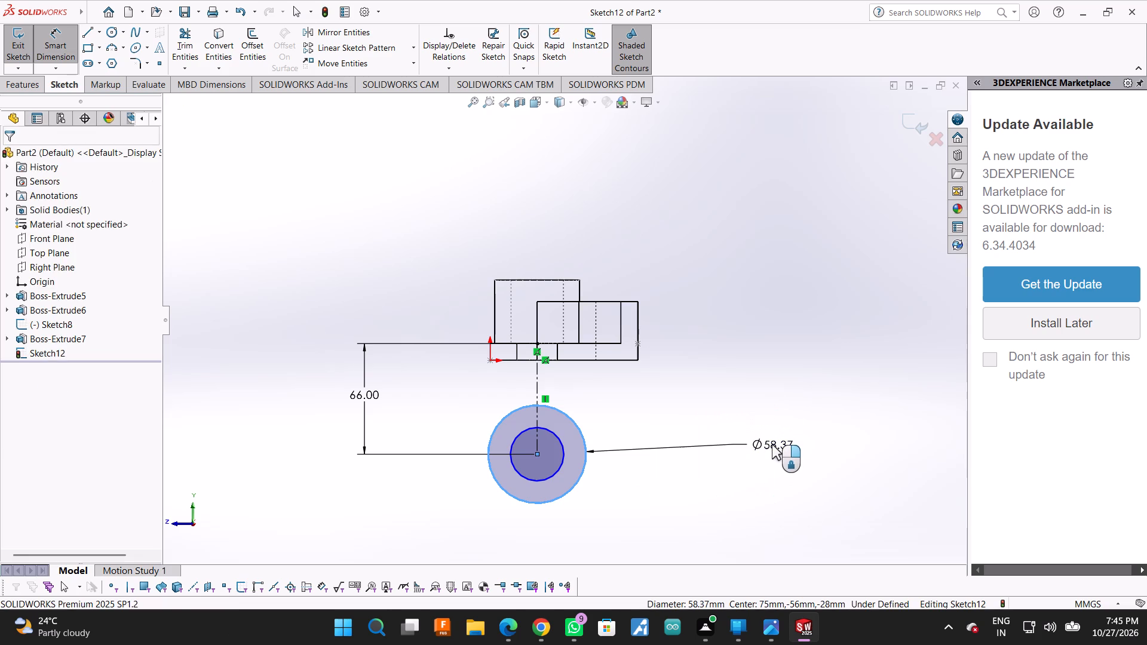
pyautogui.write('38')
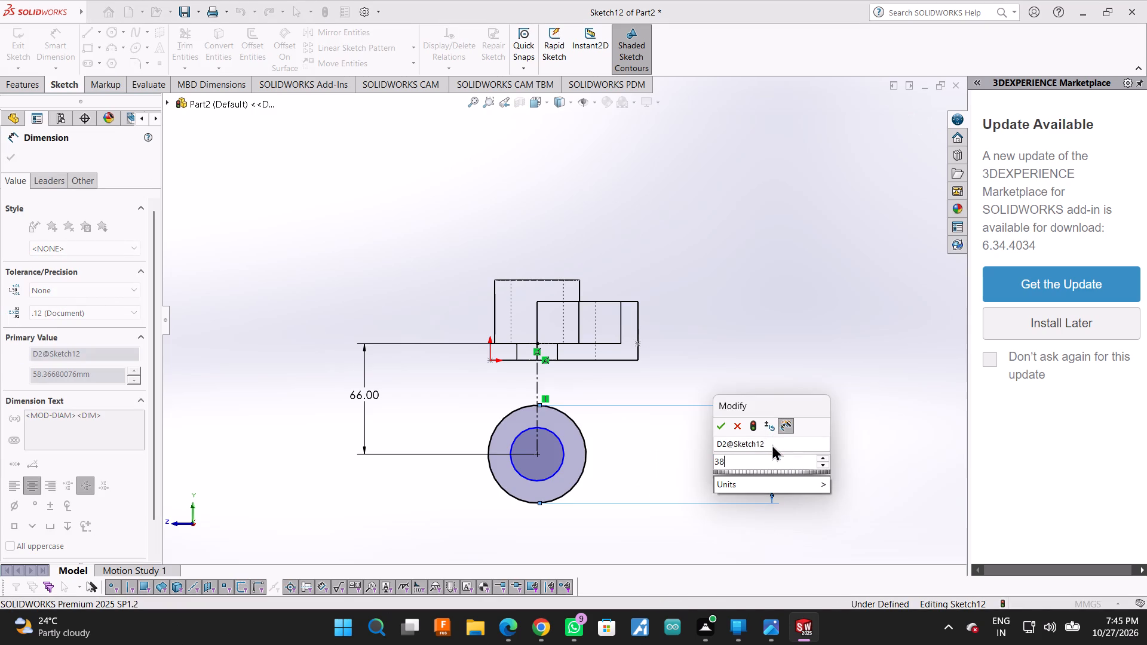
pyautogui.press('Return')
# Dimension the inner circle's diameter to 20 mm.
pyautogui.scroll(-2, 517, 459)
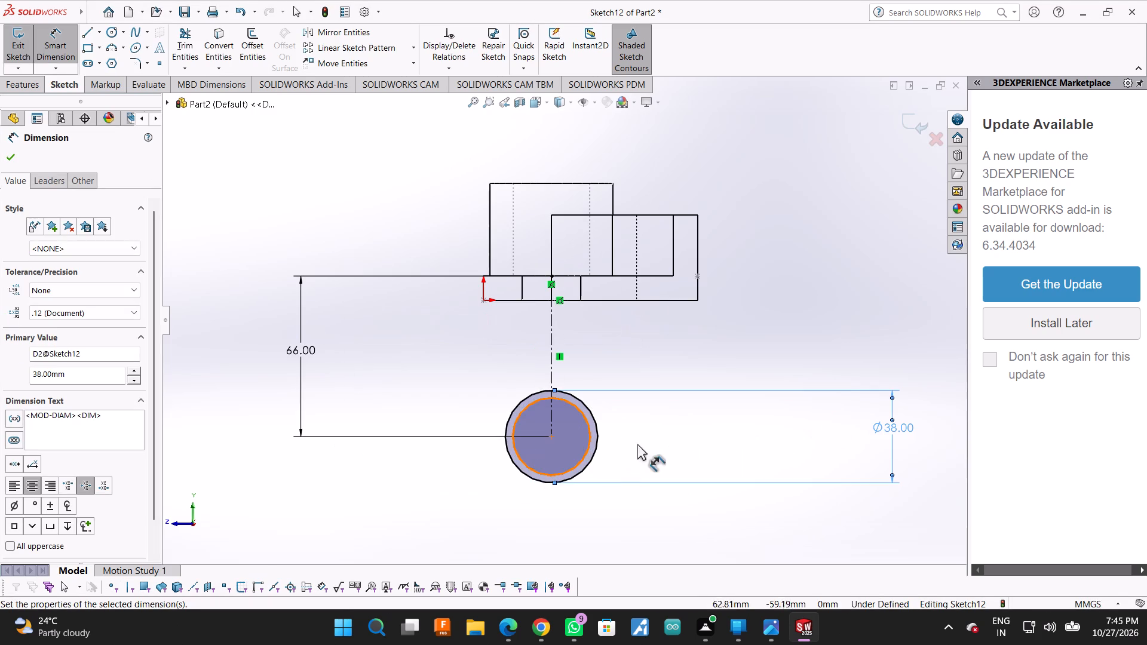
pyautogui.click(588, 443)
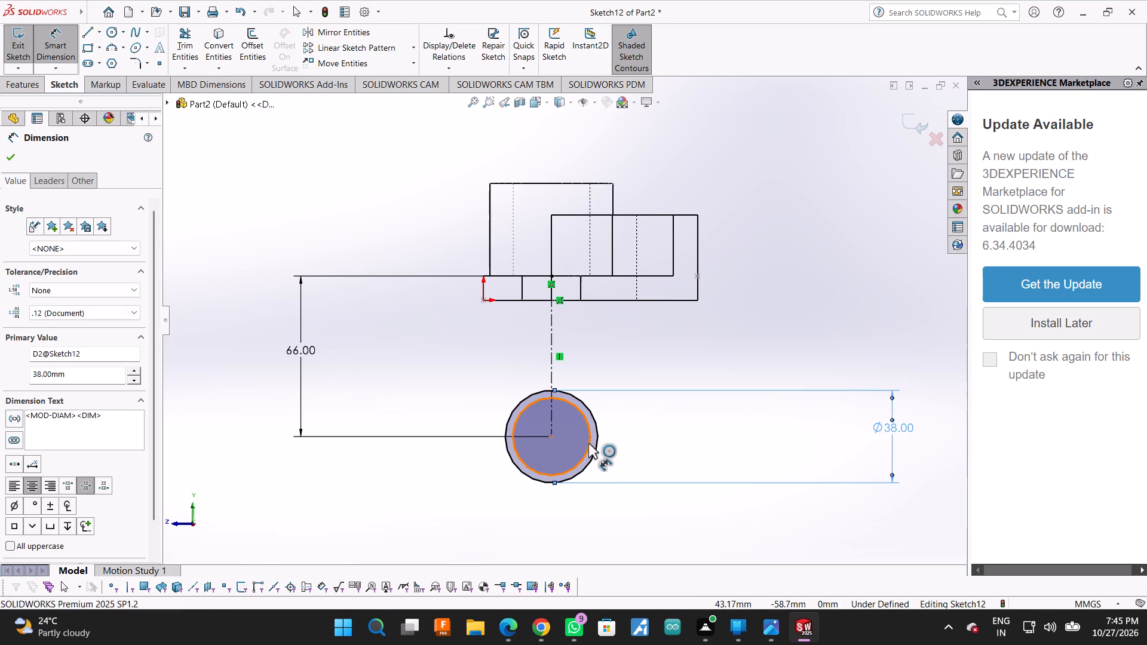
pyautogui.click(778, 432)
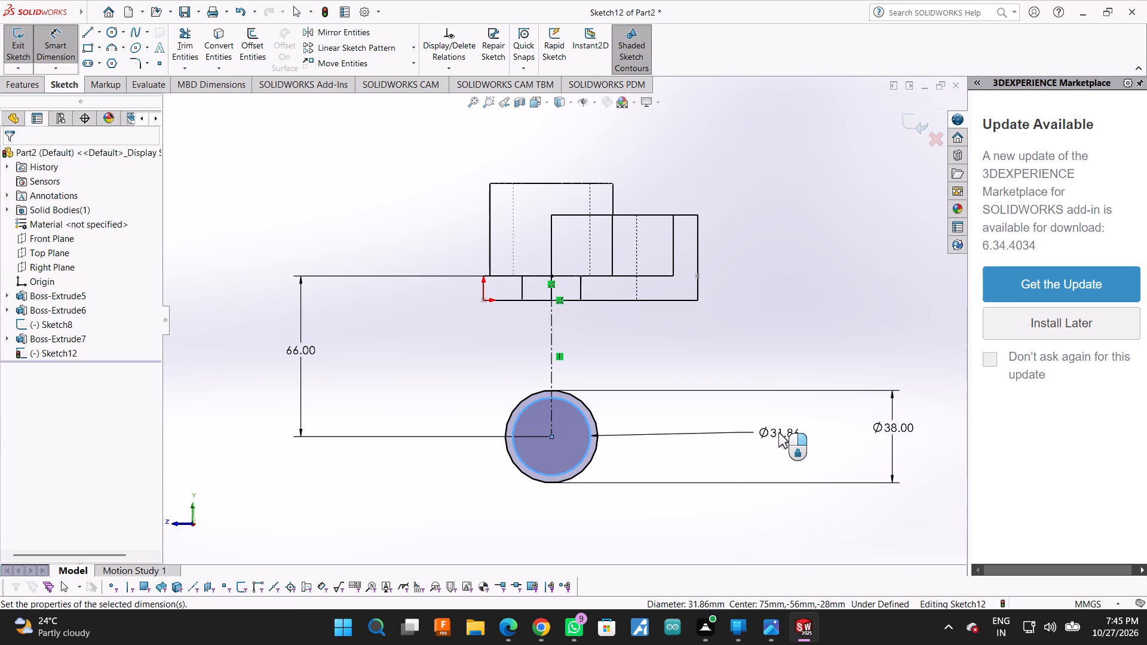
pyautogui.write('20')
pyautogui.press('Return')
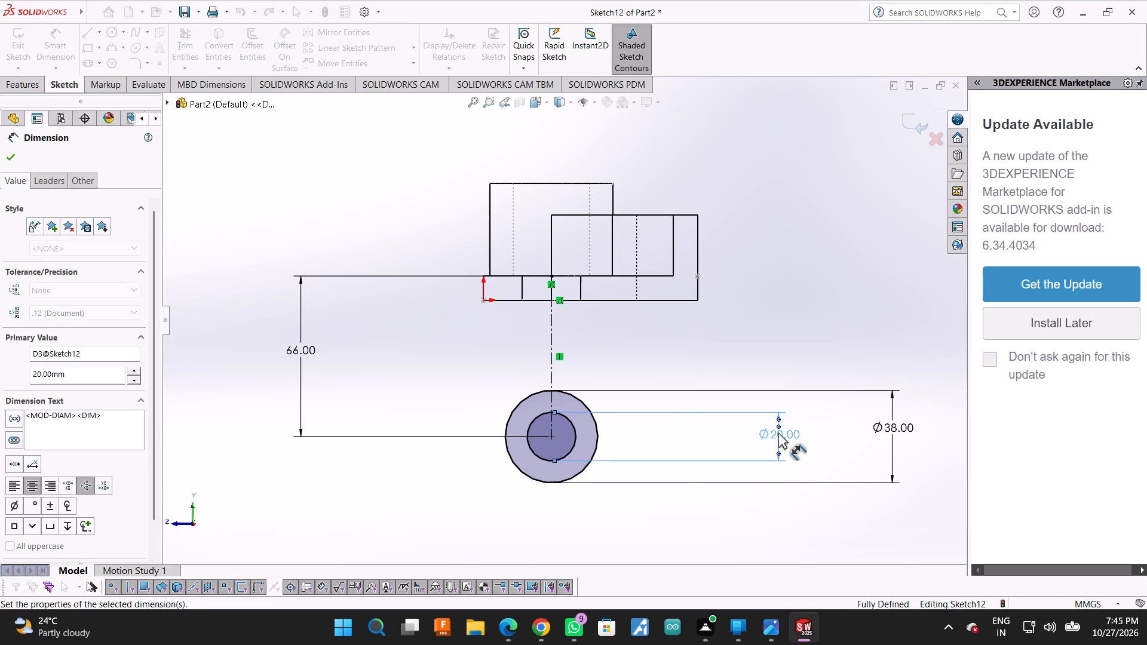
pyautogui.scroll(-2, 633, 454)
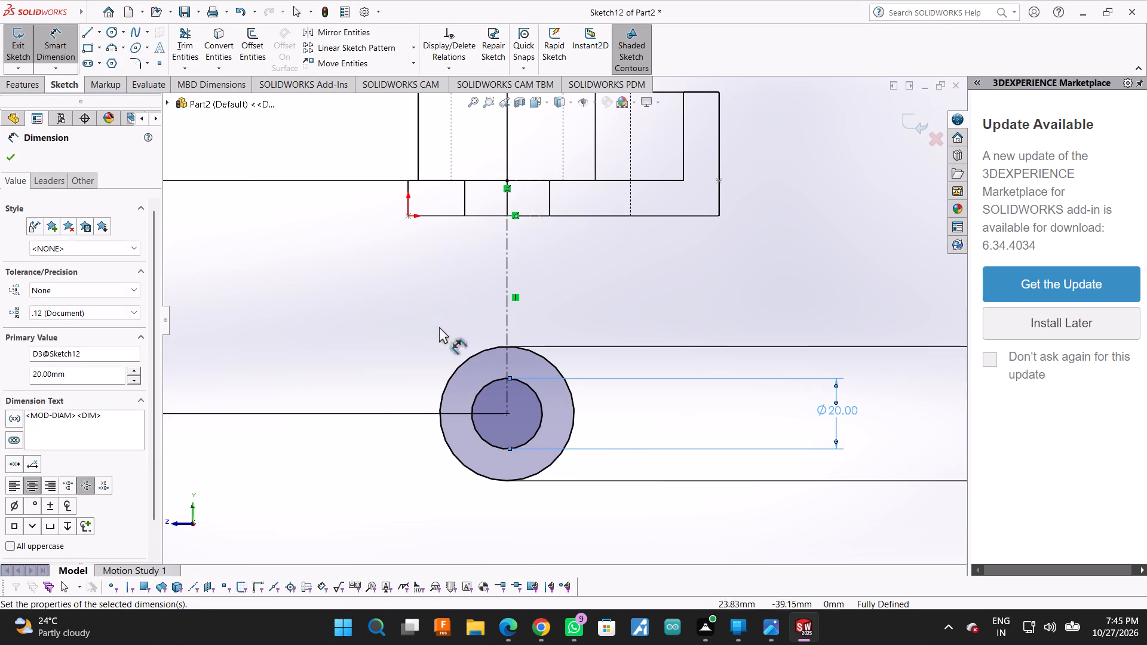
# Sketch a slanted line about 54 mm long from the origin corner of the base plate down to the outer circle.
pyautogui.click(12, 152)
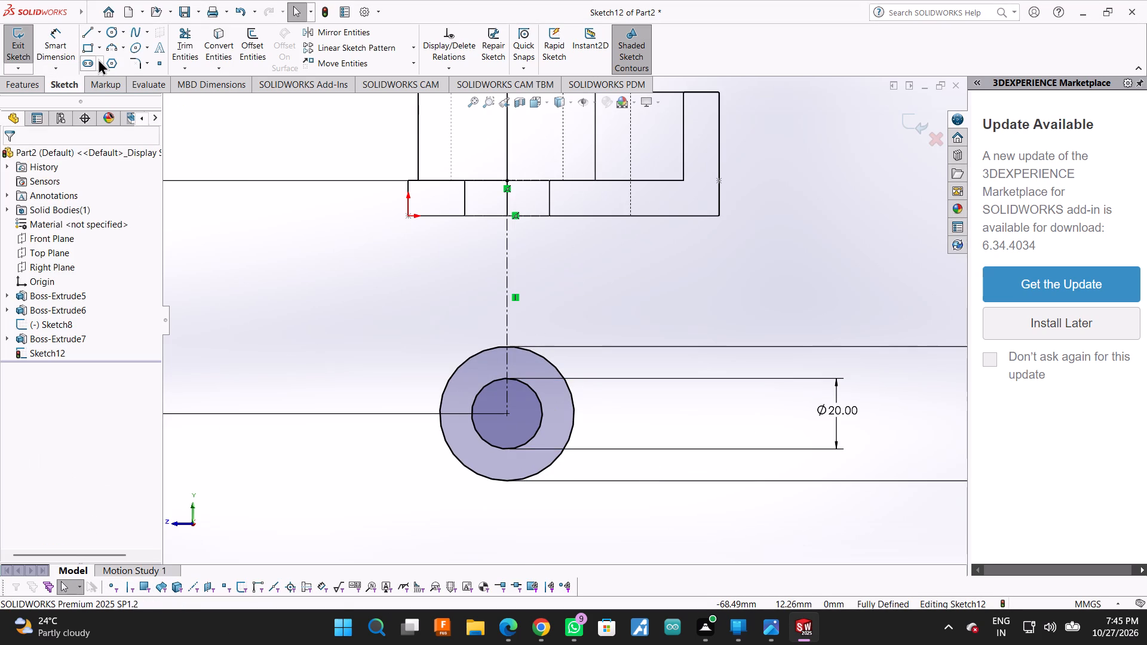
pyautogui.click(95, 31)
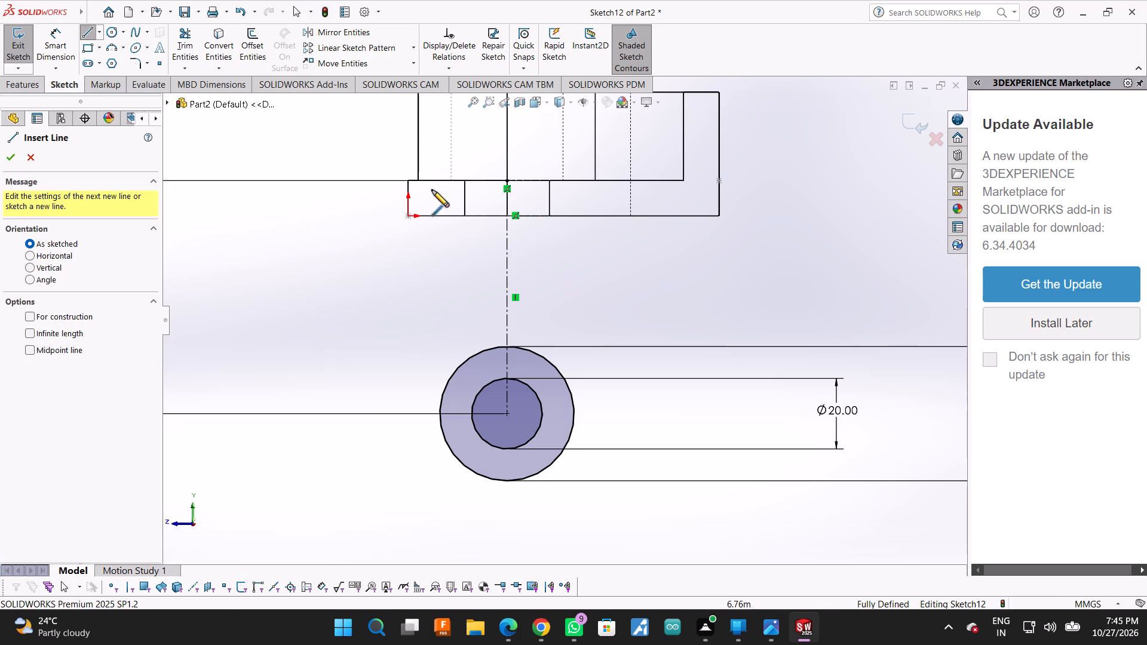
pyautogui.click(407, 214)
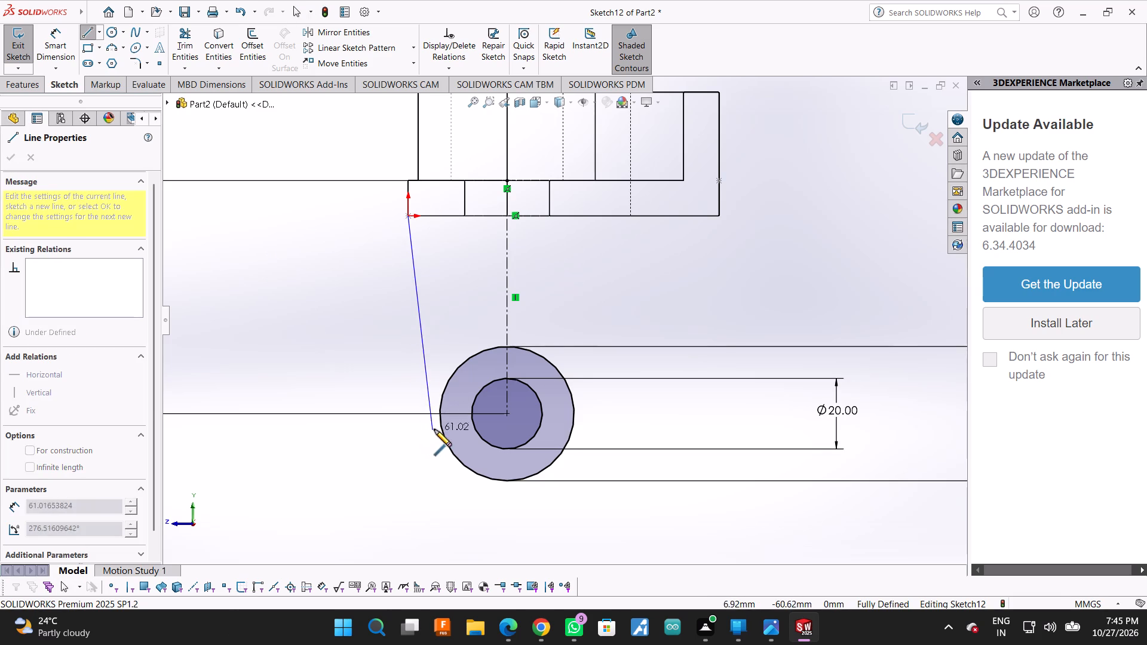
pyautogui.click(443, 404)
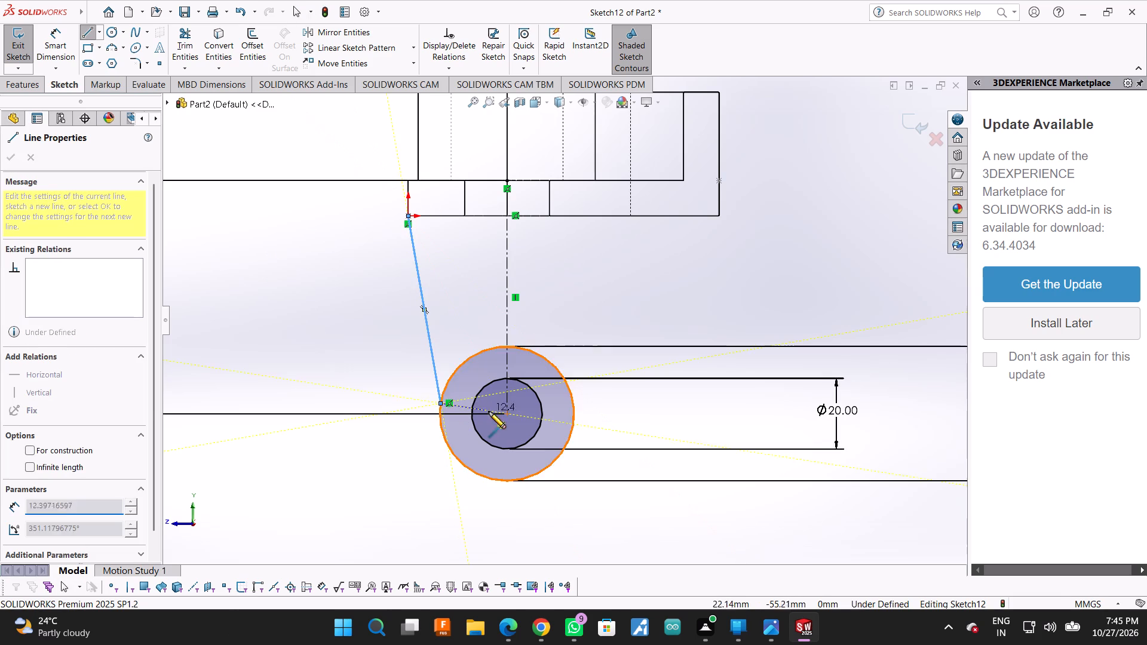
pyautogui.press('Escape')
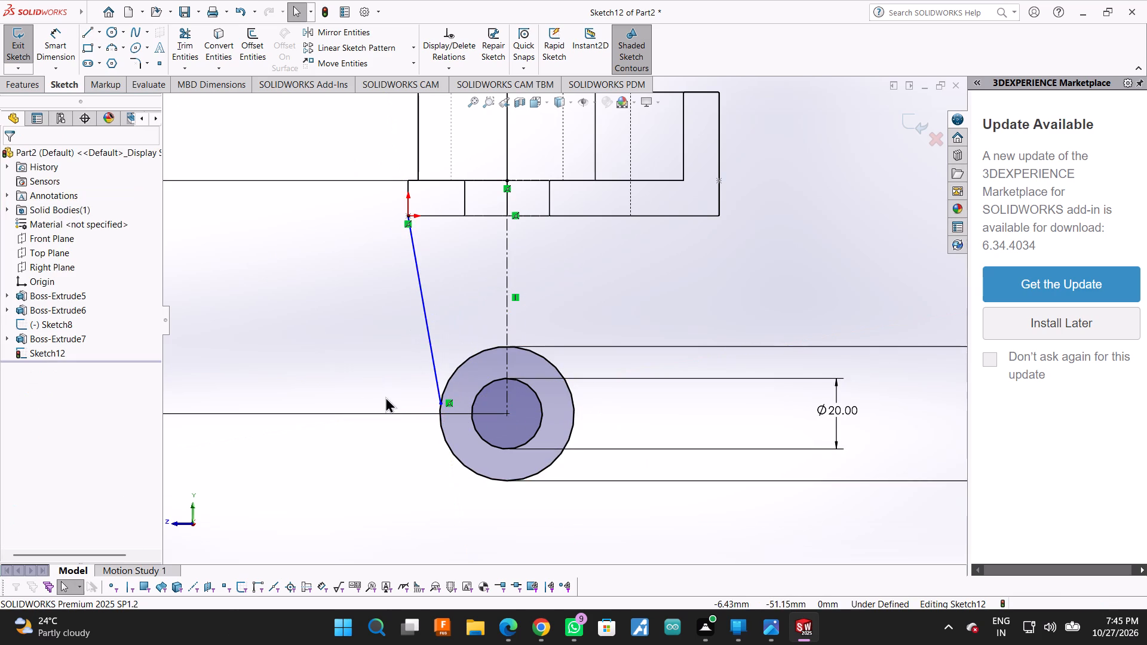
# Make the slanted line from the origin tangent to the outer 38 mm circle.
pyautogui.scroll(-1, 437, 365)
pyautogui.click(437, 365)
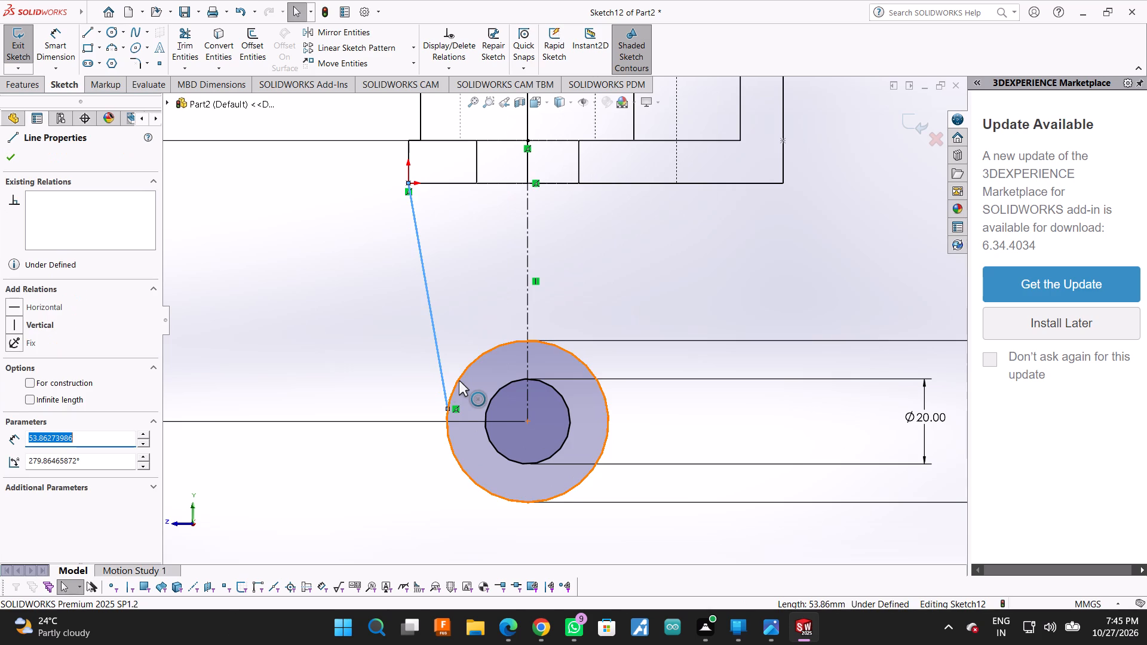
pyautogui.keyDown('ctrl'); pyautogui.click(459, 380); pyautogui.keyUp('ctrl')
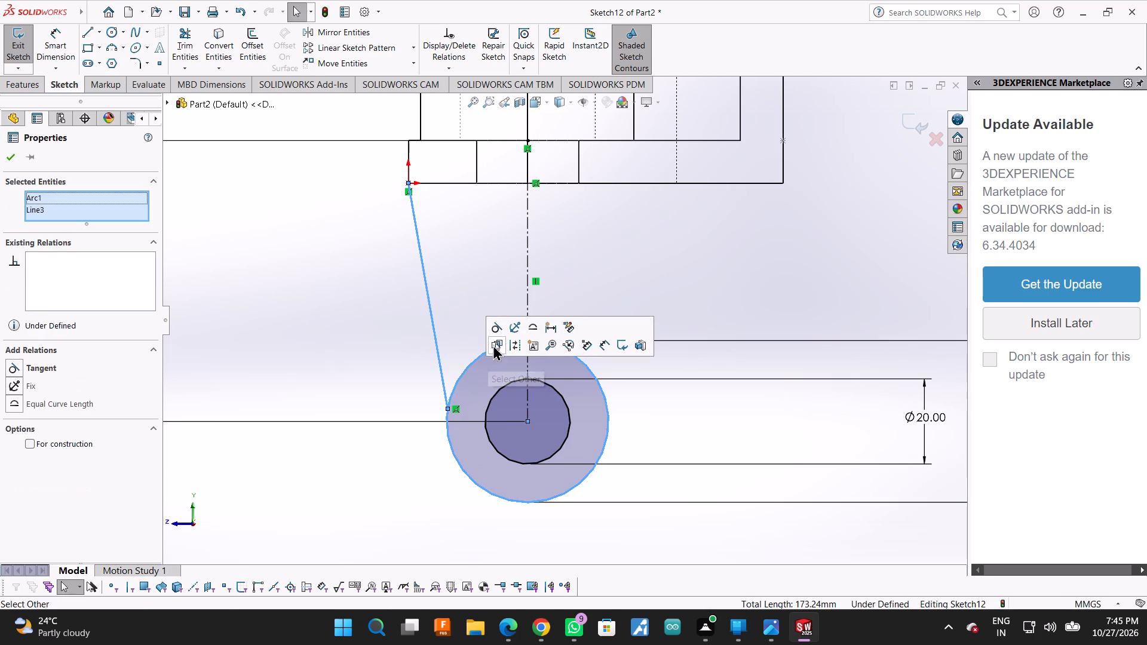
pyautogui.click(493, 330)
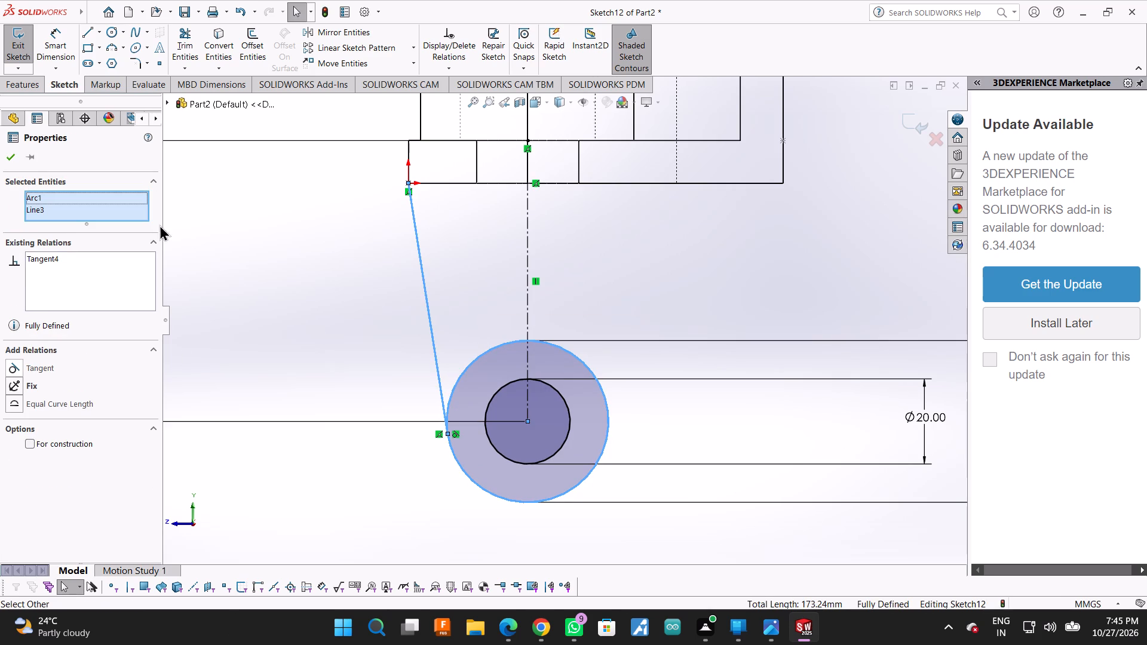
pyautogui.click(17, 167)
pyautogui.click(17, 162)
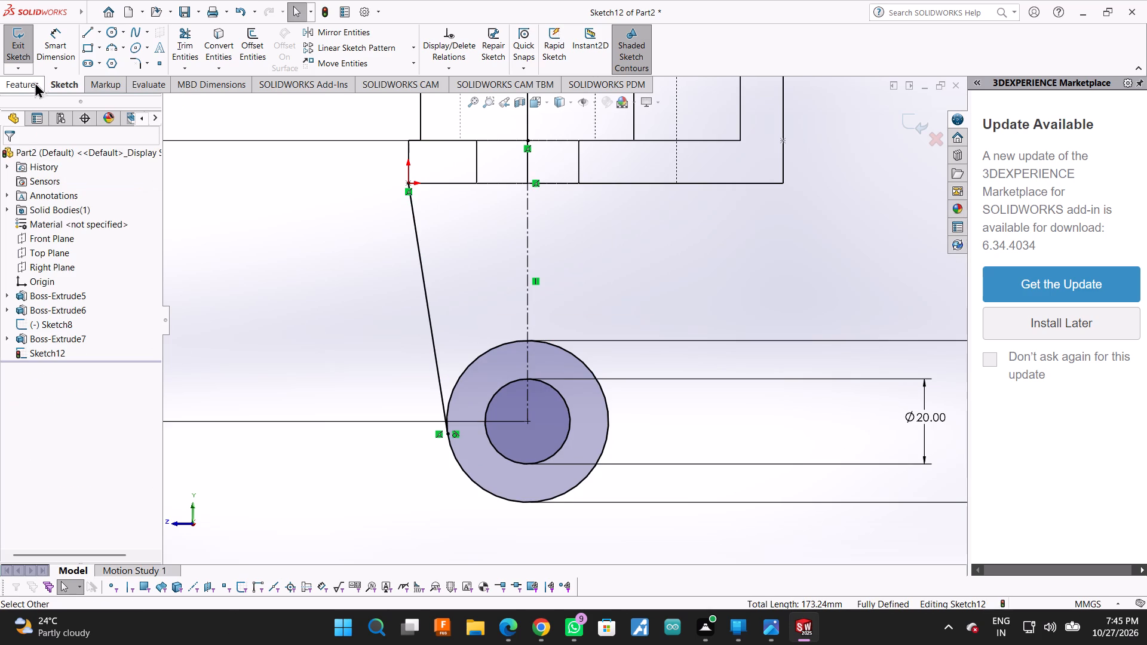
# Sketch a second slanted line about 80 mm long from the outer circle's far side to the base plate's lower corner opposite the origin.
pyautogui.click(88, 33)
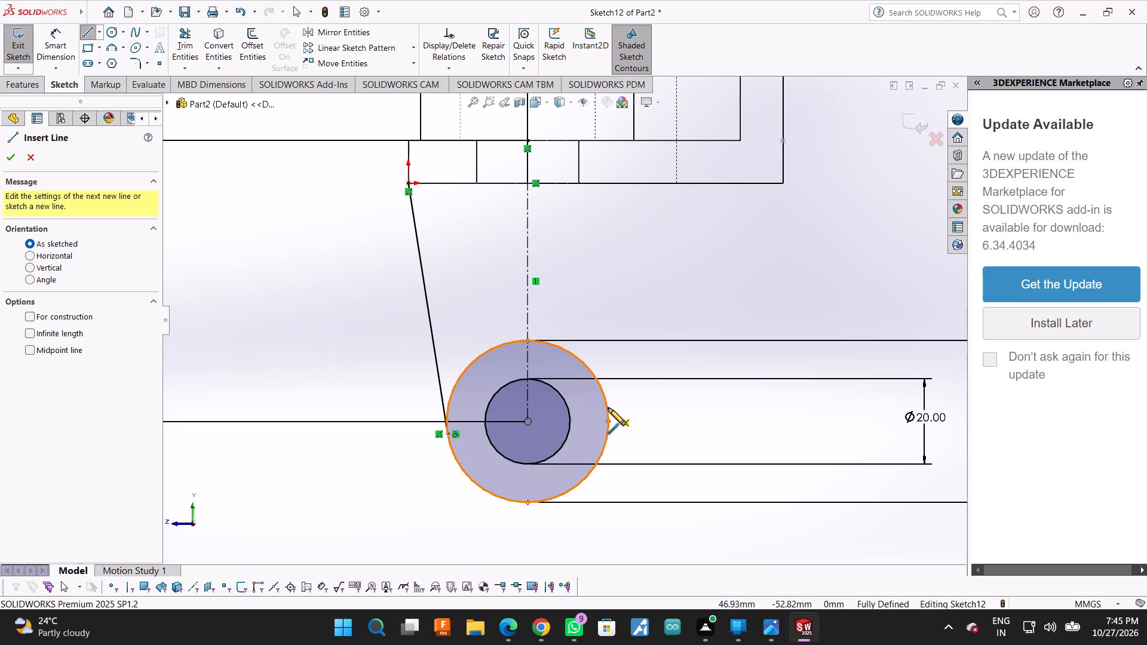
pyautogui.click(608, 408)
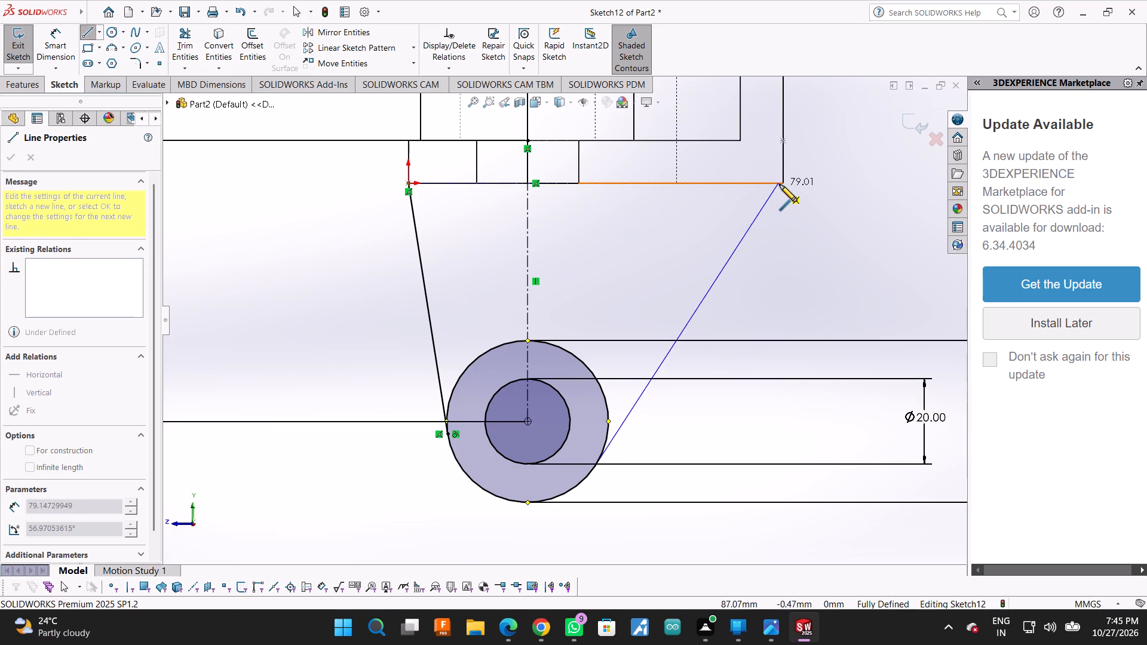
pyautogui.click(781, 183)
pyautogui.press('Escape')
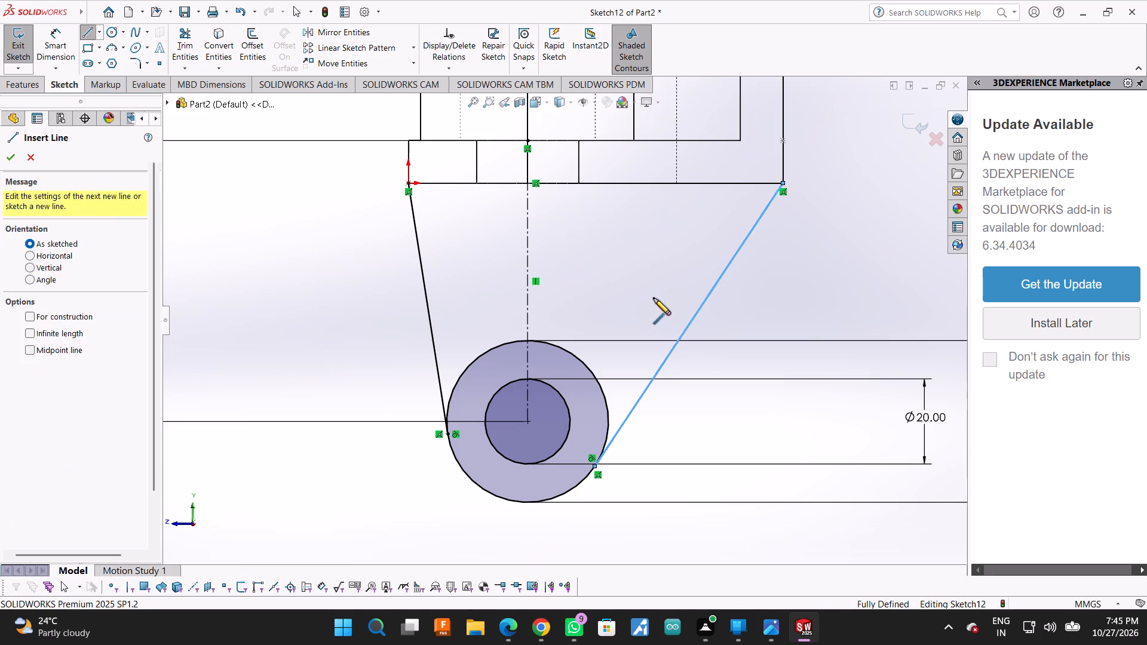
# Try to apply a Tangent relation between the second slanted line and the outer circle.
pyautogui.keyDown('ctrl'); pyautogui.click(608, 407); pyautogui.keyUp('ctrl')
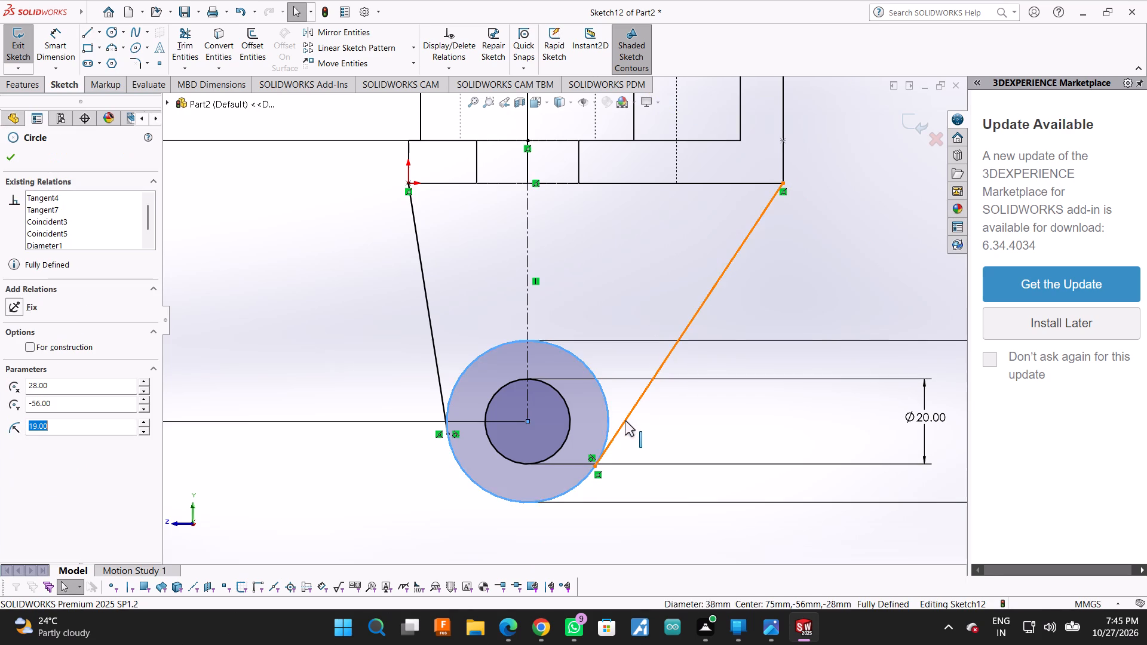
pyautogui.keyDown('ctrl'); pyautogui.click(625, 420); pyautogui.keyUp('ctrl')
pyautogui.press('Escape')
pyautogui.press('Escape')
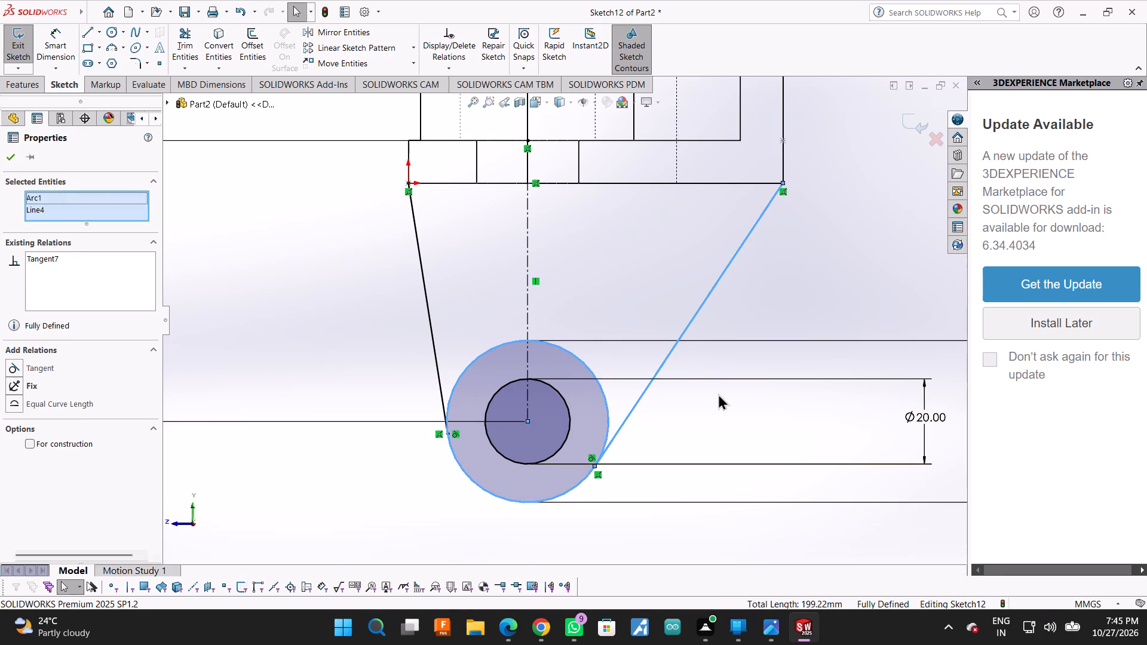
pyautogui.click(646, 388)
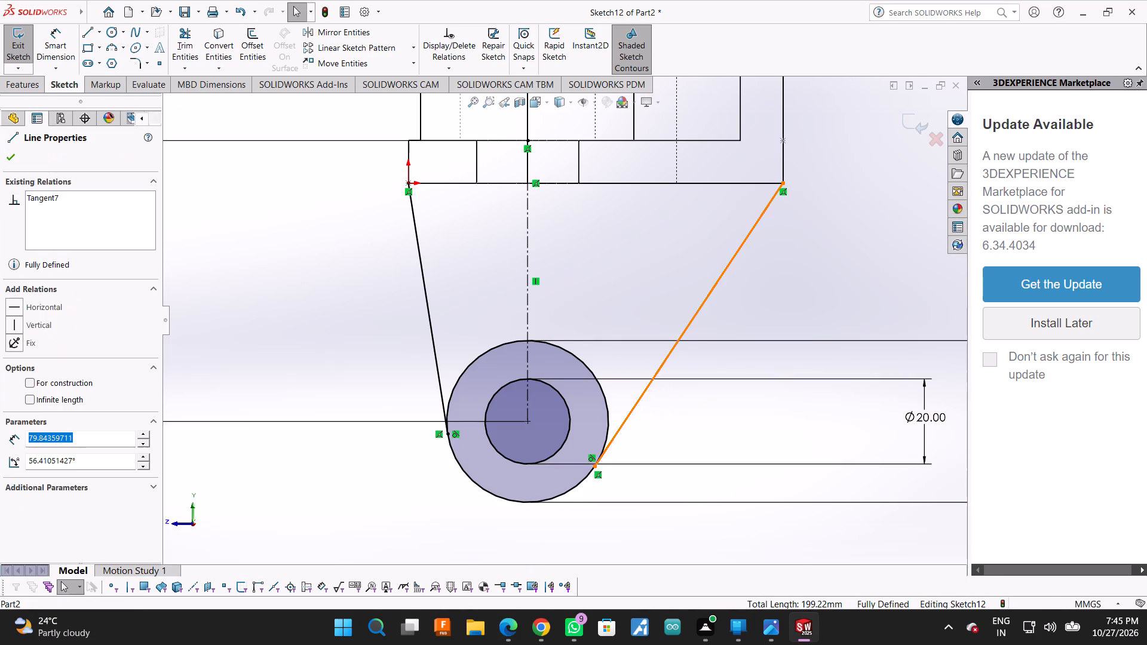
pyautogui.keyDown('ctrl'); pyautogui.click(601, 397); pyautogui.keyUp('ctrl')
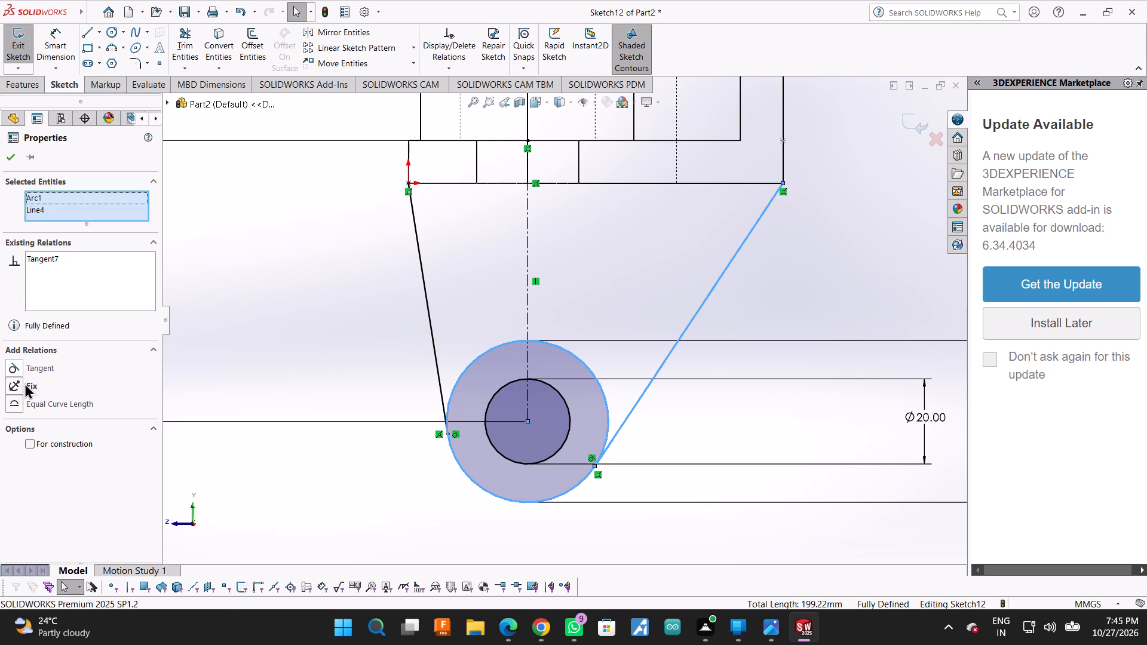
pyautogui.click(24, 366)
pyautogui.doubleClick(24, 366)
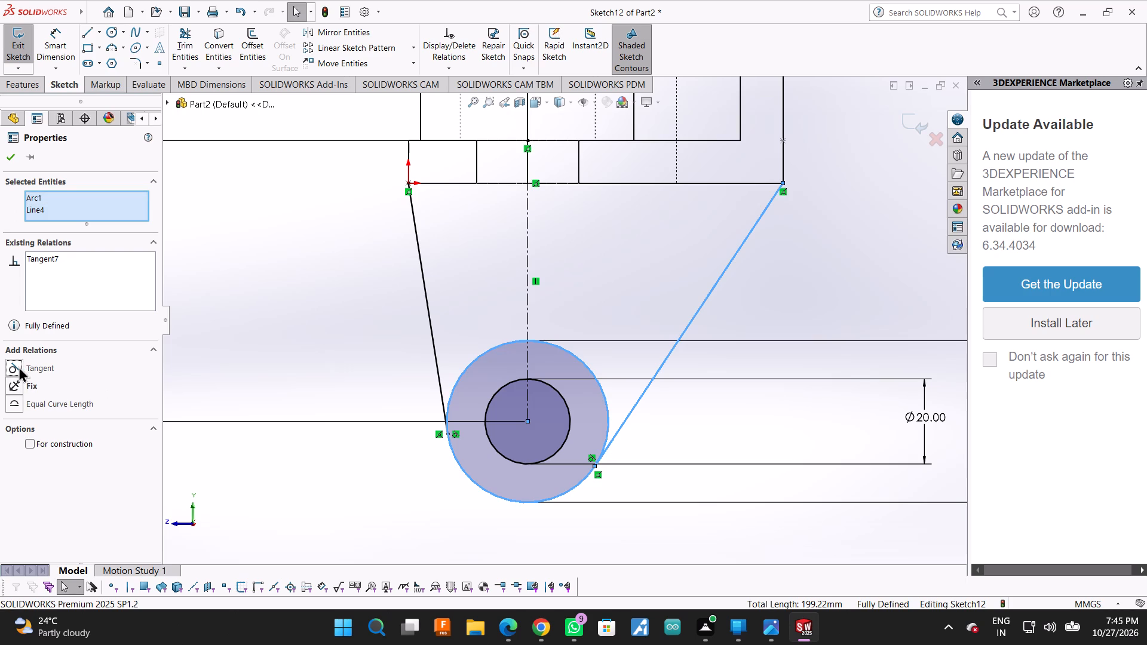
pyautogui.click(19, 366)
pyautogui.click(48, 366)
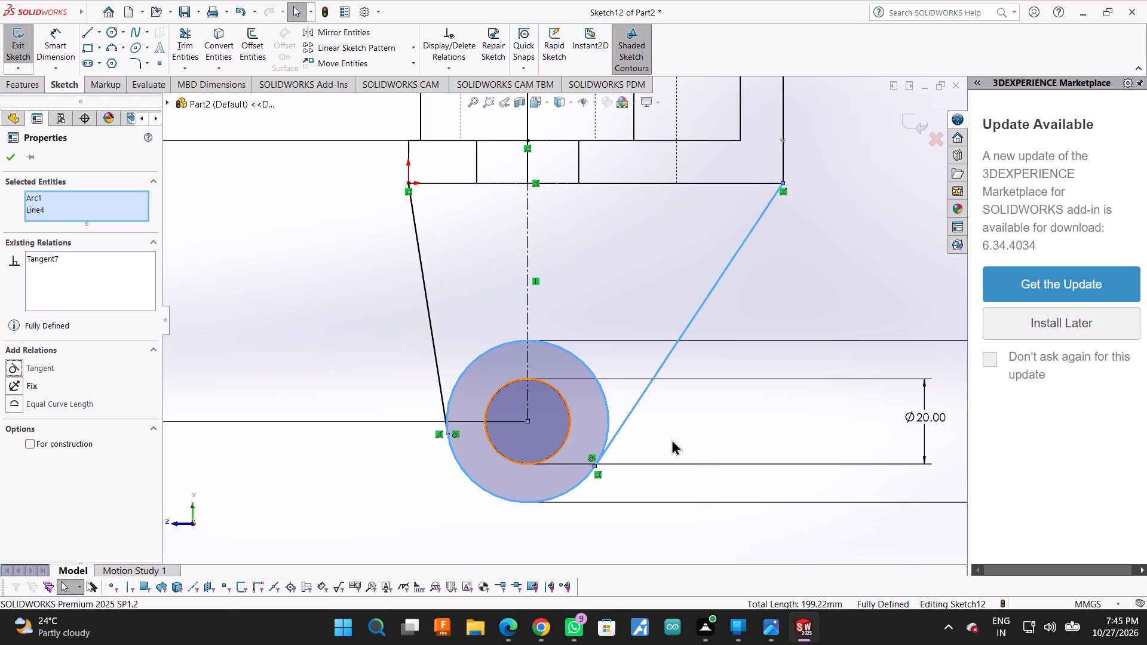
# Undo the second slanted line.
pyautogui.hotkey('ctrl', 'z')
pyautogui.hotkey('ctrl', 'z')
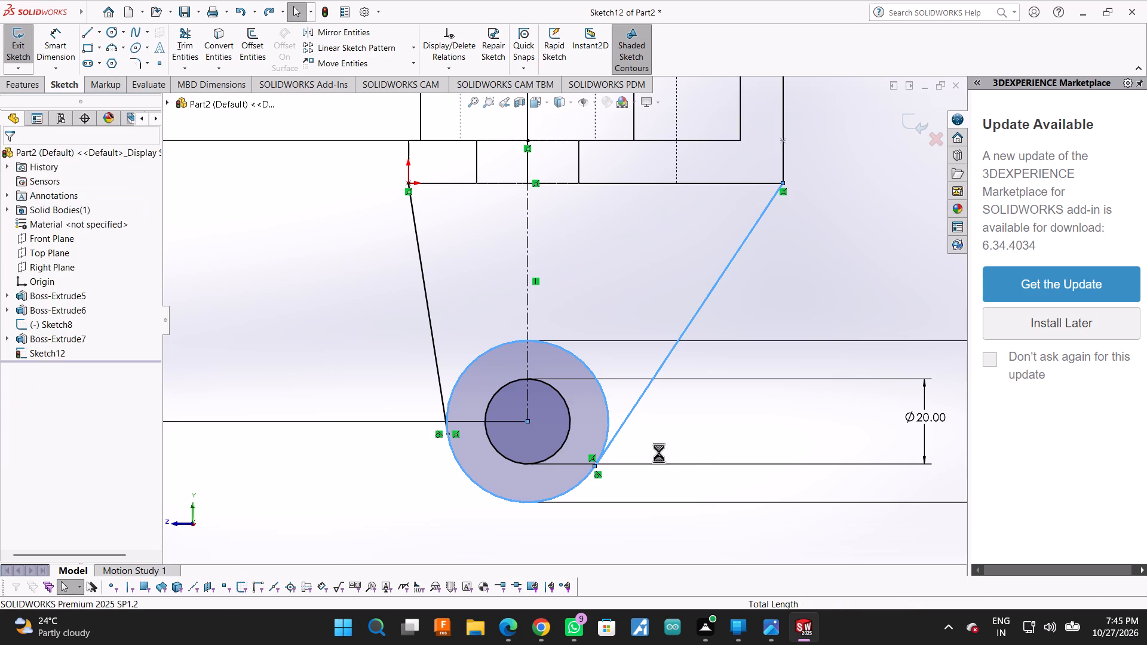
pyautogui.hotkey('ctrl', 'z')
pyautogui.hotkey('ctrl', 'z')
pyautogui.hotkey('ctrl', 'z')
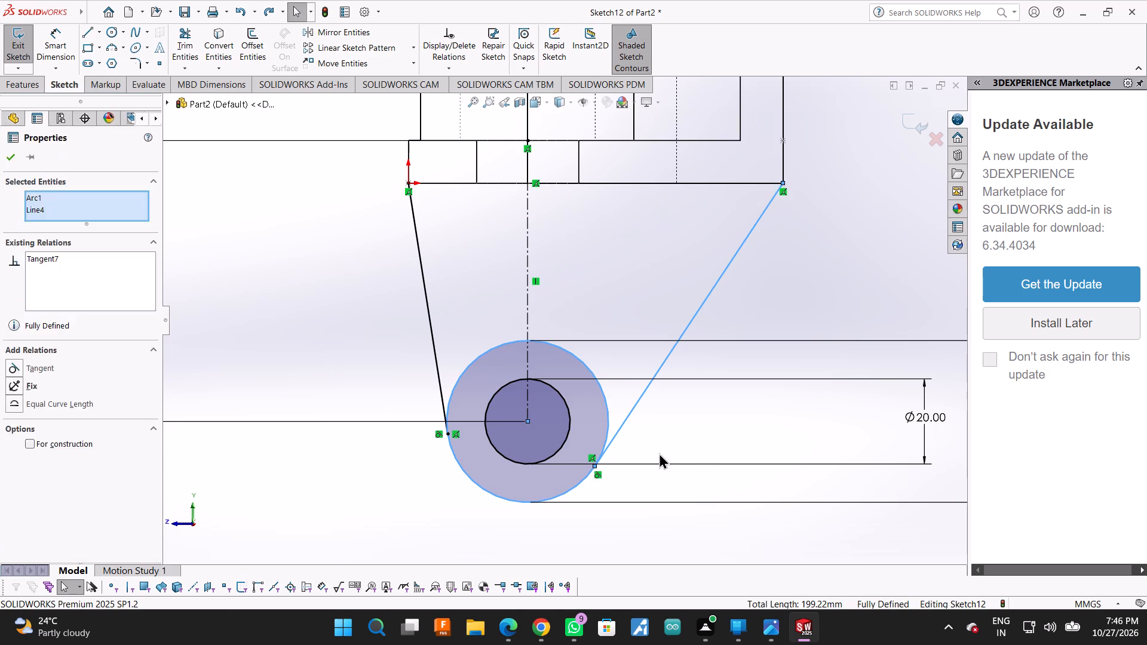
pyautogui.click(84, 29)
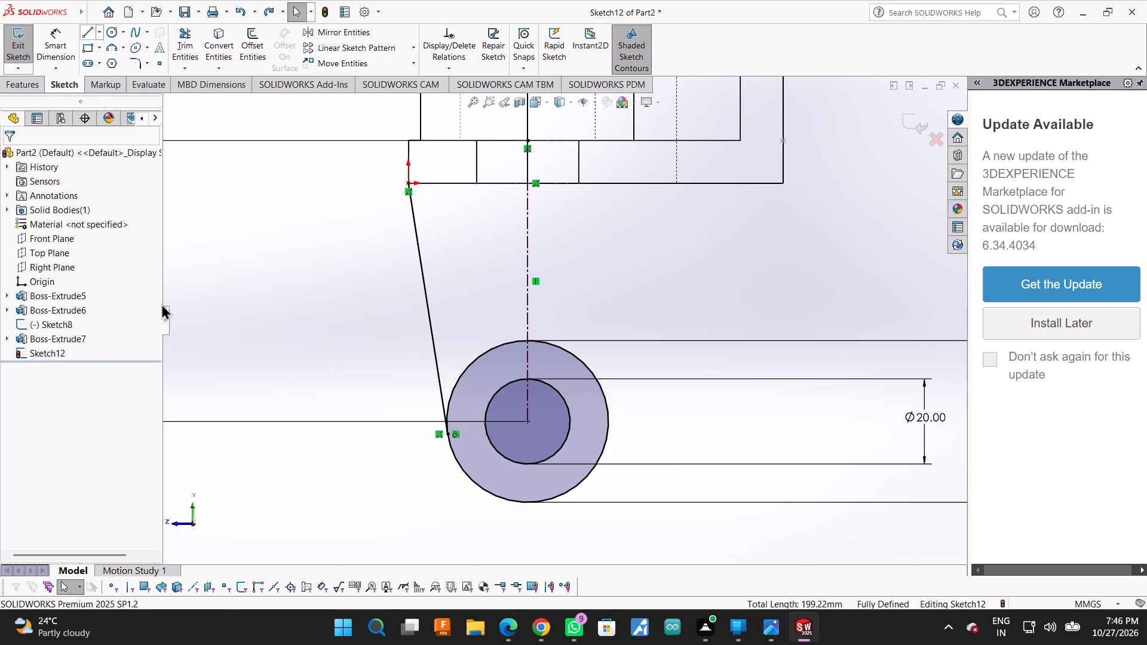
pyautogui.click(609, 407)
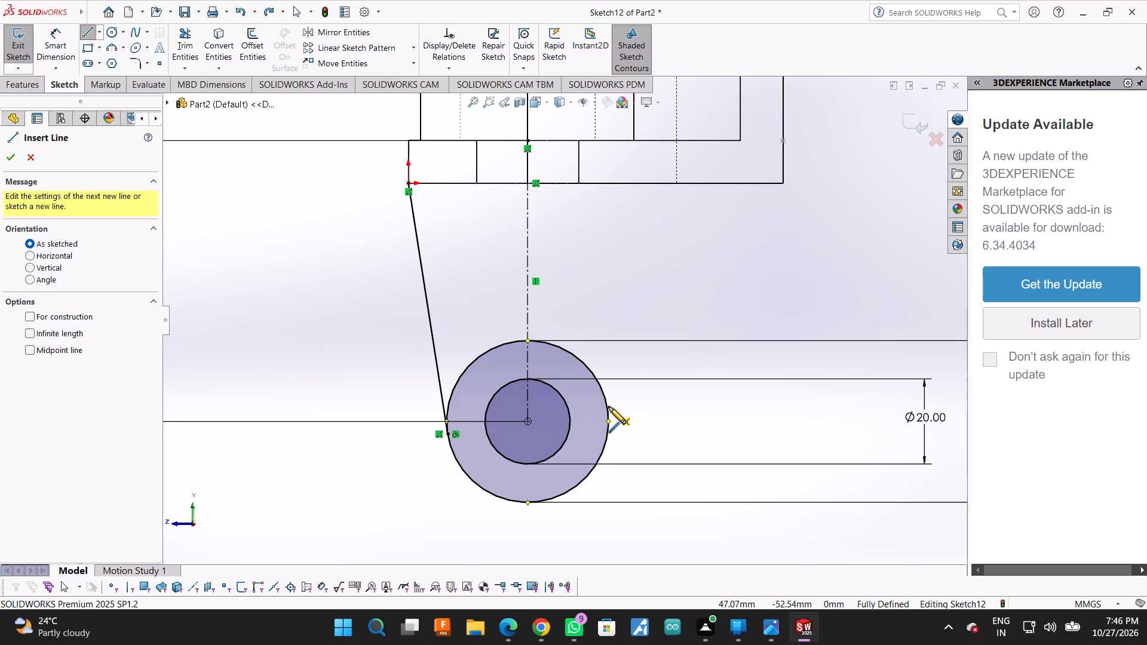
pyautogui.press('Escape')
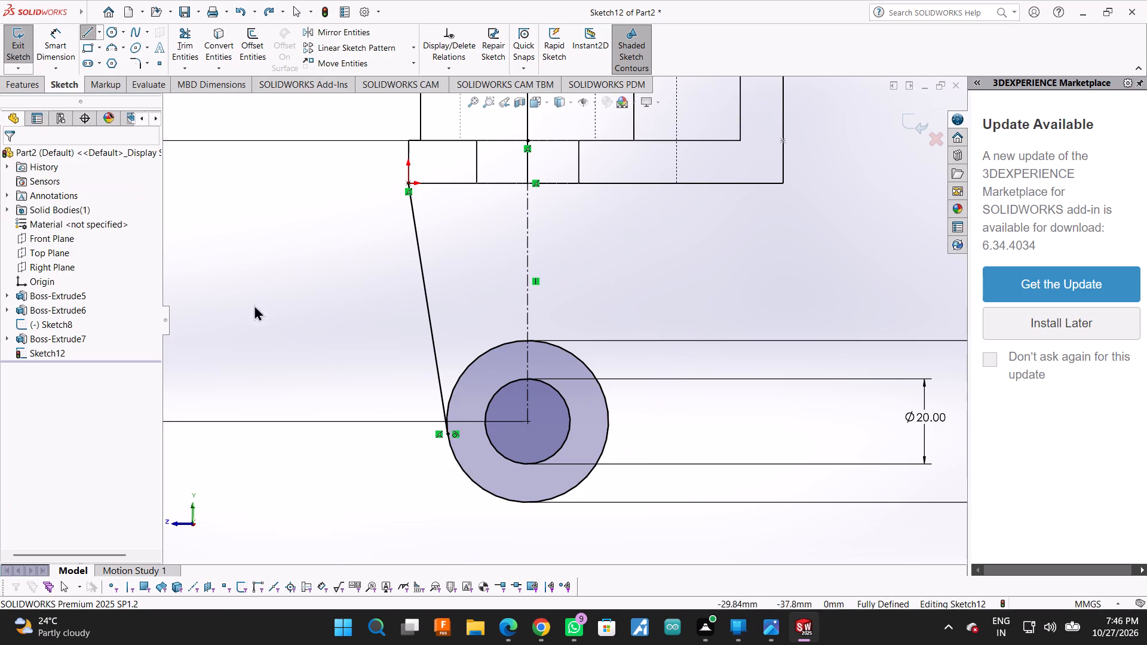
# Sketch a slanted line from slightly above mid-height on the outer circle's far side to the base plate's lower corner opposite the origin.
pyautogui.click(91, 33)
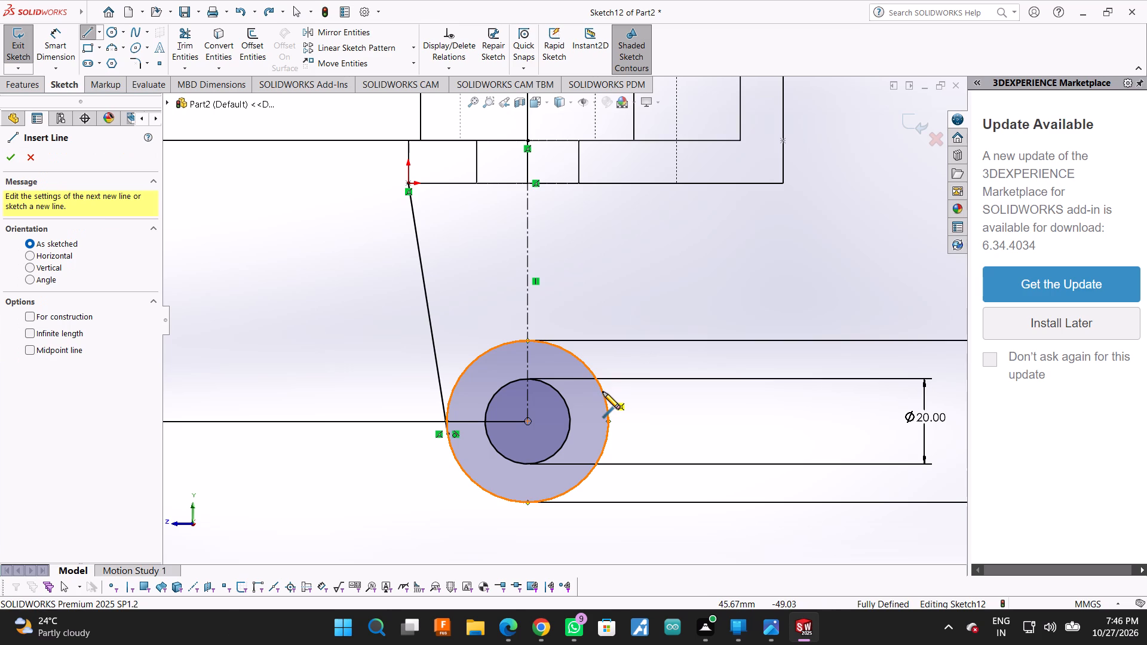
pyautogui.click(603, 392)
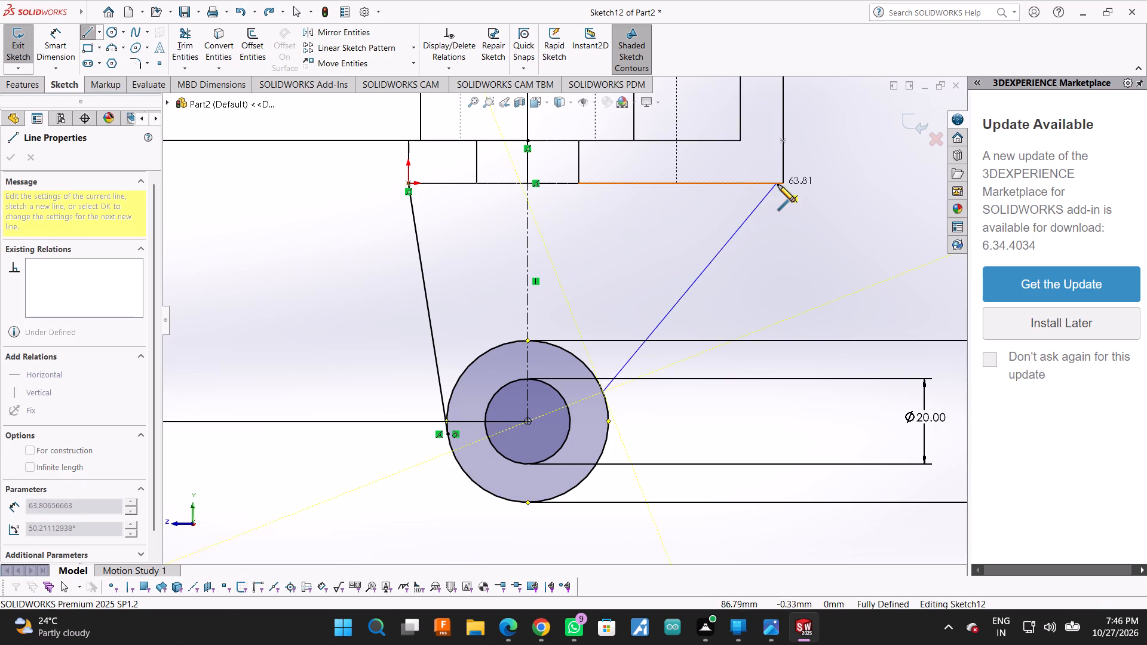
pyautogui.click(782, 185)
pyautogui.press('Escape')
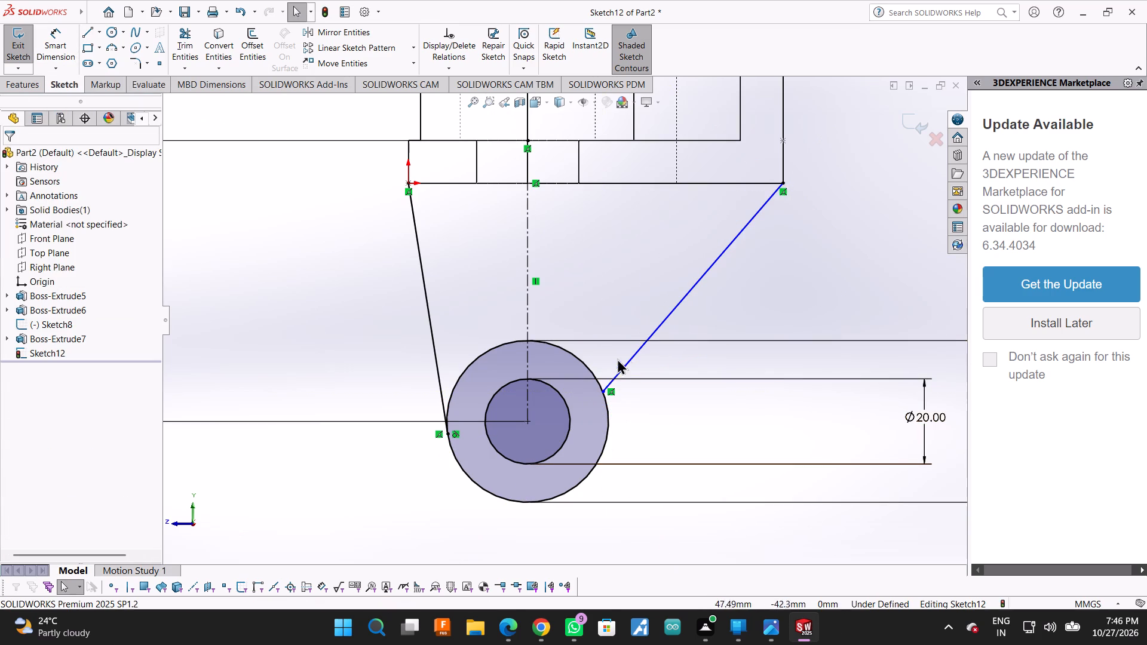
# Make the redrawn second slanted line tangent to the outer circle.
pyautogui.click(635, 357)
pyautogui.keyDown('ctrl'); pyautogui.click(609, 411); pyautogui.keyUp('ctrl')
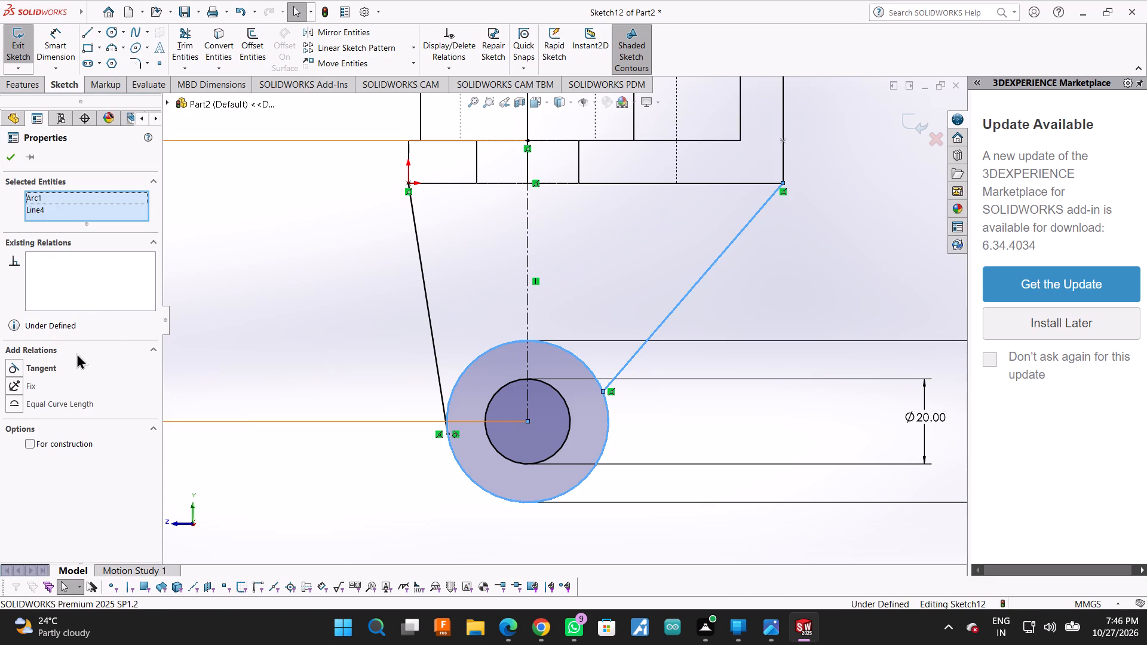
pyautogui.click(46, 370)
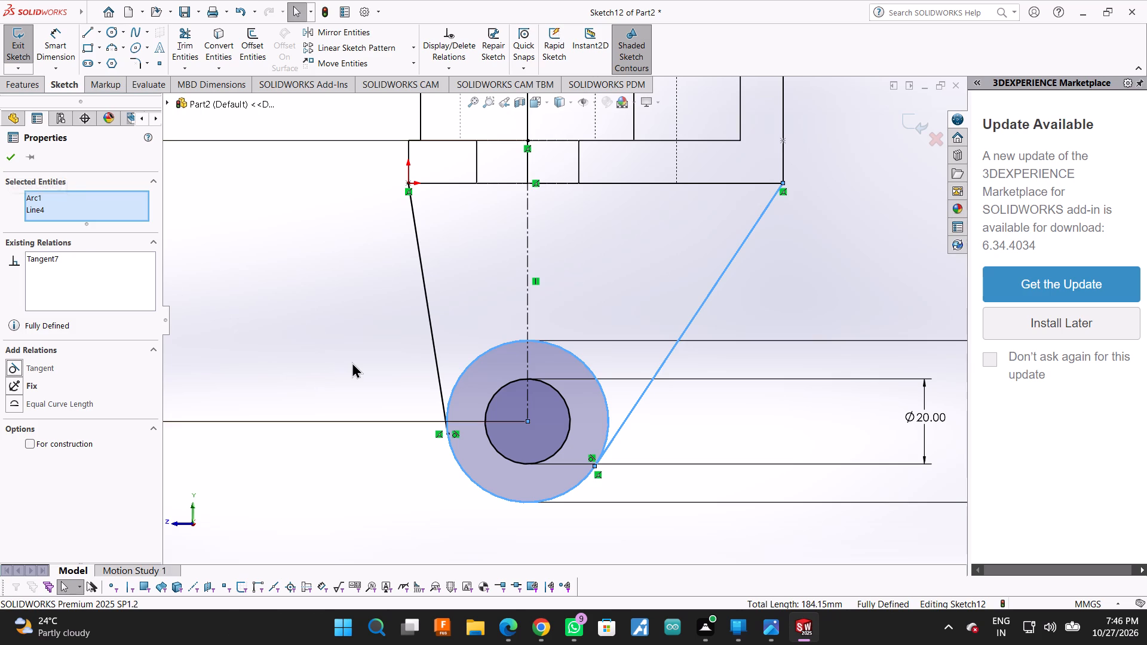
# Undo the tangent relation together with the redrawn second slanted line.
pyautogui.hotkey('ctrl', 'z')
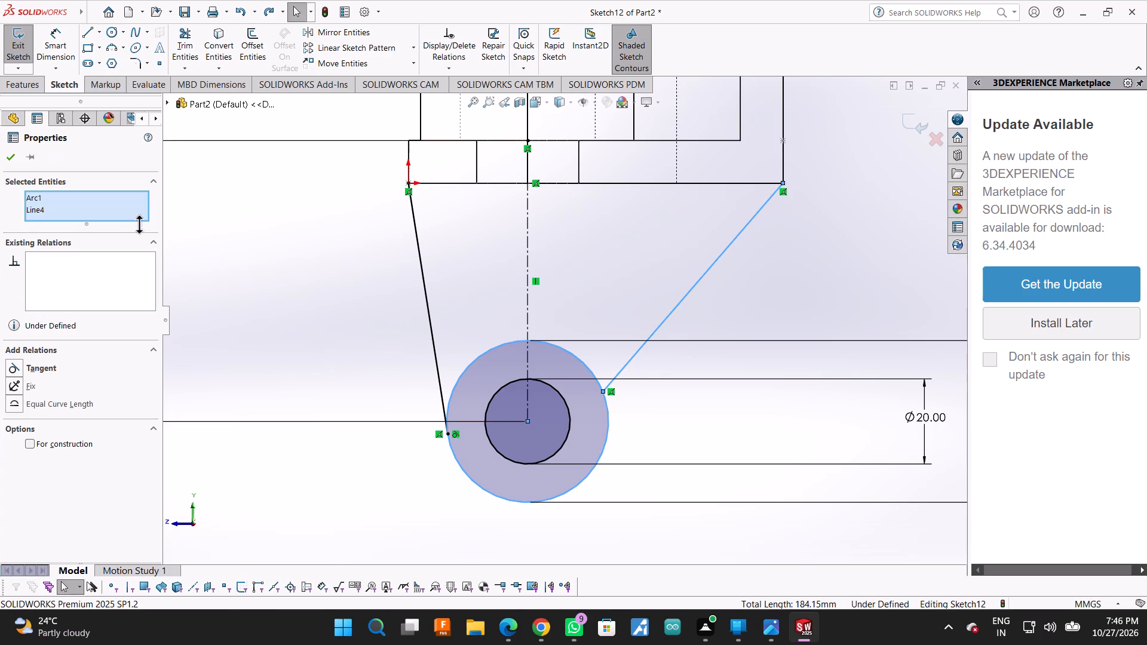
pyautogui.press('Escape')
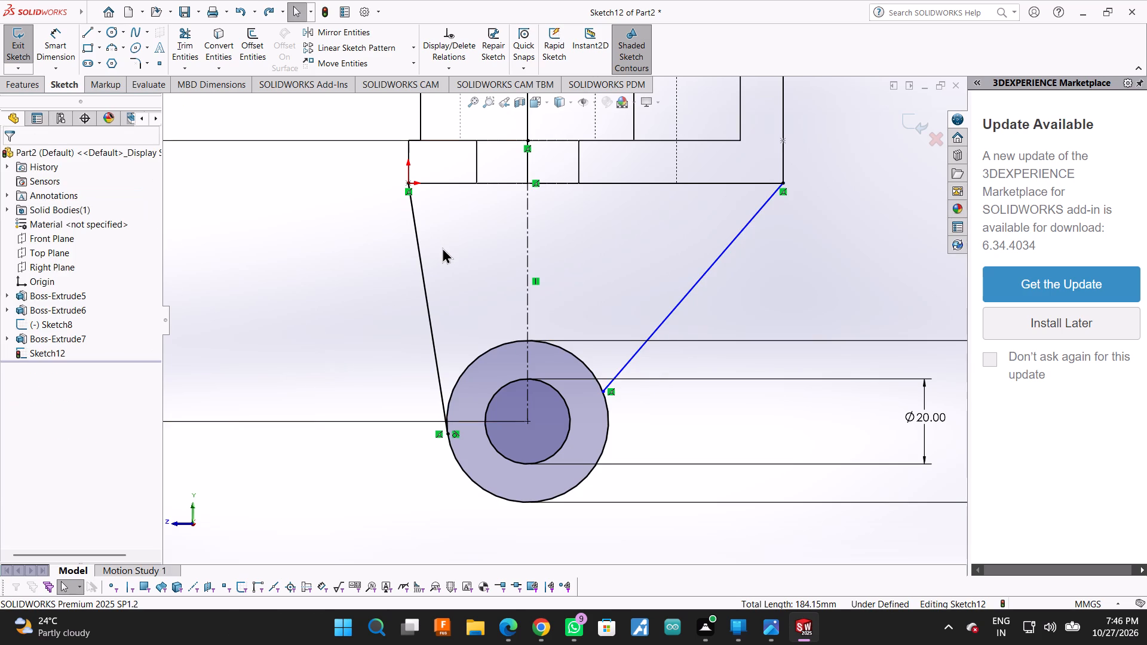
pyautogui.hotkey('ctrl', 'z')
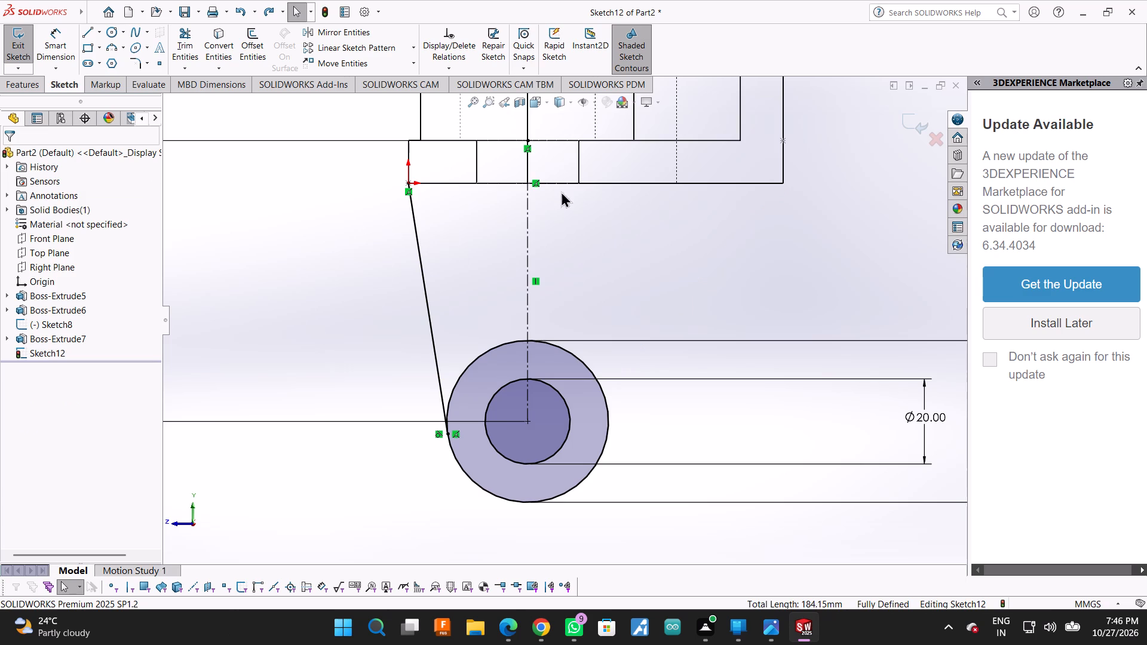
# Sketch a slanted line about 69 mm long from the outer circle's far quadrant point to the base plate's lower corner opposite the origin.
pyautogui.click(88, 30)
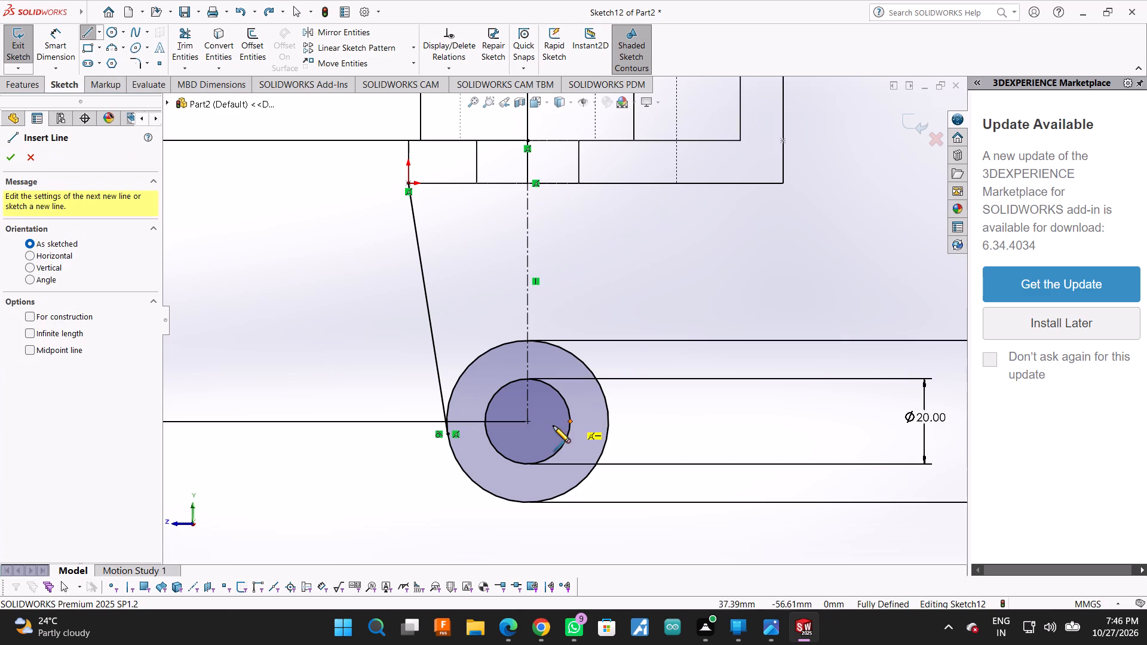
pyautogui.click(608, 420)
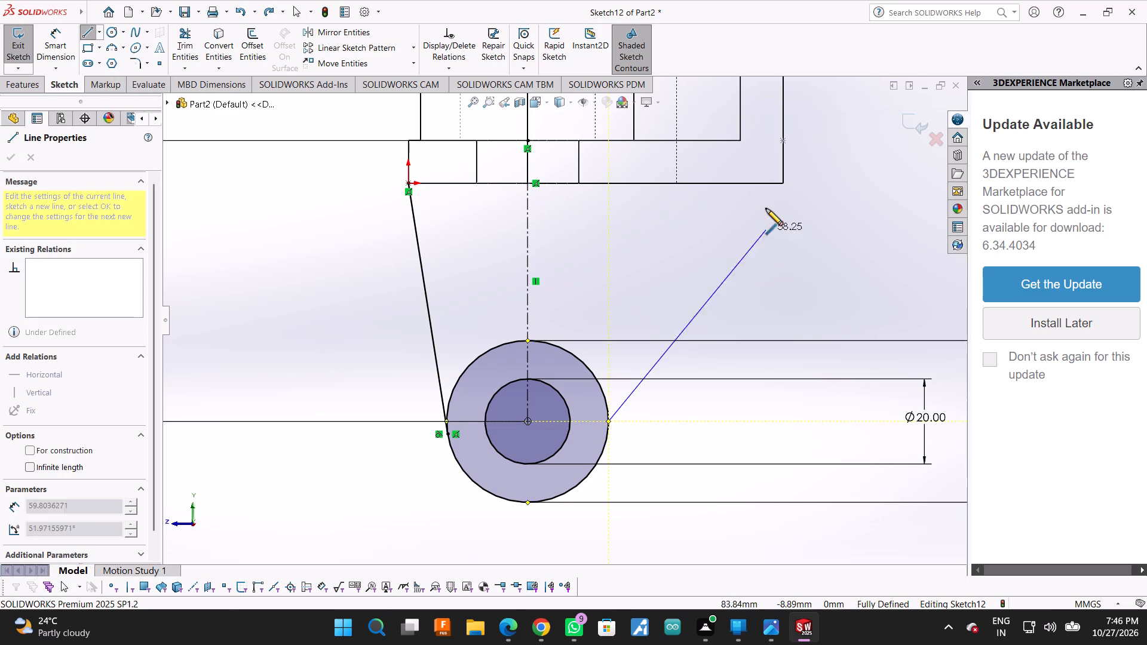
pyautogui.click(782, 185)
pyautogui.press('Escape')
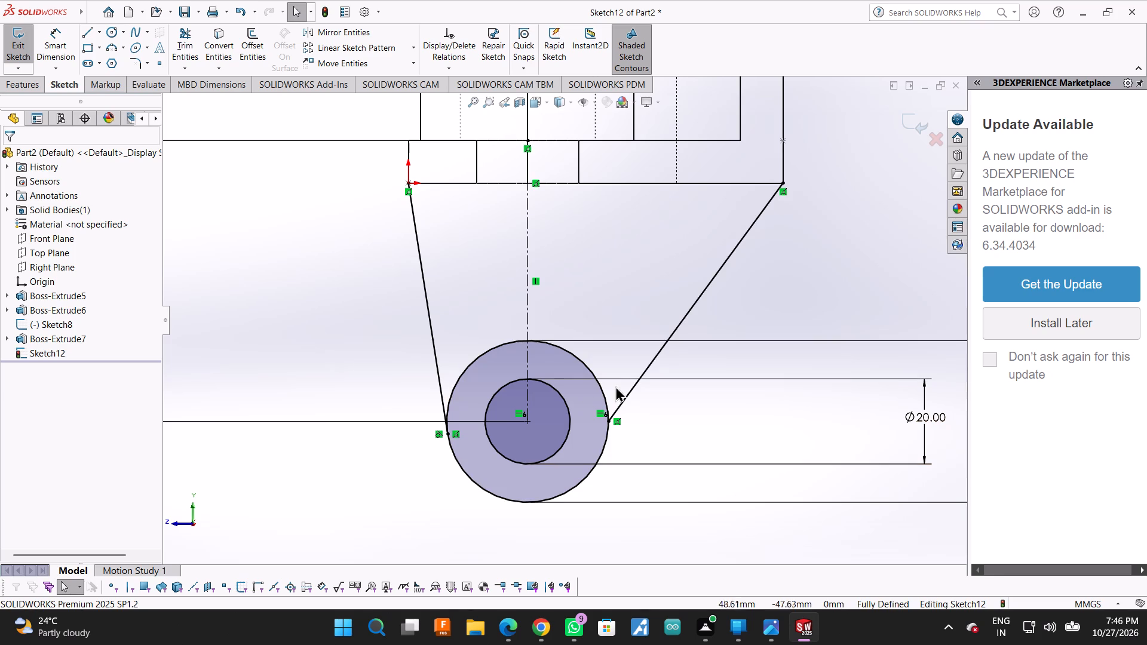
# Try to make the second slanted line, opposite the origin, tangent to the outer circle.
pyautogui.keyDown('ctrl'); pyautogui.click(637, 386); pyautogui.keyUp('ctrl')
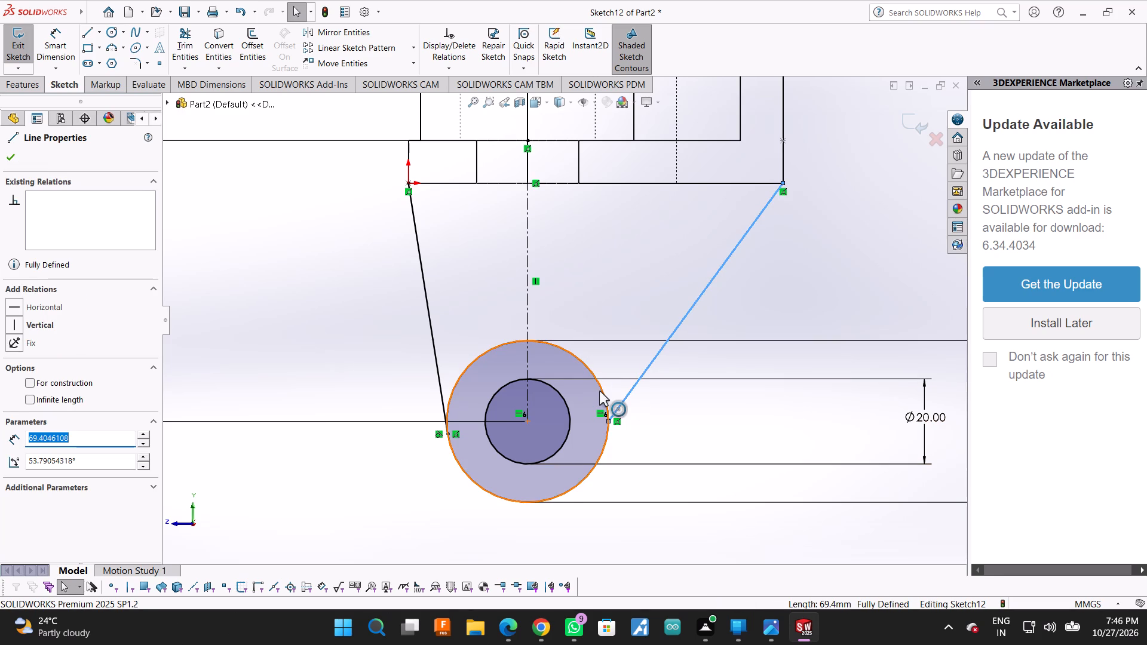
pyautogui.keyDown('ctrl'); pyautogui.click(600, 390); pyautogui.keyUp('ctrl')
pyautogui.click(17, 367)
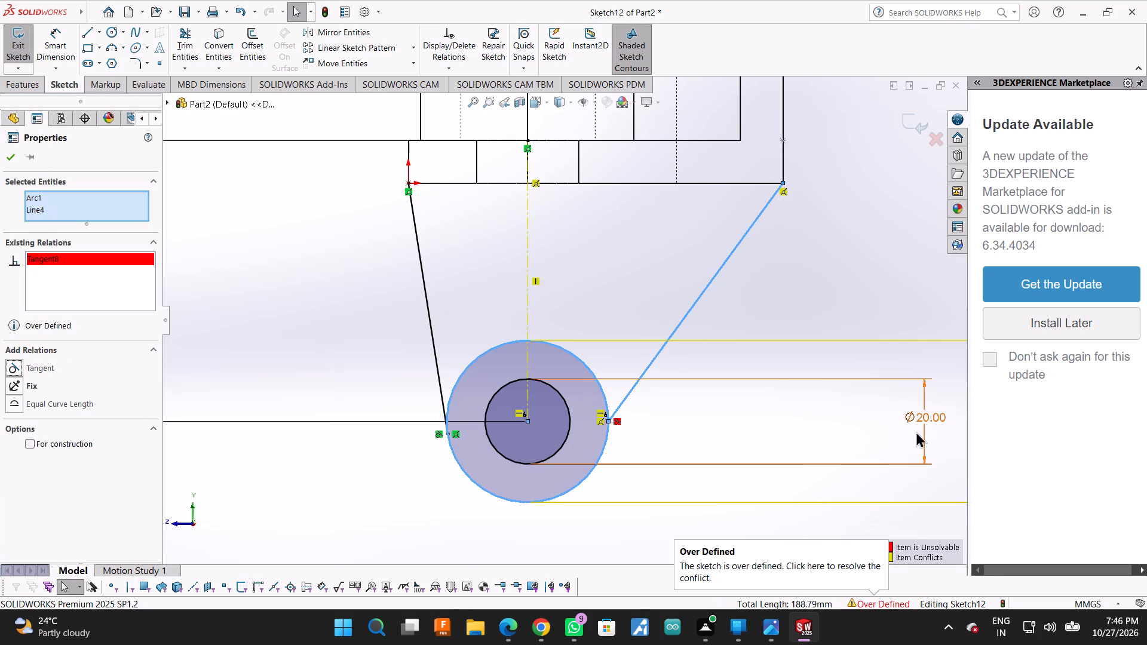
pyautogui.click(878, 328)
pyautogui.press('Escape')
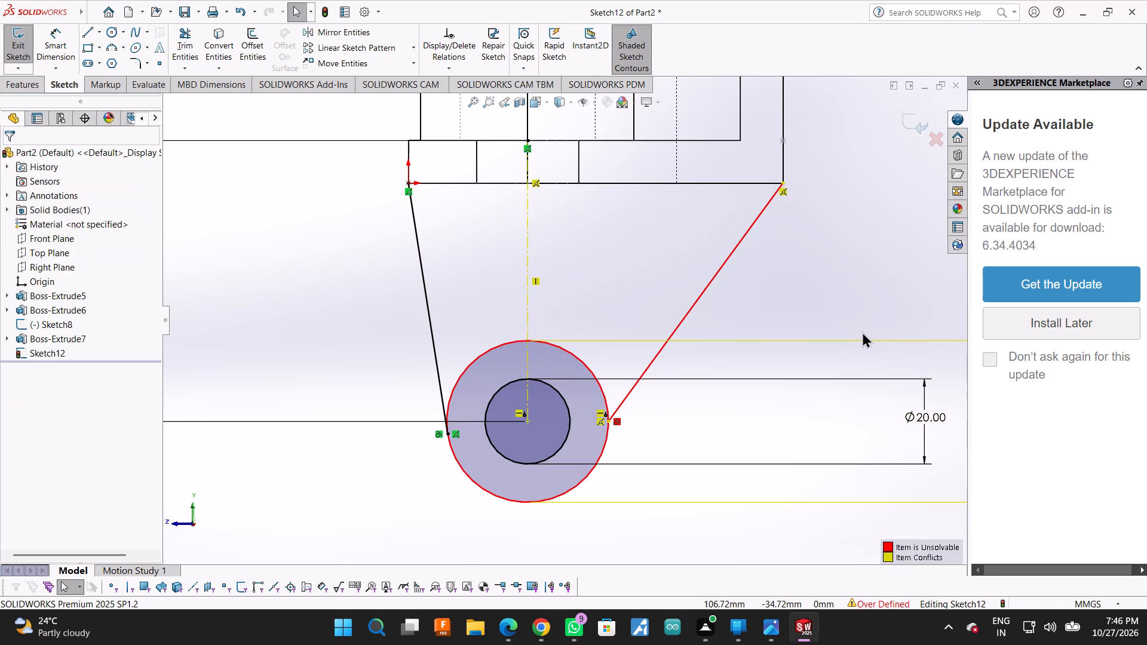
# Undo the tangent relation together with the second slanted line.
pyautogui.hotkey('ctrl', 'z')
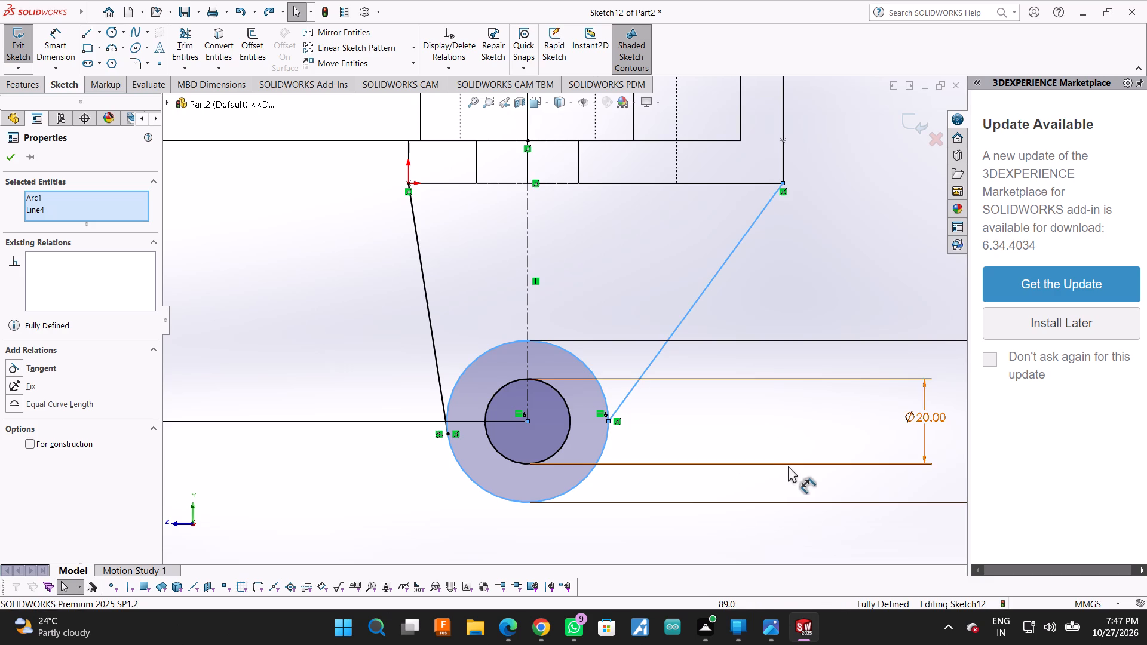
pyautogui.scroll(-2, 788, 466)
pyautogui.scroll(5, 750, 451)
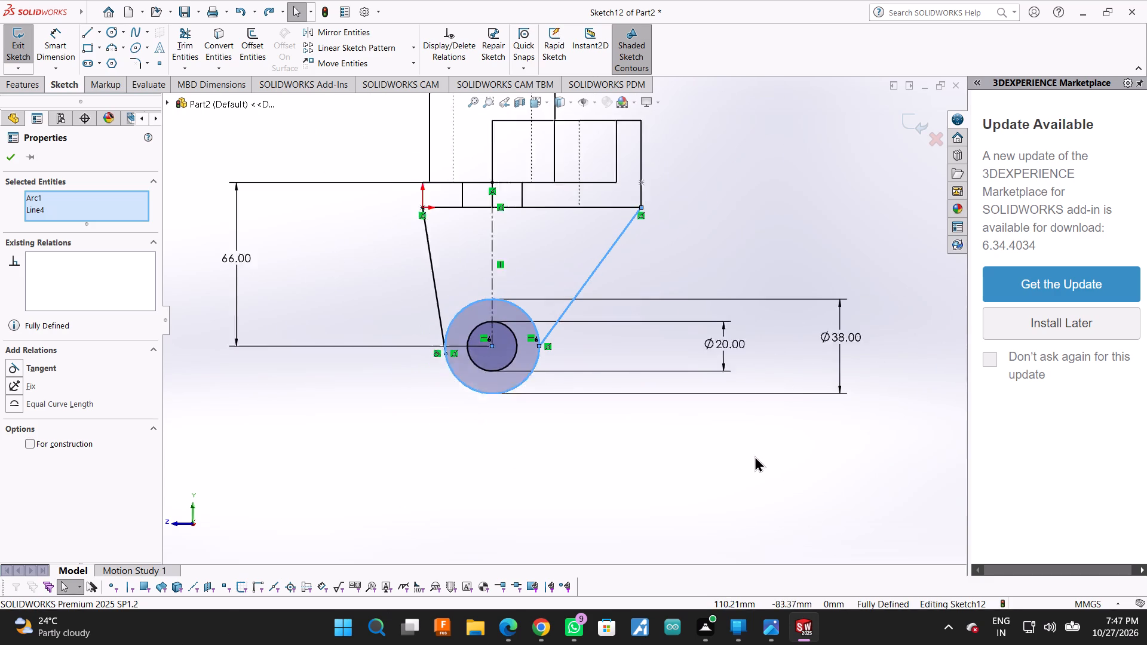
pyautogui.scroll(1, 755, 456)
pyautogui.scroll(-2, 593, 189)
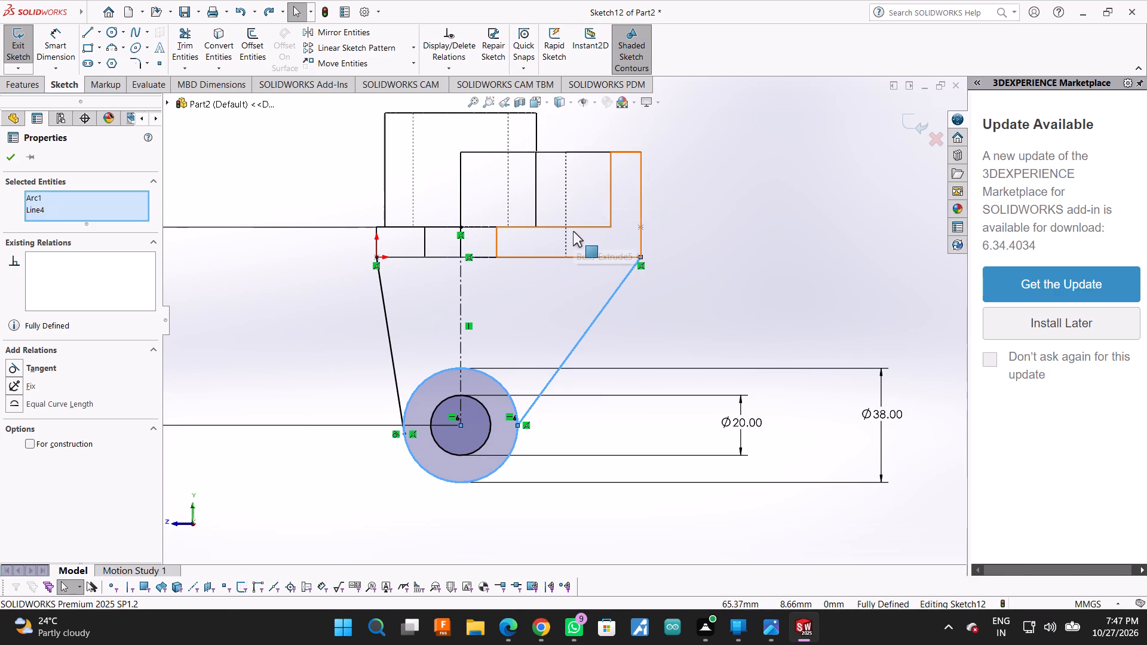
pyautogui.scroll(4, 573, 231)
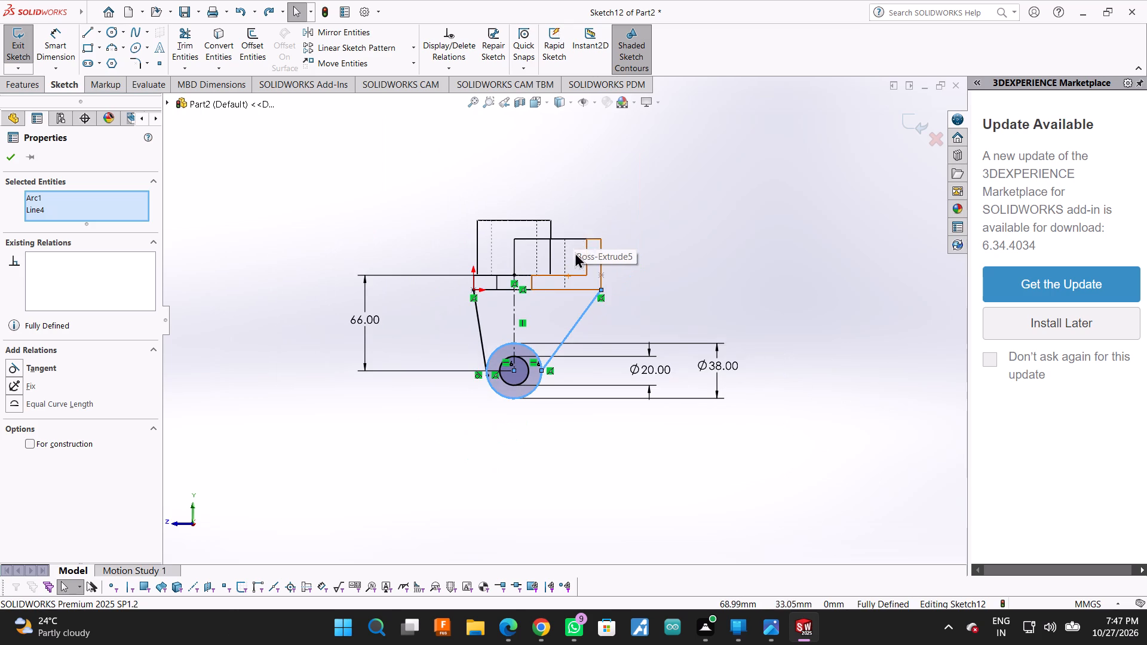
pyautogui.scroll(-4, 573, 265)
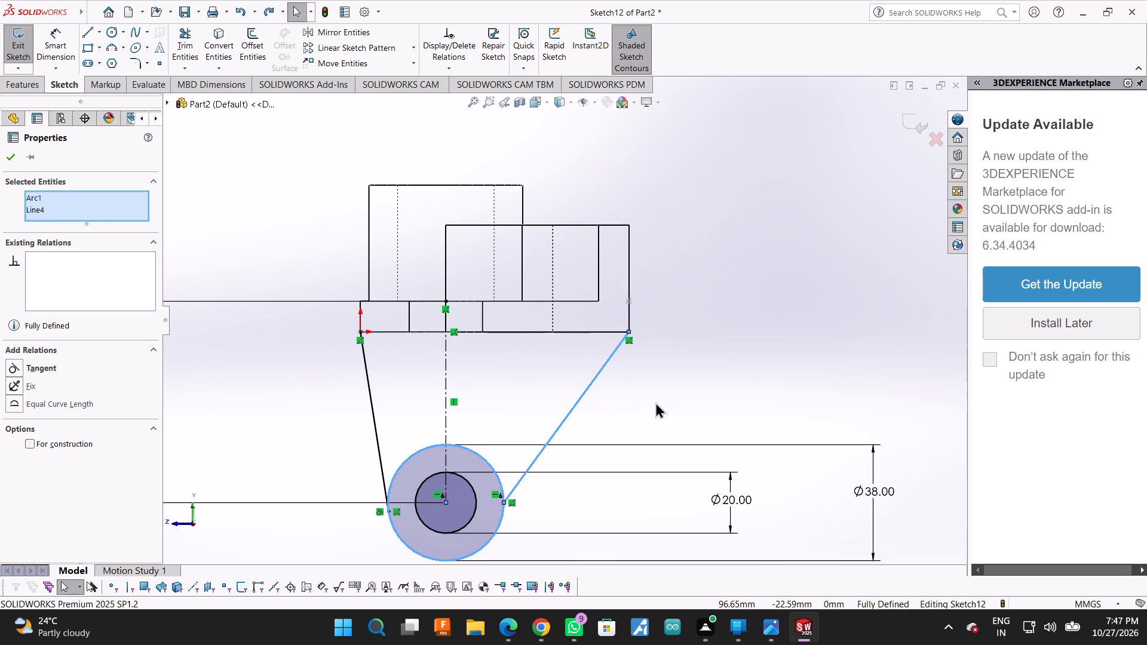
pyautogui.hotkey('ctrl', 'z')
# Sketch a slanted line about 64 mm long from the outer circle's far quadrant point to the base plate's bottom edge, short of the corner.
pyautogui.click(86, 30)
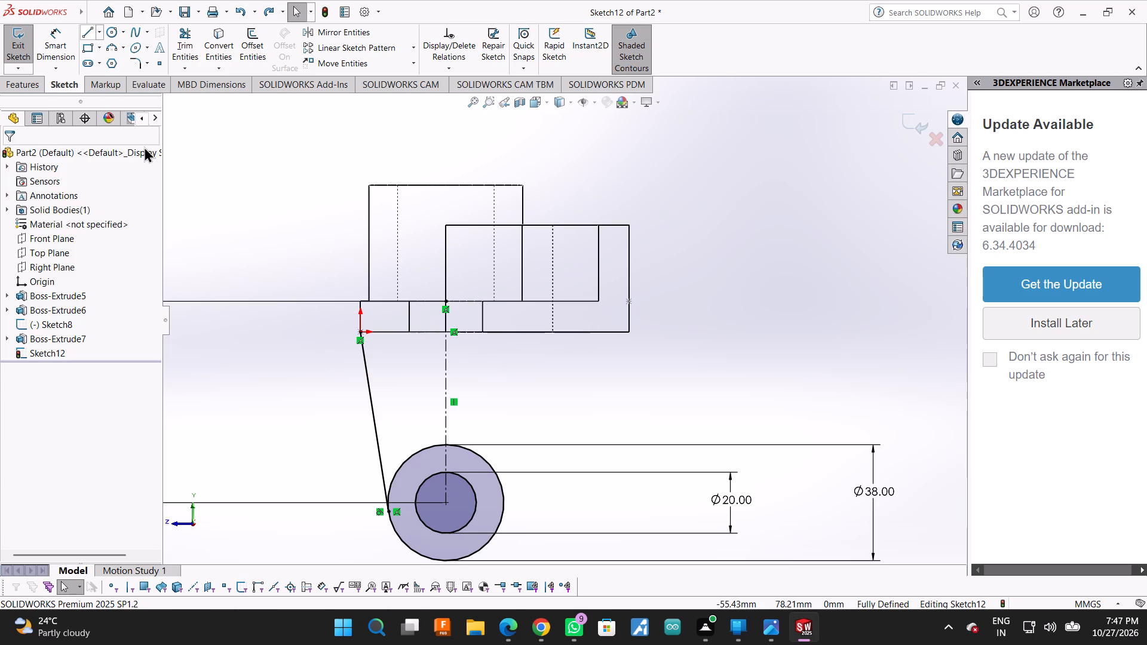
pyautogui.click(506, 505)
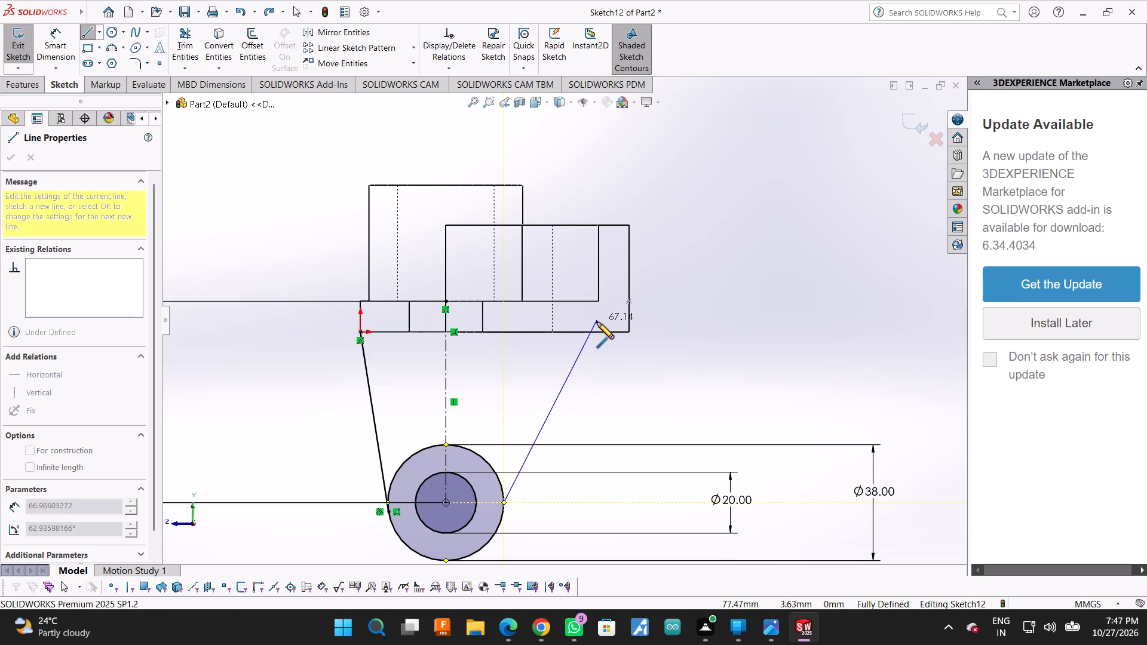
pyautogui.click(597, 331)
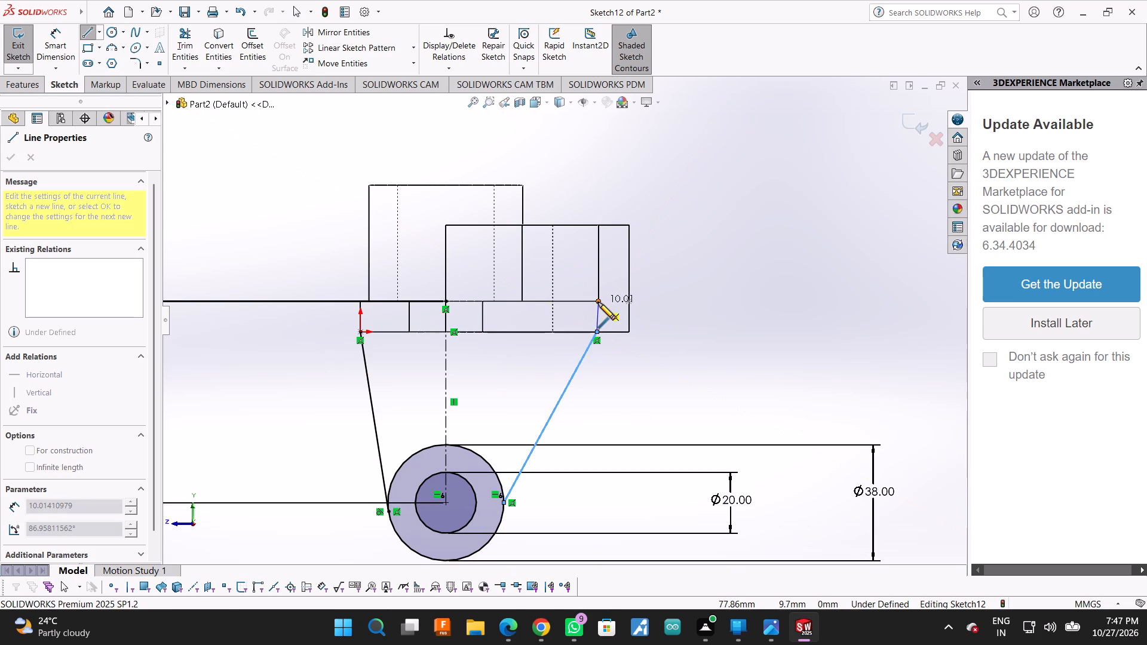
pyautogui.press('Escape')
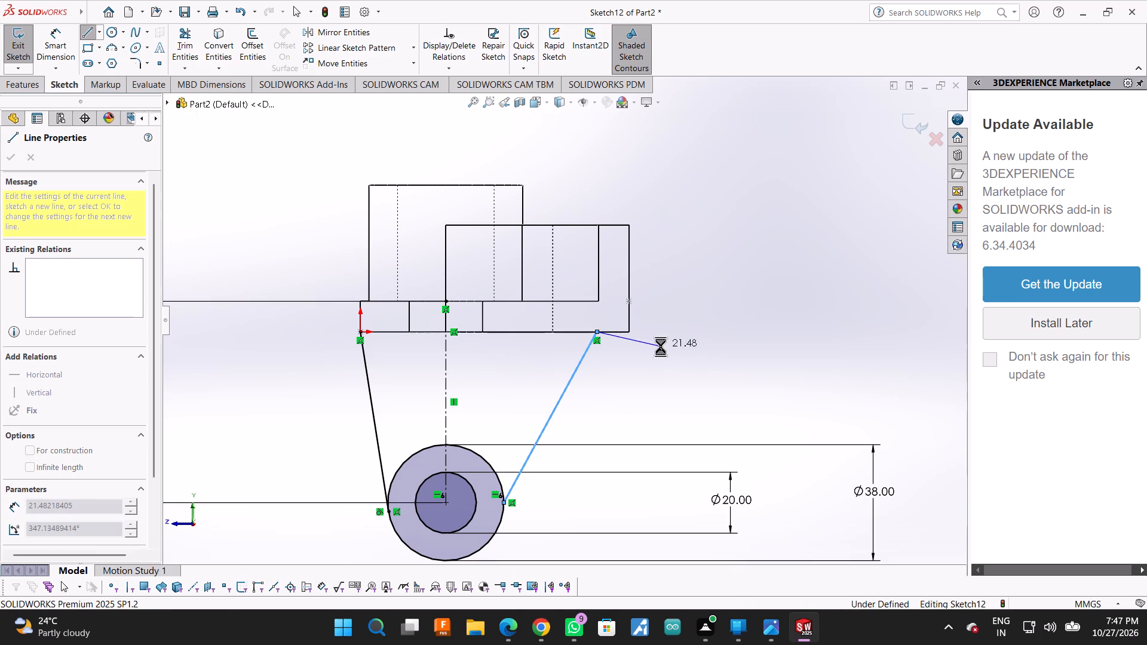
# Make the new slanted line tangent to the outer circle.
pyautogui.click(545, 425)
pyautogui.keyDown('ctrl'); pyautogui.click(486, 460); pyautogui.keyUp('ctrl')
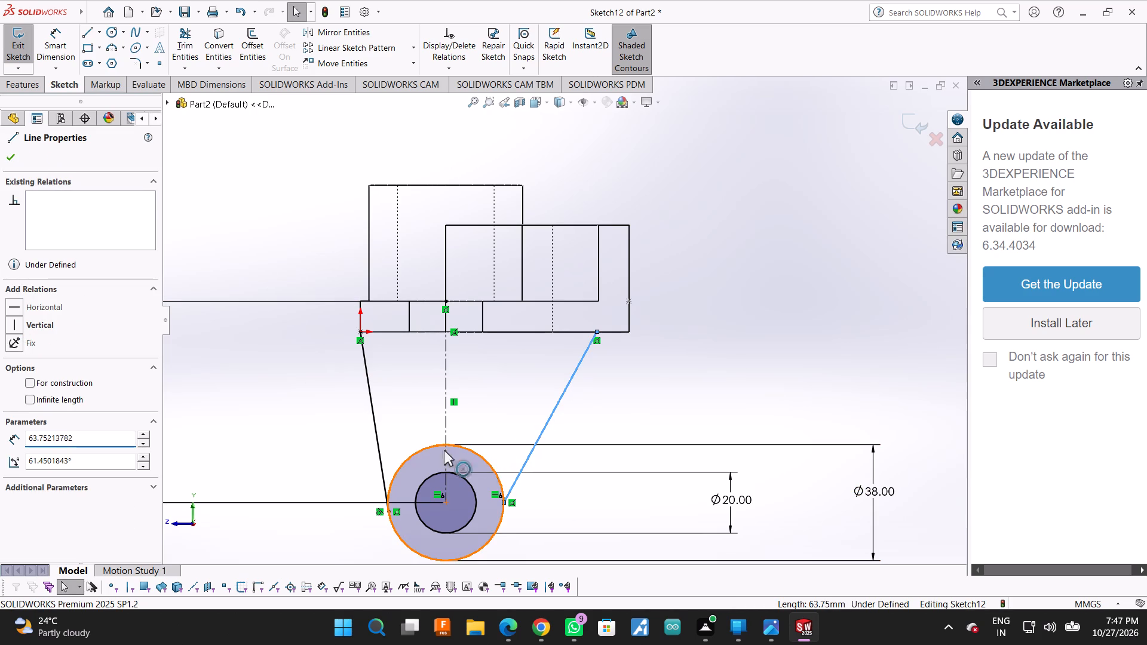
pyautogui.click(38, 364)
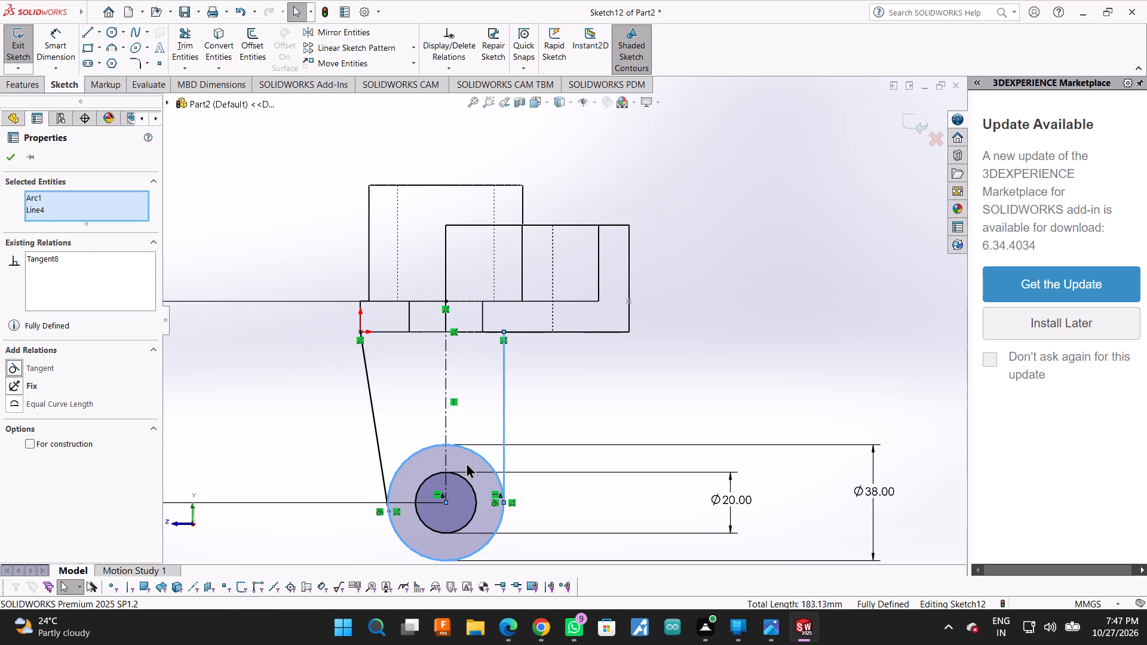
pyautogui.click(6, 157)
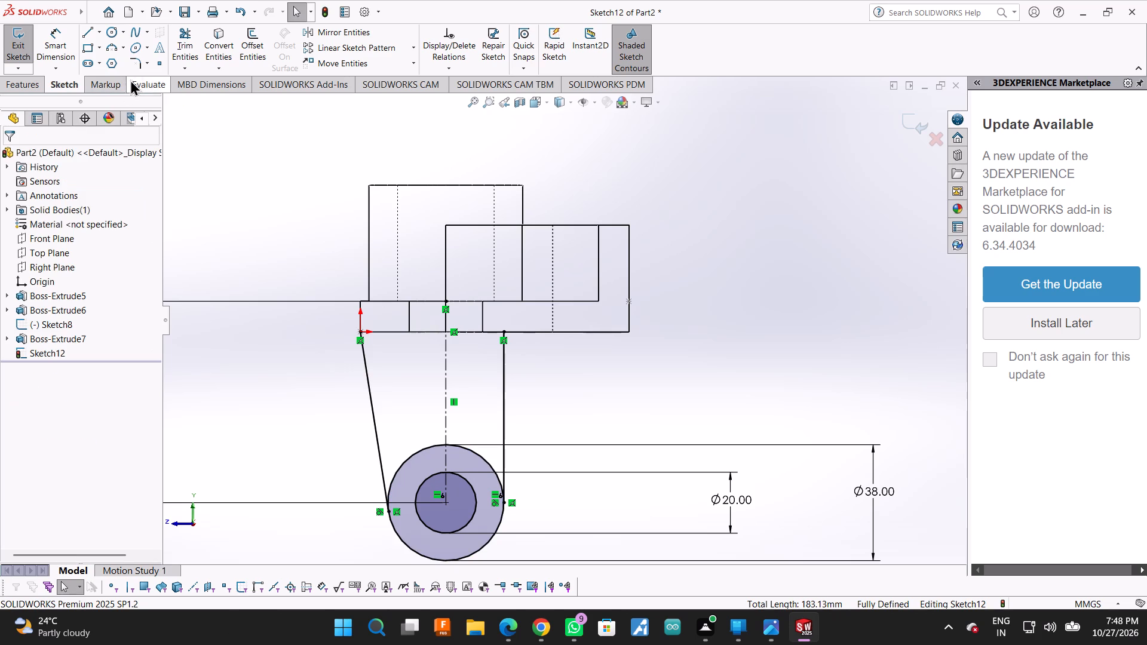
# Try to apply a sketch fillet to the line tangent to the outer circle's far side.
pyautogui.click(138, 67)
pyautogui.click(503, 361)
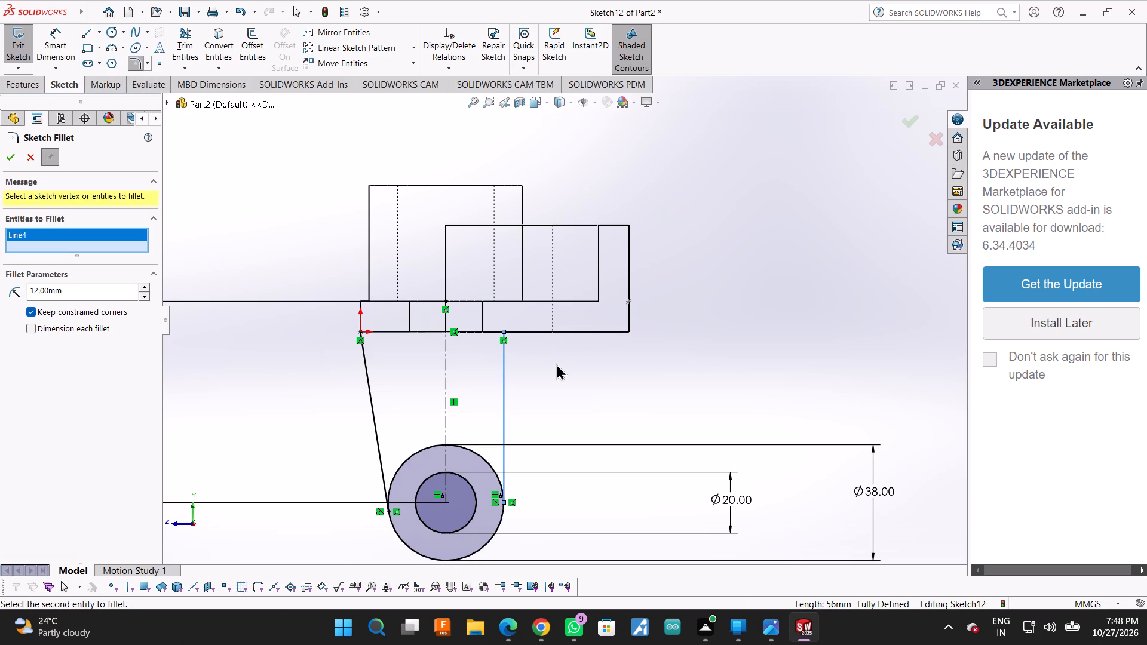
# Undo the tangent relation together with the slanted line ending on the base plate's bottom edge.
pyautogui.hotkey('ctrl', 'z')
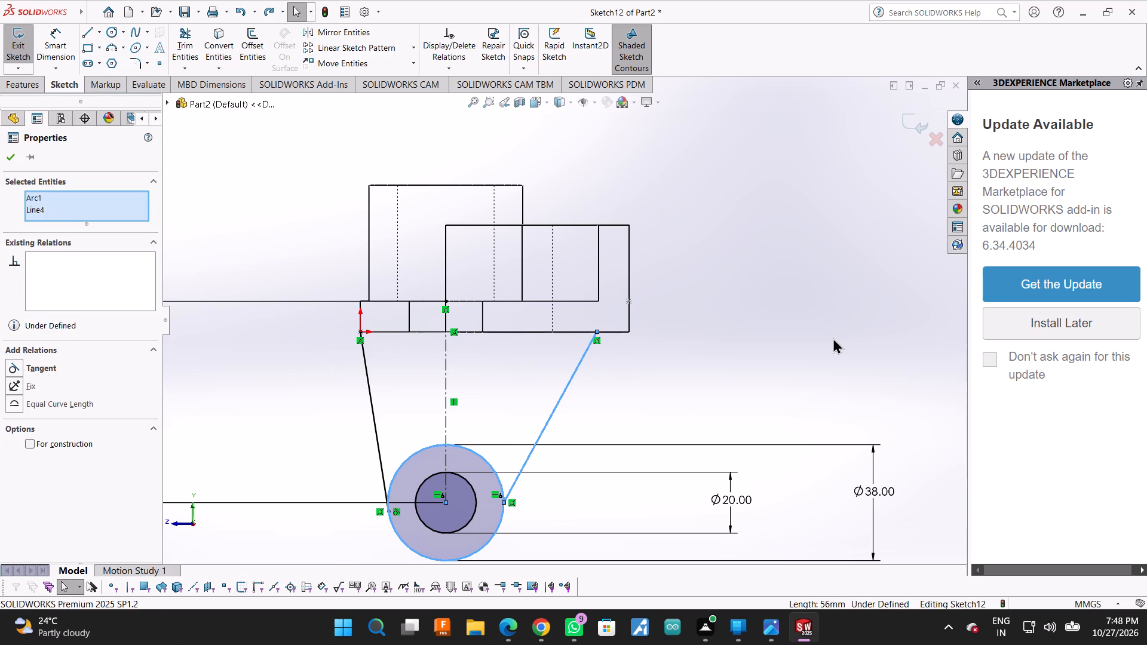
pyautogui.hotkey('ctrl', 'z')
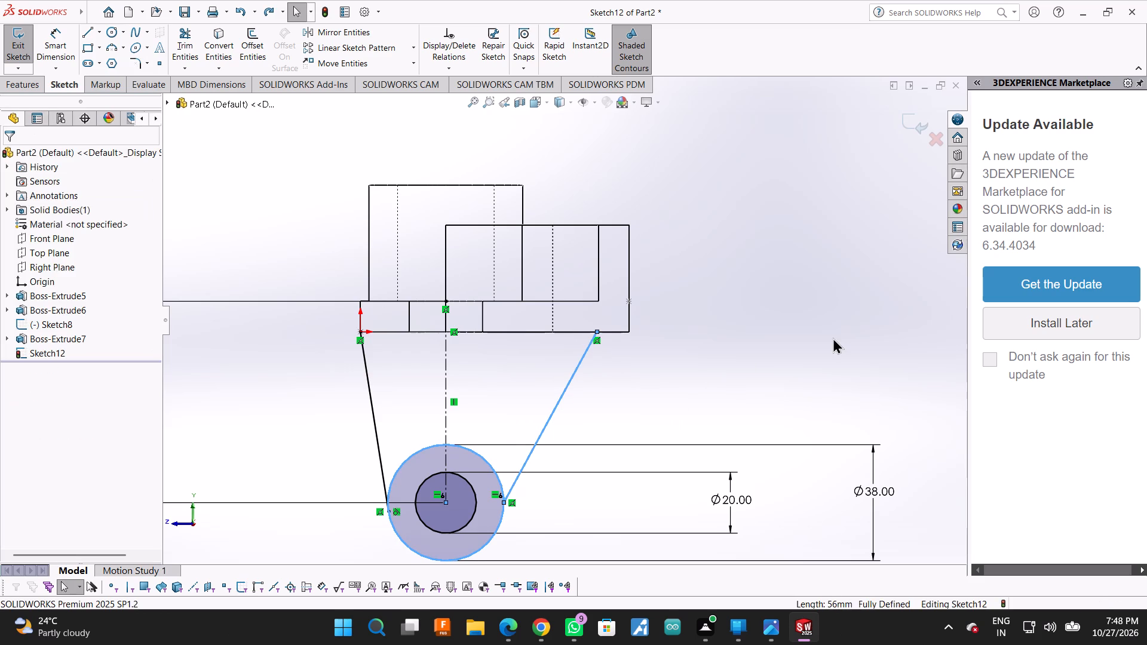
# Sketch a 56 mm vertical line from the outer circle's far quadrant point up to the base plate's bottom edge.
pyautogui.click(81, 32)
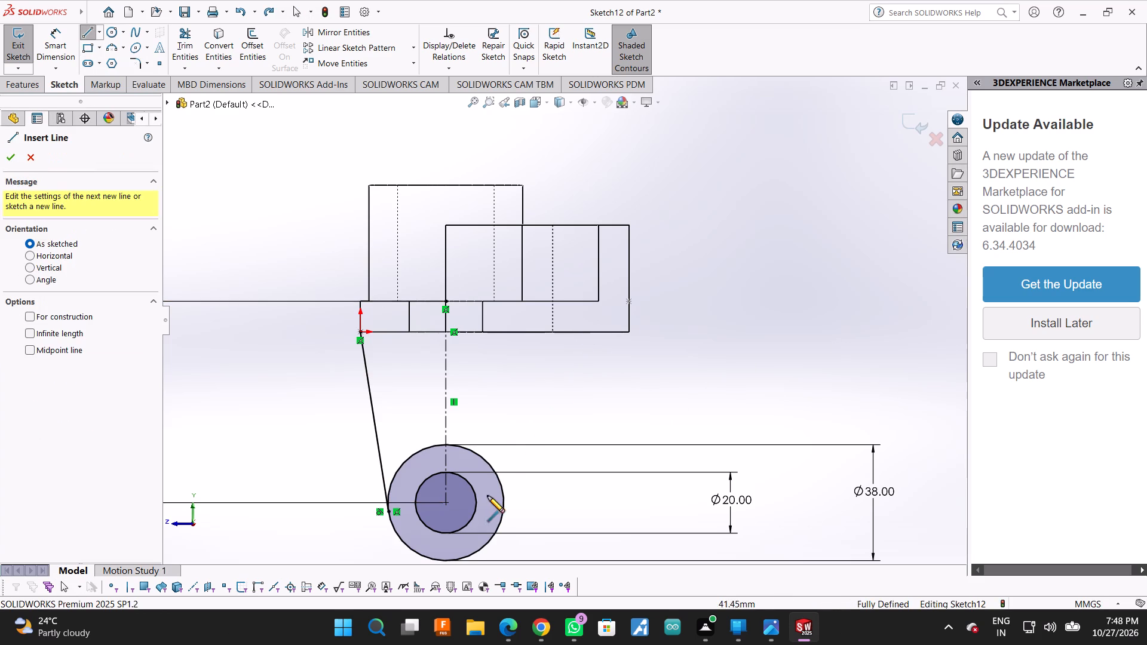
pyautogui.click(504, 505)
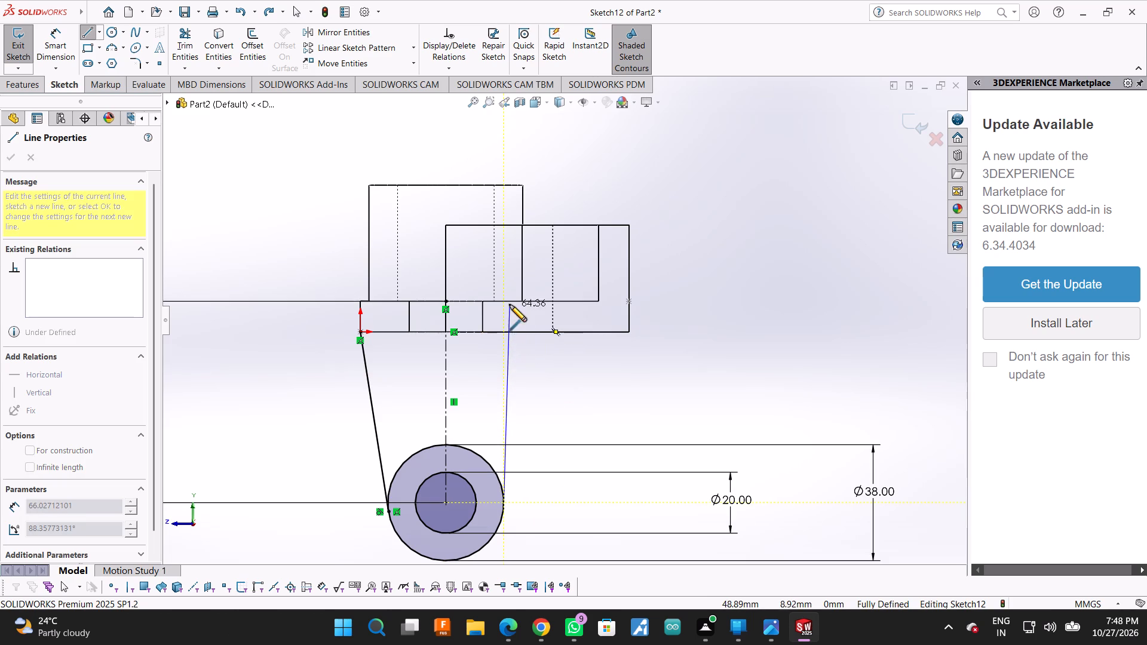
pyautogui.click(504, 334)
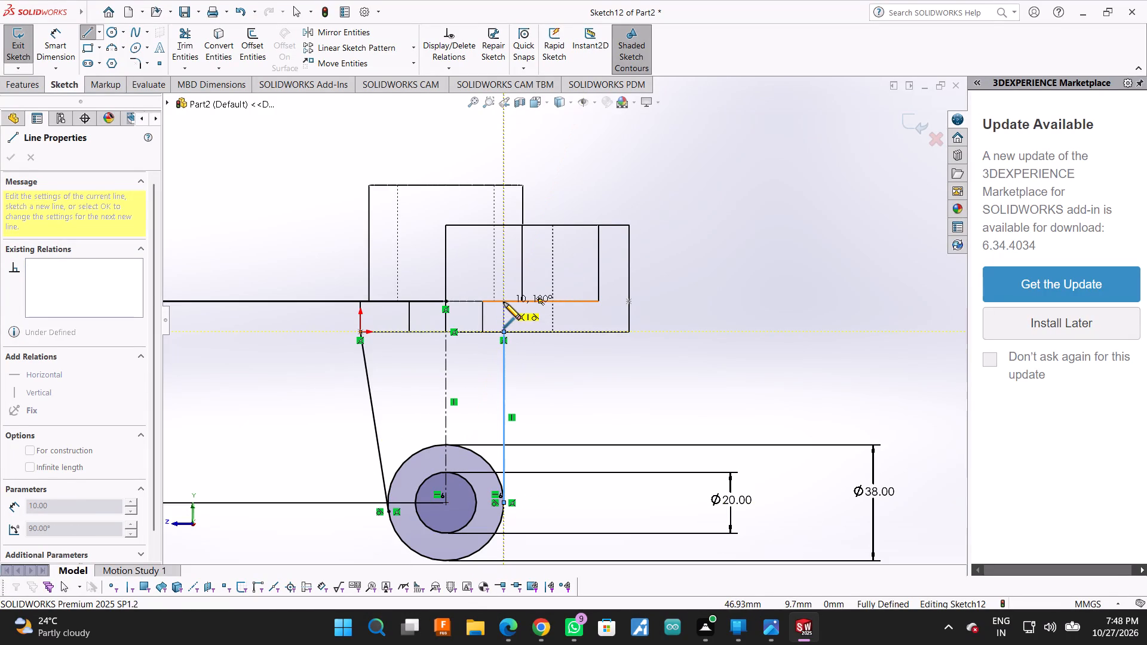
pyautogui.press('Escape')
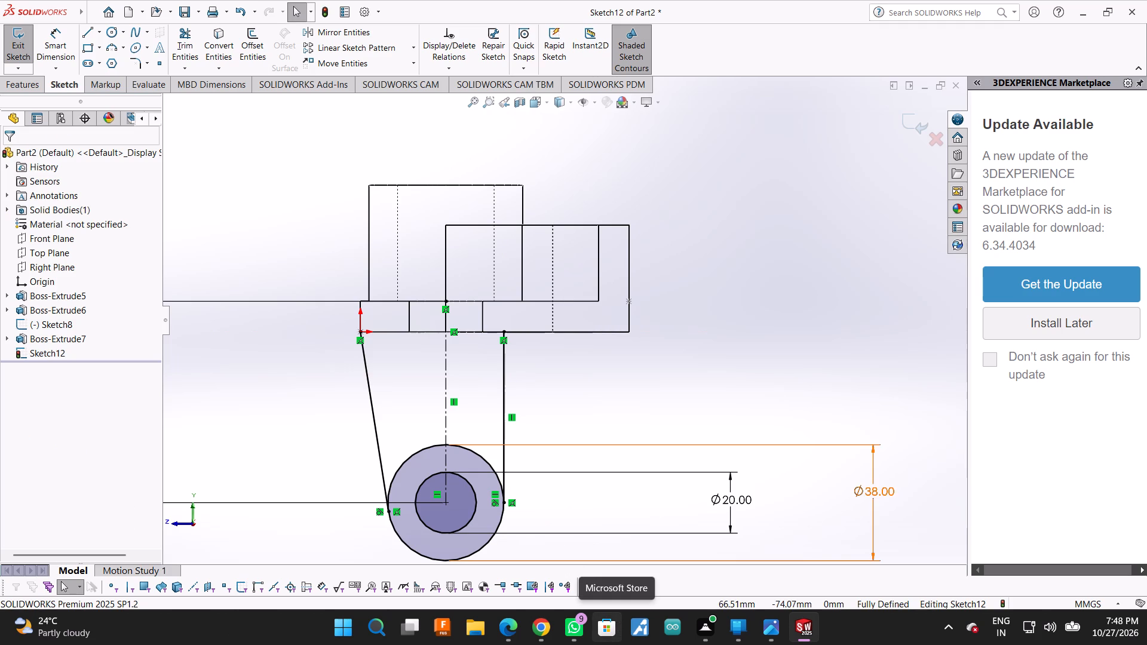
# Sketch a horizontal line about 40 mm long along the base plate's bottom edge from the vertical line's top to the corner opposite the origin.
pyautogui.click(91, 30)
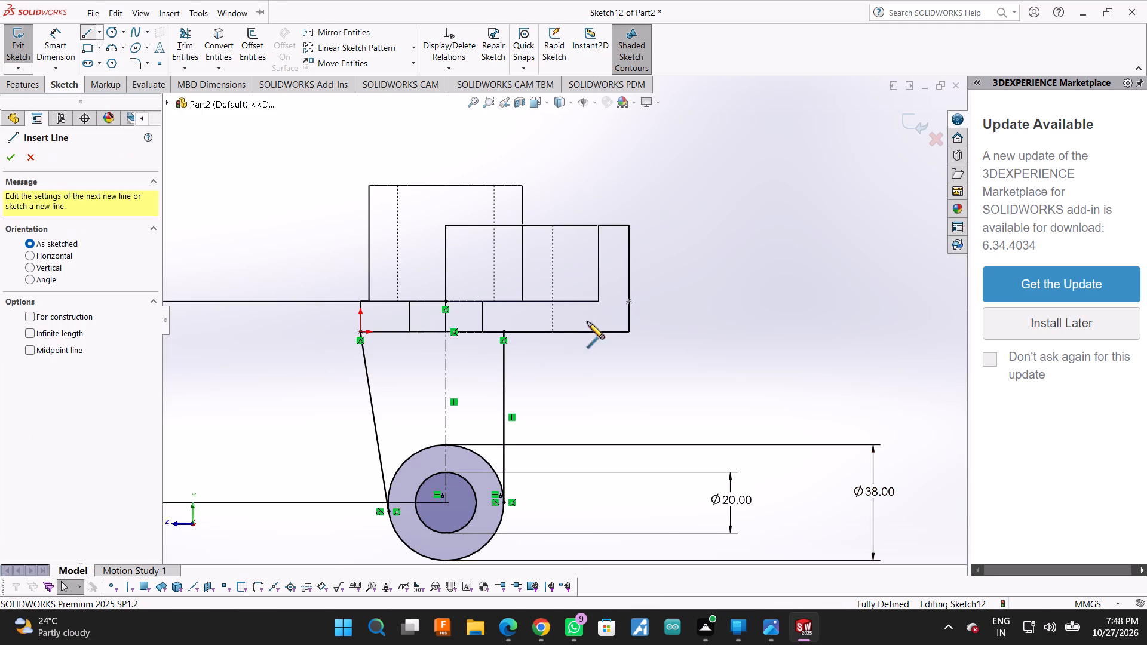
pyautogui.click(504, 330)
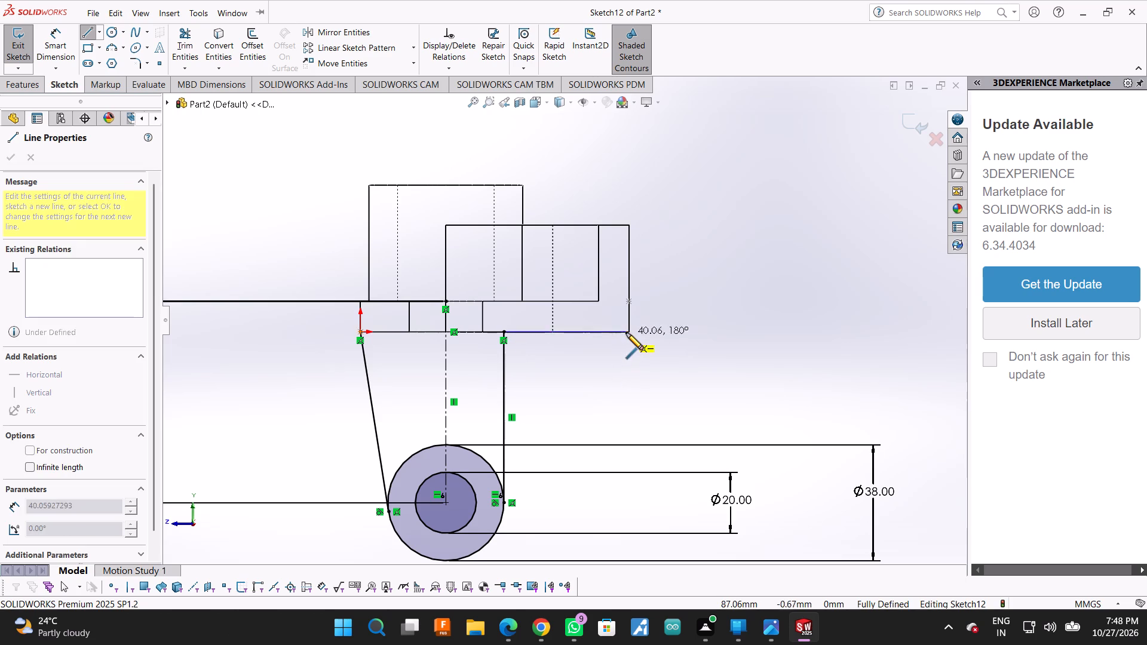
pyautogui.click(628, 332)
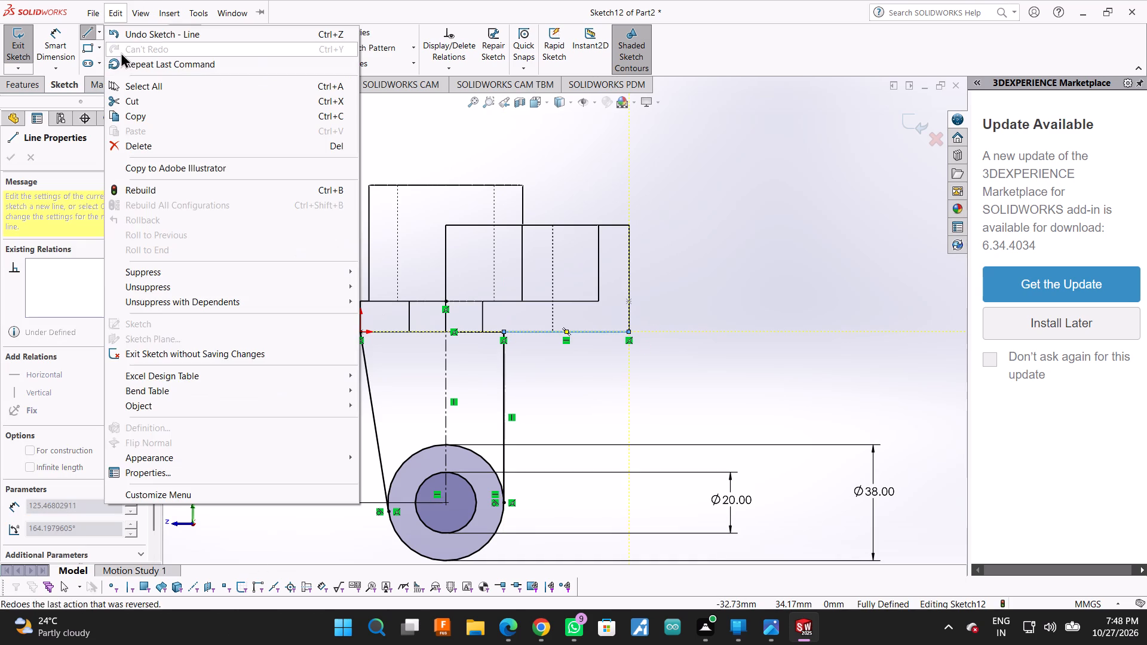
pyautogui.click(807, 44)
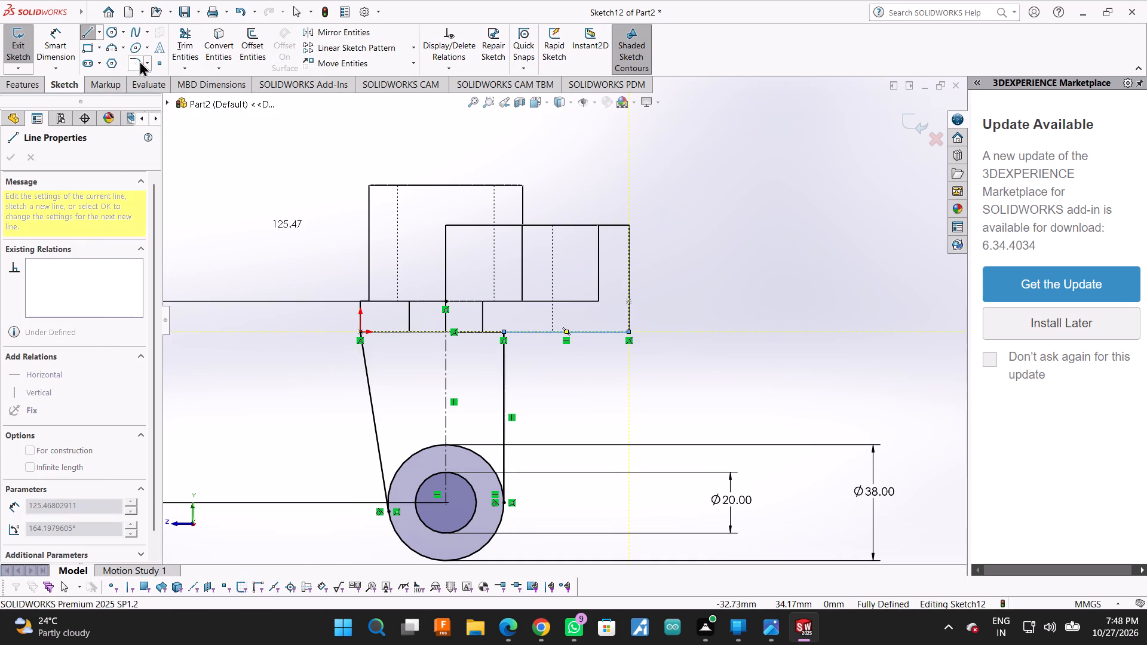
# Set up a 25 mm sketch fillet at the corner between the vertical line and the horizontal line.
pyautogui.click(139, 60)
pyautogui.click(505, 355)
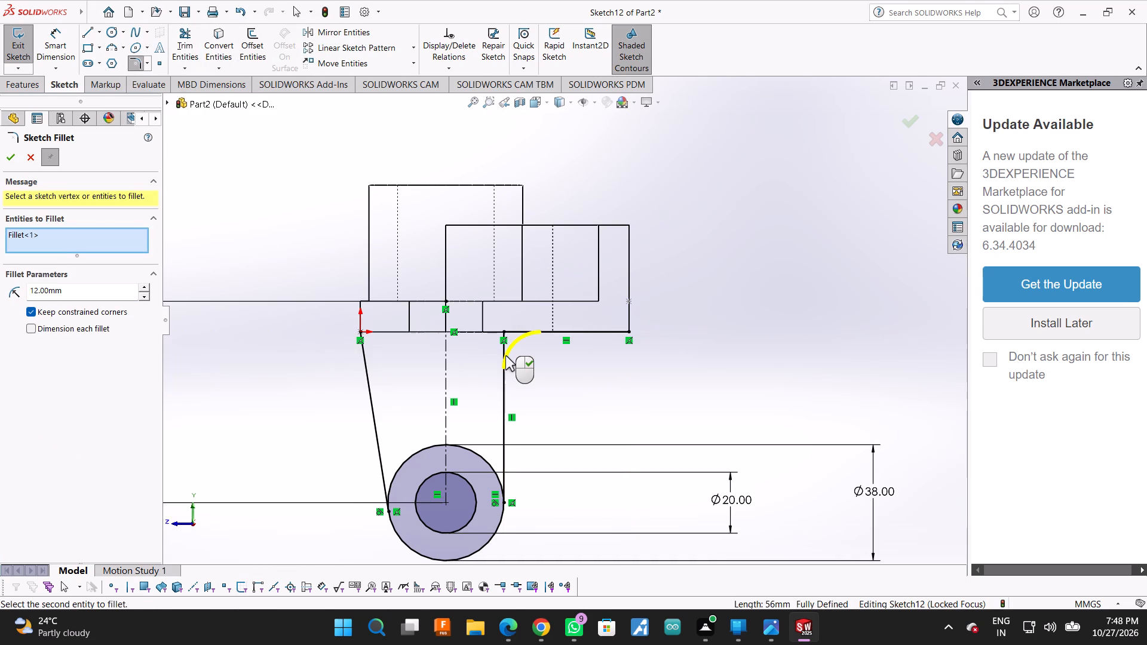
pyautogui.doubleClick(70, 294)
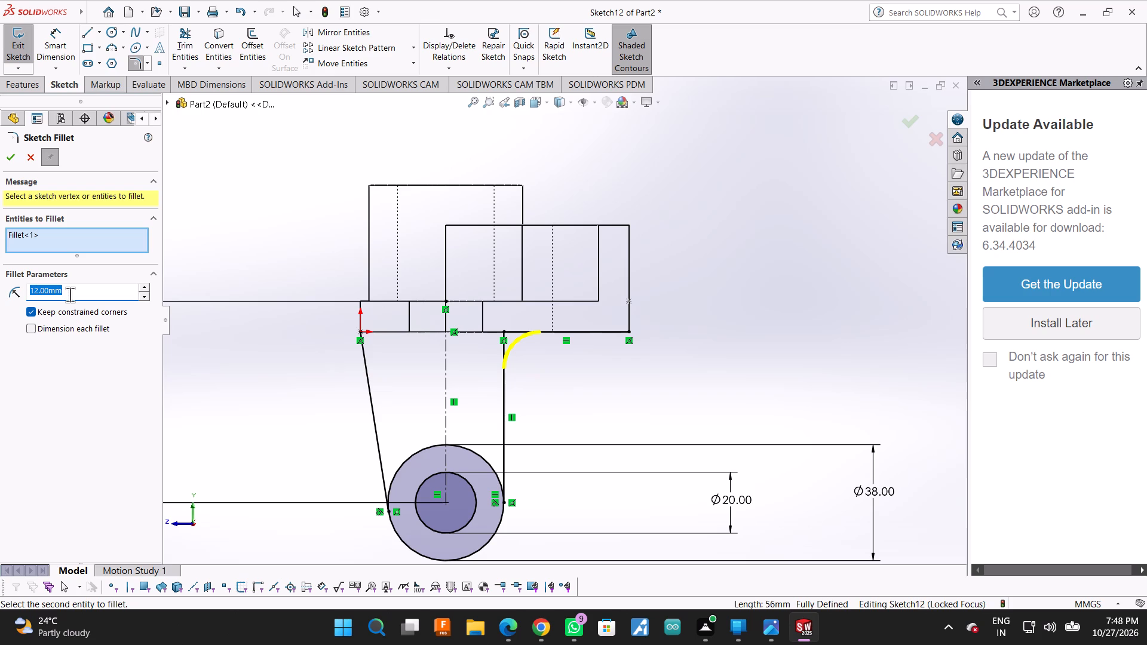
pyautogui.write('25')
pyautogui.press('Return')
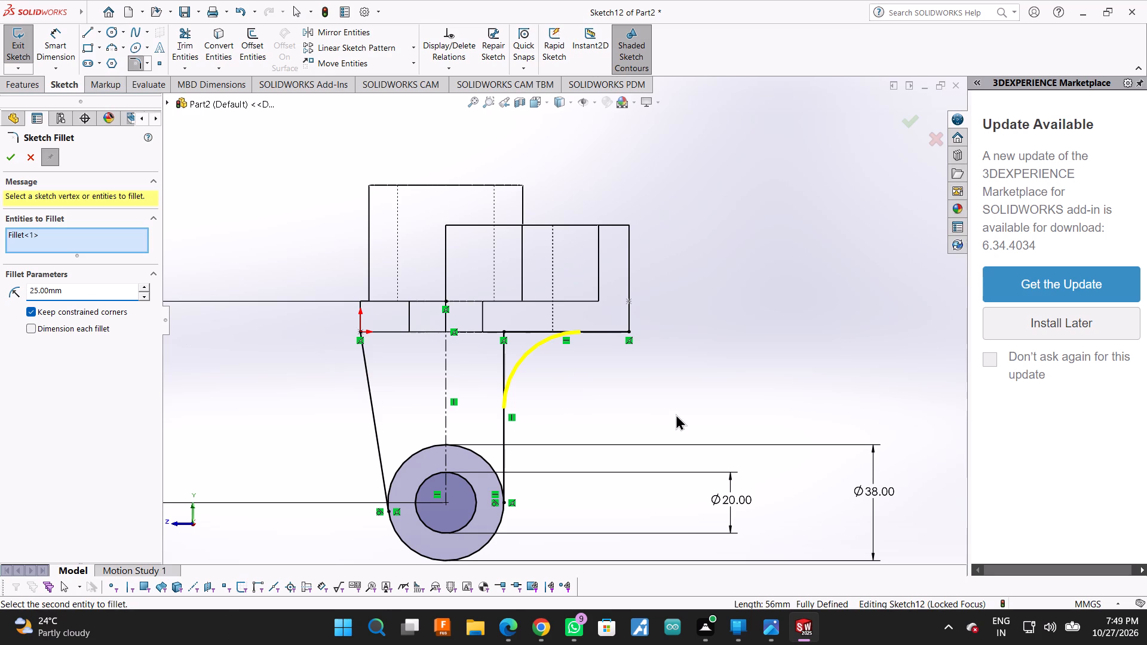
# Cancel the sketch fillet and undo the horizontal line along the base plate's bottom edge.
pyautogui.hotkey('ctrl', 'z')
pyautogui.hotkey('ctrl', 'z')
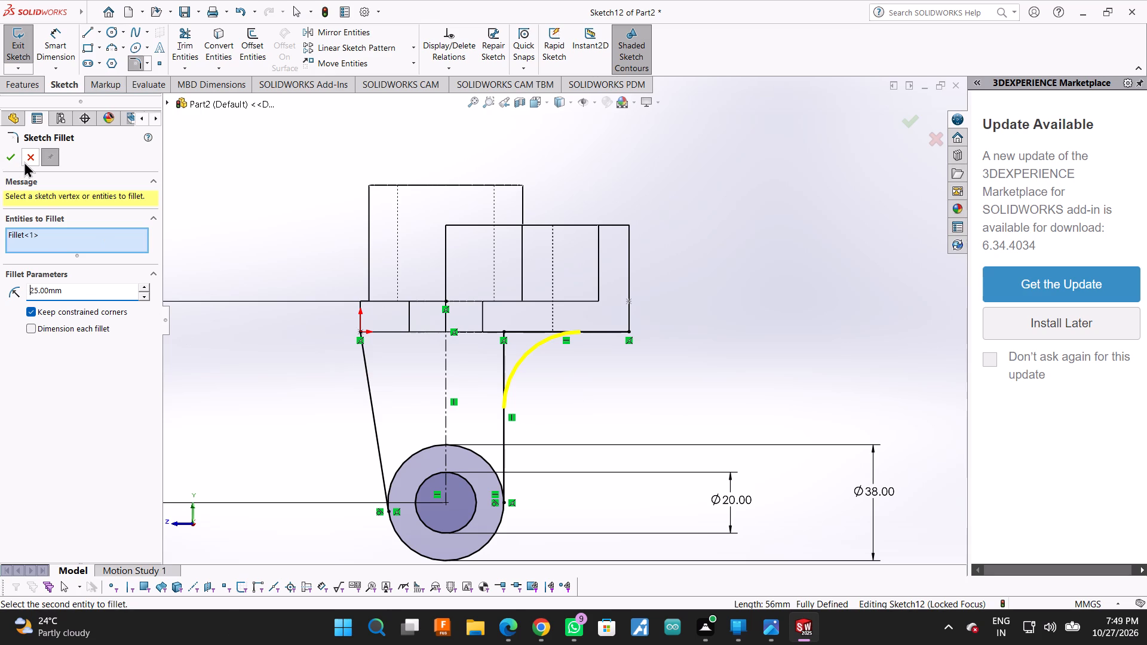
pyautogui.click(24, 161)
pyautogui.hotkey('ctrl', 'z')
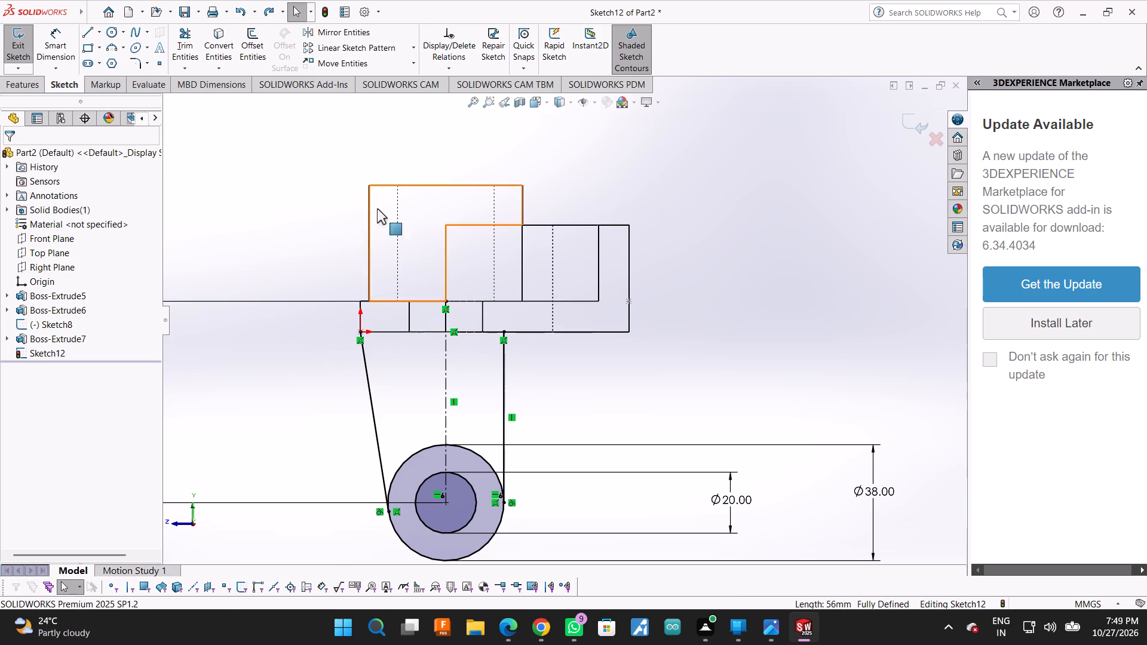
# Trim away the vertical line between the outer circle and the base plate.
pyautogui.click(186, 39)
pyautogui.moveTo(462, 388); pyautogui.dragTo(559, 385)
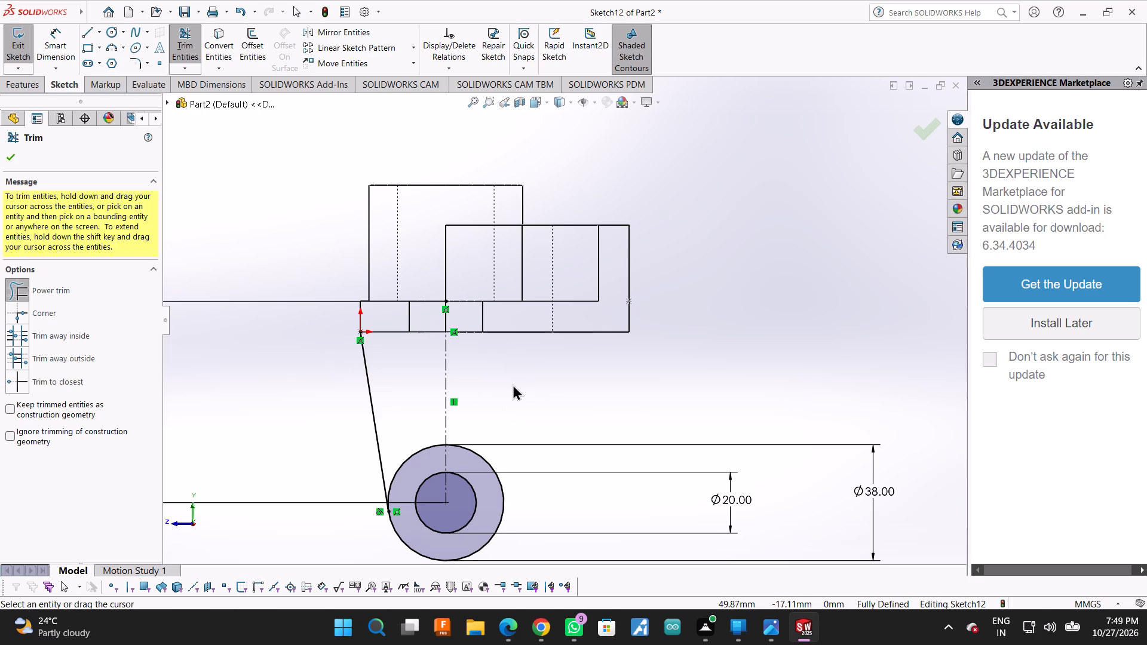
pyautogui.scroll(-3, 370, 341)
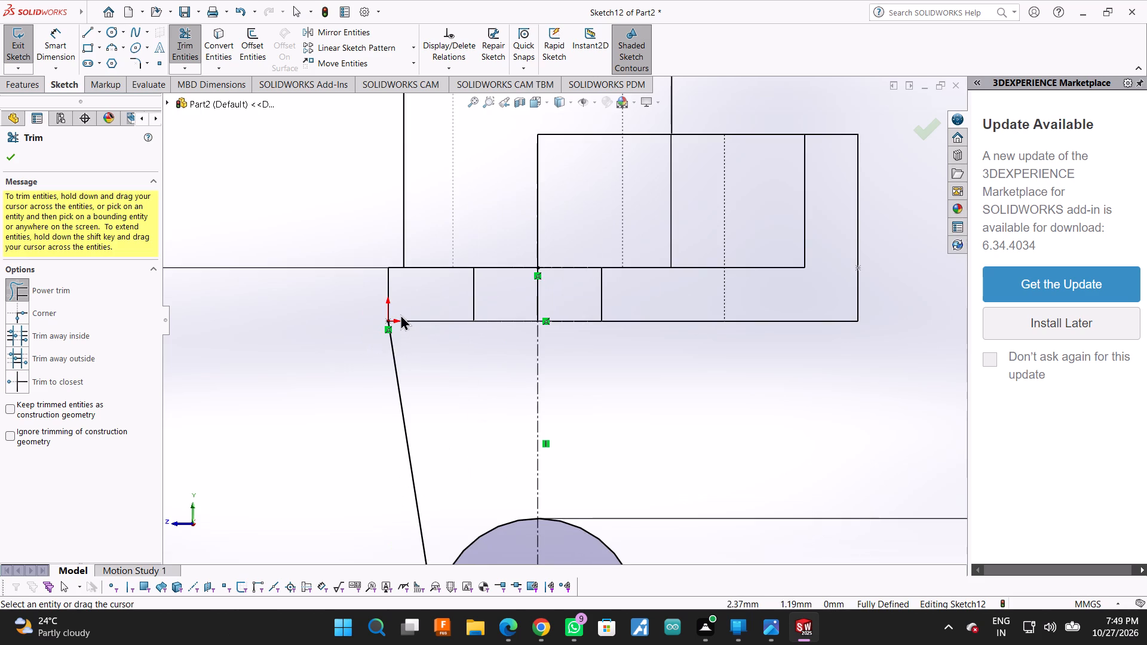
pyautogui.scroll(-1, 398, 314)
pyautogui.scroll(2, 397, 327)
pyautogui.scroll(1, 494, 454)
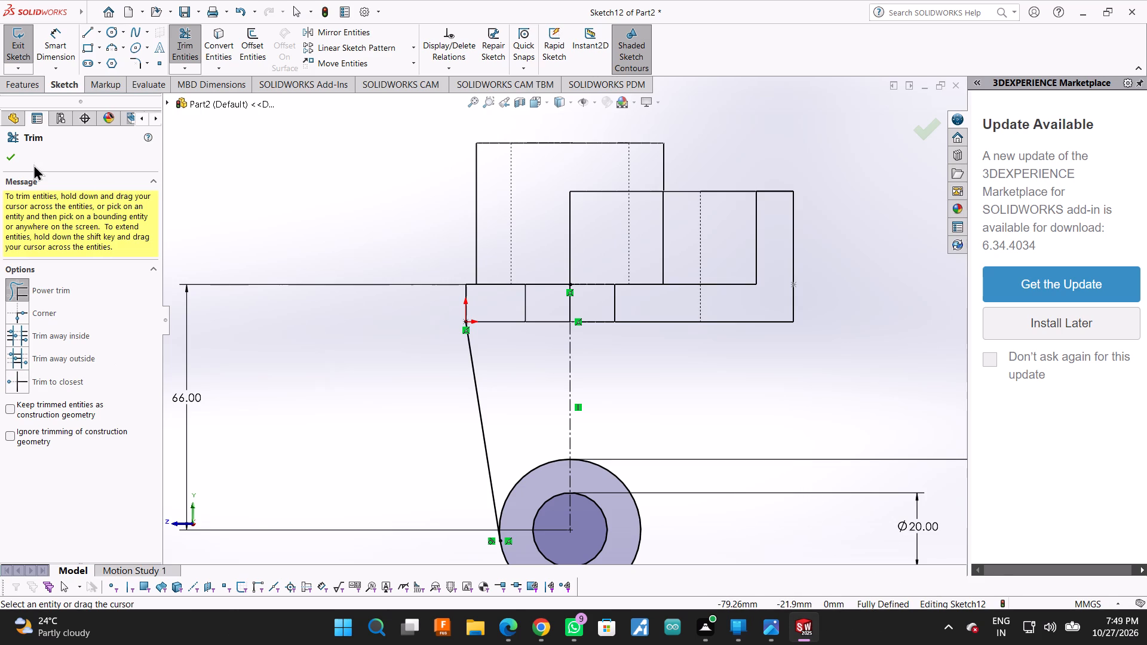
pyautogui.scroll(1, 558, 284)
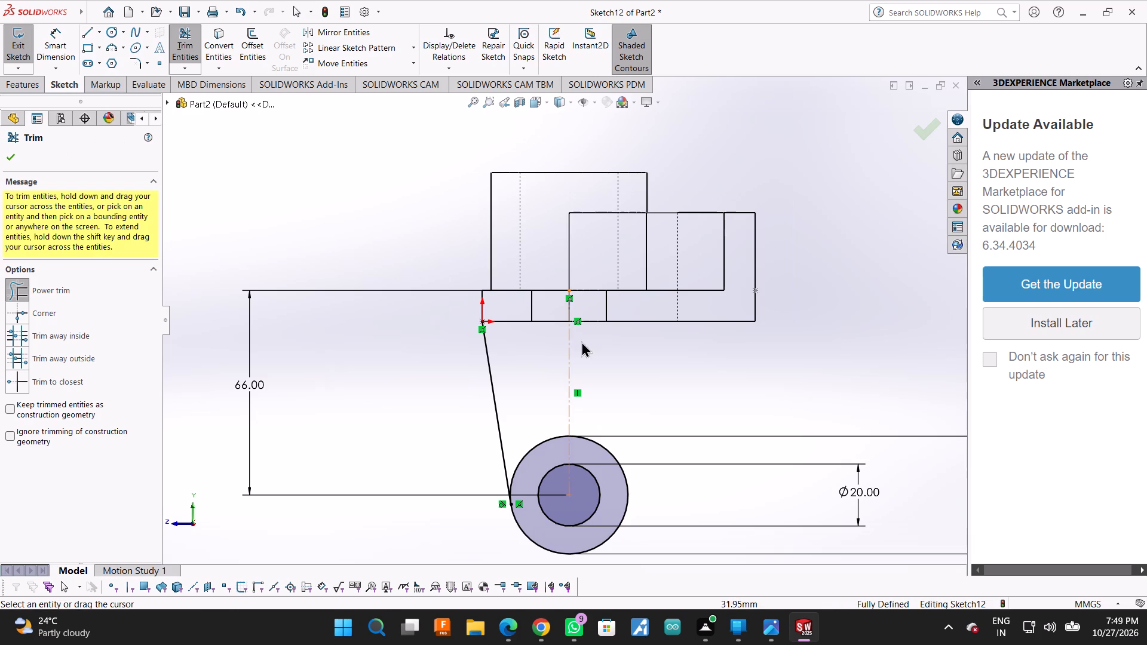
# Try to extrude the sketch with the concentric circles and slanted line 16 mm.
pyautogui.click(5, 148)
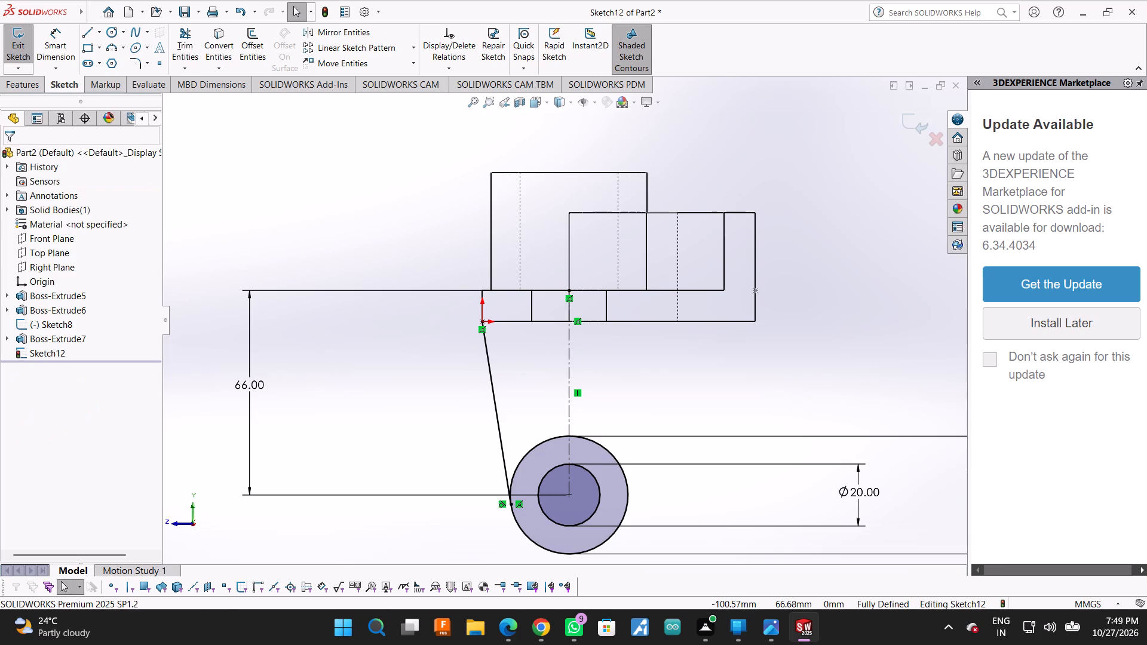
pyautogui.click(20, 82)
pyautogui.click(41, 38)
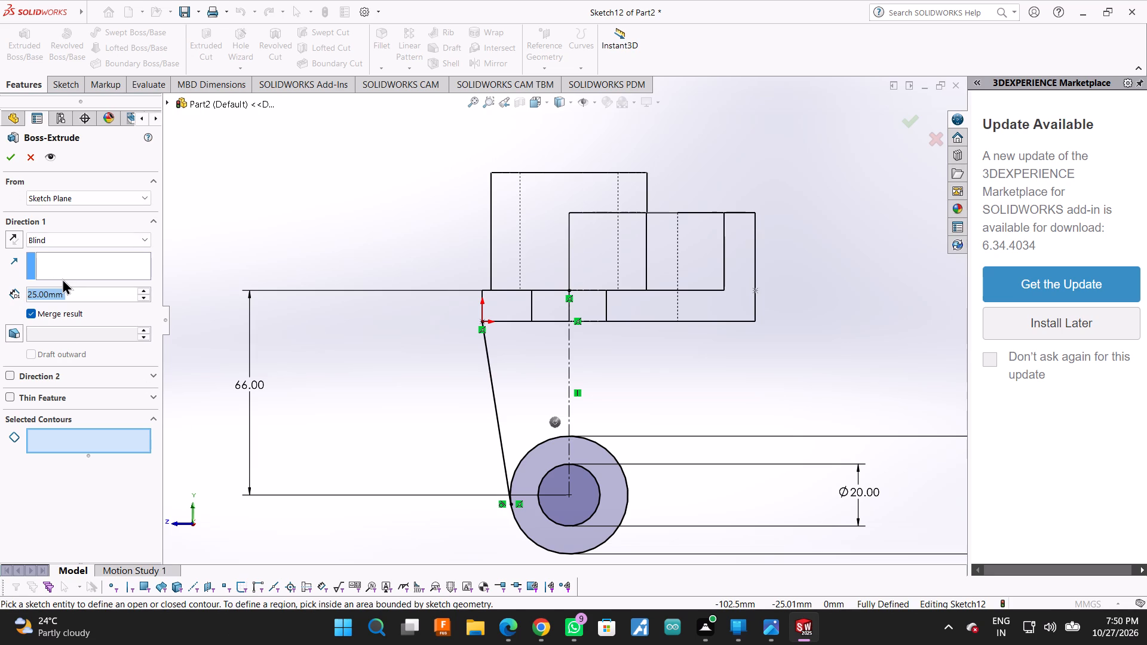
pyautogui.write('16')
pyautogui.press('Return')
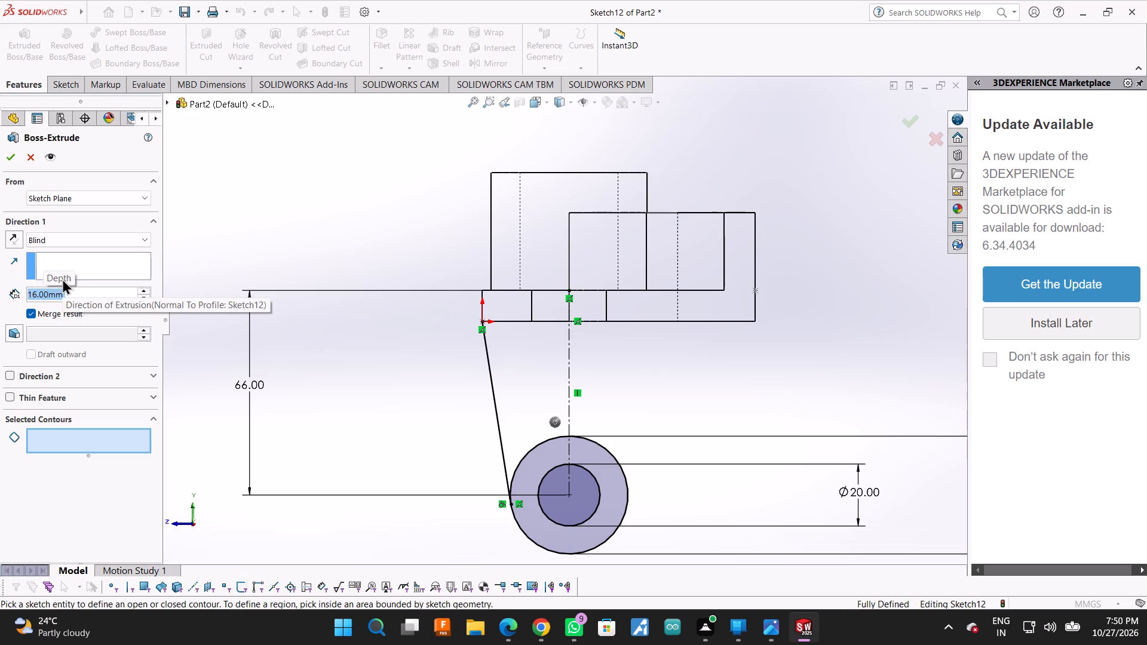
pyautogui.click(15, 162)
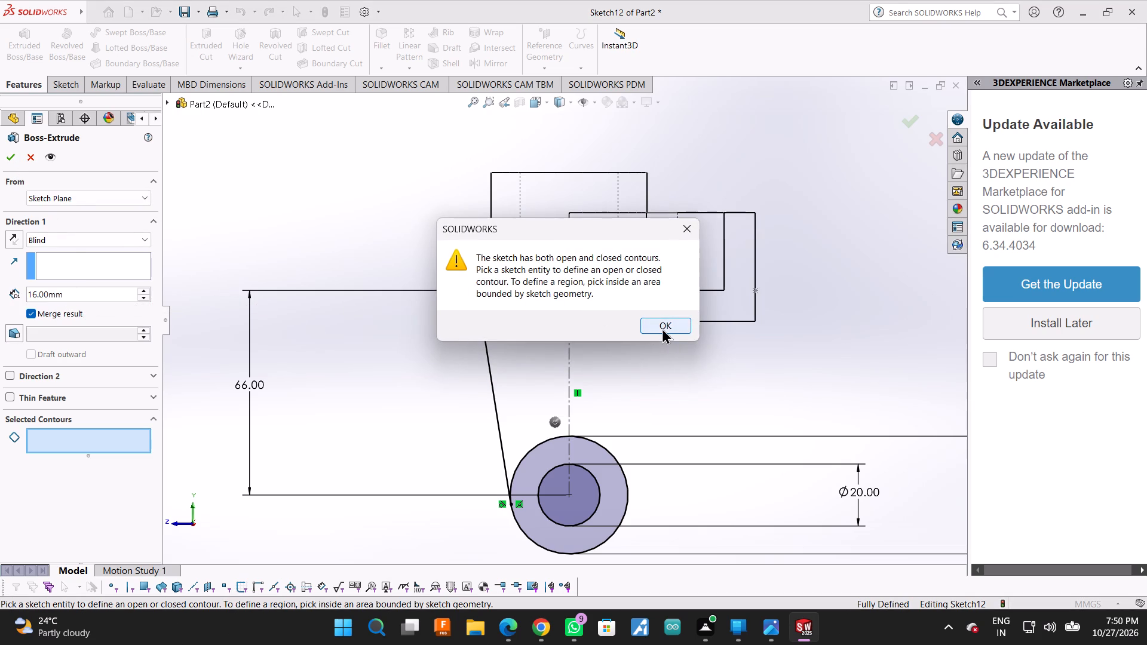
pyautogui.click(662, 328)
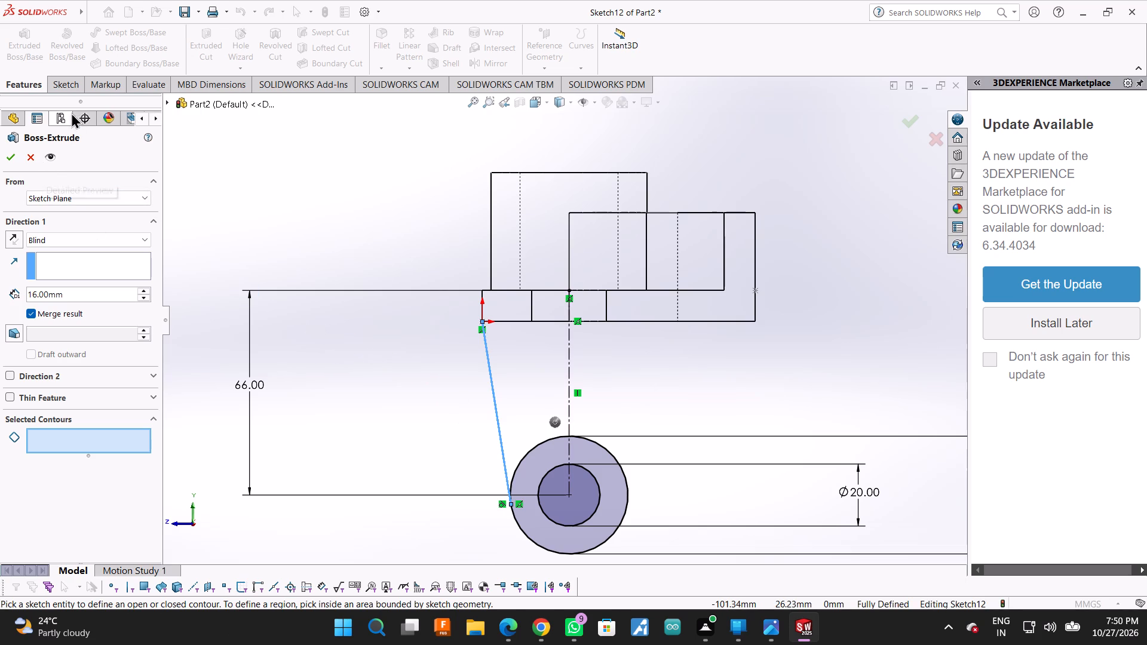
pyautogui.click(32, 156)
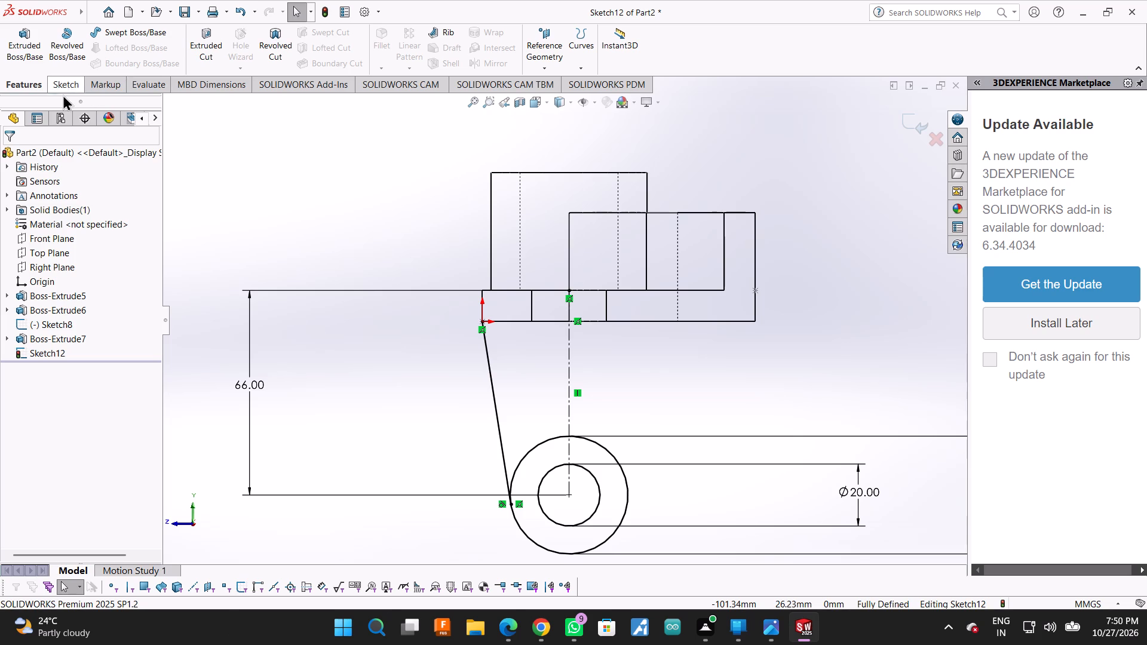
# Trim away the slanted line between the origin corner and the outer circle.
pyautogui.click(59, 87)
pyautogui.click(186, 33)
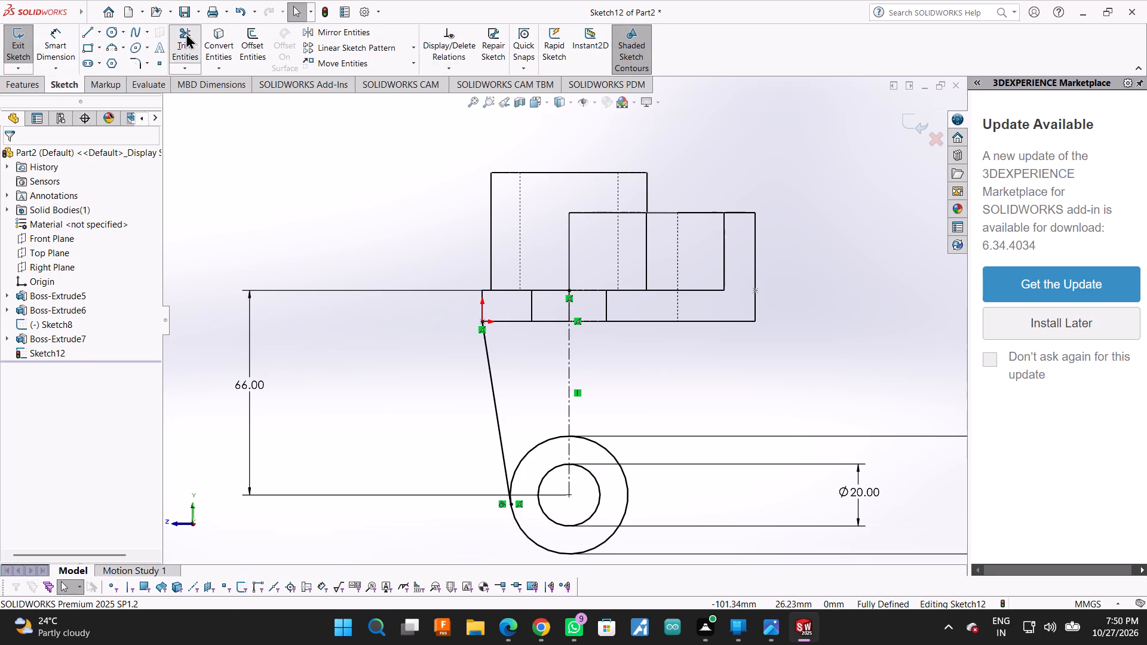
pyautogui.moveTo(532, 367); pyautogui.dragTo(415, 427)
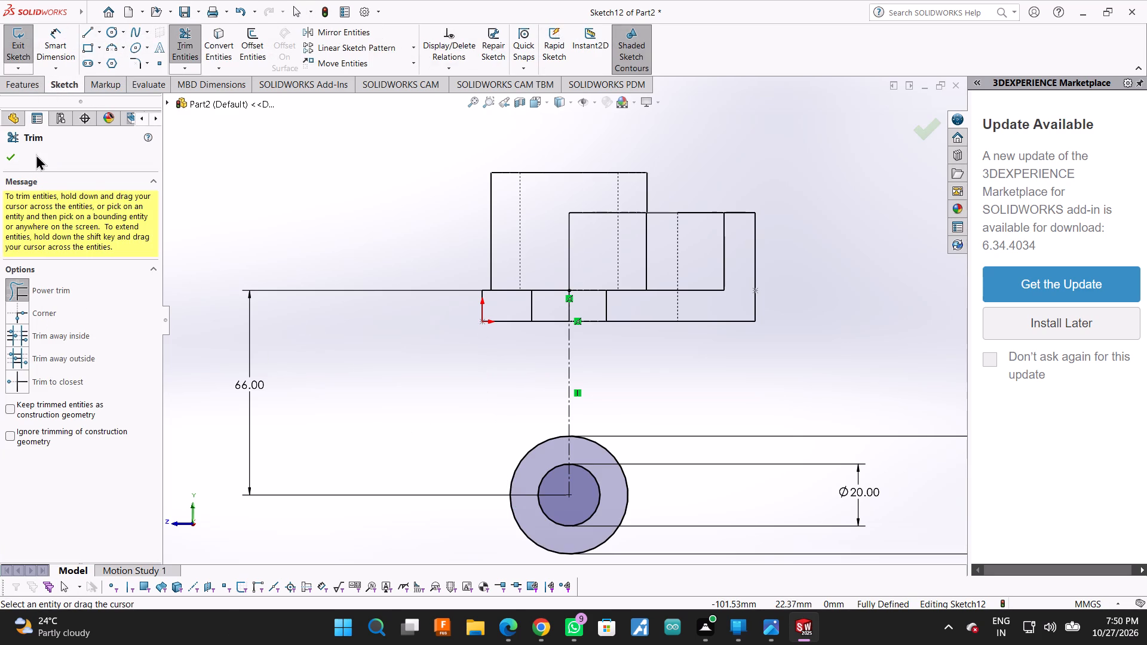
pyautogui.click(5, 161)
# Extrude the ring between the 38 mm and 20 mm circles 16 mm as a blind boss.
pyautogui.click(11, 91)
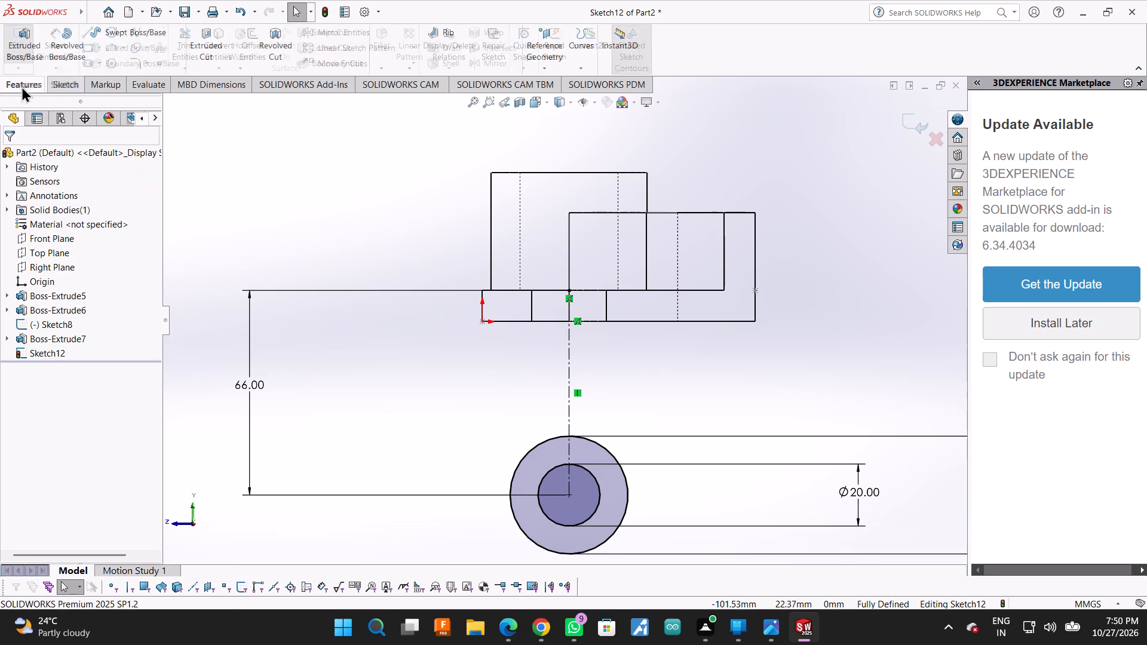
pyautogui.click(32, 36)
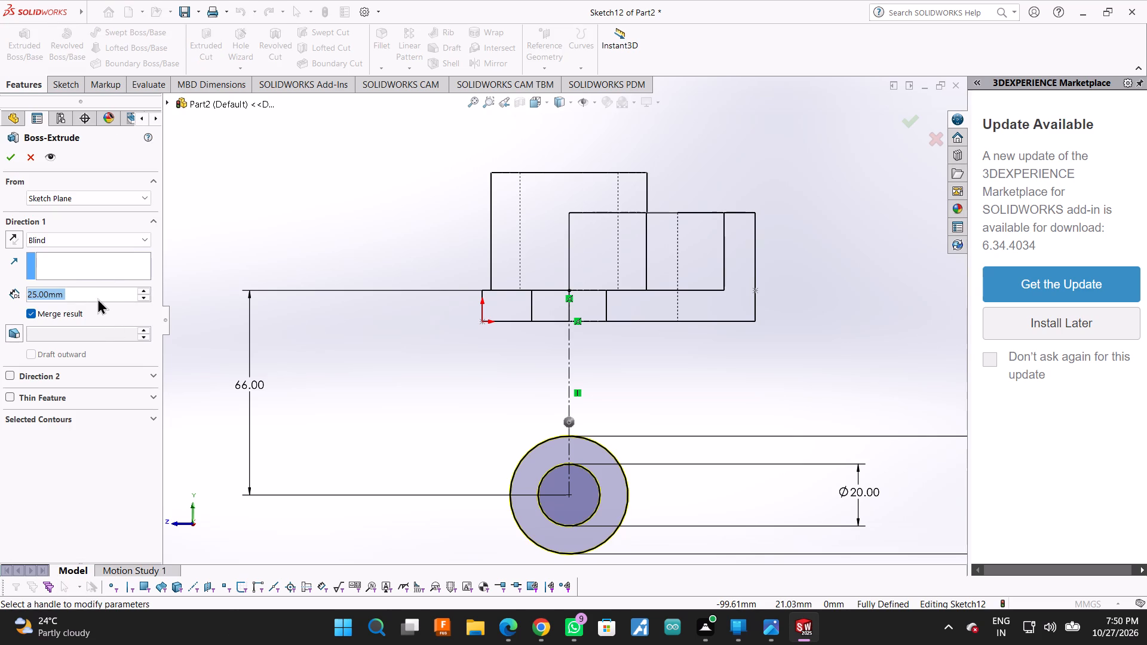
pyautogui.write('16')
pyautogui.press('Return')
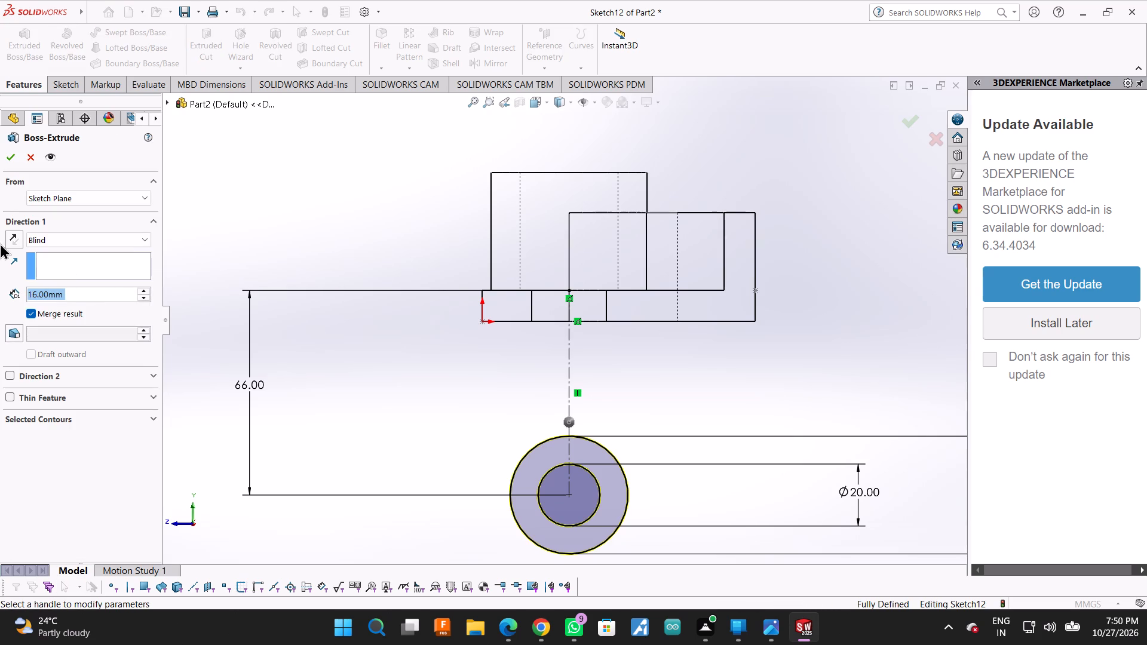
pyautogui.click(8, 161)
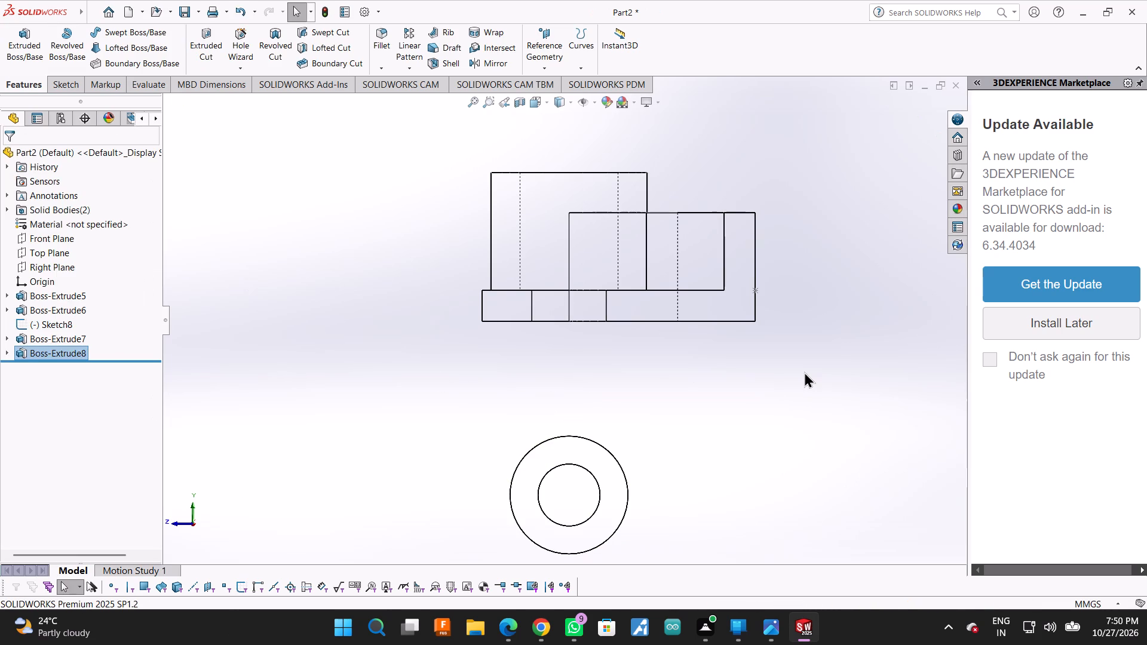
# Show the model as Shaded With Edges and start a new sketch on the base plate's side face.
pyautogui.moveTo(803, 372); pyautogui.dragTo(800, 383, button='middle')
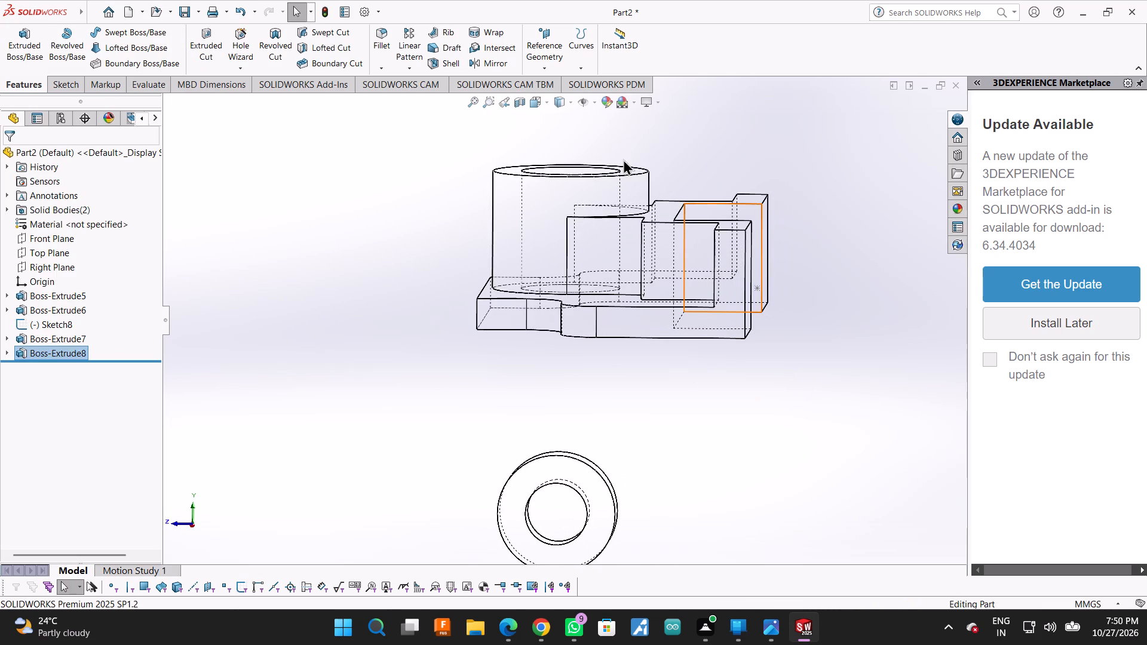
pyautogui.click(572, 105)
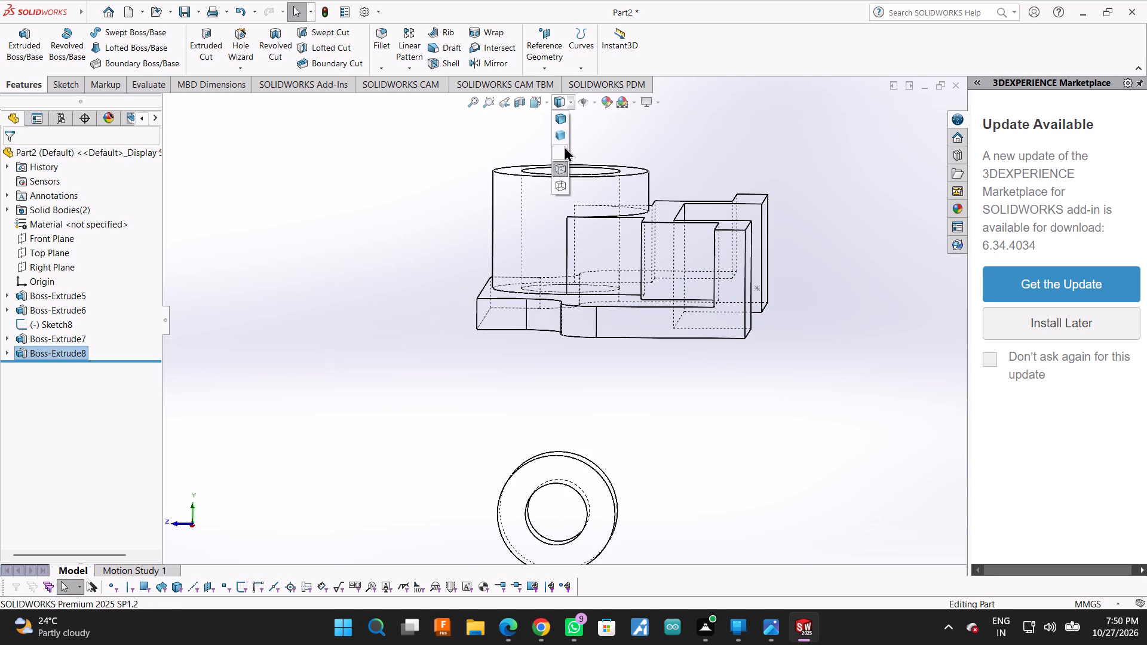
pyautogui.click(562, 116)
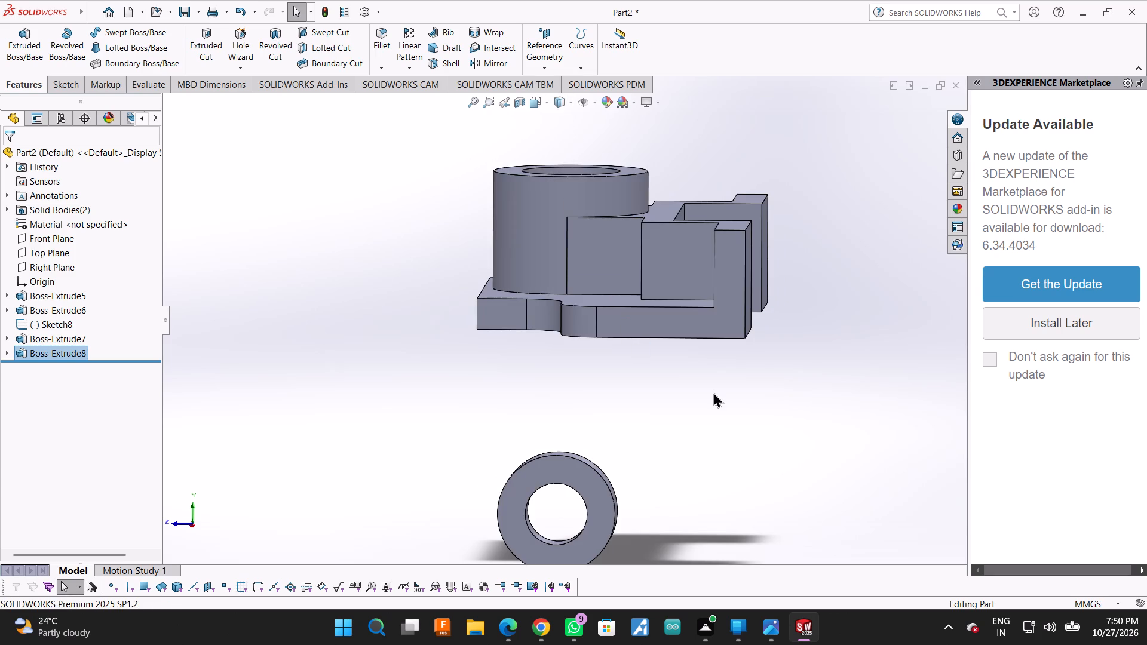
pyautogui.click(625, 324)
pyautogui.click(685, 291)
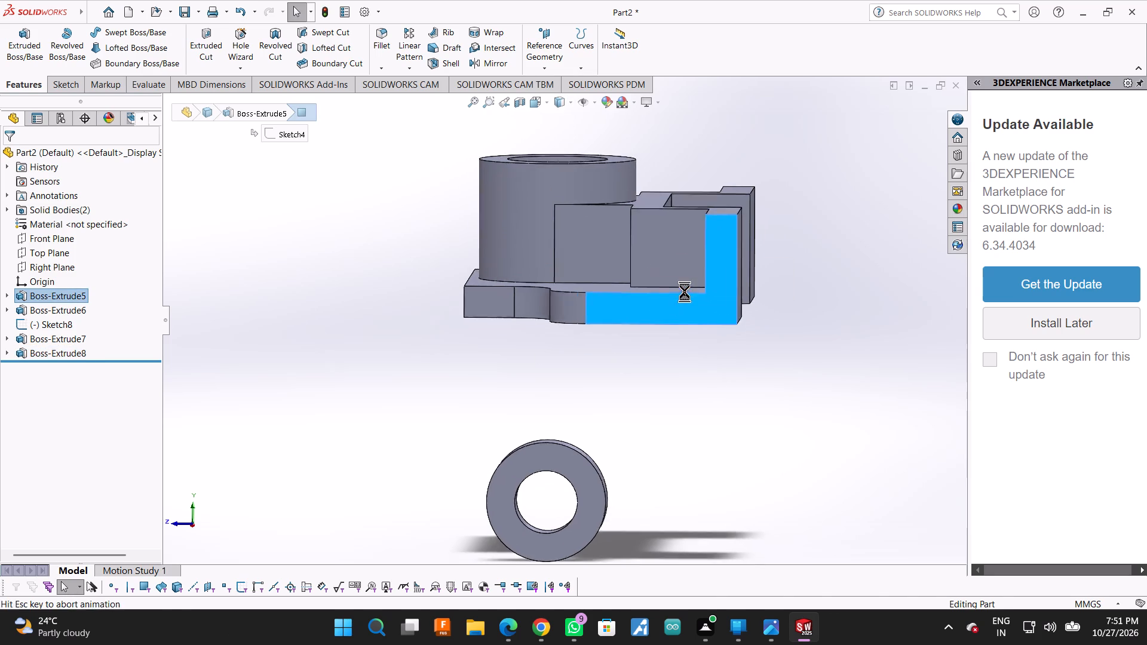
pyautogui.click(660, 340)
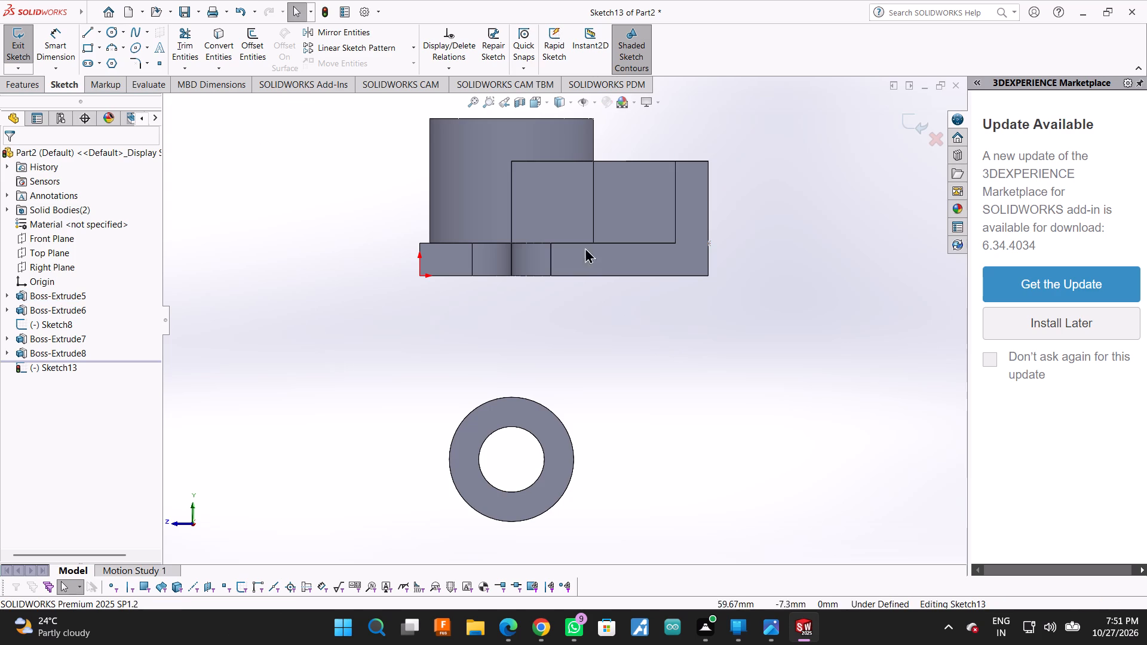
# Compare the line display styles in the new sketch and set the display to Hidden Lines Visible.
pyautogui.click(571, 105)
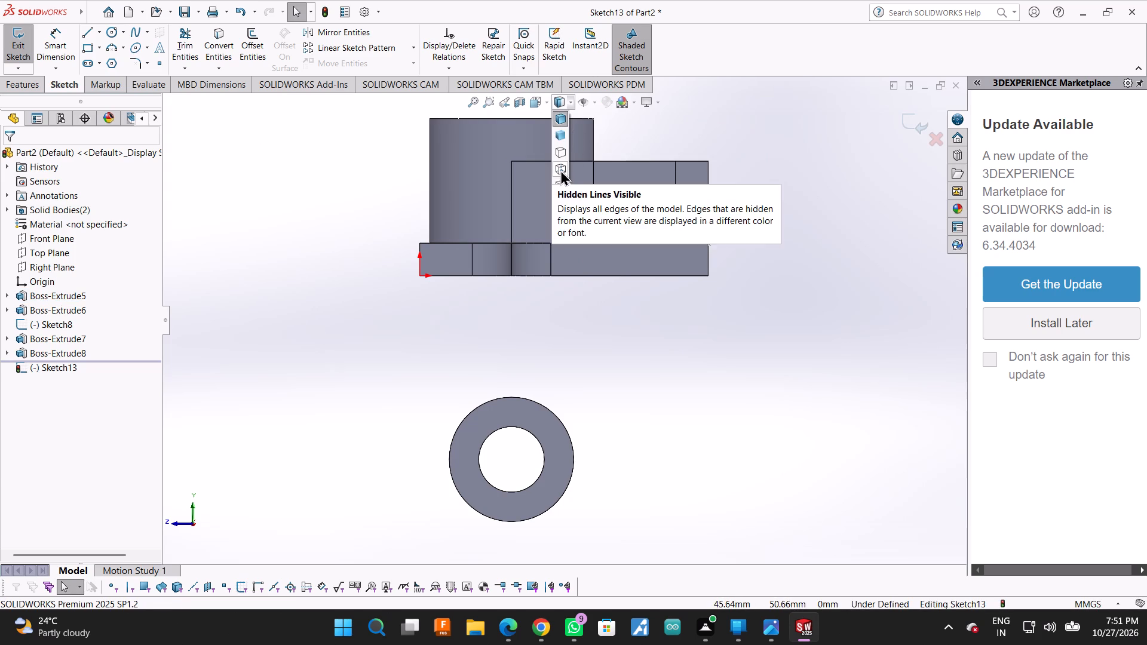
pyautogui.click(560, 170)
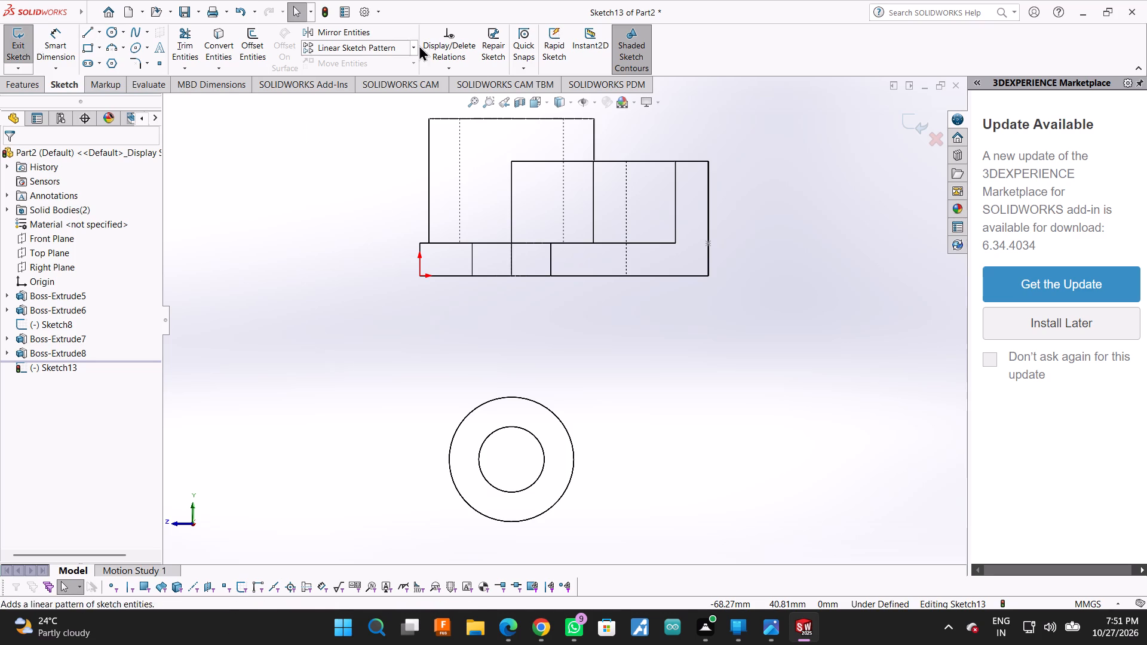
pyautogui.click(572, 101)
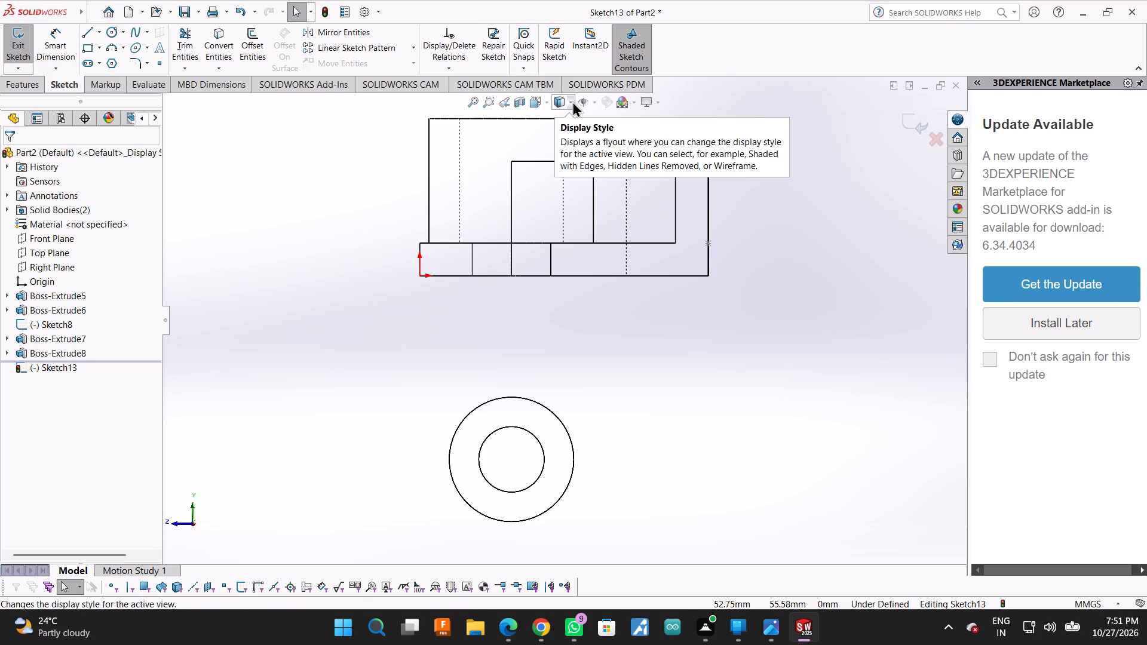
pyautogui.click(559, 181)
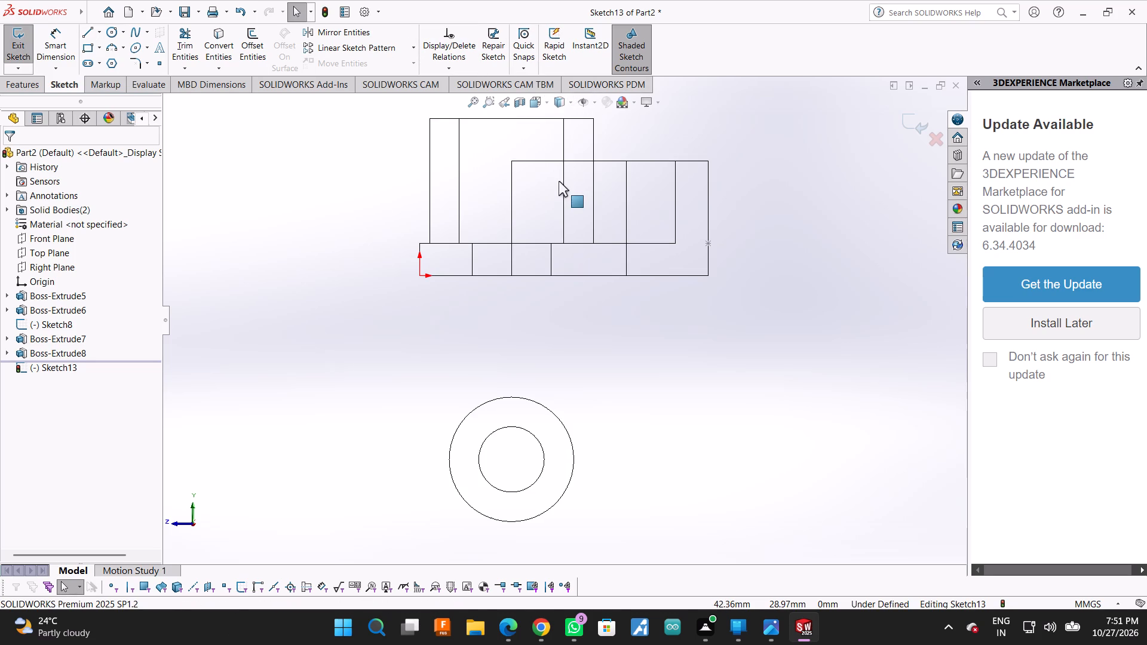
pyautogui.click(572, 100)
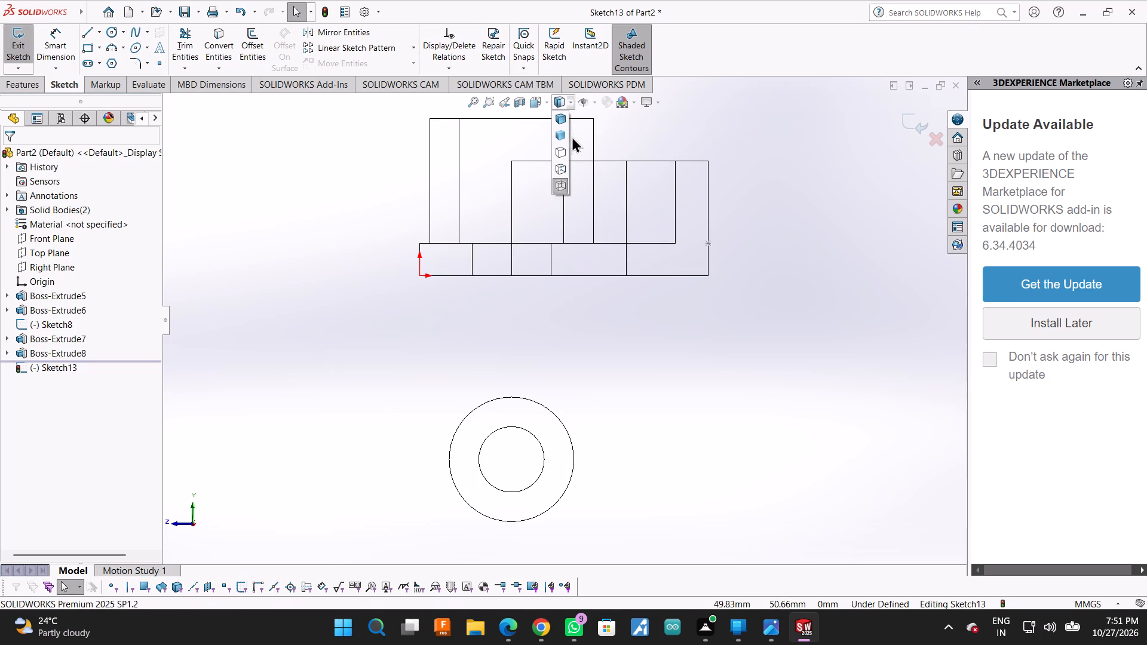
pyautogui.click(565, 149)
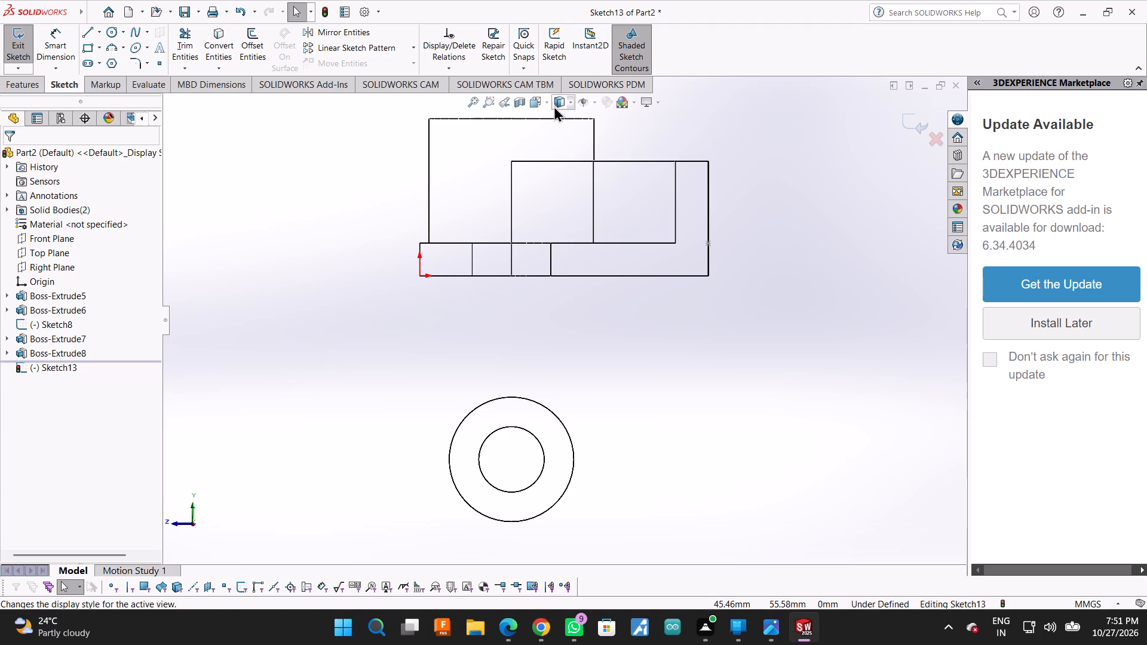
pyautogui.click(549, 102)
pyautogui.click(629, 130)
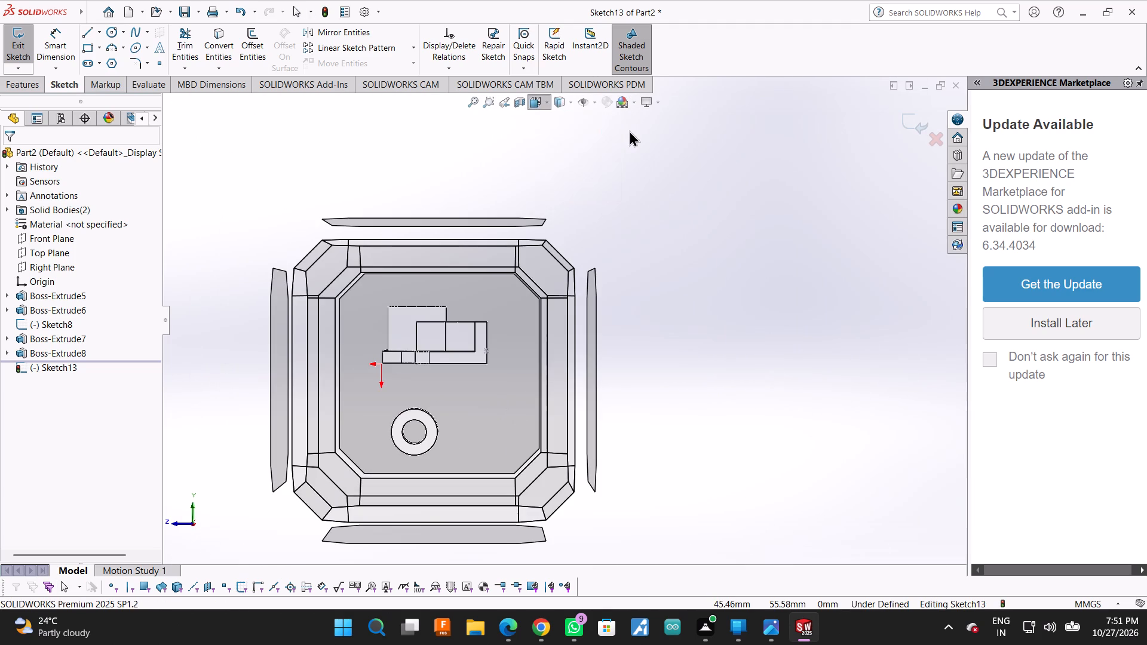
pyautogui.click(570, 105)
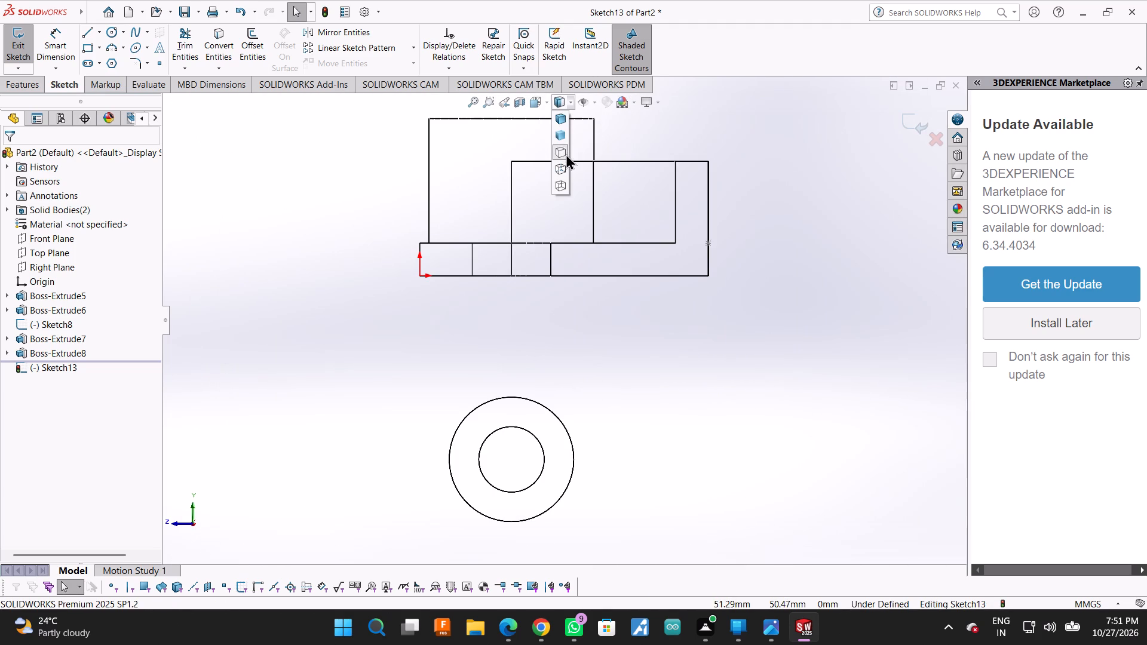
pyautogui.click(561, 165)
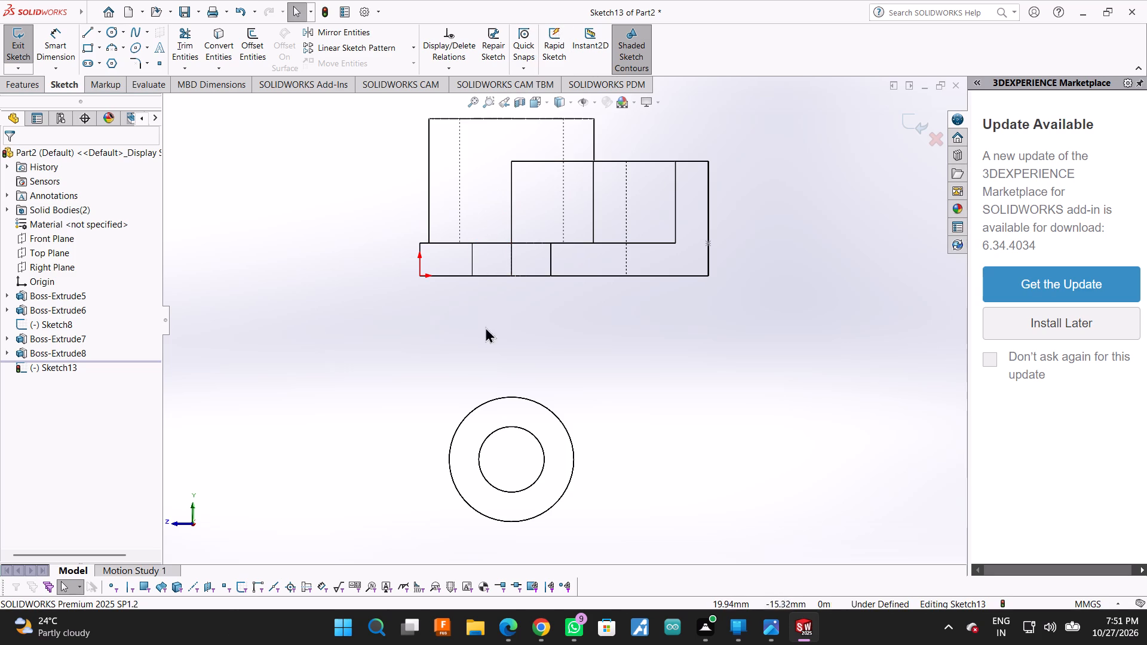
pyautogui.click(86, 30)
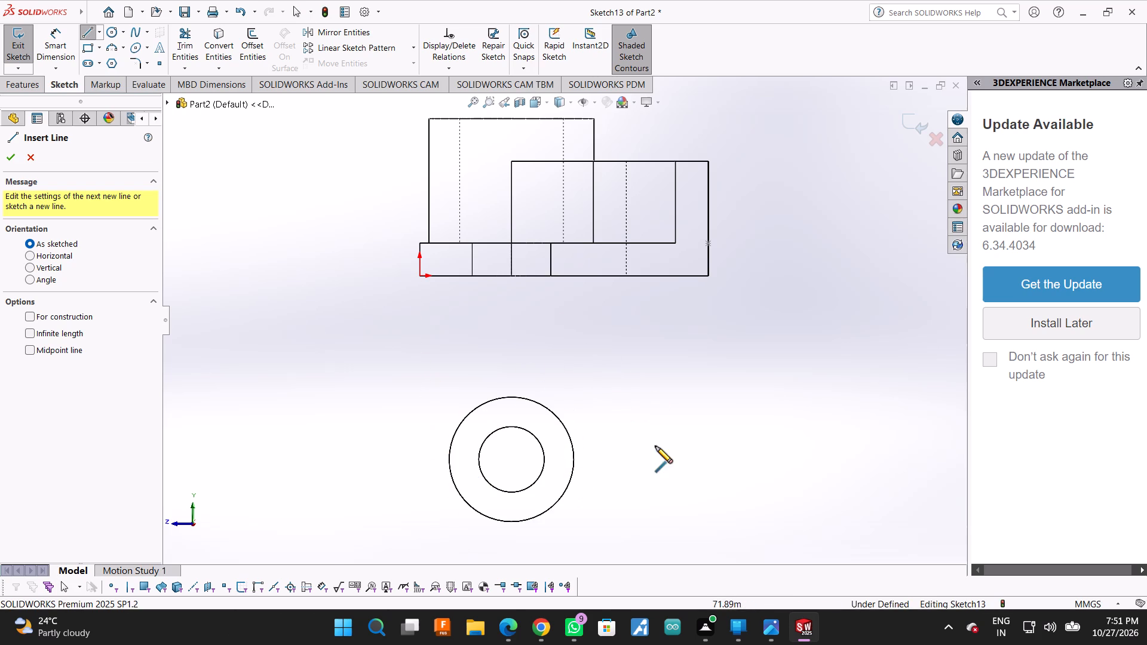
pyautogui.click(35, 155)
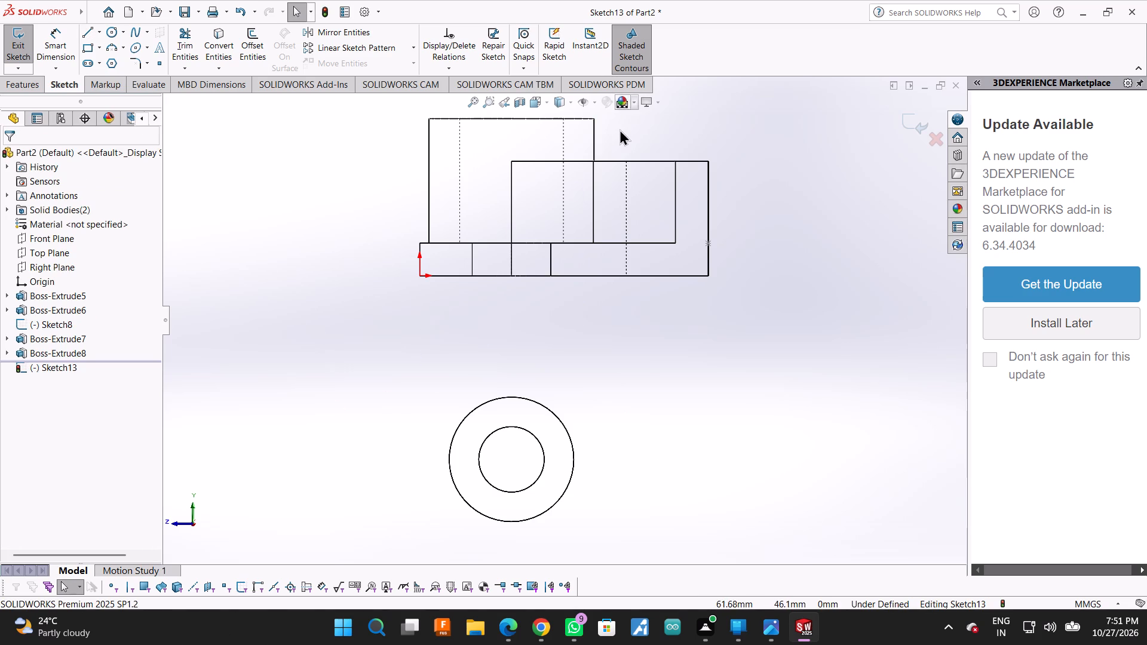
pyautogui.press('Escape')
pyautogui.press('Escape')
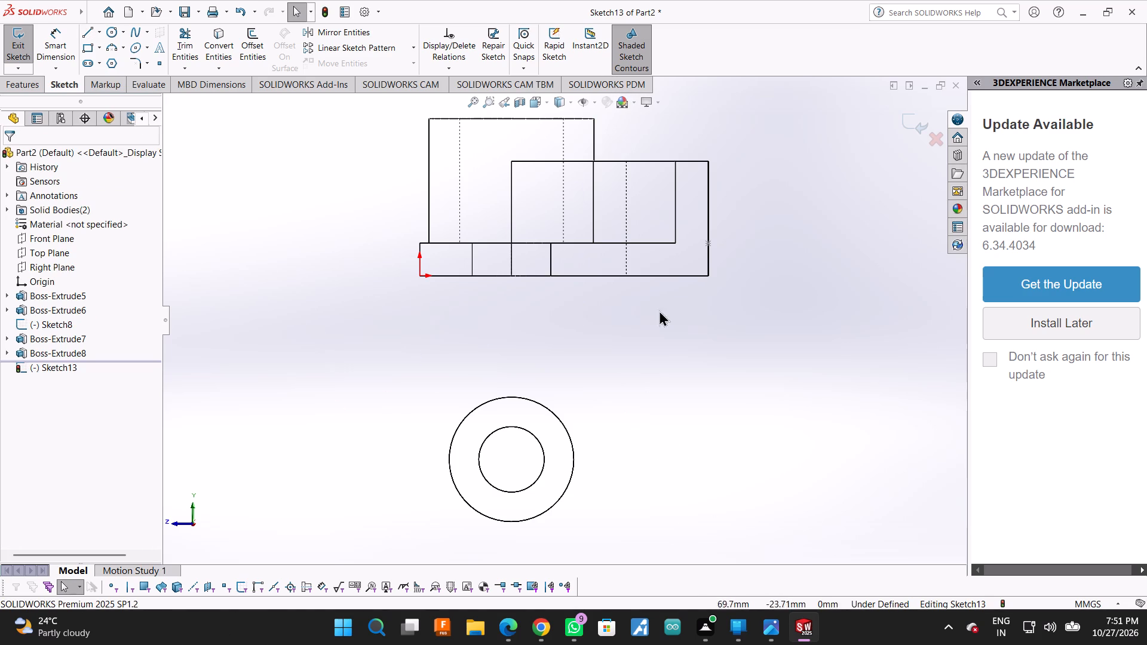
# Set the display style to Shaded With Edges.
pyautogui.click(573, 105)
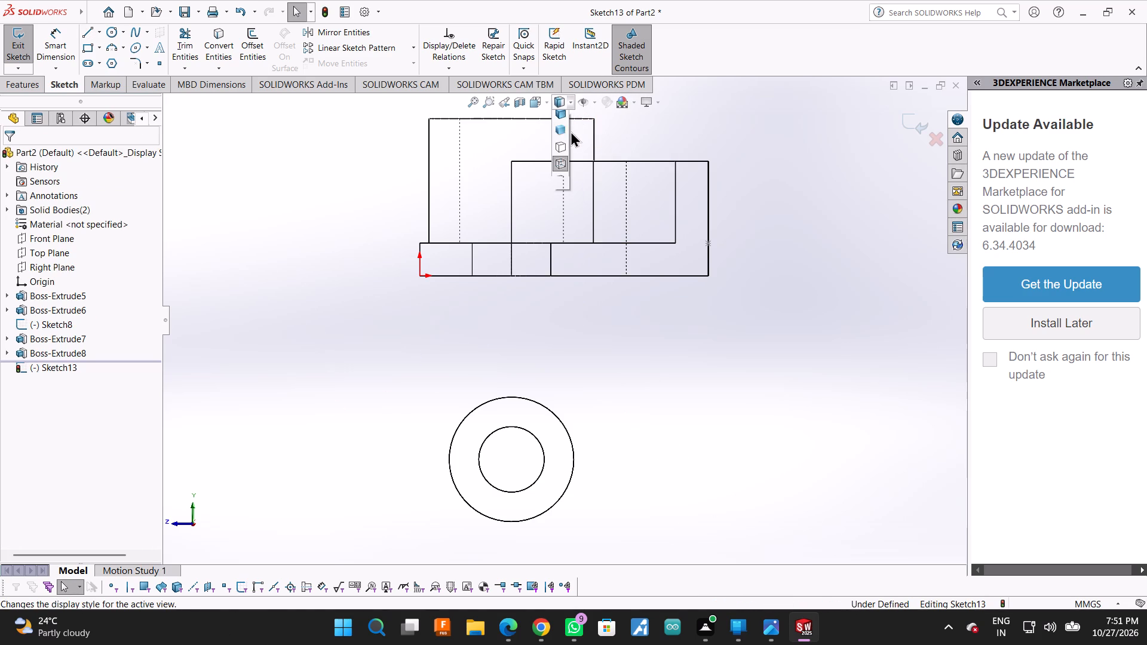
pyautogui.click(560, 121)
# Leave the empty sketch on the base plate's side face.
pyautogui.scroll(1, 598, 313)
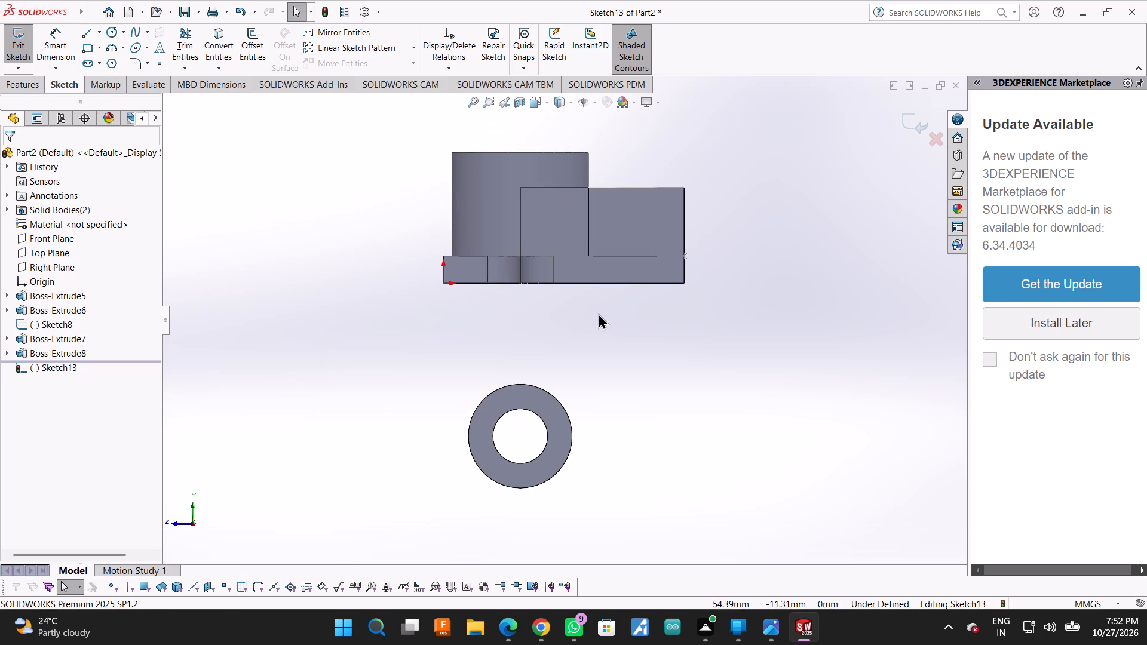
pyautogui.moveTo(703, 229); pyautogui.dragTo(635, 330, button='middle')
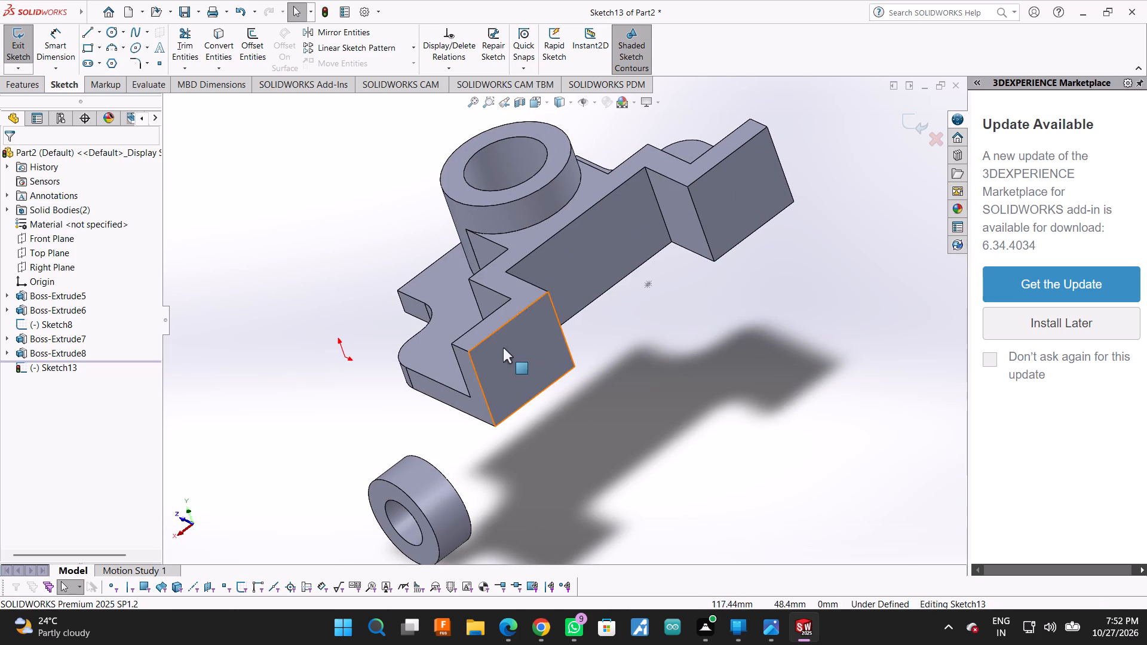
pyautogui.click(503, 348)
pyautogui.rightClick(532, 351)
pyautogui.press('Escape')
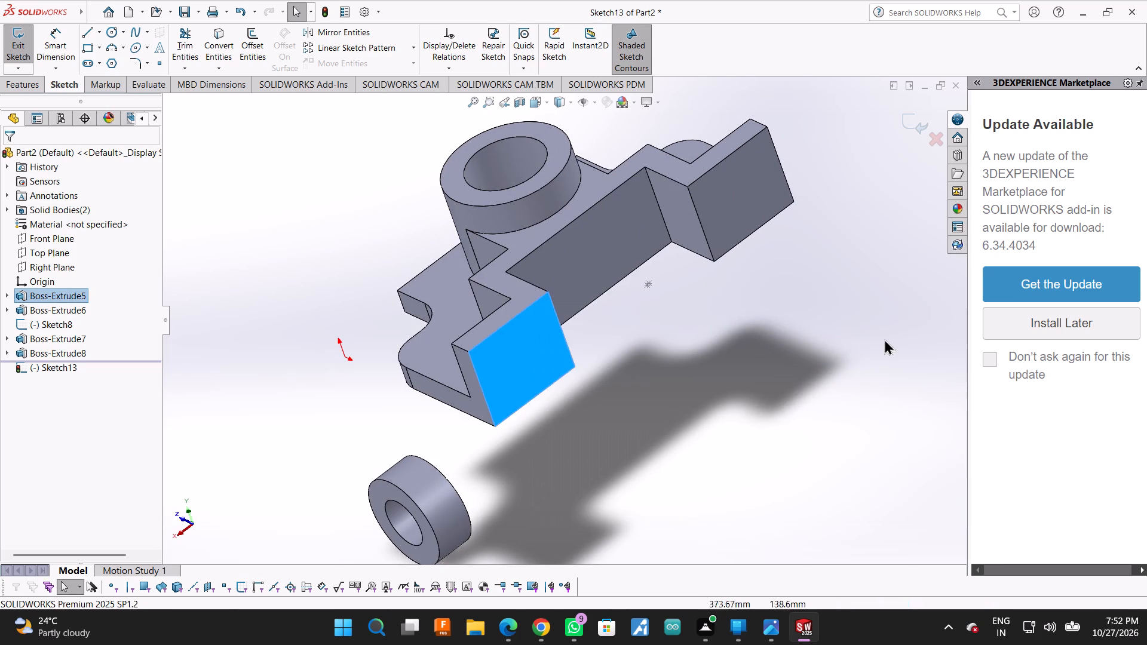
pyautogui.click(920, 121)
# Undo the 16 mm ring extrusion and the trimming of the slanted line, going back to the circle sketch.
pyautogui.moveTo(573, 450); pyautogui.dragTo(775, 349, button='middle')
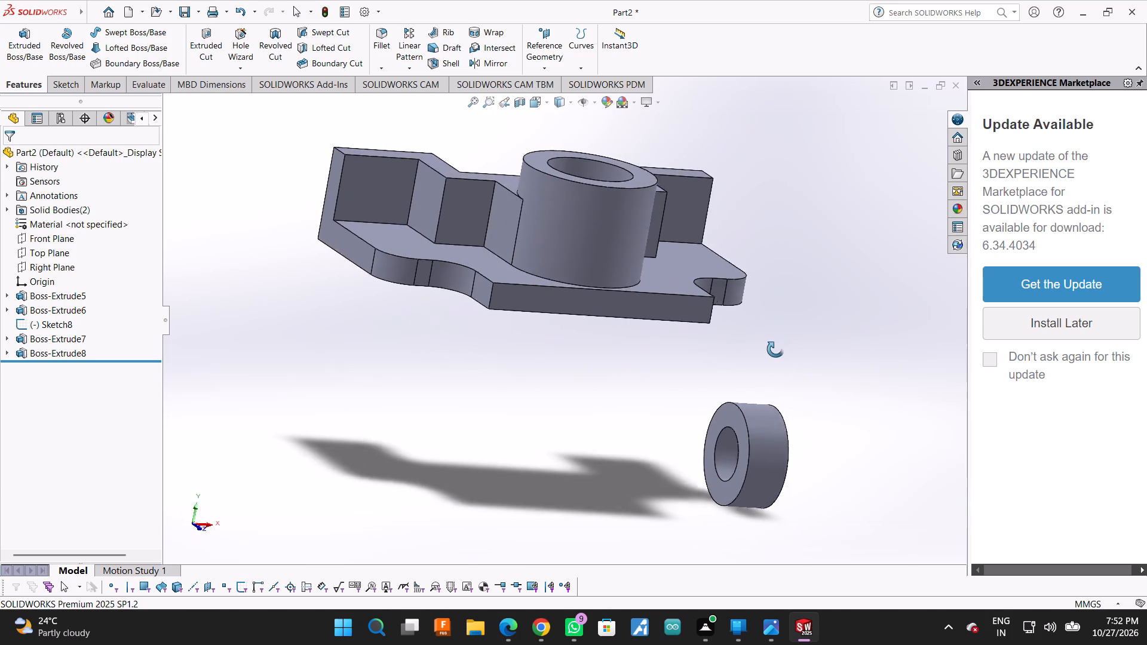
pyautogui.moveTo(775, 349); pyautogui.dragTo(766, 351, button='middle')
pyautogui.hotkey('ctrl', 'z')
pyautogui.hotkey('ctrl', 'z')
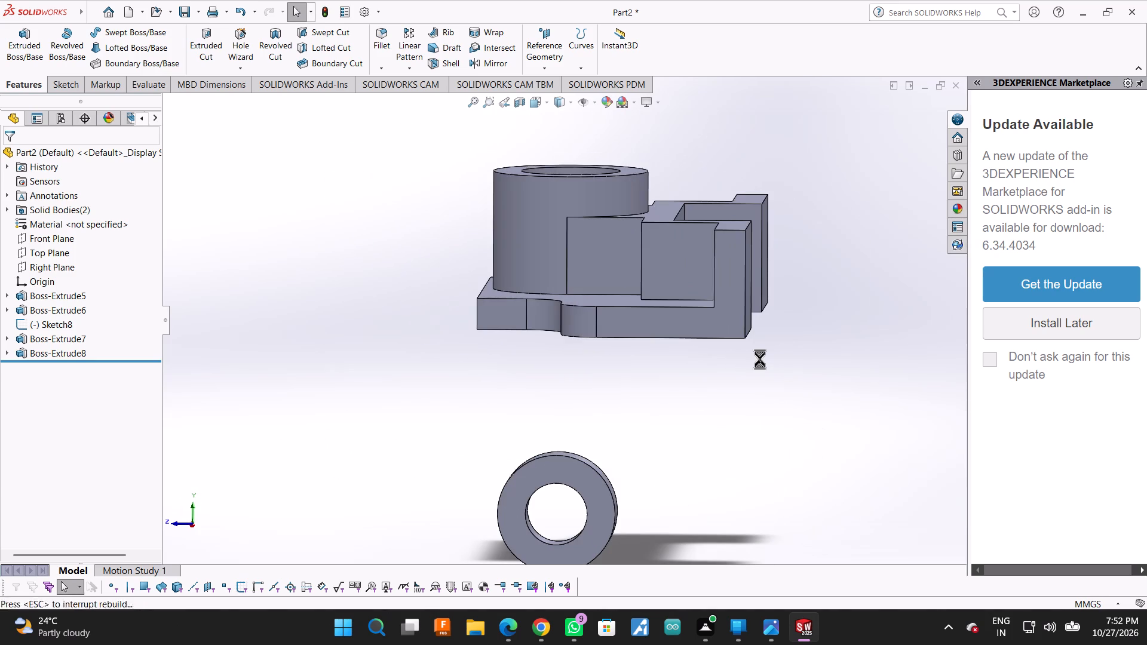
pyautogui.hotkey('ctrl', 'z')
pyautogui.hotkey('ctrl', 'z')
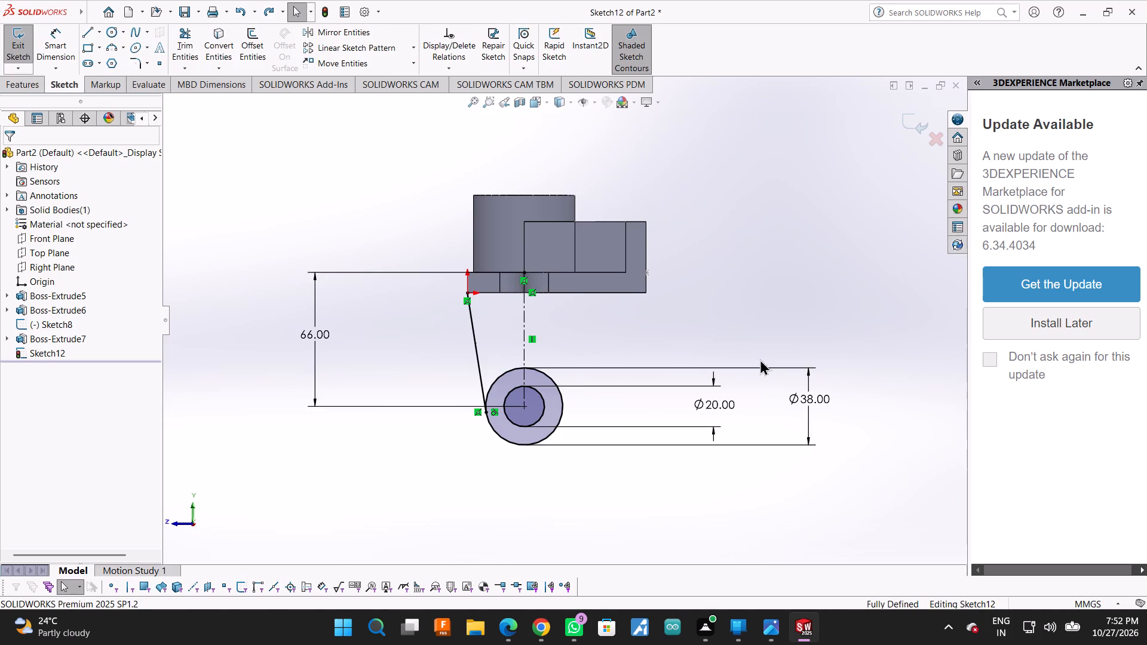
# Select the concentric circles and the slanted line below the base plate.
pyautogui.moveTo(391, 298); pyautogui.dragTo(604, 500)
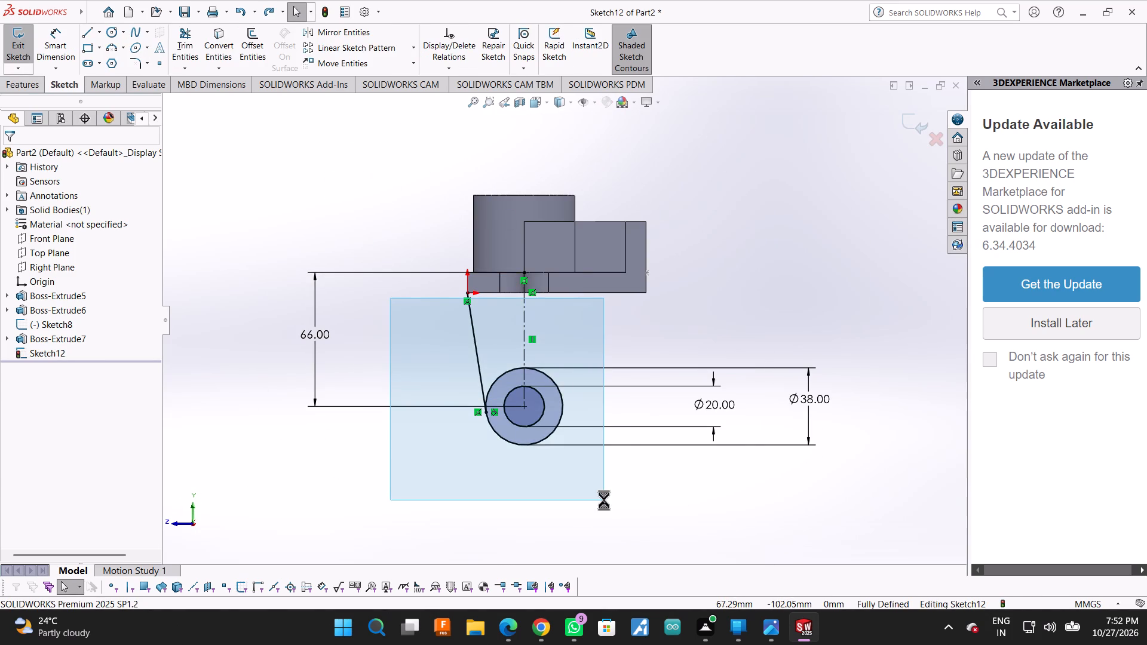
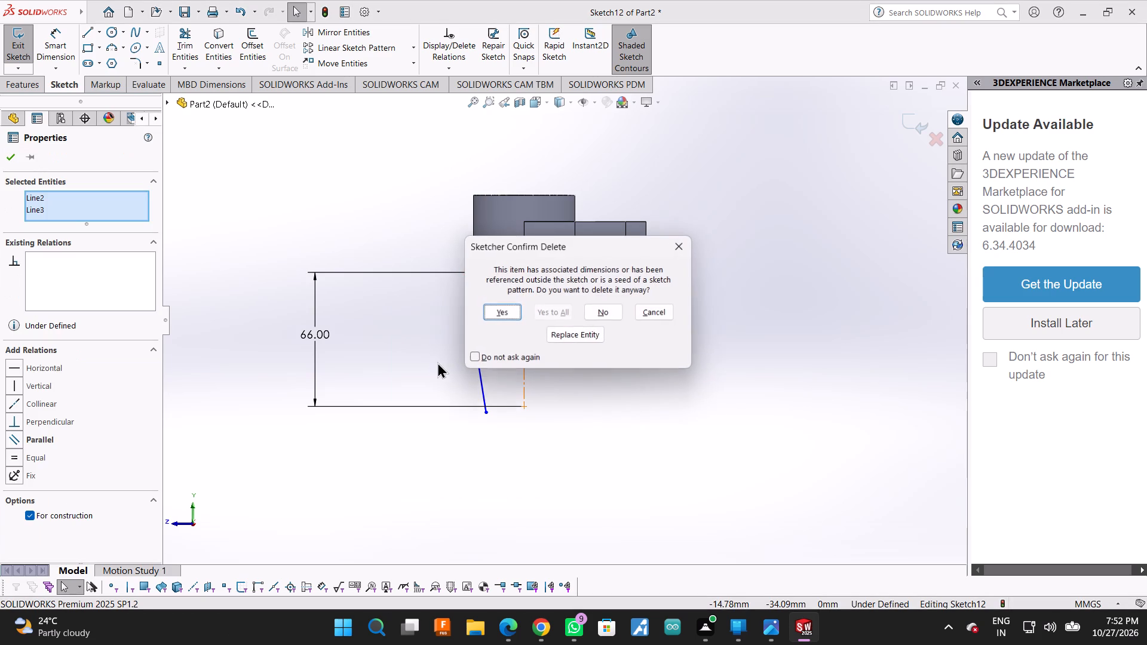
# Delete the remaining selected sketch lines along with their 66 mm dimension, and exit the emptied sketch.
pyautogui.click(486, 313)
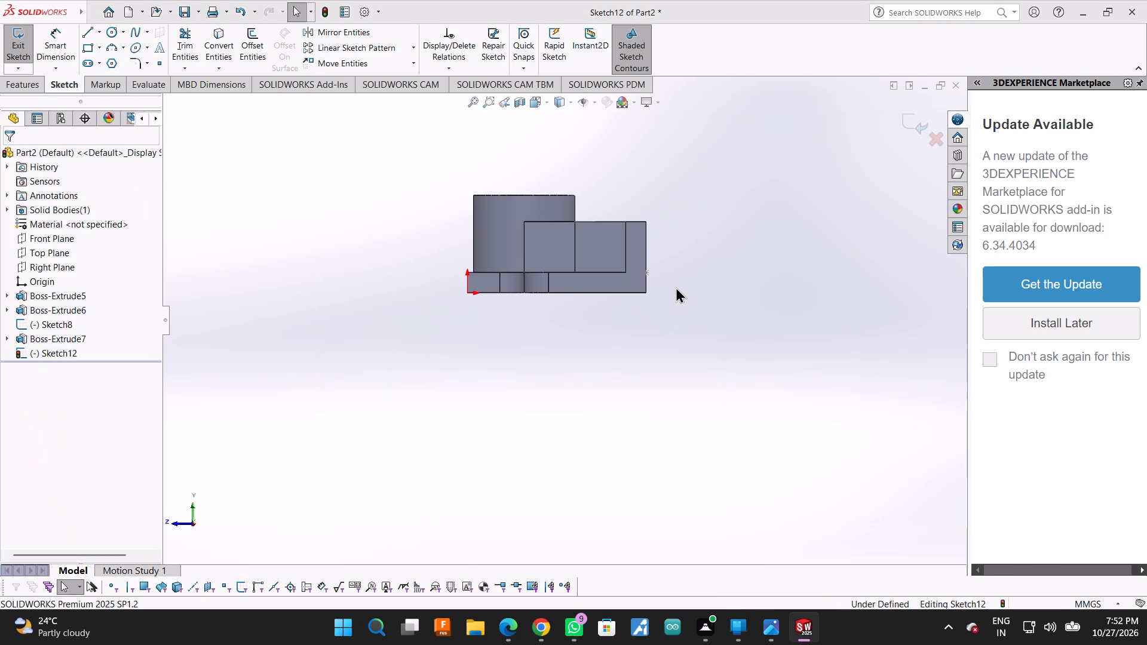
pyautogui.moveTo(732, 255); pyautogui.dragTo(652, 317, button='middle')
pyautogui.click(480, 325)
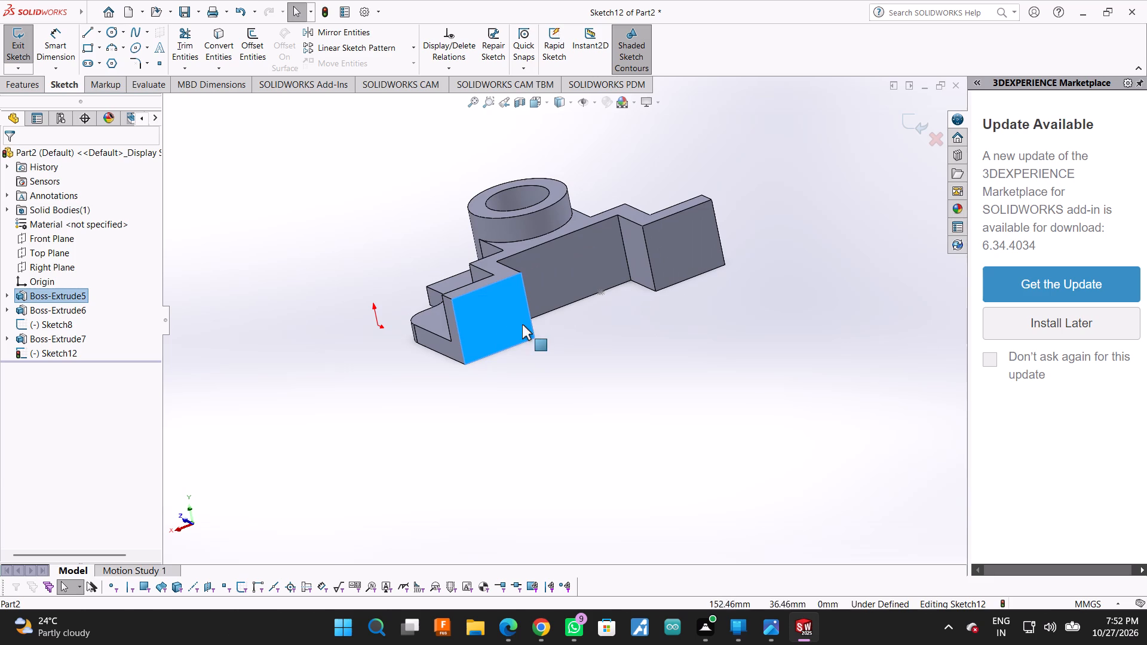
pyautogui.rightClick(490, 315)
pyautogui.click(957, 238)
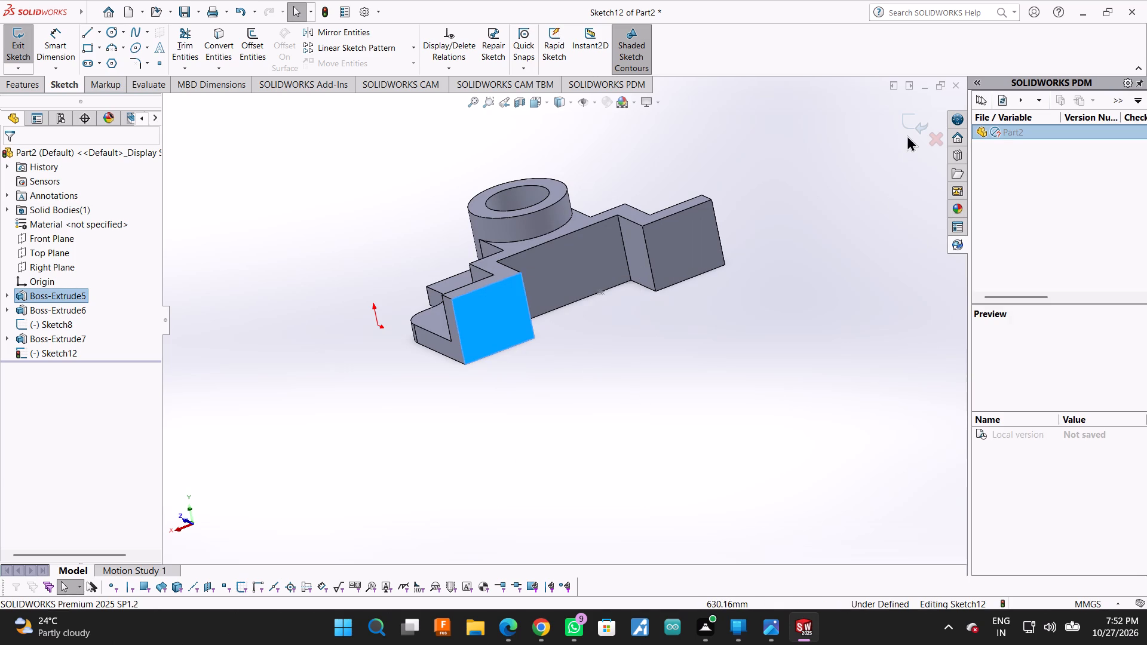
pyautogui.click(909, 129)
# On a new sketch on an end block's outer face, draw circles about 20 mm and 19 mm in diameter, one on each end block.
pyautogui.moveTo(969, 308); pyautogui.dragTo(1146, 287)
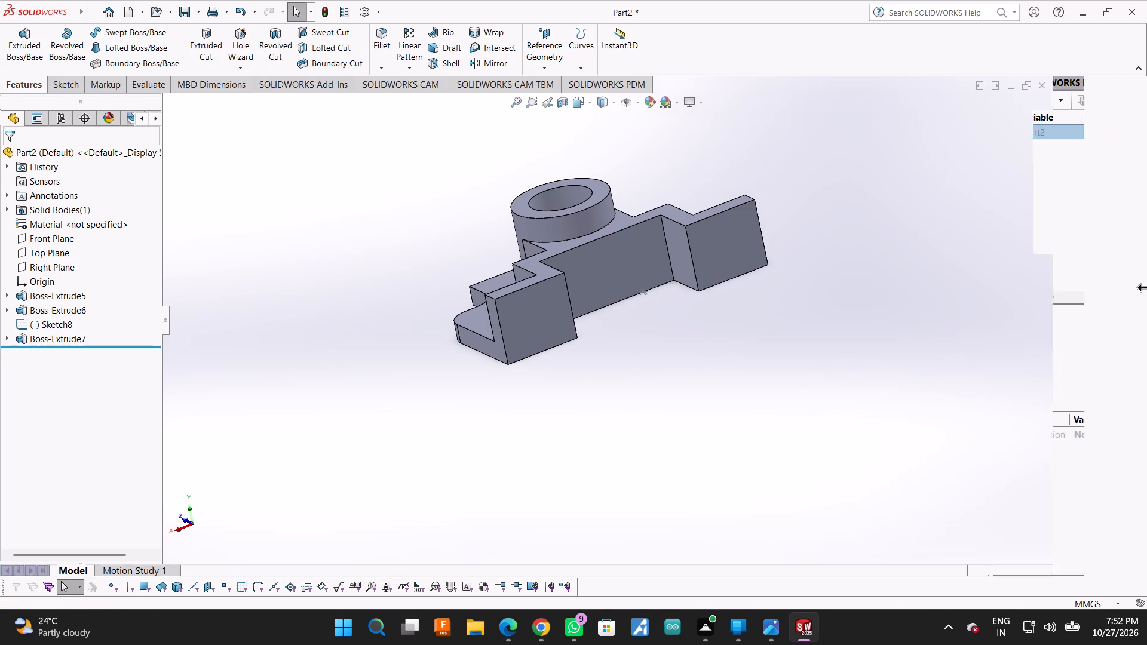
pyautogui.moveTo(1146, 287); pyautogui.dragTo(1146, 277)
pyautogui.click(561, 328)
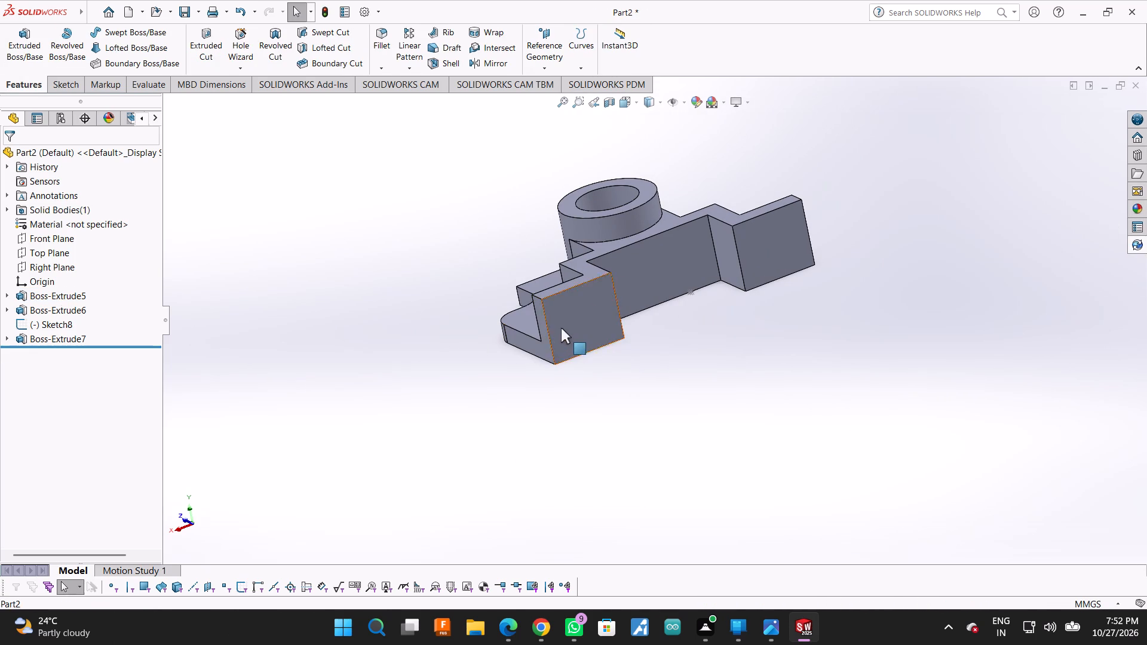
pyautogui.click(612, 295)
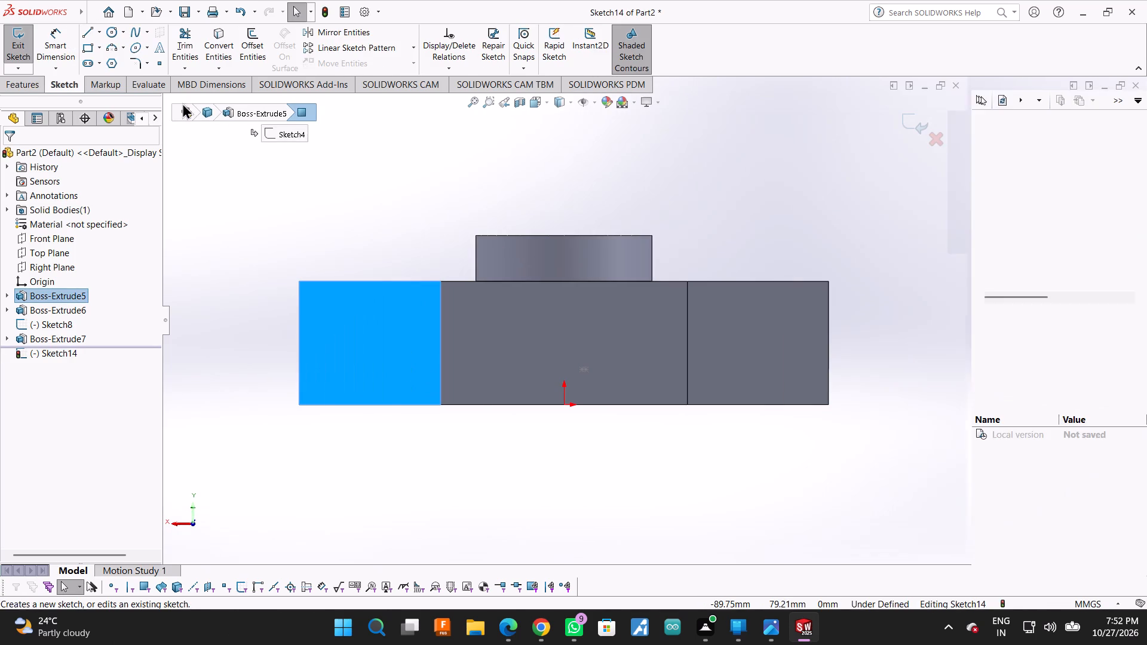
pyautogui.click(108, 24)
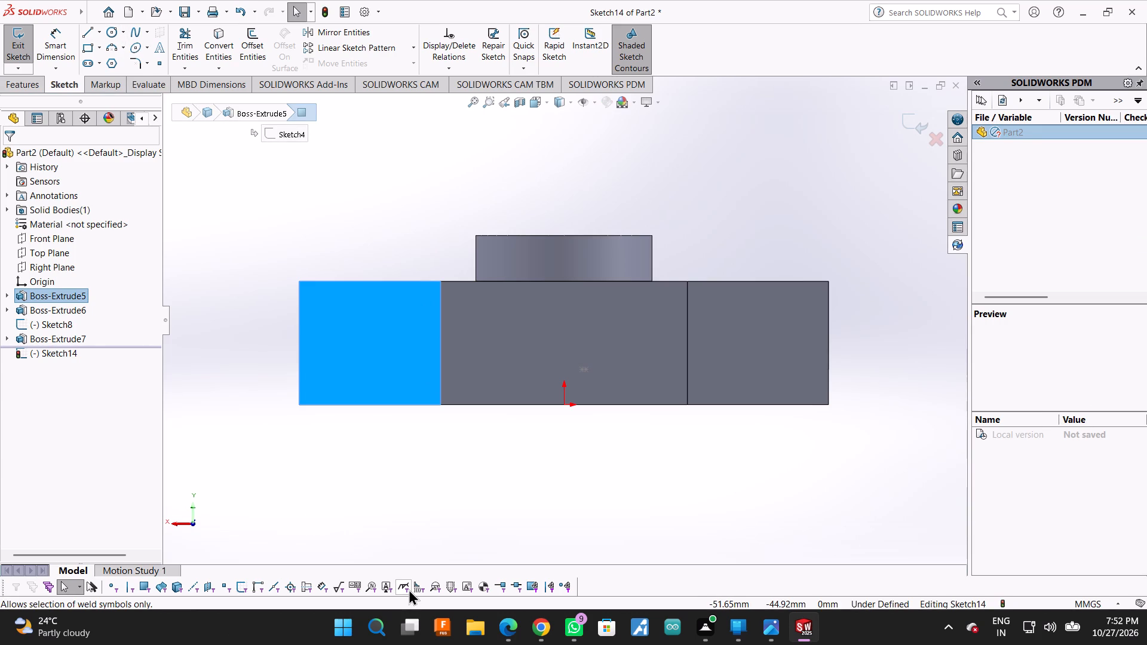
pyautogui.moveTo(348, 334); pyautogui.dragTo(356, 339)
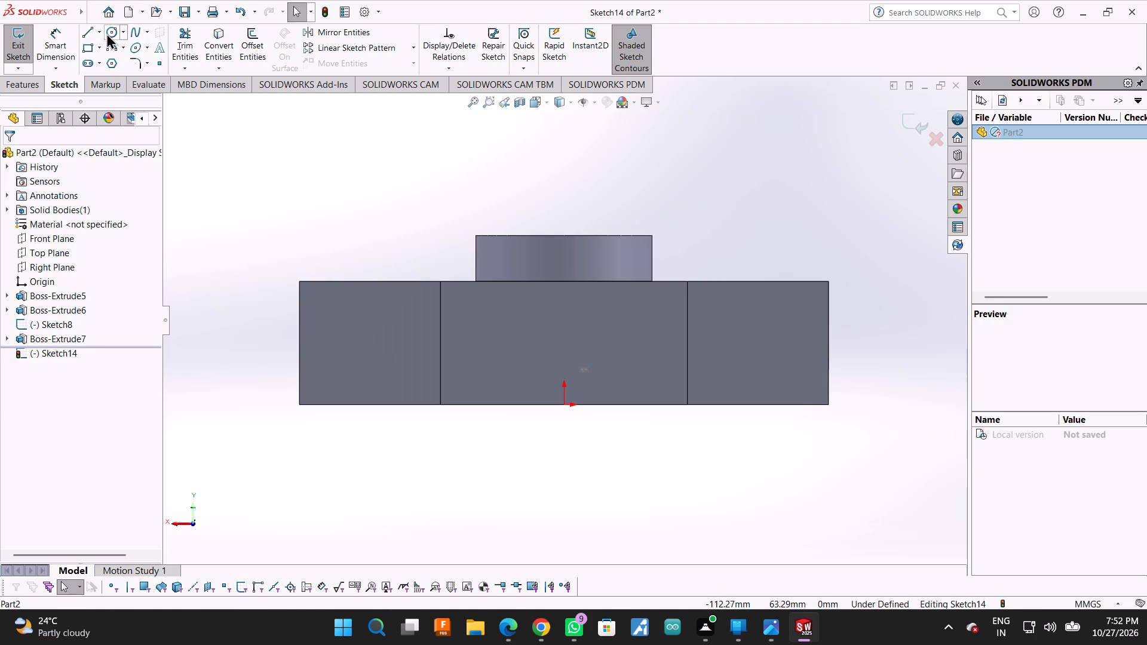
pyautogui.click(106, 33)
pyautogui.moveTo(360, 342); pyautogui.dragTo(367, 343)
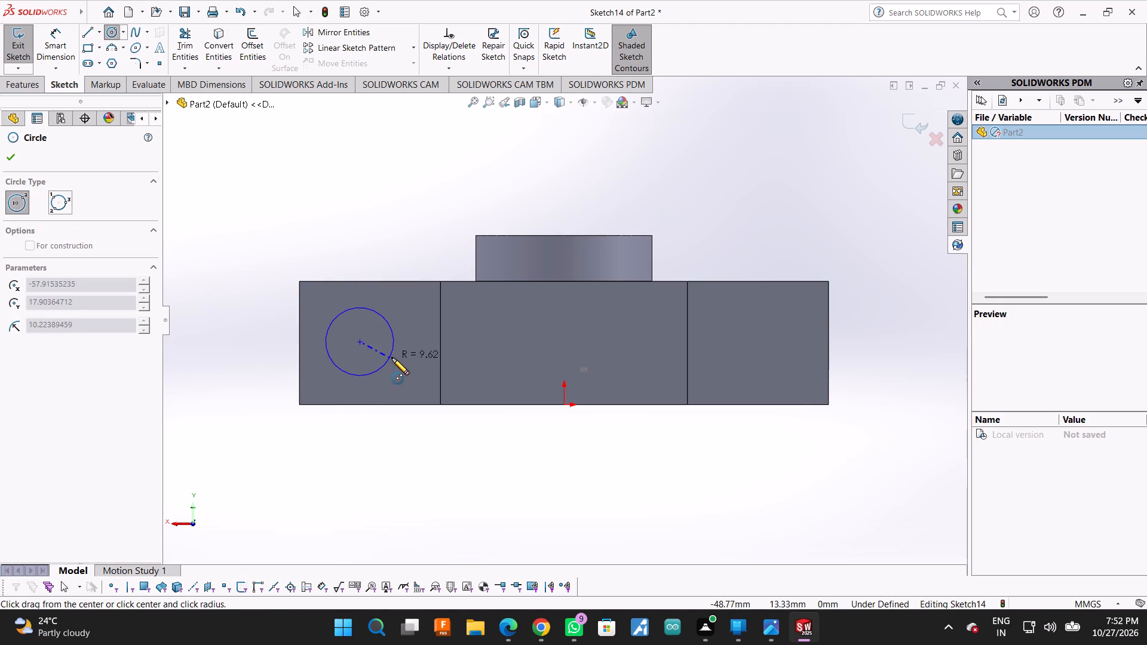
pyautogui.click(392, 358)
pyautogui.click(769, 342)
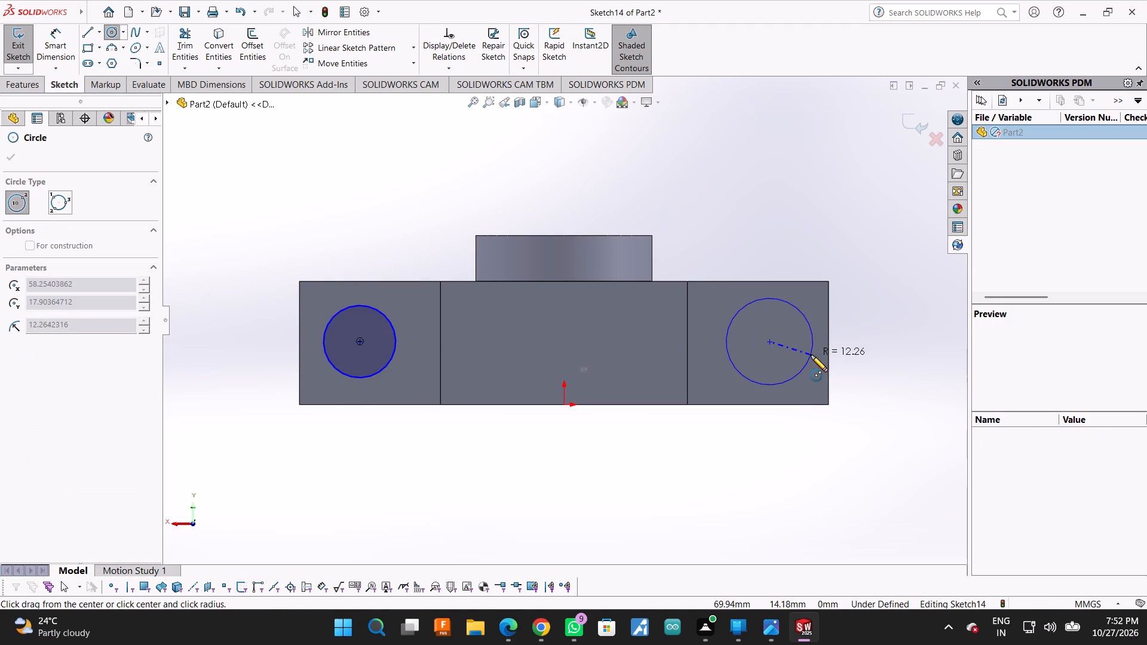
pyautogui.click(801, 351)
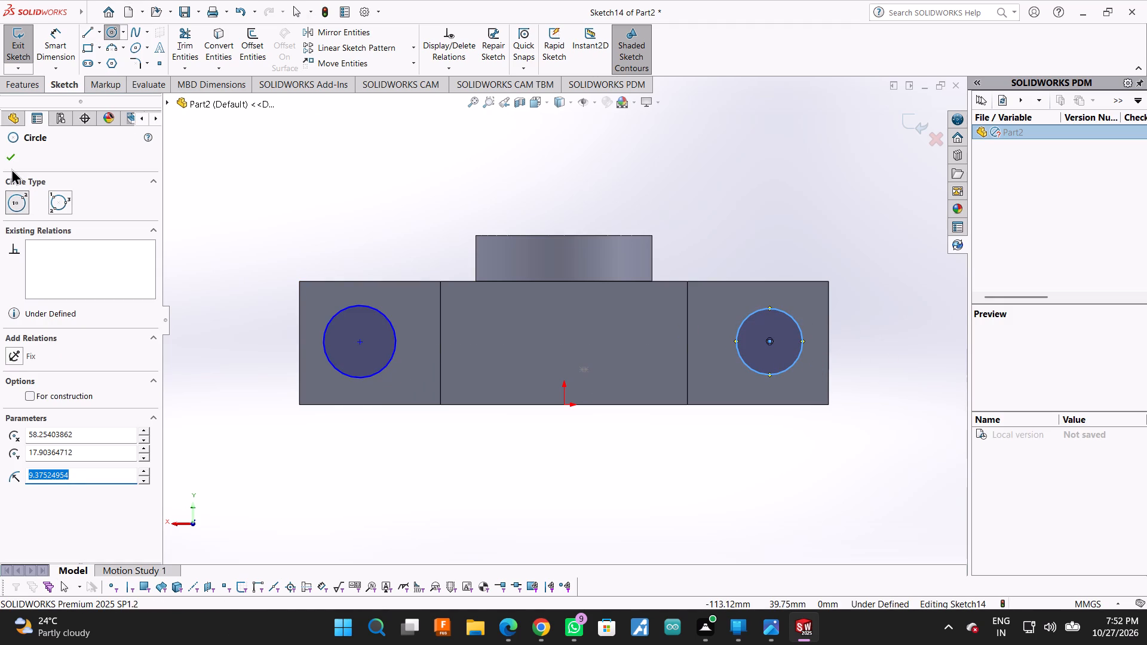
pyautogui.click(7, 165)
# Dimension the left end block's circle centre 12 mm from the block's top edge and 12 mm from its outer side edge.
pyautogui.click(59, 25)
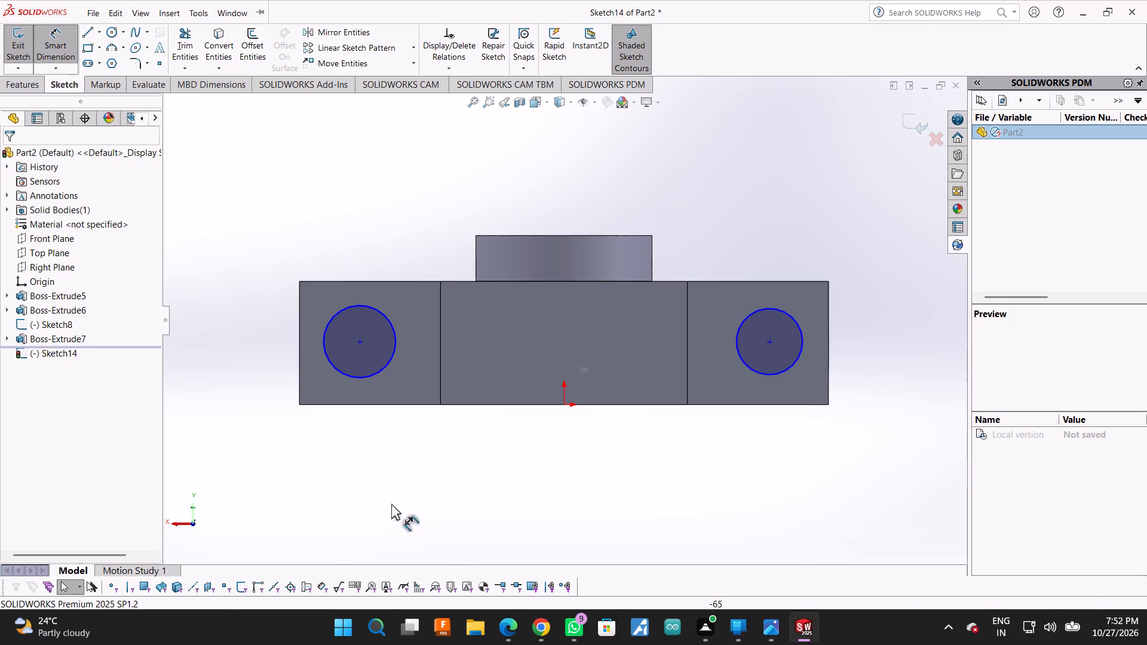
pyautogui.click(361, 343)
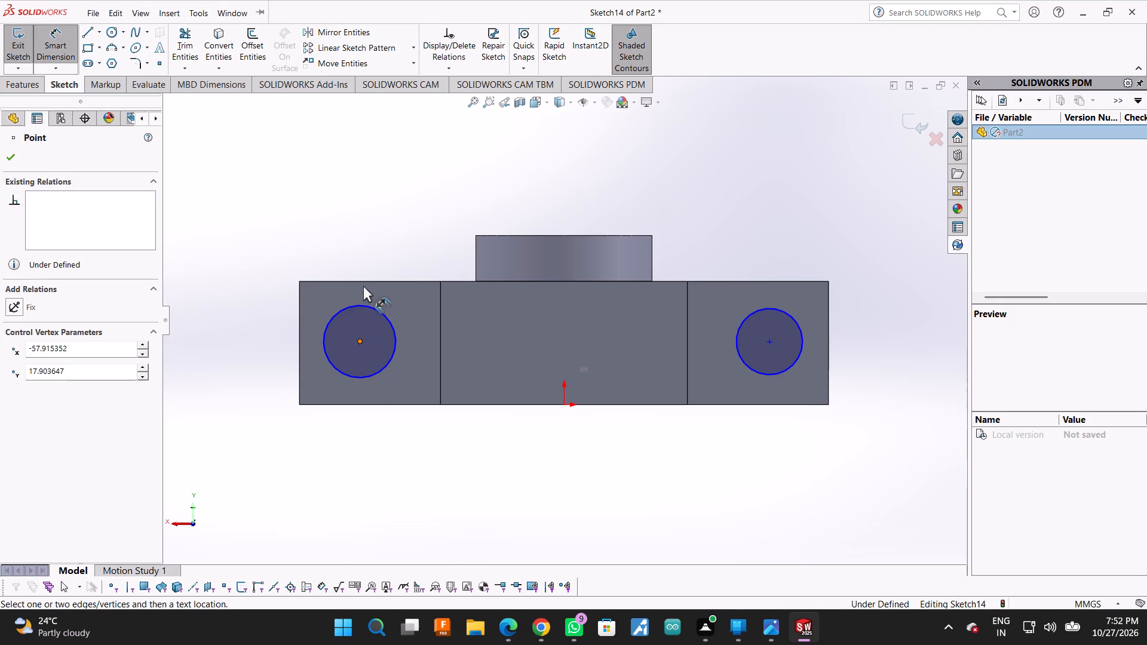
pyautogui.click(363, 282)
pyautogui.click(362, 222)
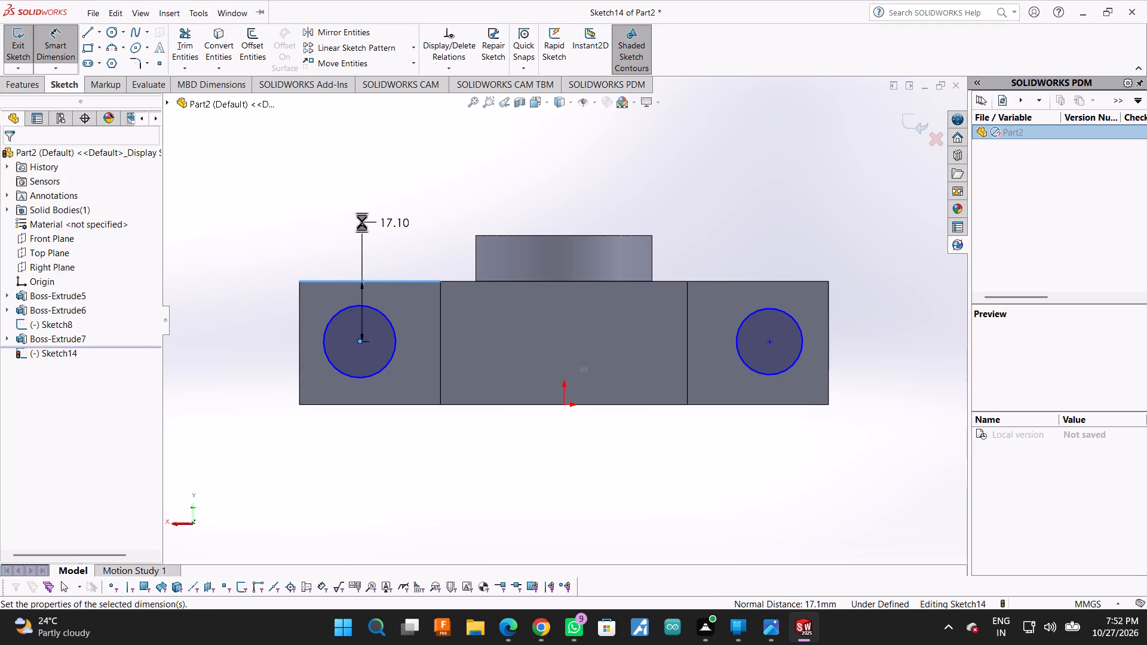
pyautogui.write('12')
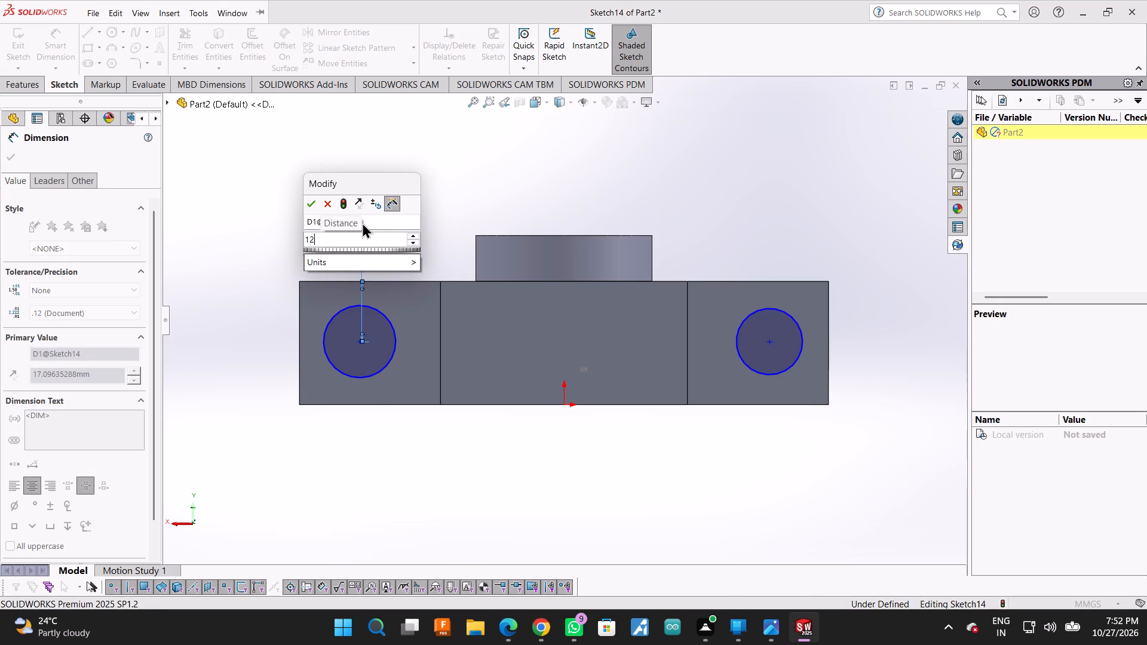
pyautogui.press('Return')
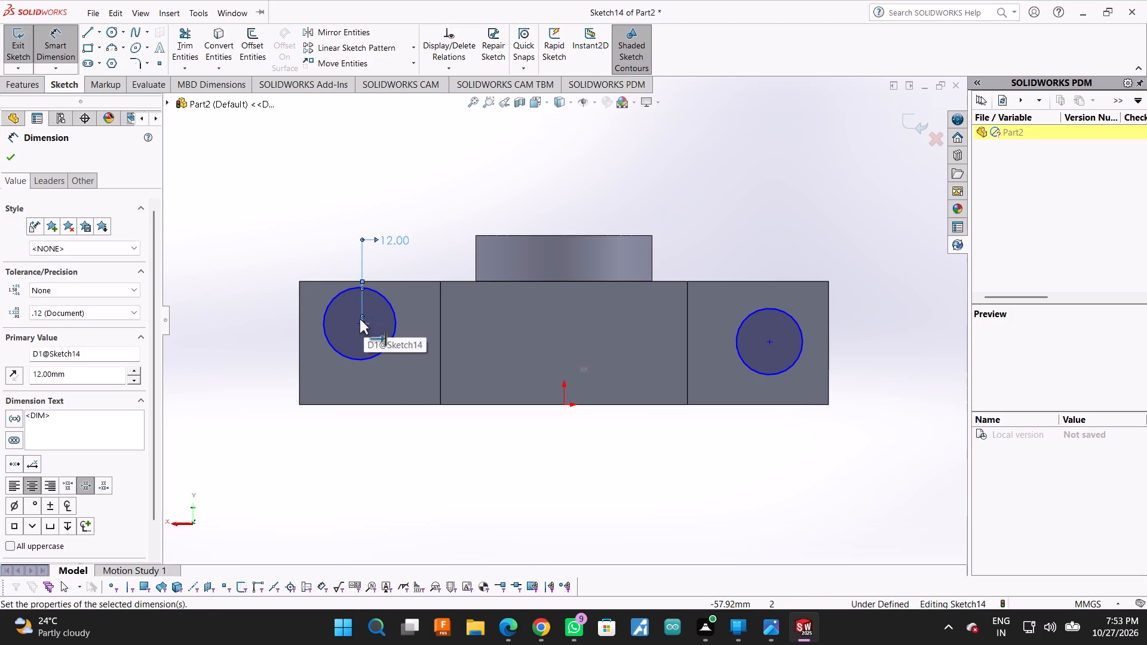
pyautogui.click(360, 319)
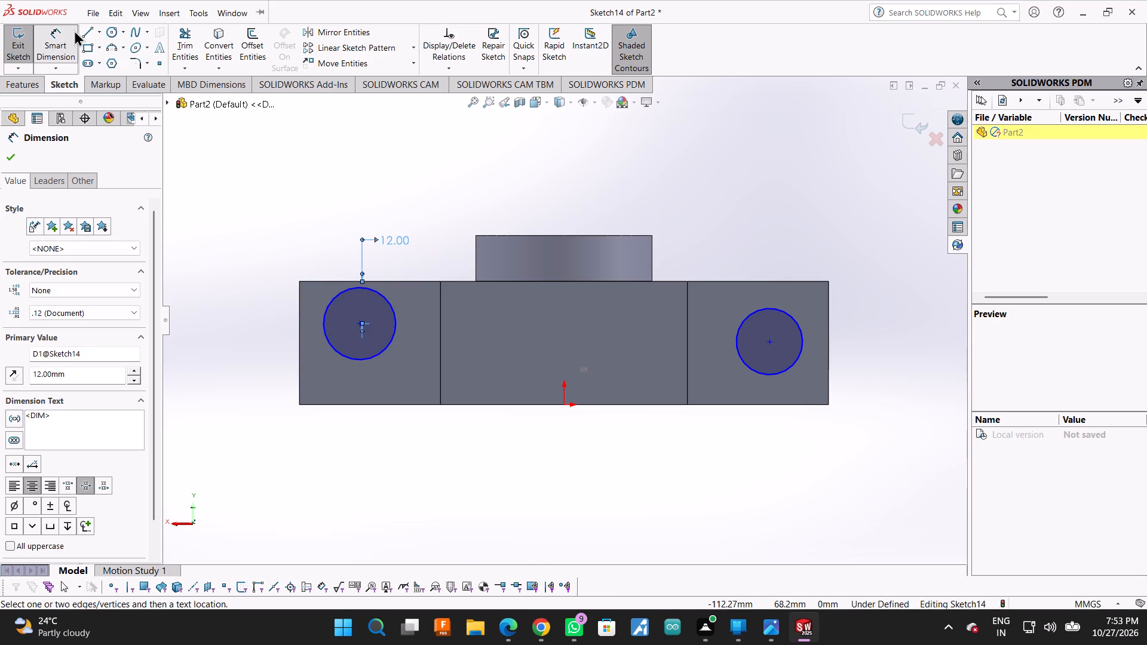
pyautogui.click(56, 33)
pyautogui.click(44, 38)
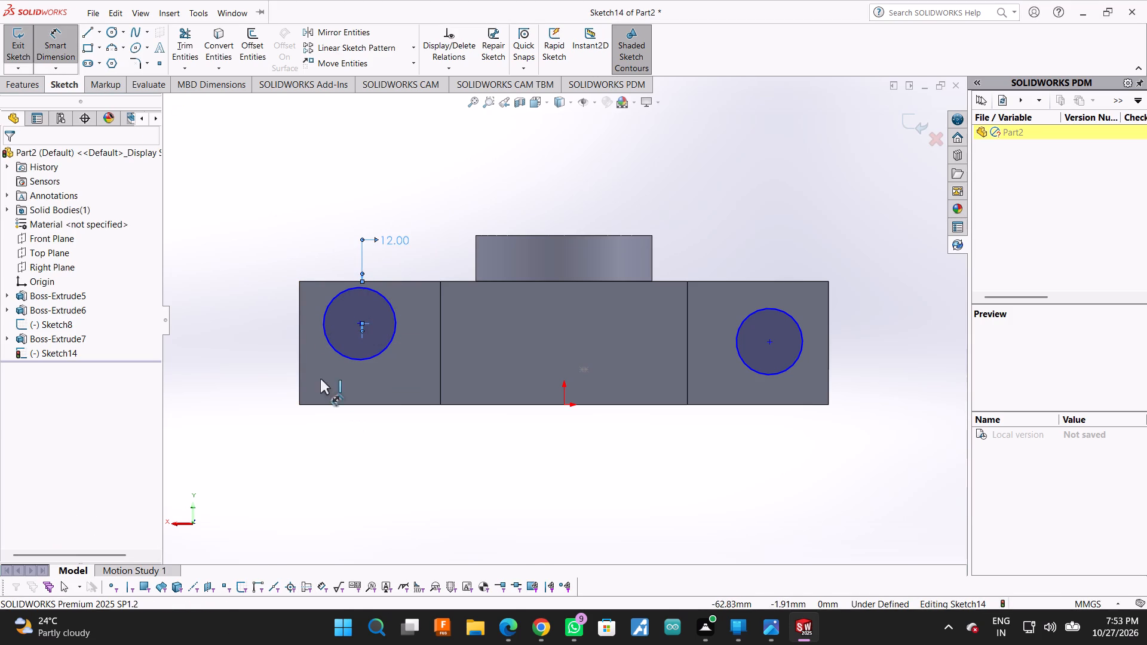
pyautogui.click(359, 322)
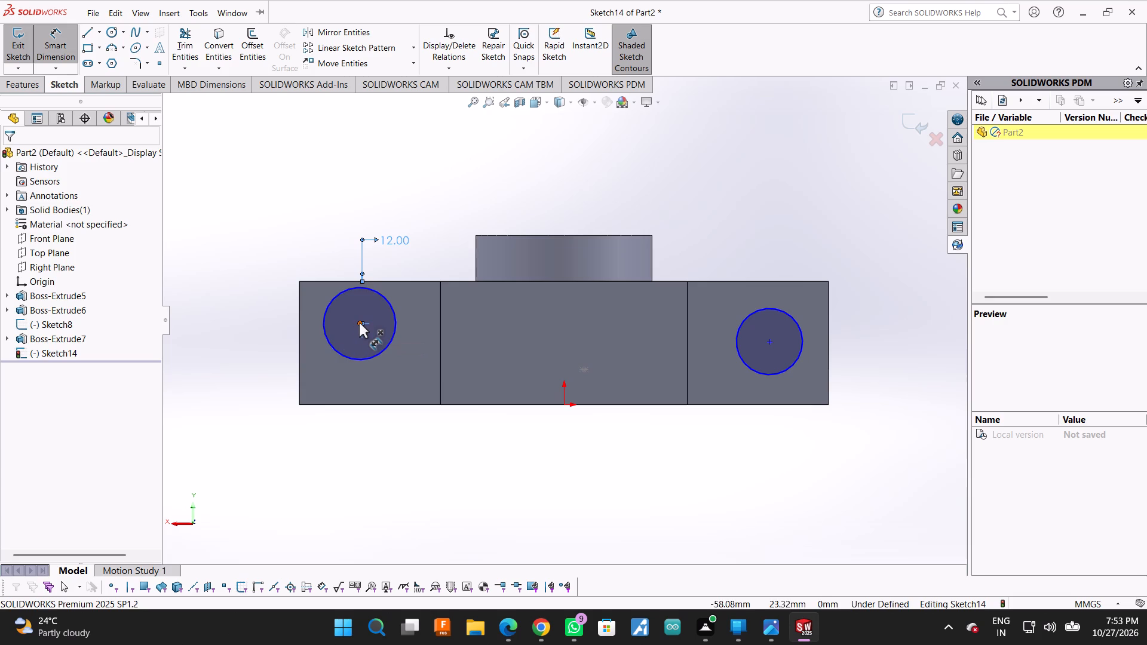
pyautogui.click(300, 329)
pyautogui.click(326, 245)
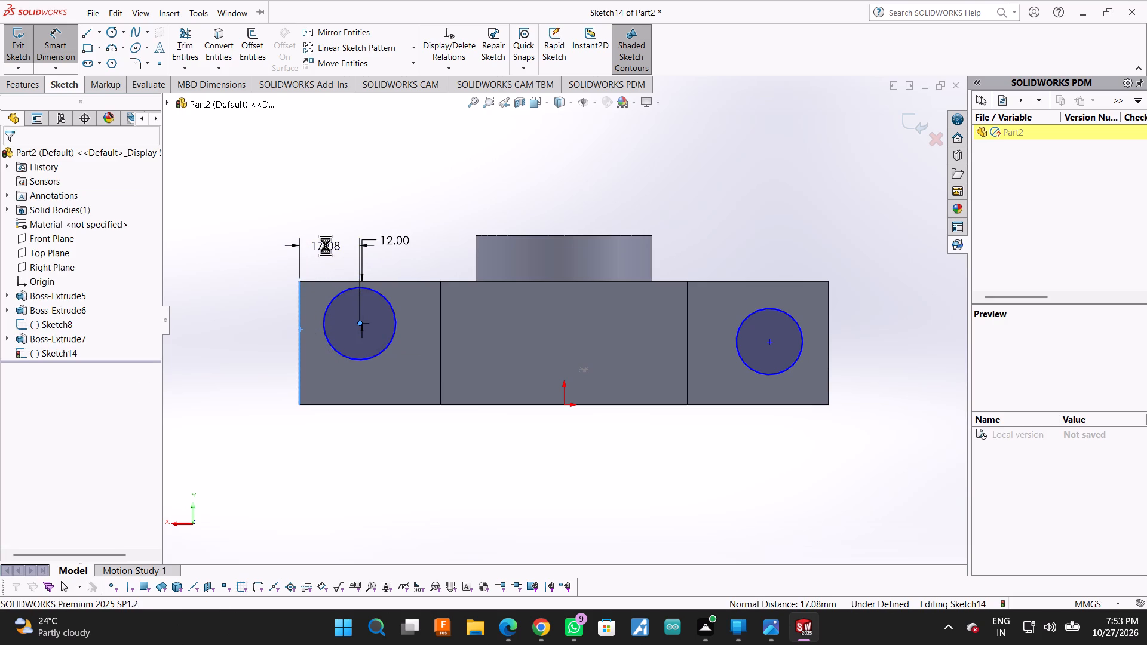
pyautogui.write('12')
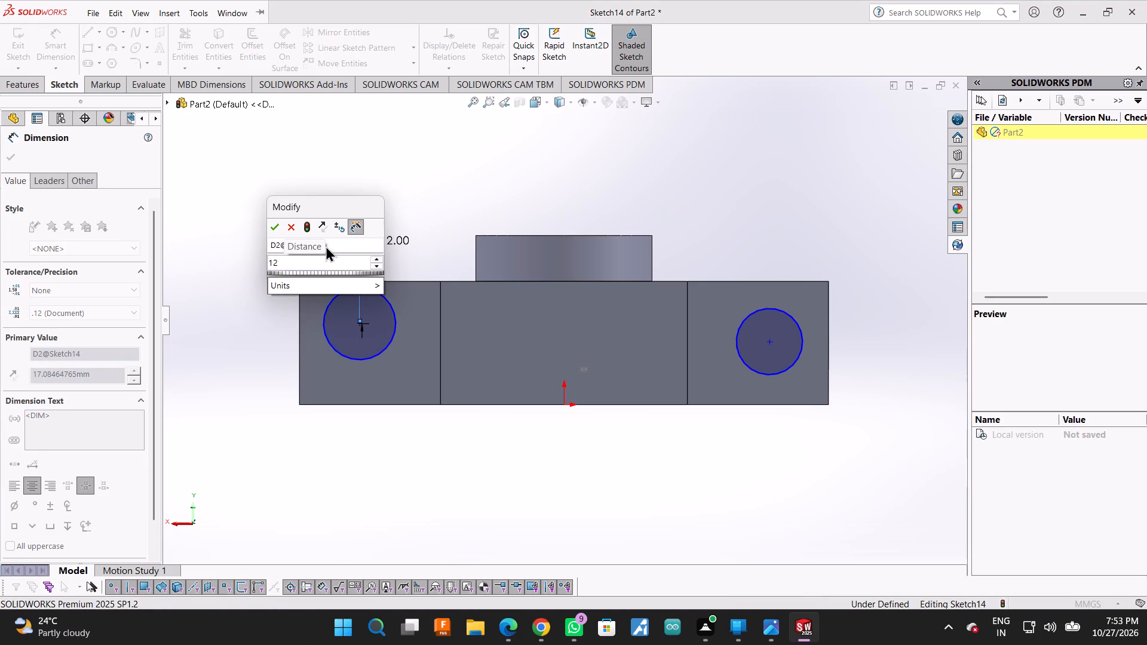
pyautogui.press('Return')
# Dimension the left end block's circle to a diameter of 10 mm.
pyautogui.click(355, 290)
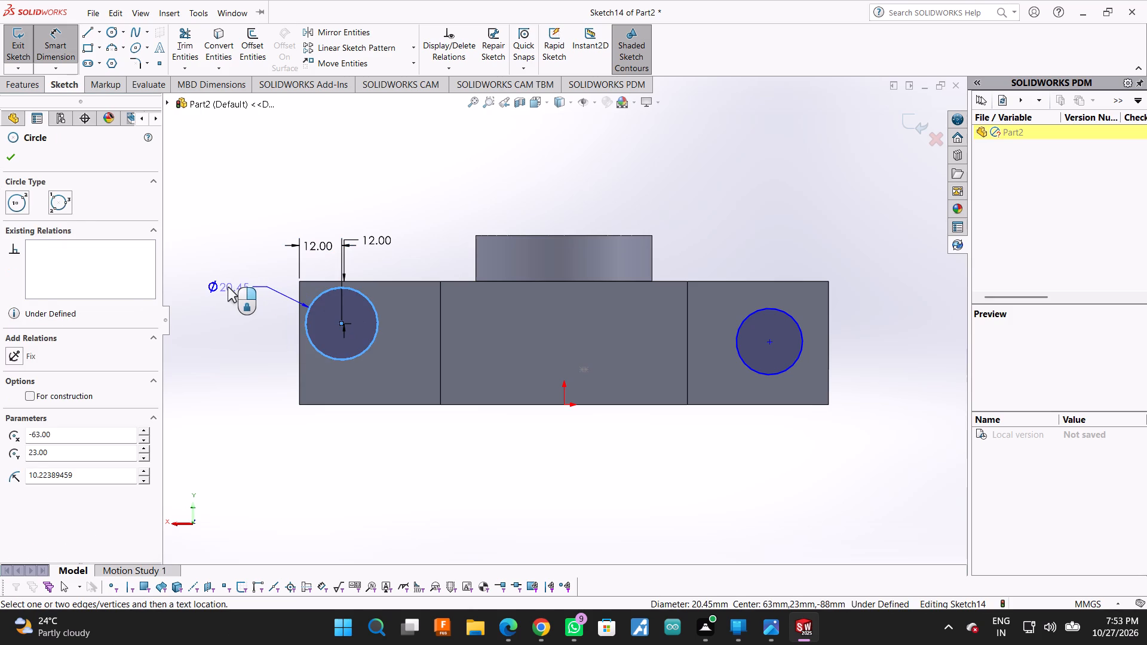
pyautogui.click(228, 287)
pyautogui.write('10')
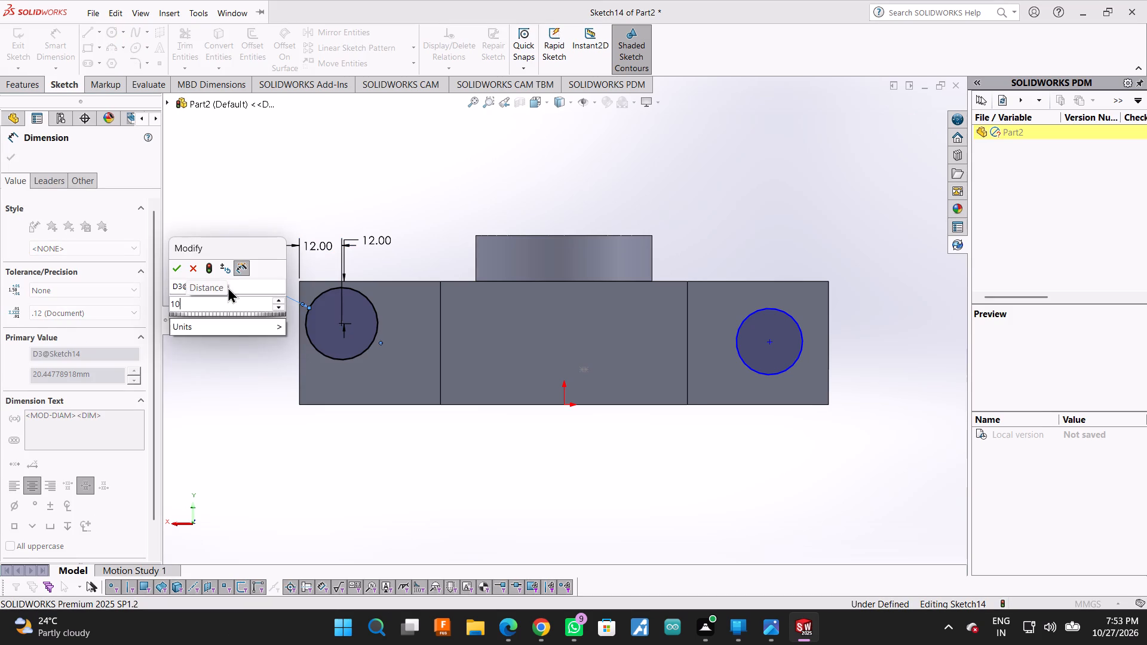
pyautogui.press('Return')
# Dimension the right end block's circle centre 12 mm from the block's top edge and 12 mm from its outer side edge.
pyautogui.scroll(-1, 828, 332)
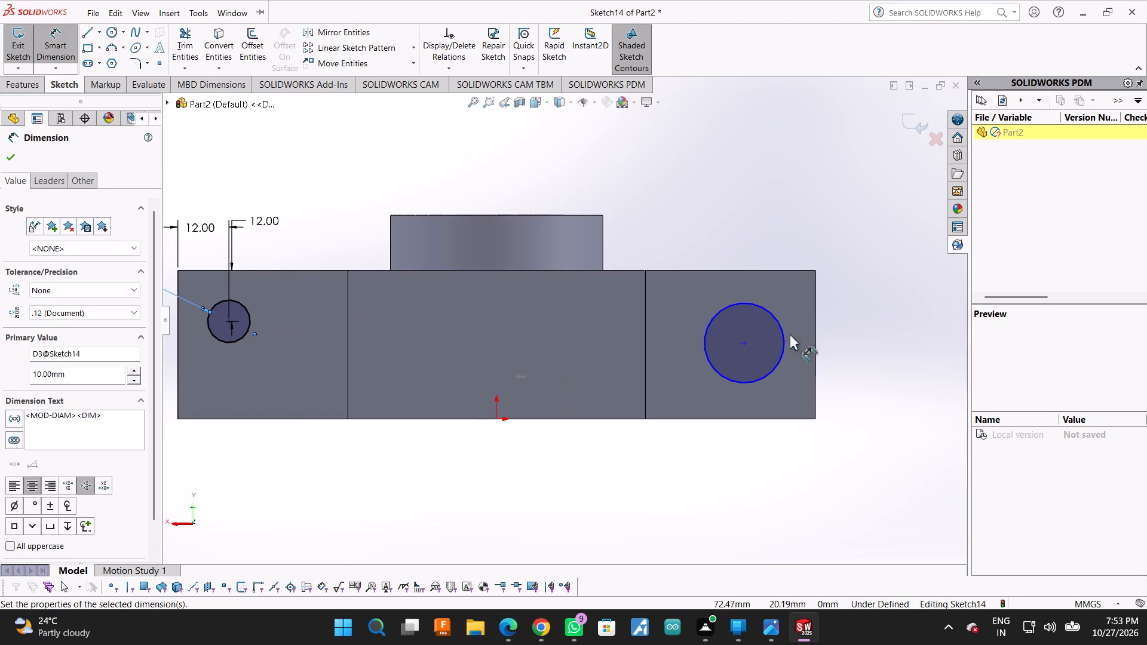
pyautogui.click(746, 342)
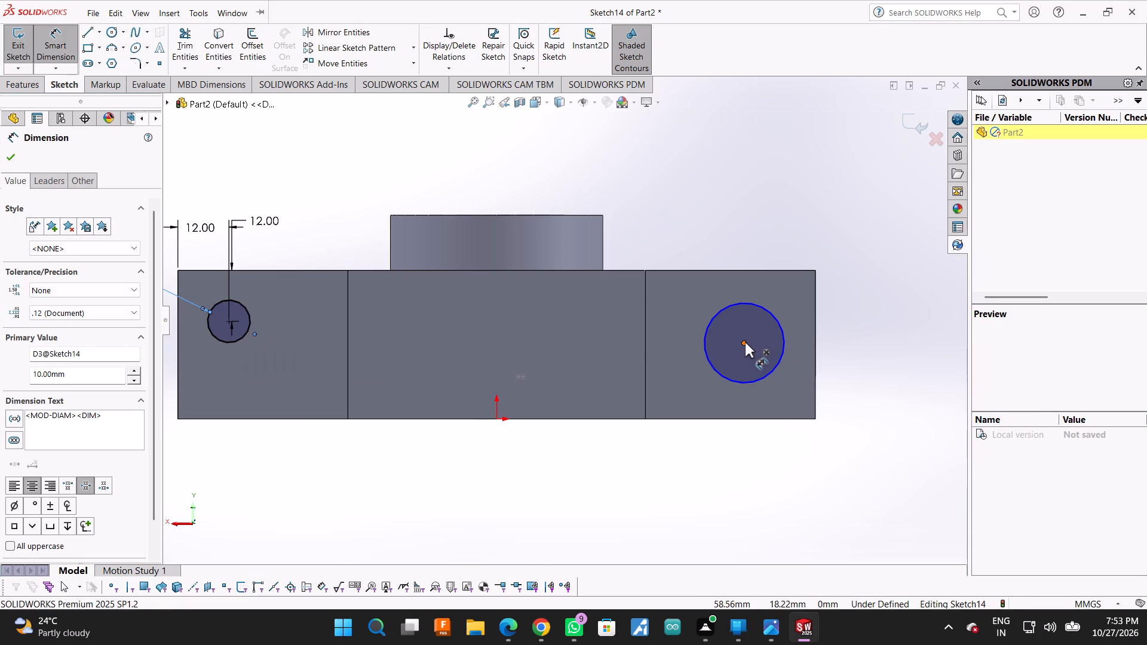
pyautogui.click(747, 270)
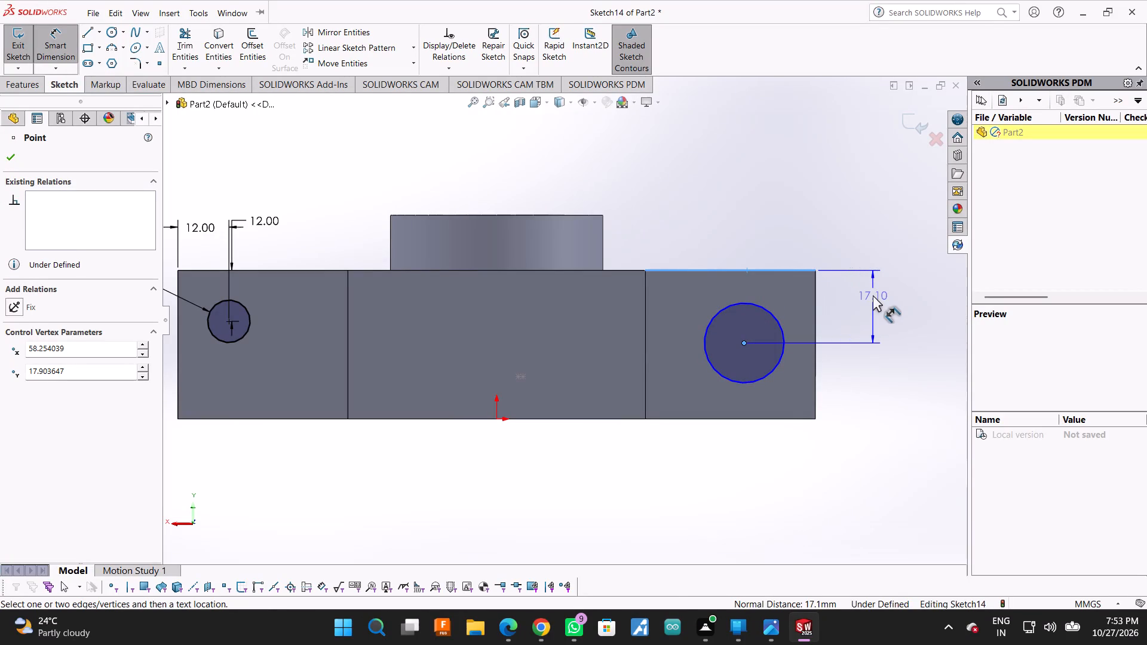
pyautogui.click(873, 304)
pyautogui.write('12')
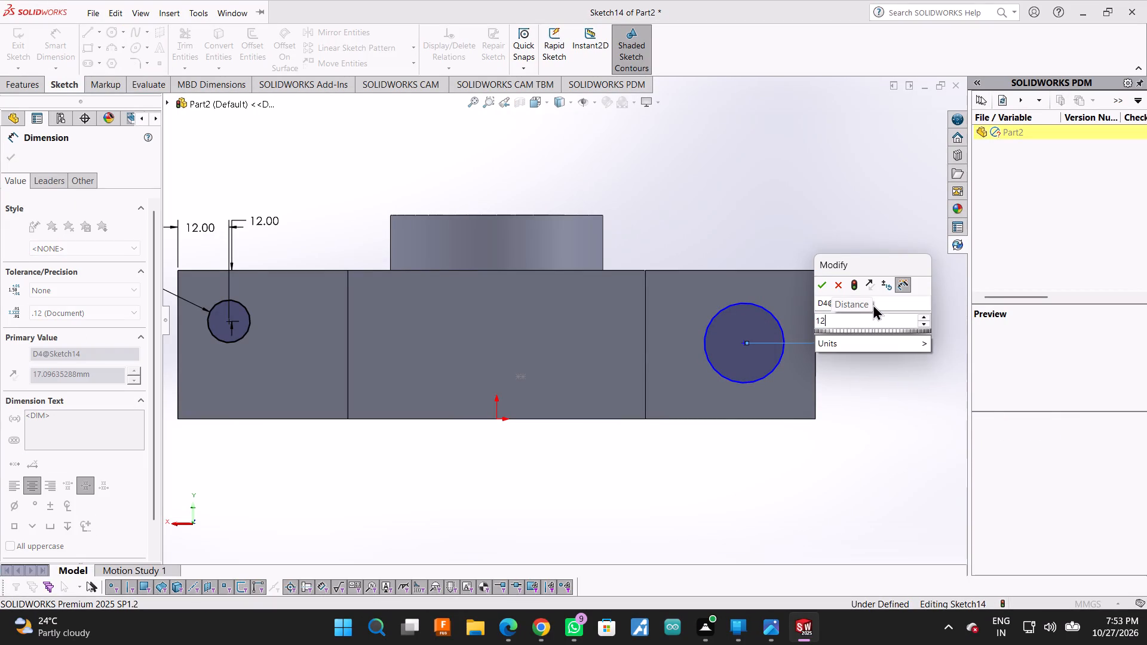
pyautogui.press('Return')
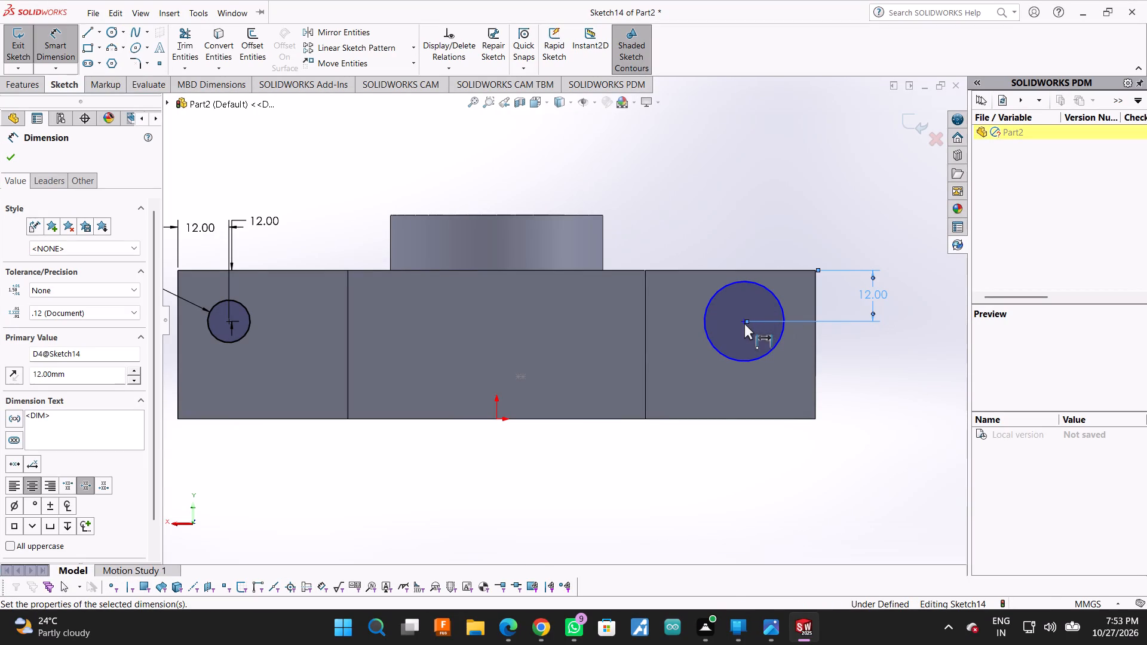
pyautogui.click(744, 323)
pyautogui.click(816, 325)
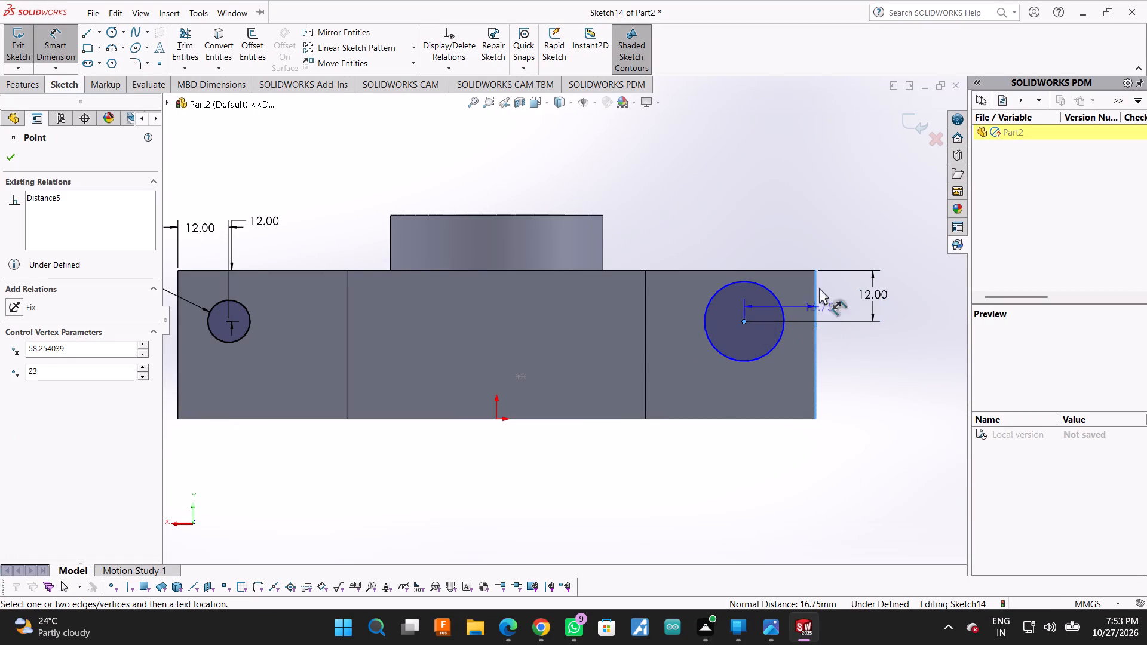
pyautogui.click(774, 227)
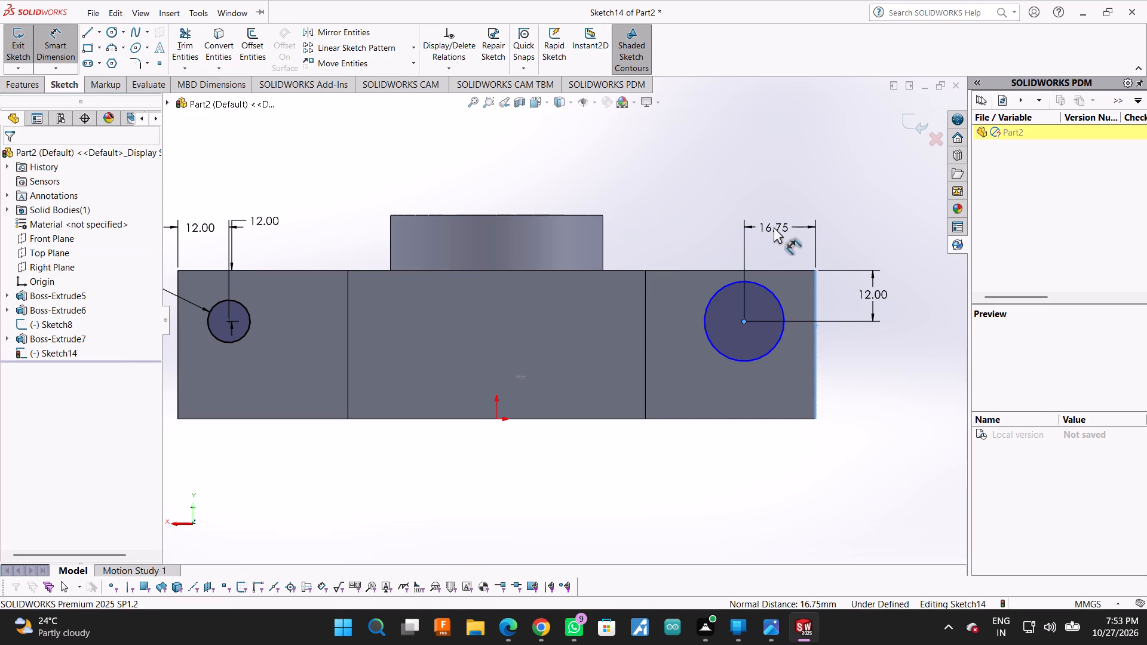
pyautogui.write('12')
pyautogui.press('Return')
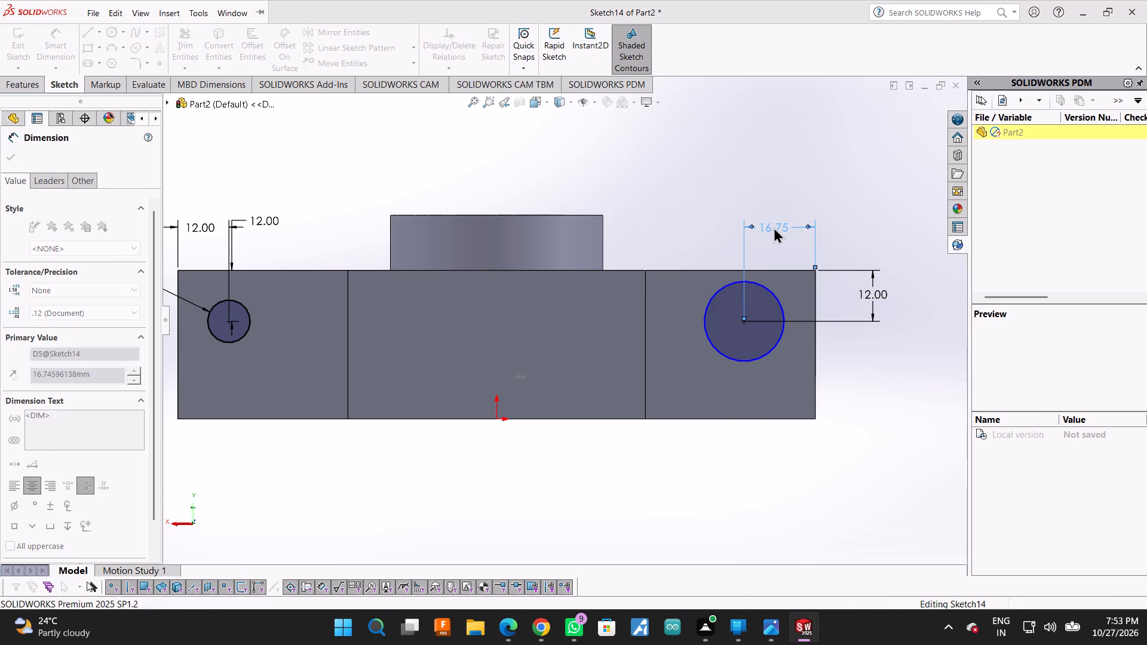
# Dimension the right end block's circle to a diameter of 10 mm and finish dimensioning.
pyautogui.click(784, 286)
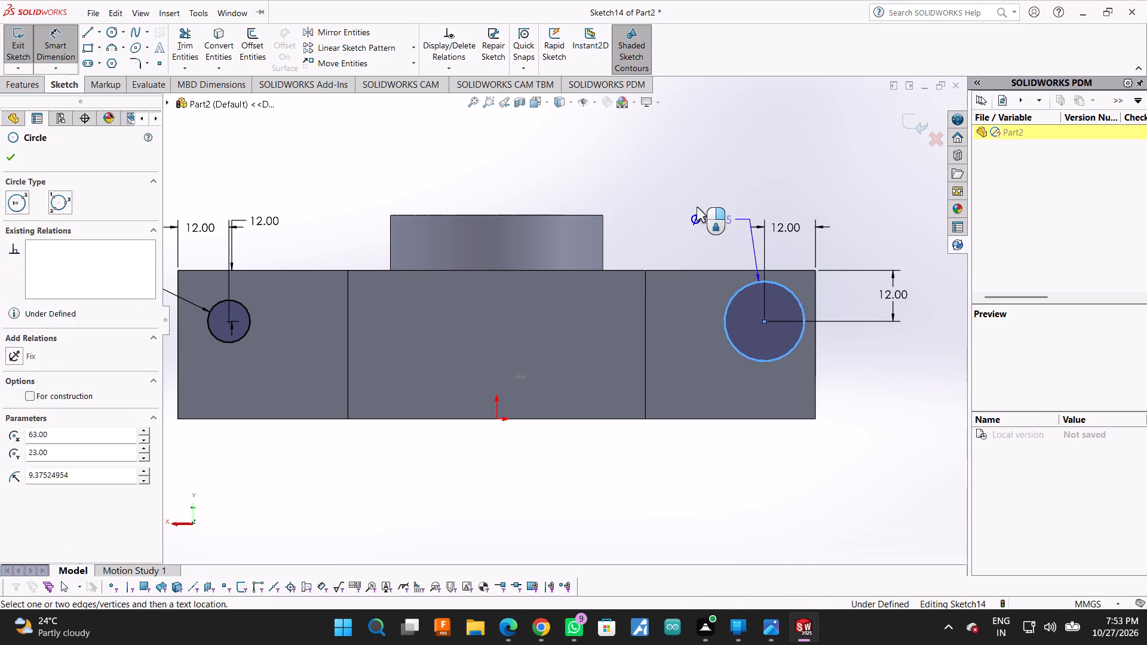
pyautogui.click(693, 202)
pyautogui.write('10')
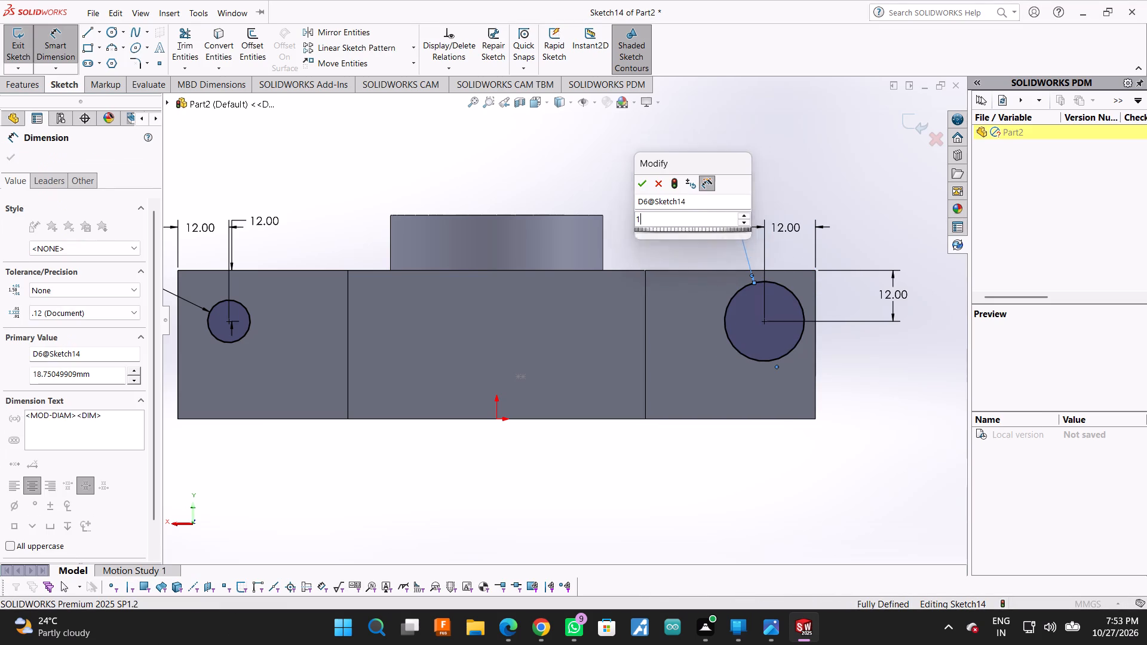
pyautogui.press('Return')
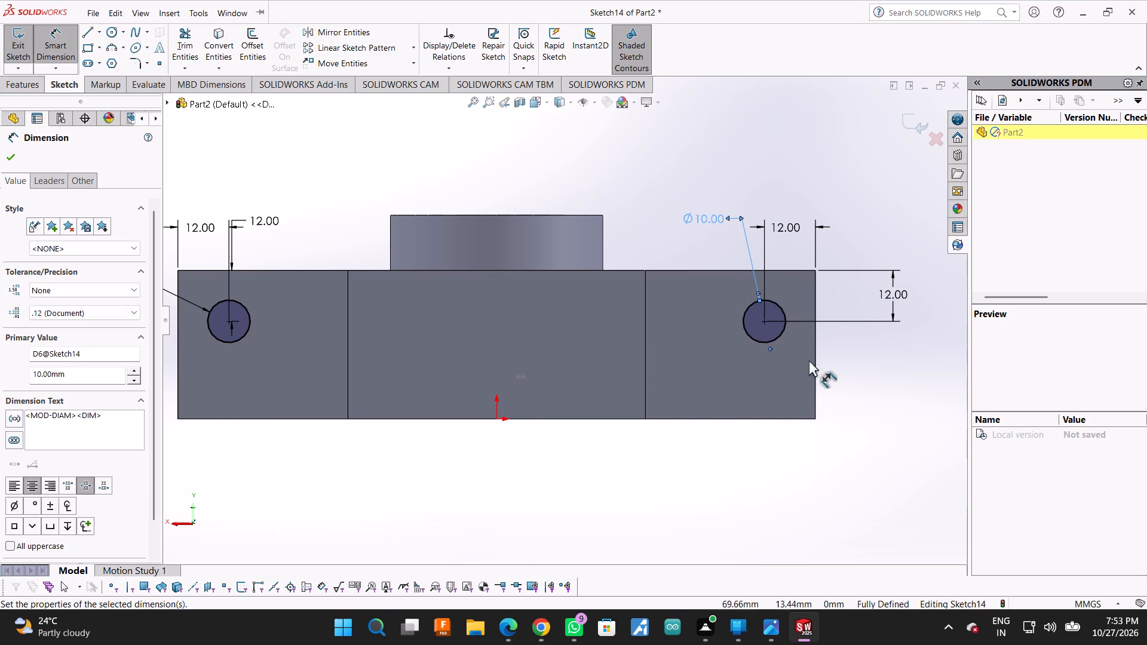
pyautogui.scroll(1, 809, 360)
pyautogui.click(8, 157)
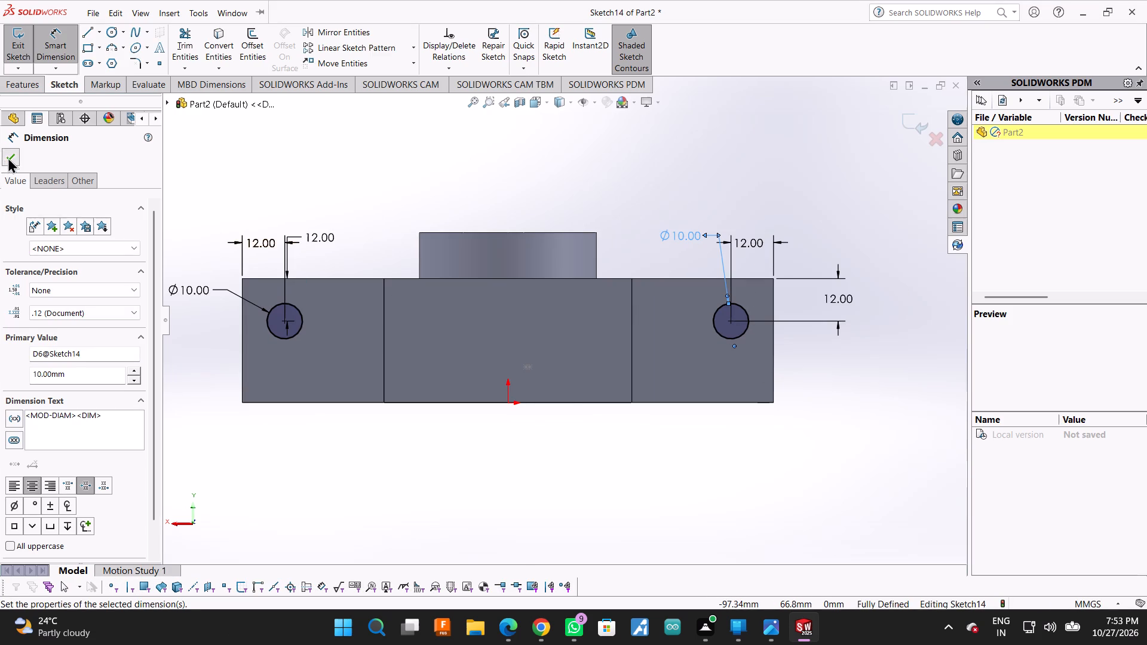
# Cut-extrude the two 10 mm circles on the end blocks with a blind depth of 10 mm.
pyautogui.click(23, 86)
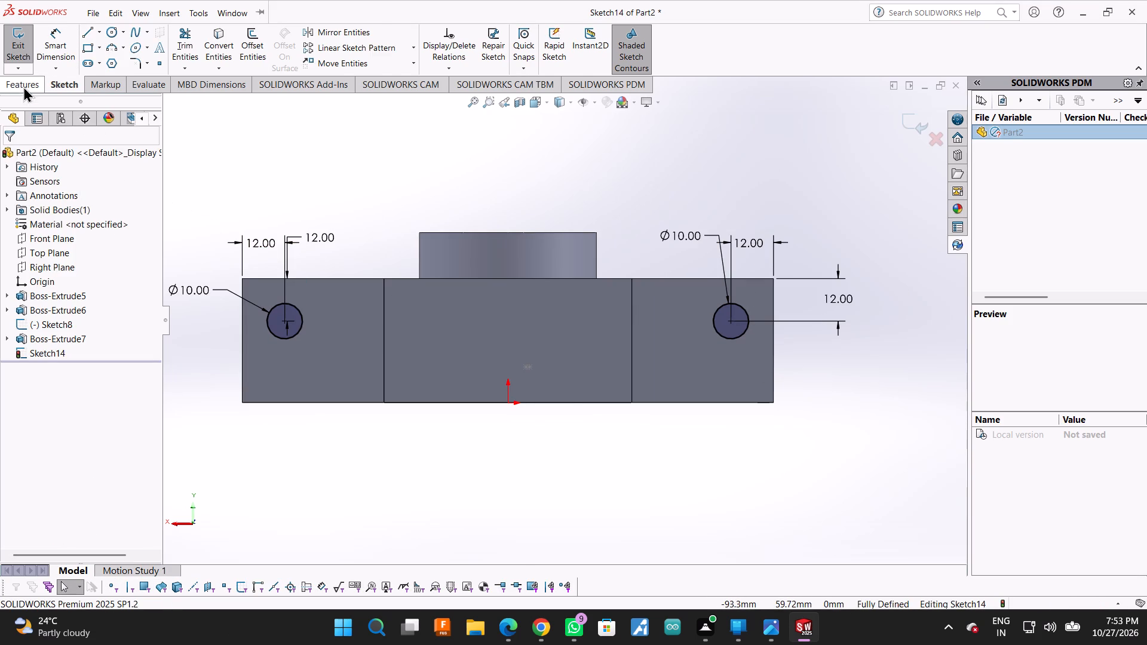
pyautogui.click(194, 41)
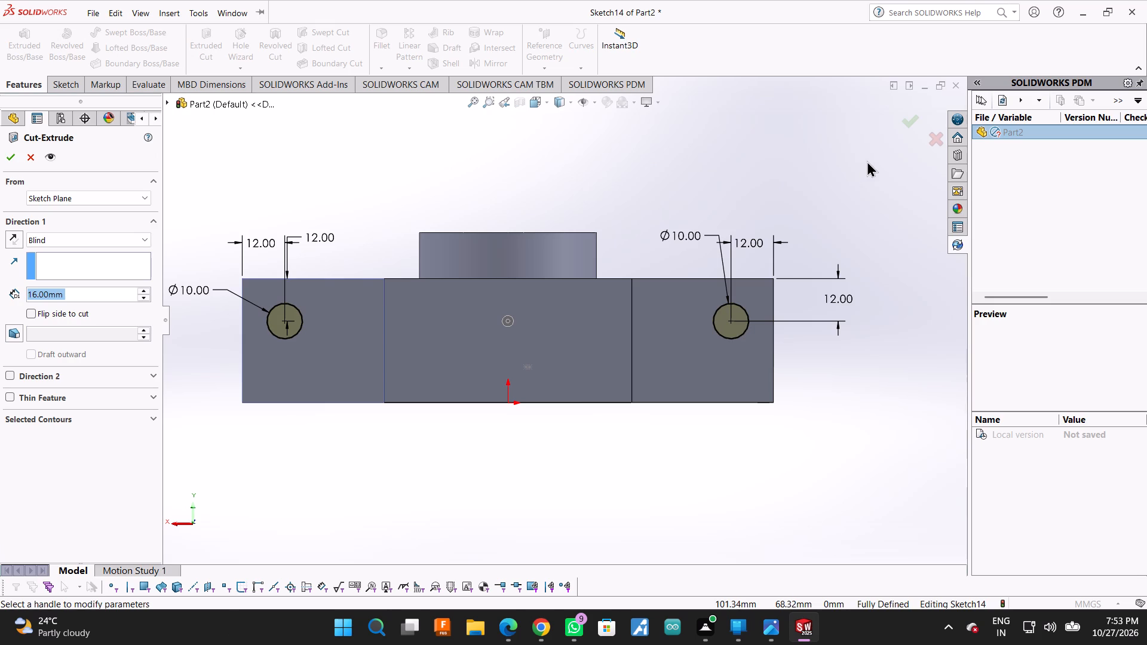
pyautogui.moveTo(735, 193); pyautogui.dragTo(728, 224, button='middle')
pyautogui.moveTo(679, 202); pyautogui.dragTo(680, 202, button='middle')
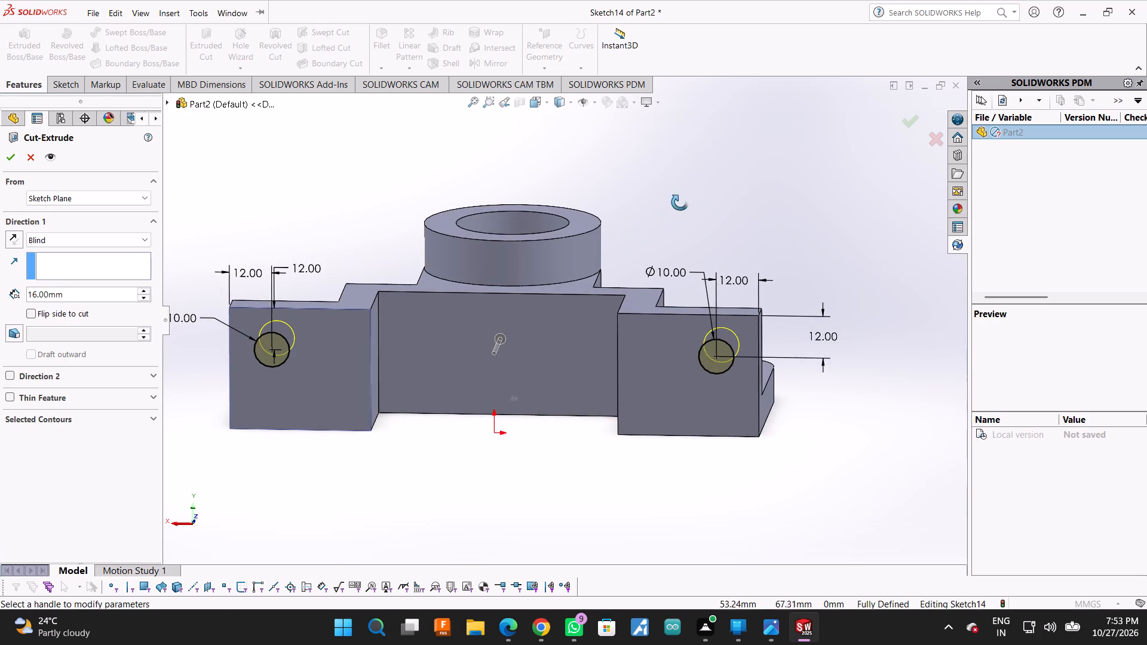
pyautogui.moveTo(680, 202); pyautogui.dragTo(655, 291, button='middle')
pyautogui.doubleClick(88, 290)
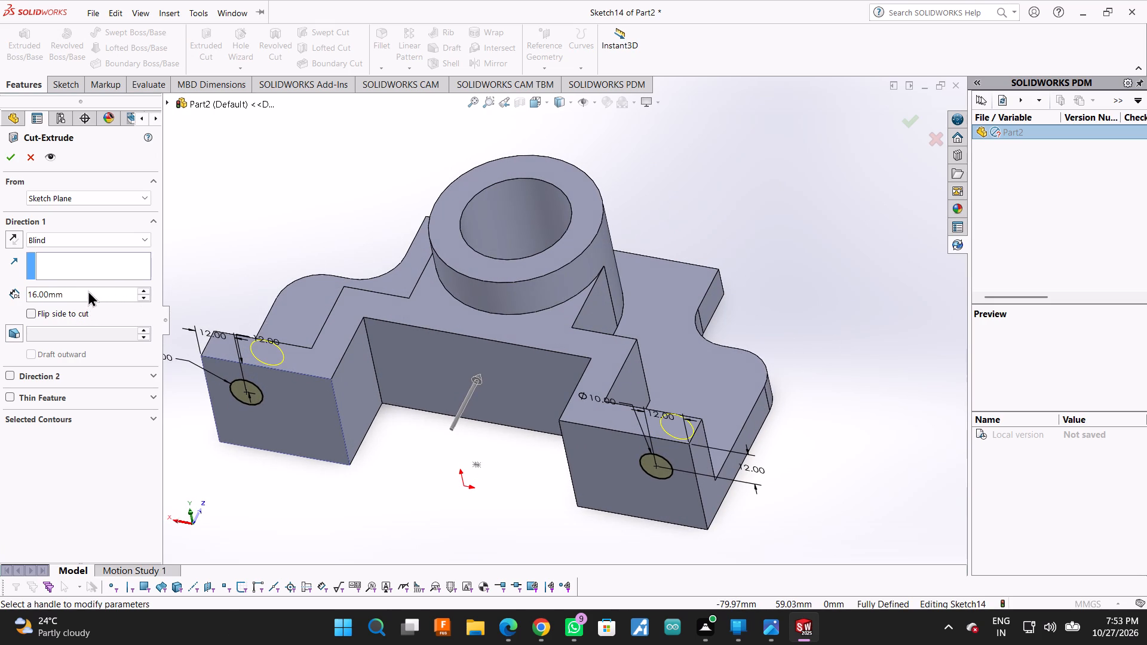
pyautogui.write('10')
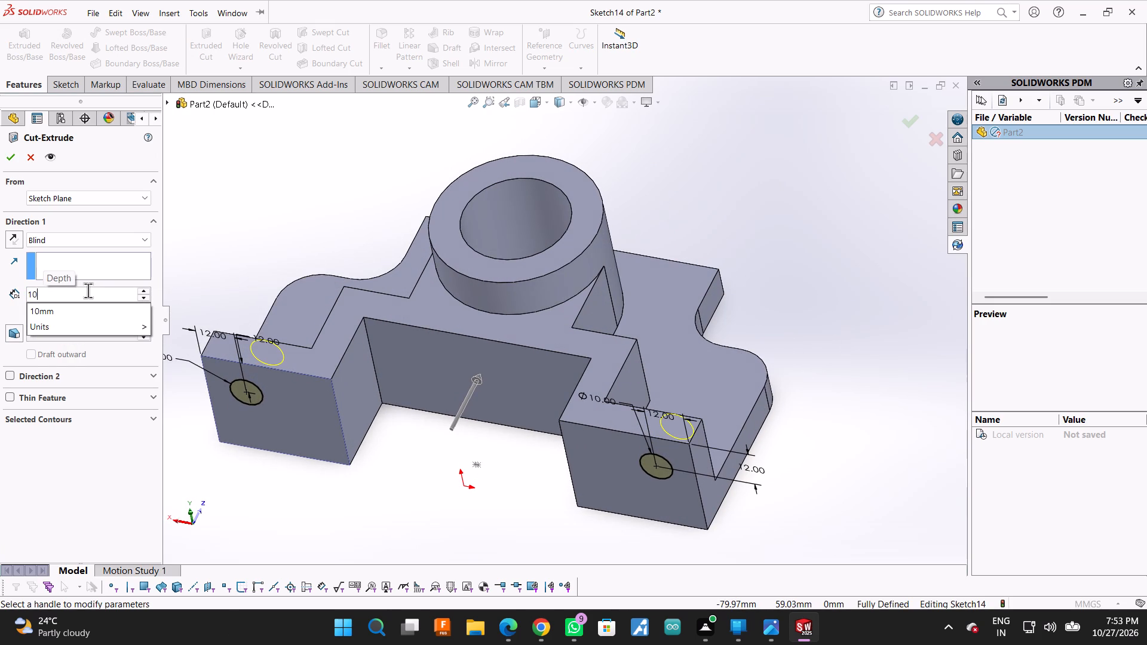
pyautogui.press('Return')
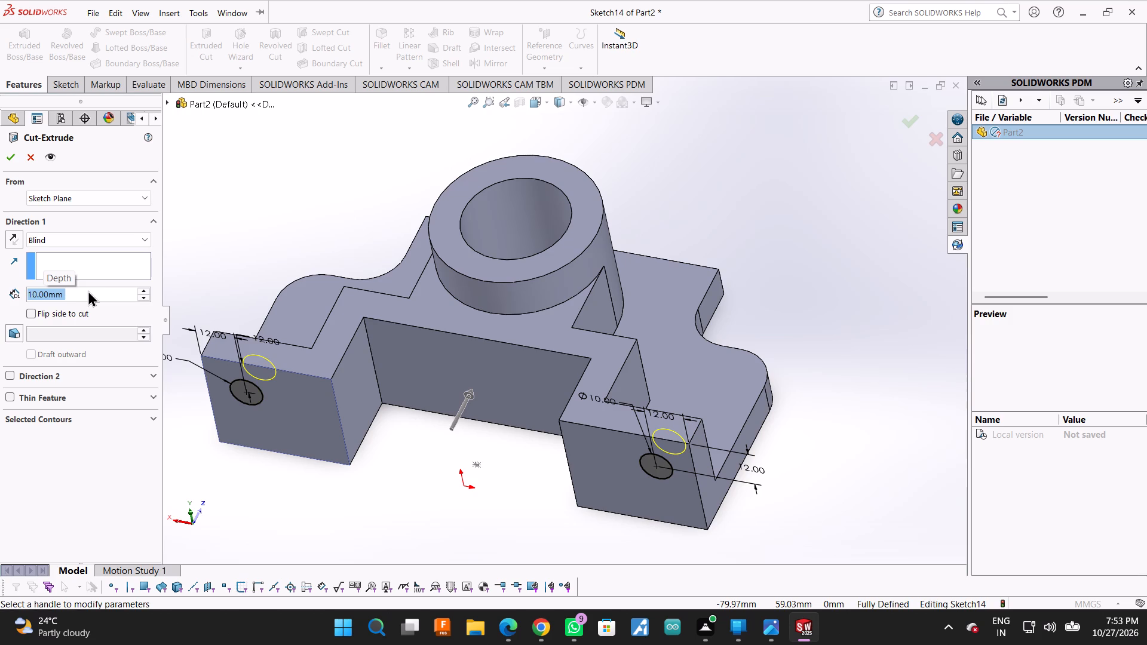
pyautogui.click(8, 158)
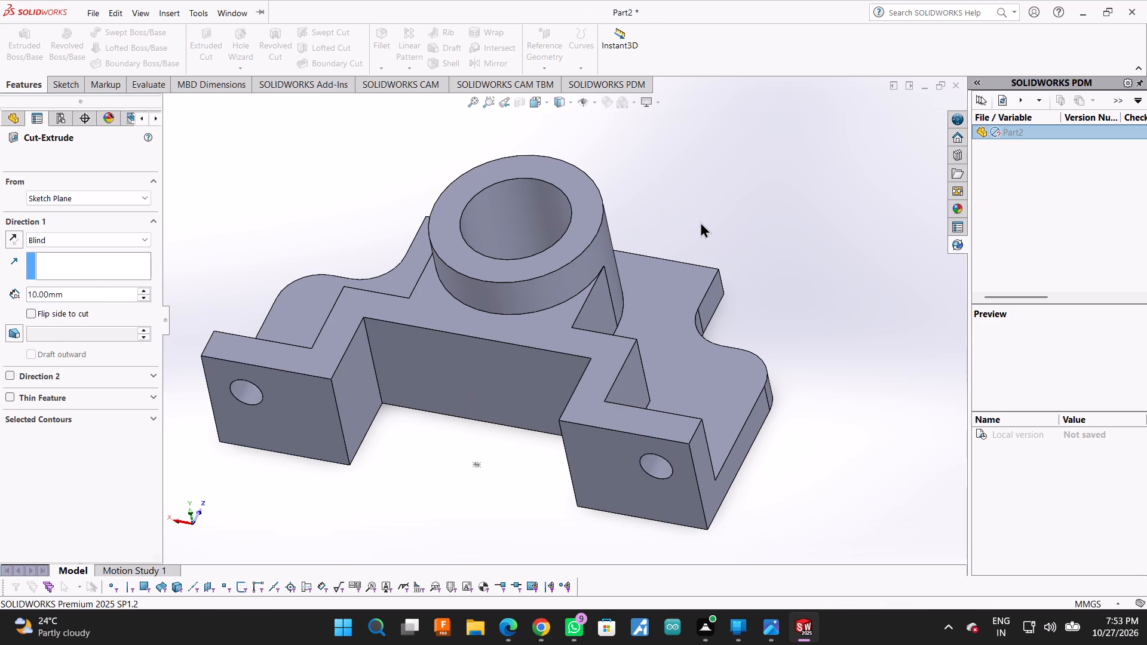
# Examine the bracket from several sides, including its underside and the new end-block holes.
pyautogui.moveTo(701, 222); pyautogui.dragTo(652, 324, button='middle')
pyautogui.moveTo(750, 358); pyautogui.dragTo(786, 315, button='middle')
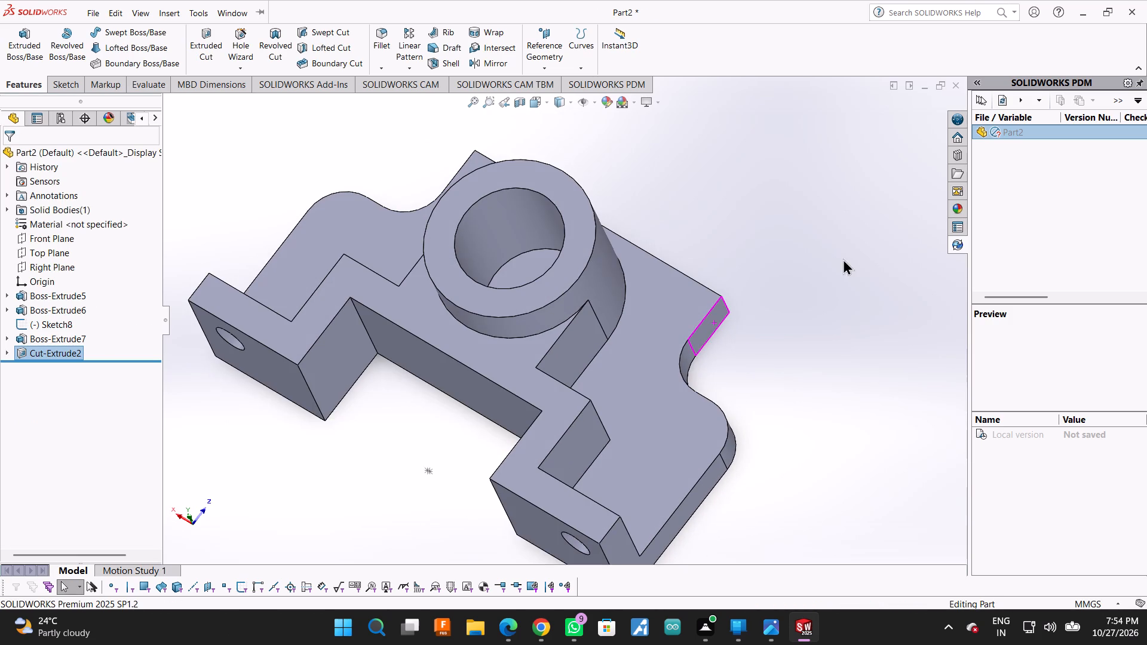
pyautogui.scroll(4, 848, 264)
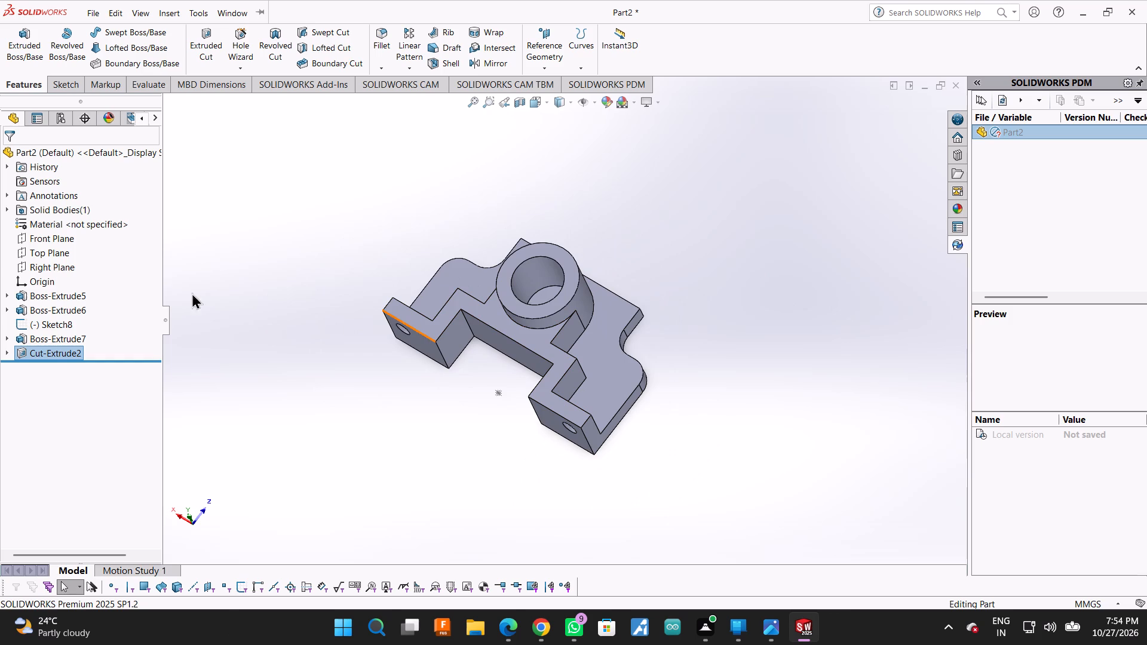
pyautogui.scroll(-2, 645, 378)
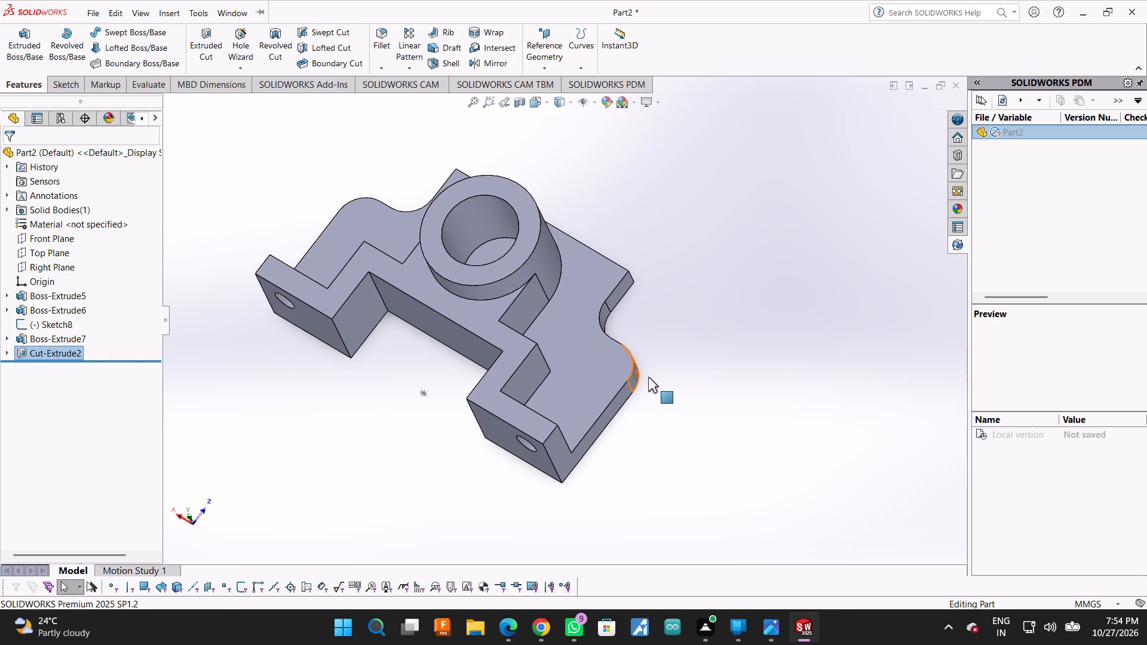
pyautogui.moveTo(671, 435); pyautogui.dragTo(373, 564, button='middle')
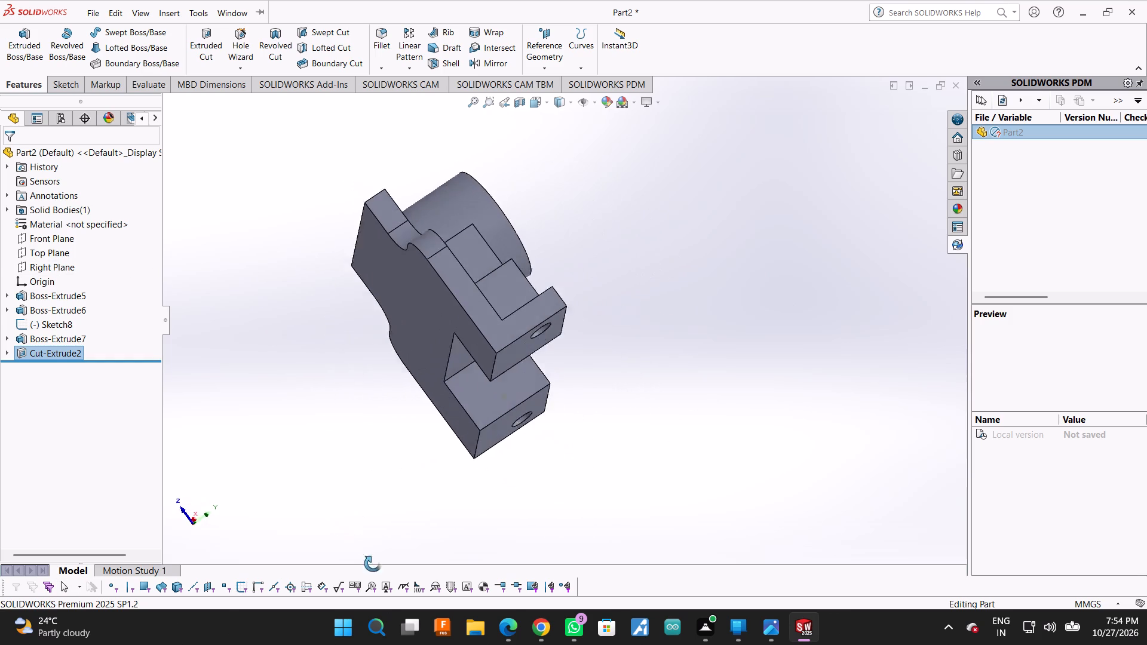
pyautogui.moveTo(373, 564); pyautogui.dragTo(384, 585, button='middle')
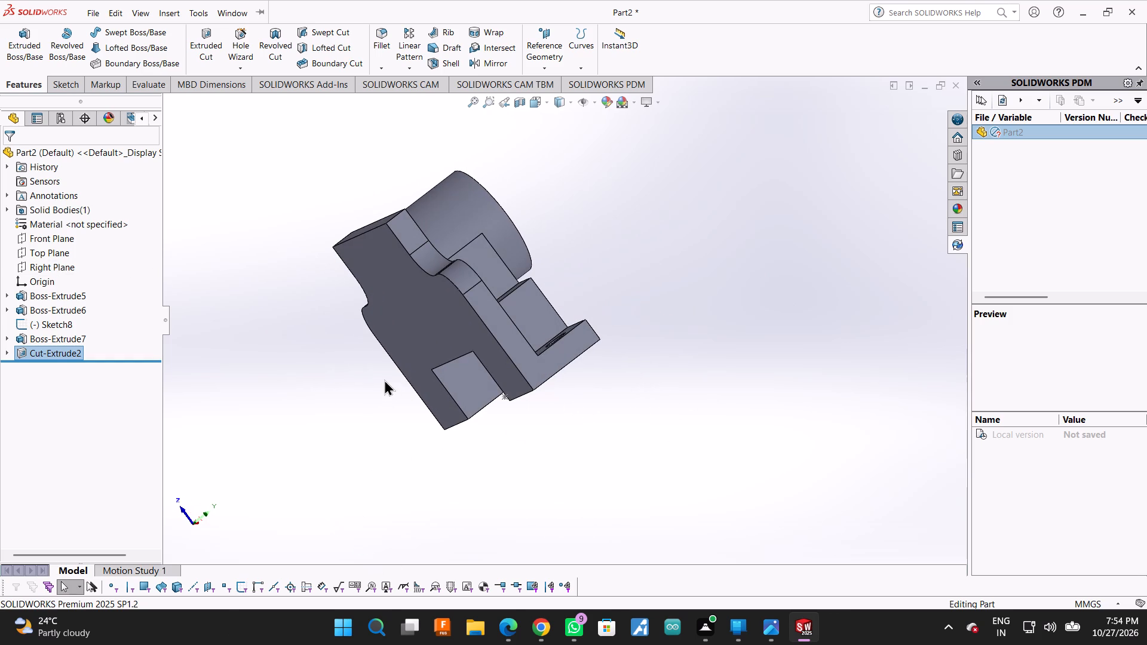
pyautogui.scroll(1, 384, 379)
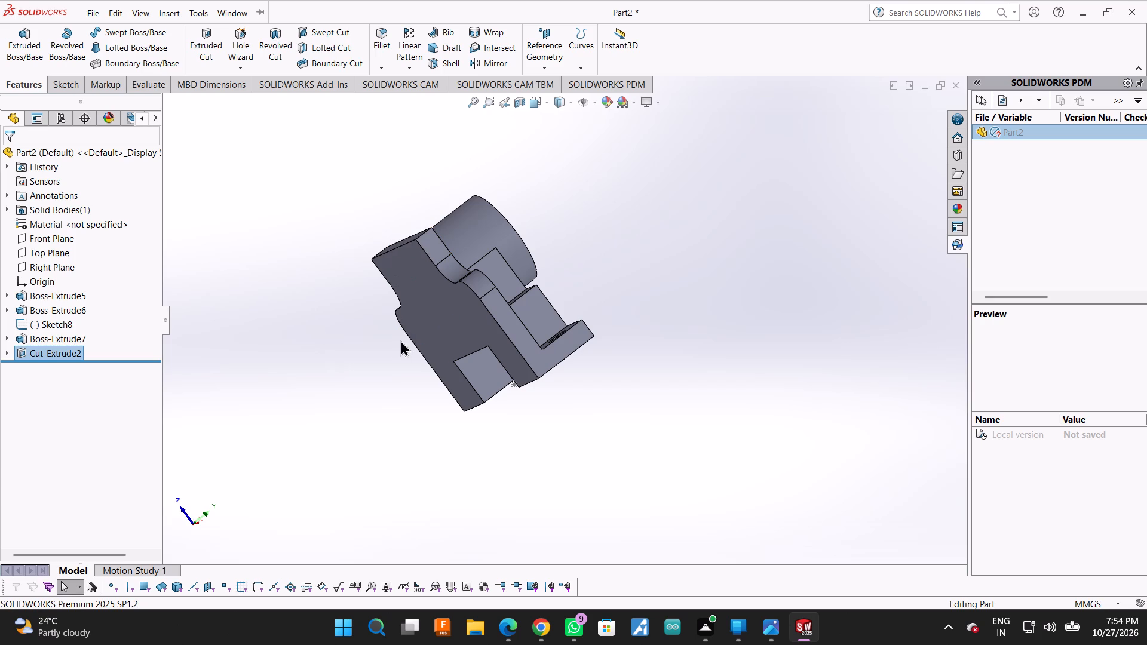
pyautogui.rightClick(878, 311)
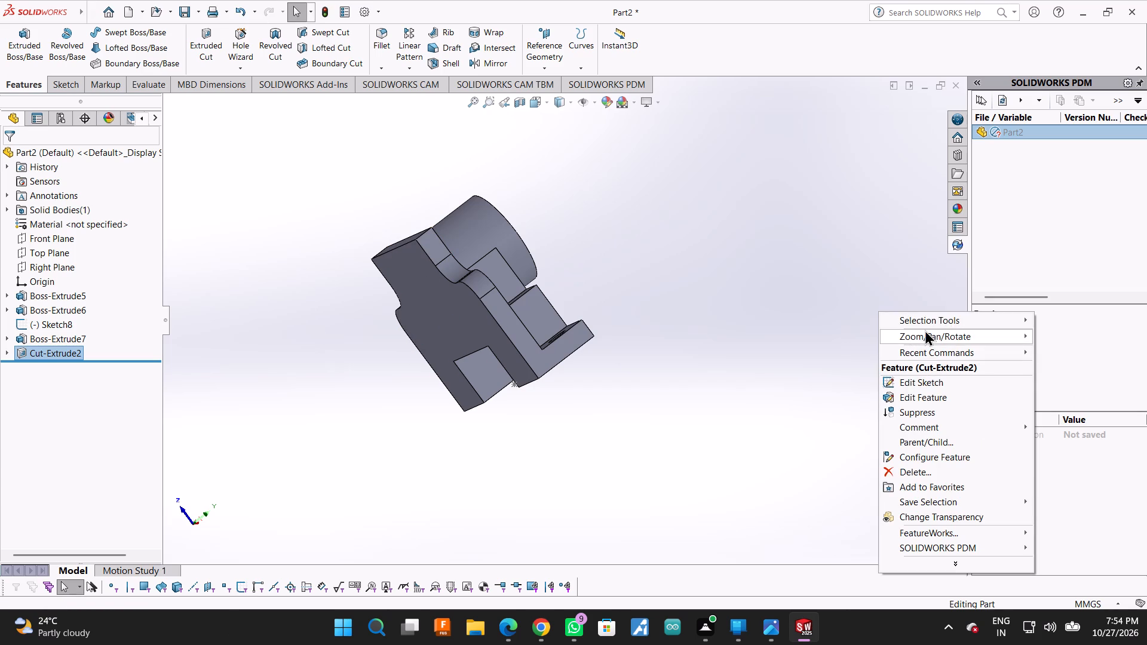
pyautogui.click(925, 330)
pyautogui.click(772, 398)
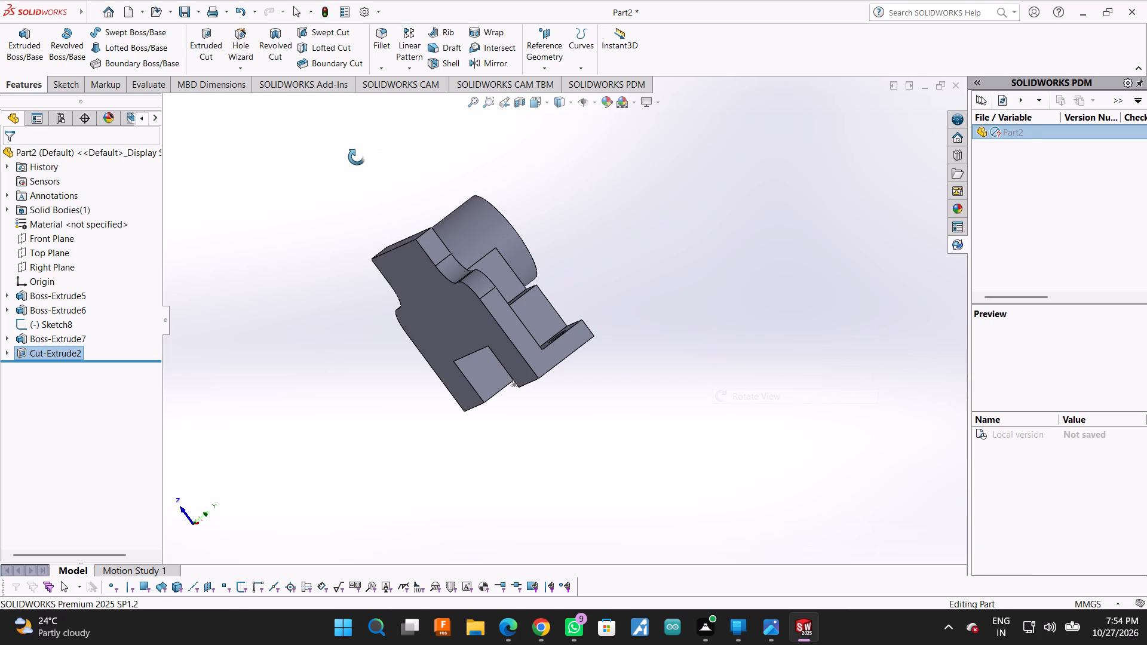
pyautogui.moveTo(355, 158); pyautogui.dragTo(301, 216)
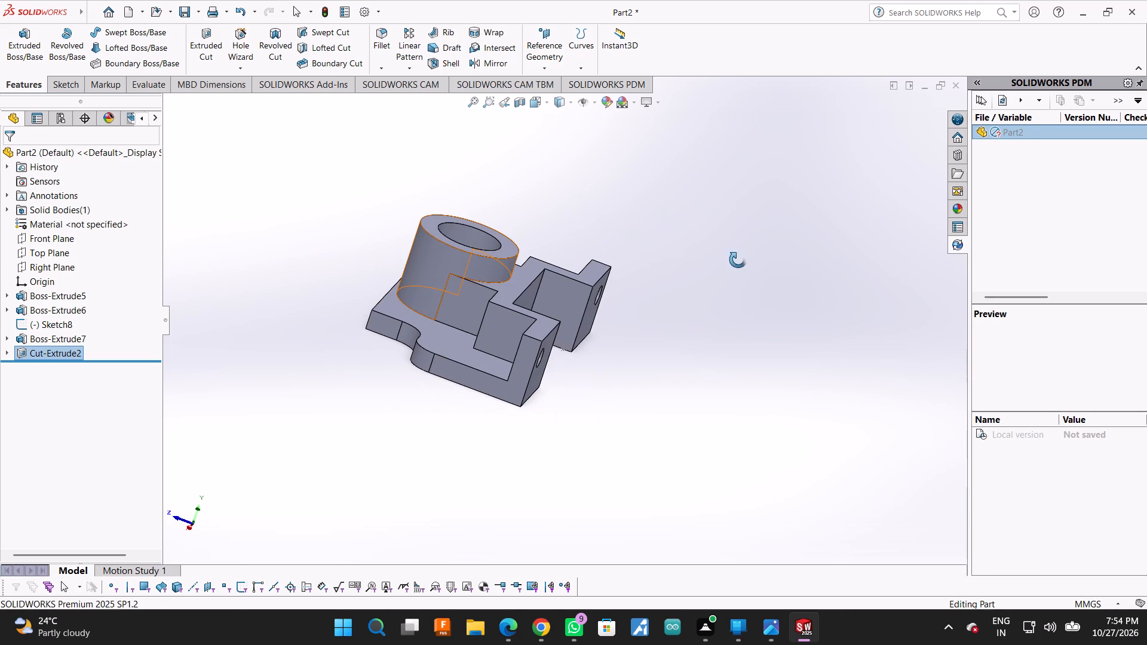
pyautogui.moveTo(968, 460); pyautogui.dragTo(1146, 451)
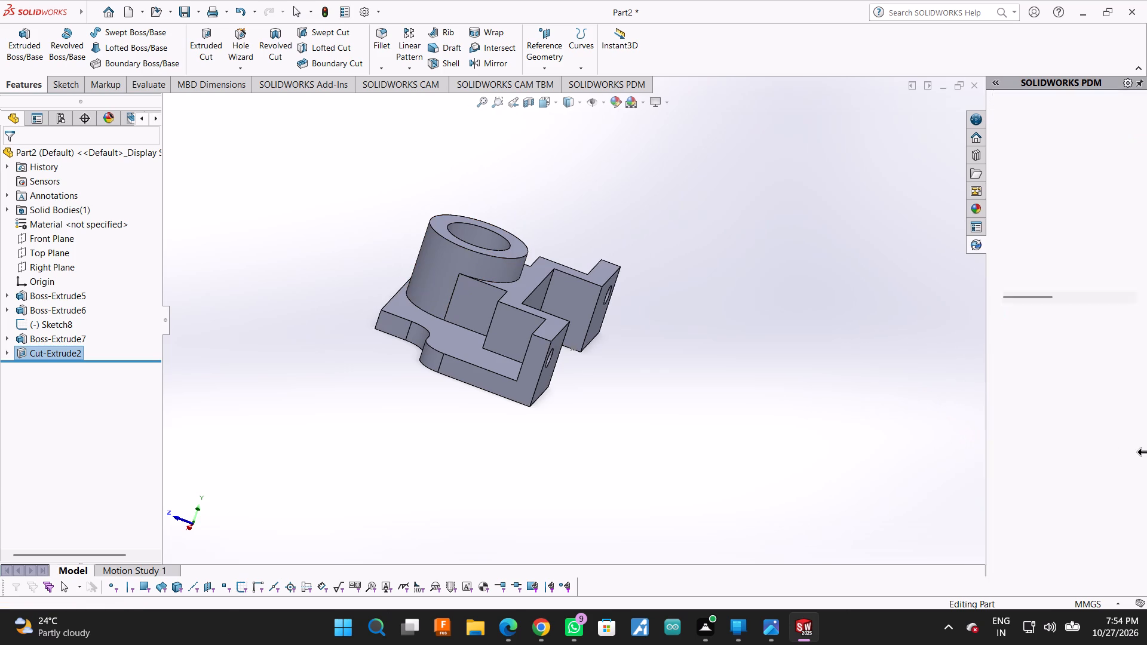
pyautogui.moveTo(1146, 451); pyautogui.dragTo(1146, 454)
pyautogui.press('Escape')
pyautogui.press('Escape')
pyautogui.rightClick(815, 407)
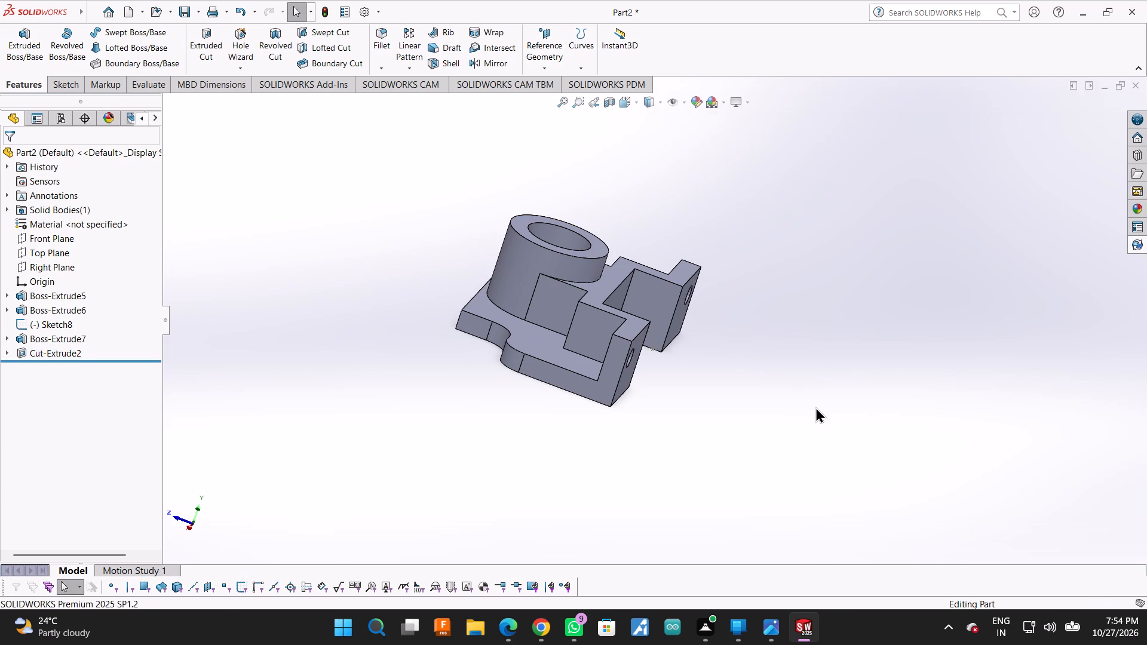
pyautogui.click(789, 327)
# Start a sketch on the bracket's L-shaped outer side face and display the model with hidden lines visible.
pyautogui.click(574, 380)
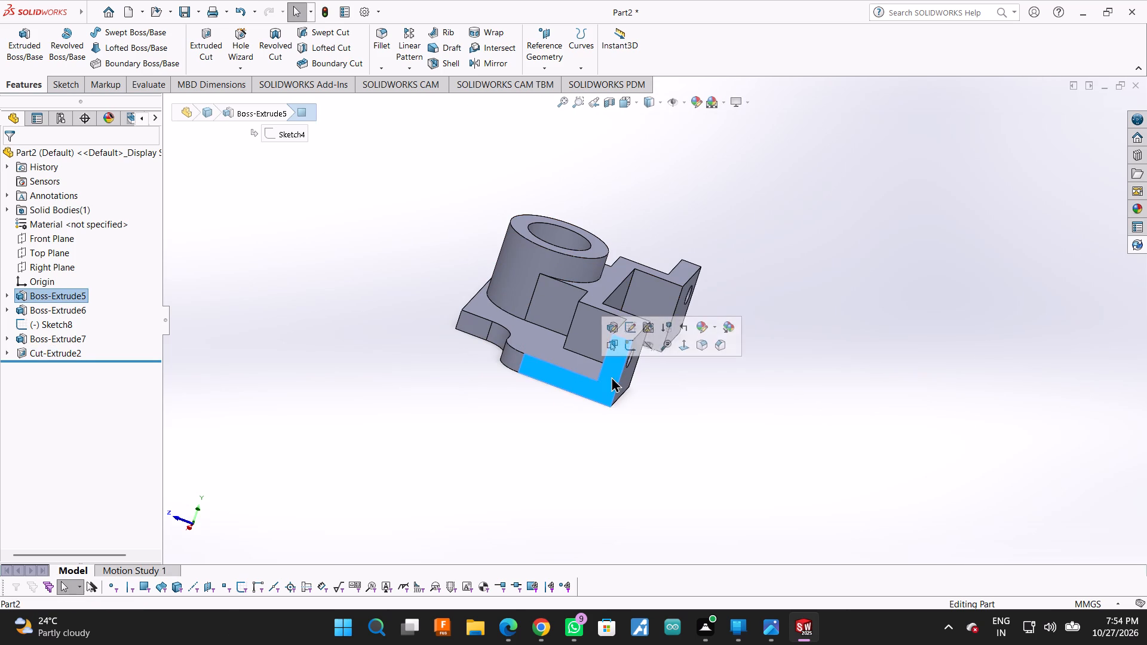
pyautogui.click(636, 346)
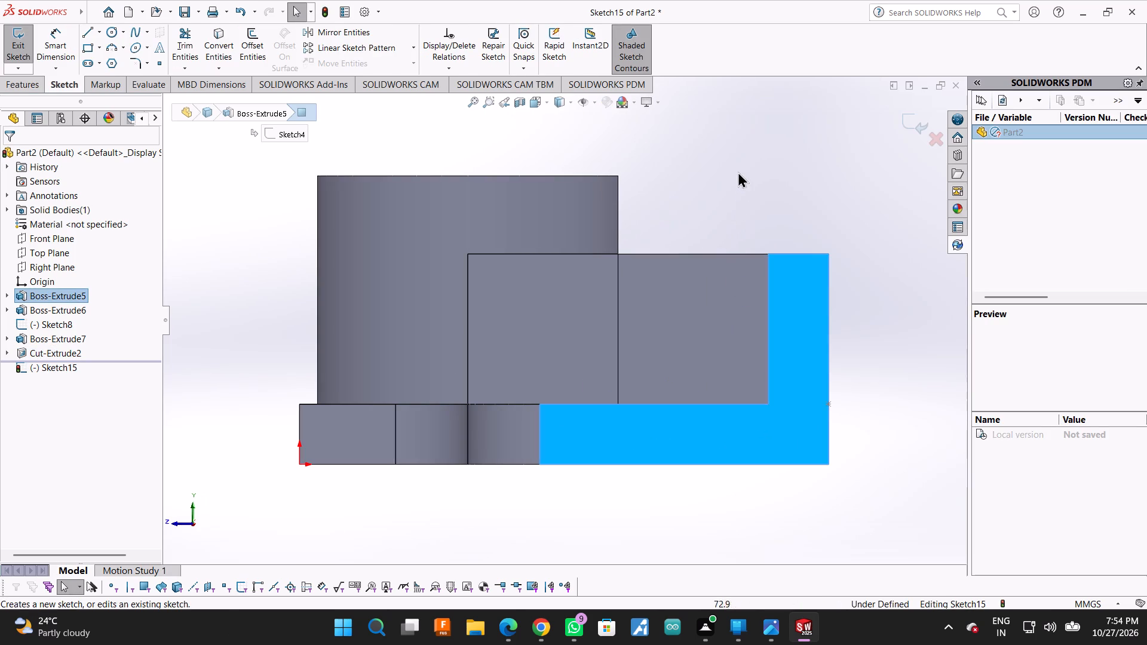
pyautogui.click(738, 171)
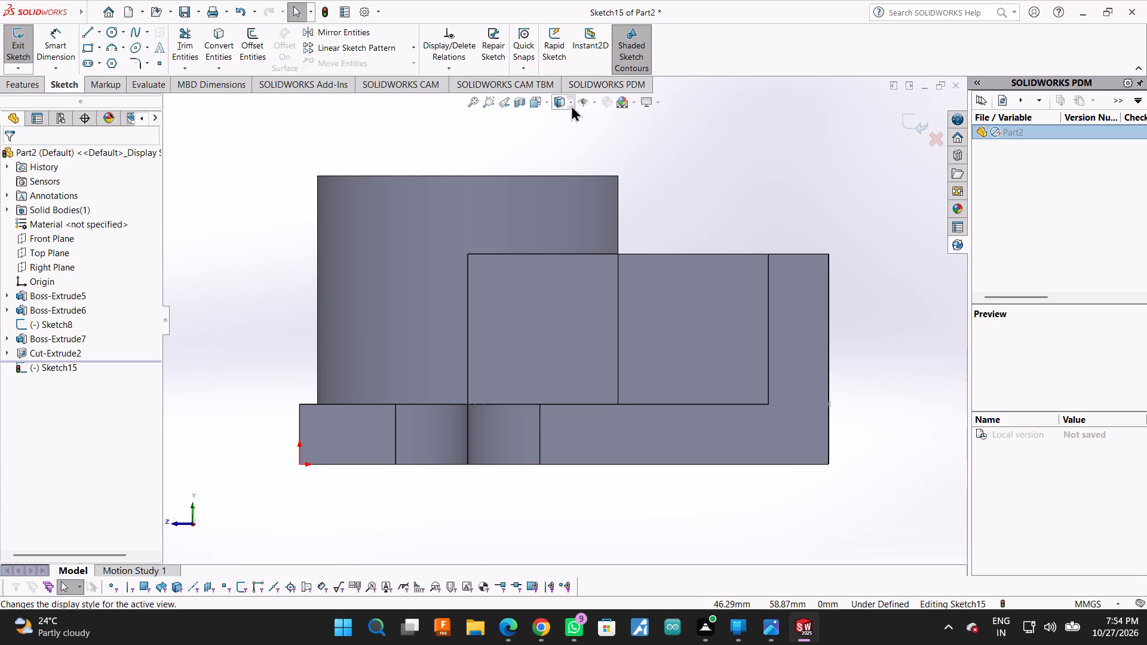
pyautogui.click(571, 105)
pyautogui.click(559, 165)
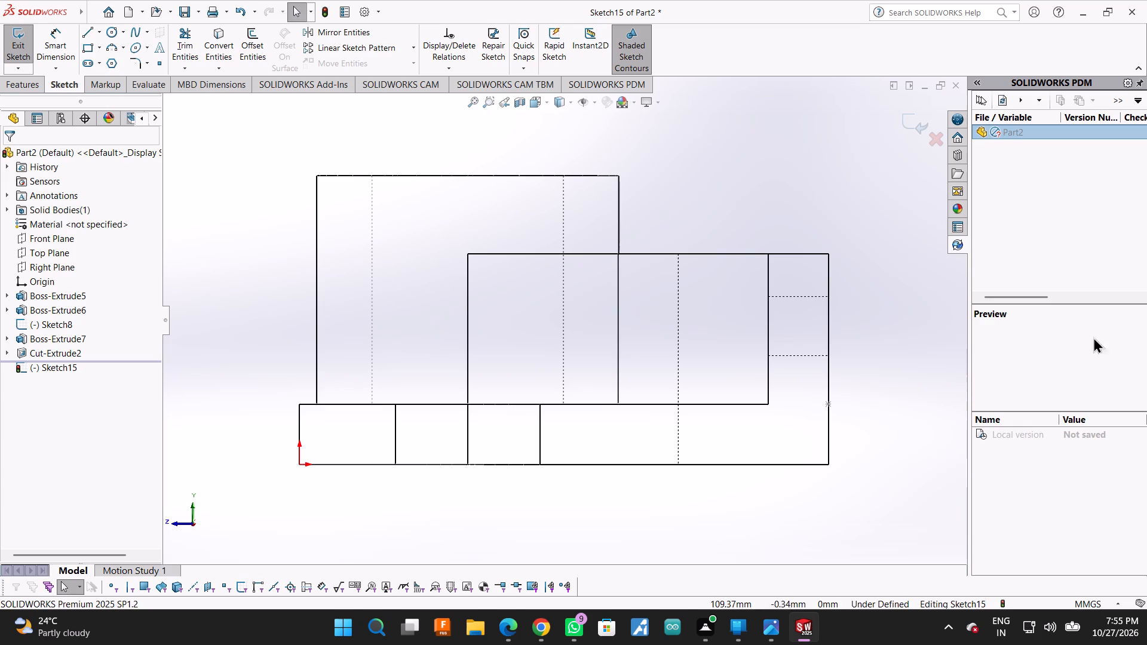
# Sketch two consecutive horizontal lines along the bottom edge from the origin, the first 28 mm and the second about 33 mm long.
pyautogui.click(84, 33)
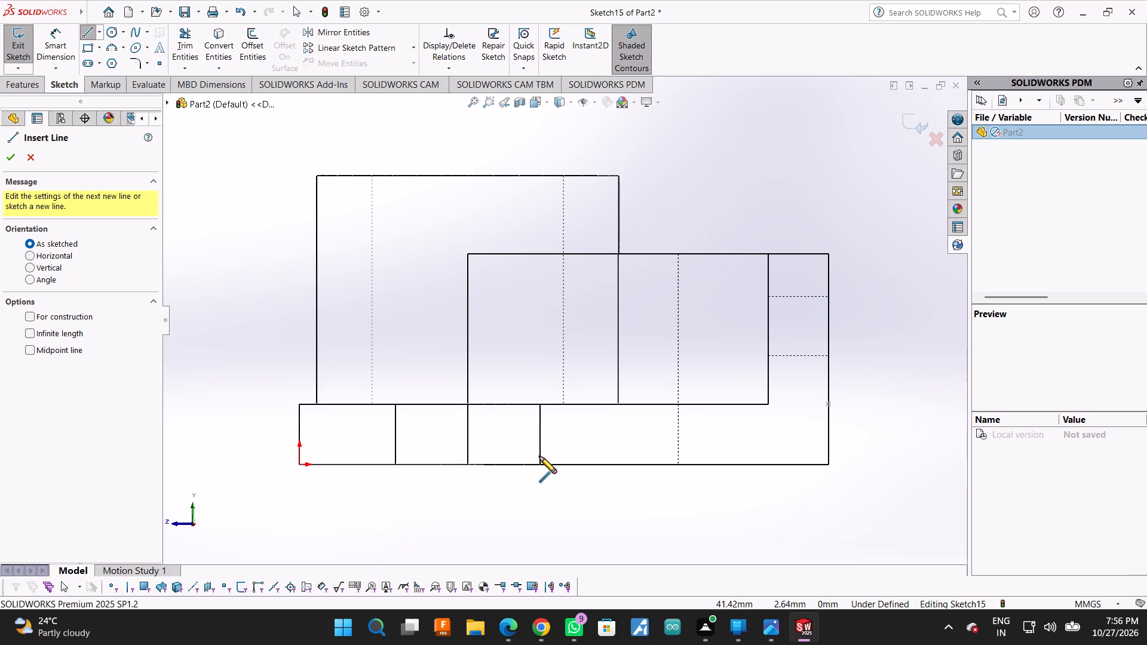
pyautogui.click(298, 464)
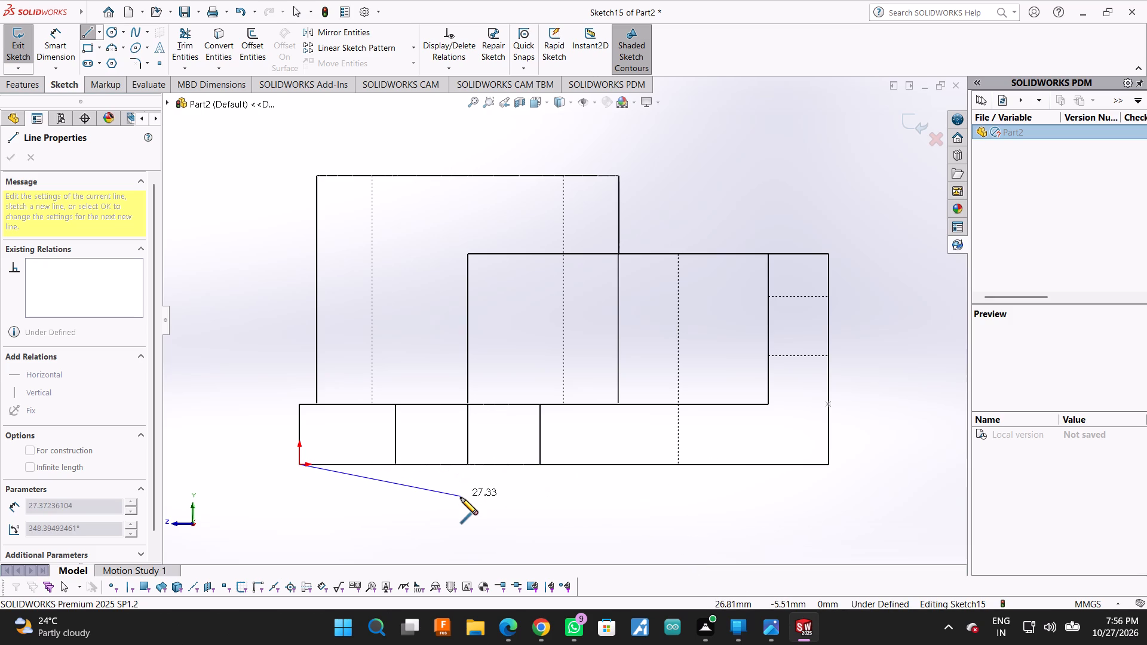
pyautogui.click(468, 465)
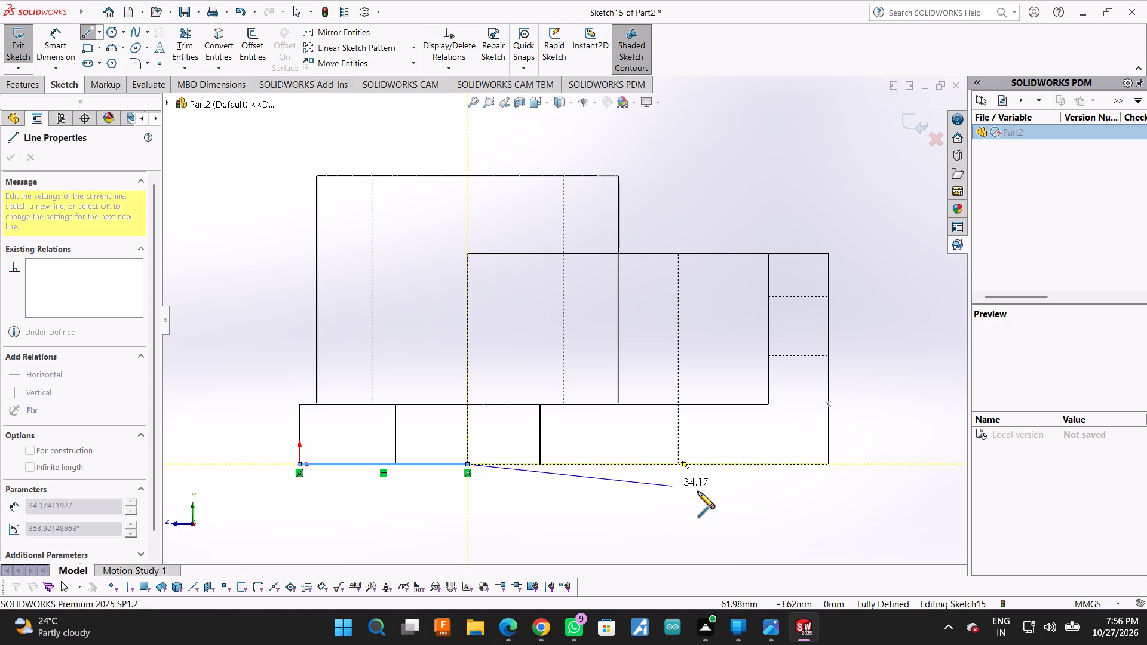
pyautogui.click(667, 464)
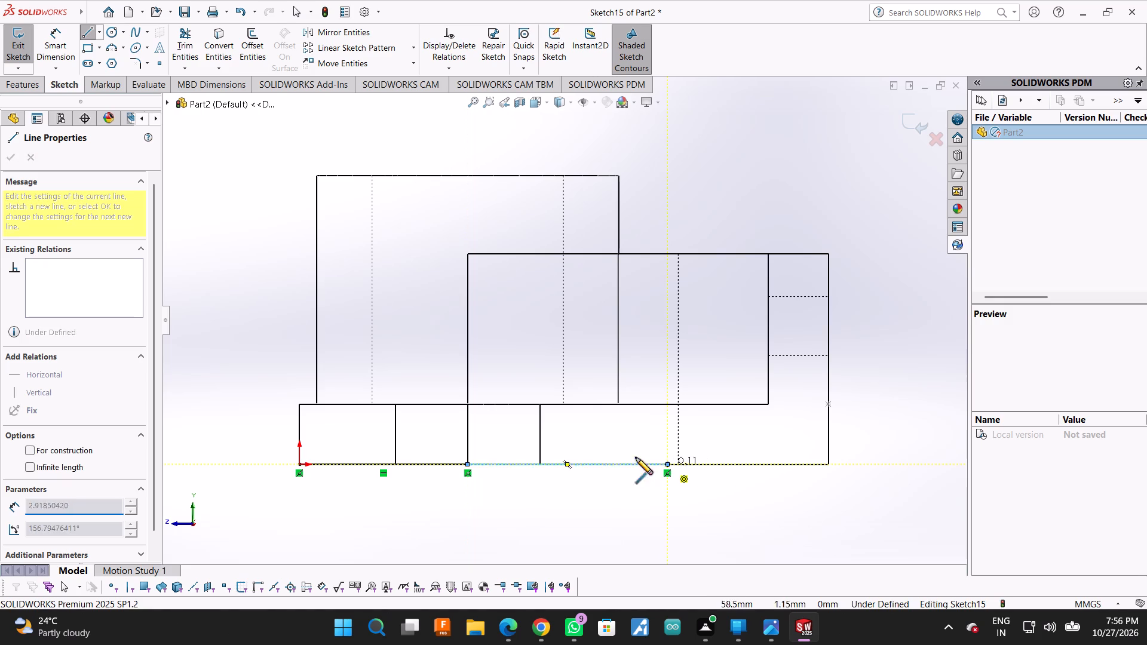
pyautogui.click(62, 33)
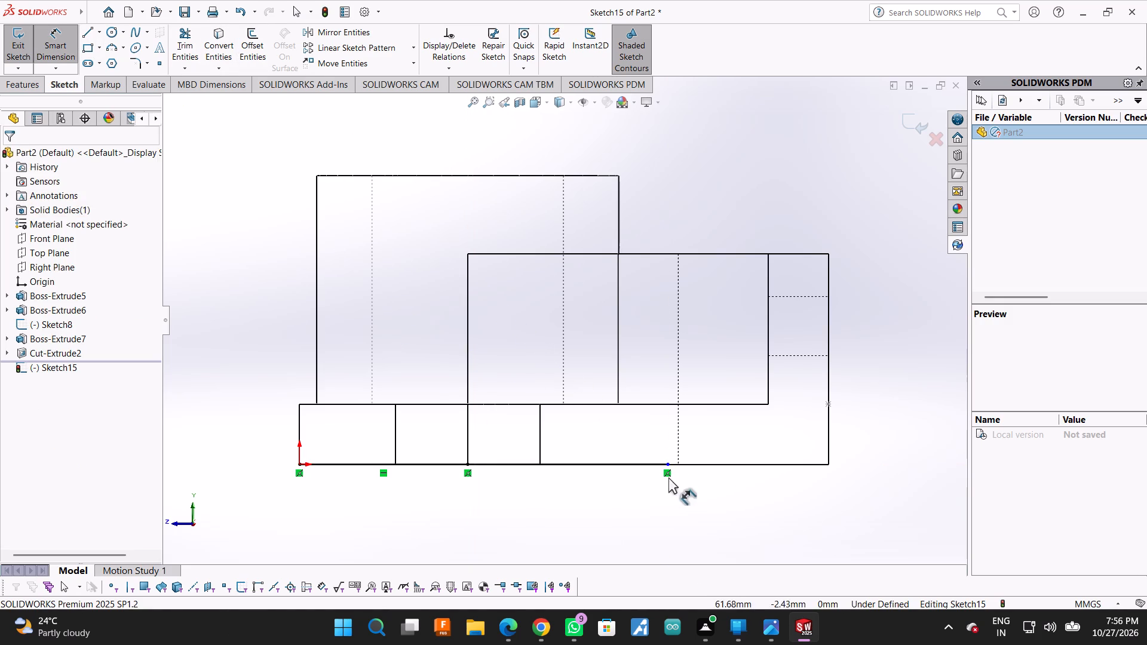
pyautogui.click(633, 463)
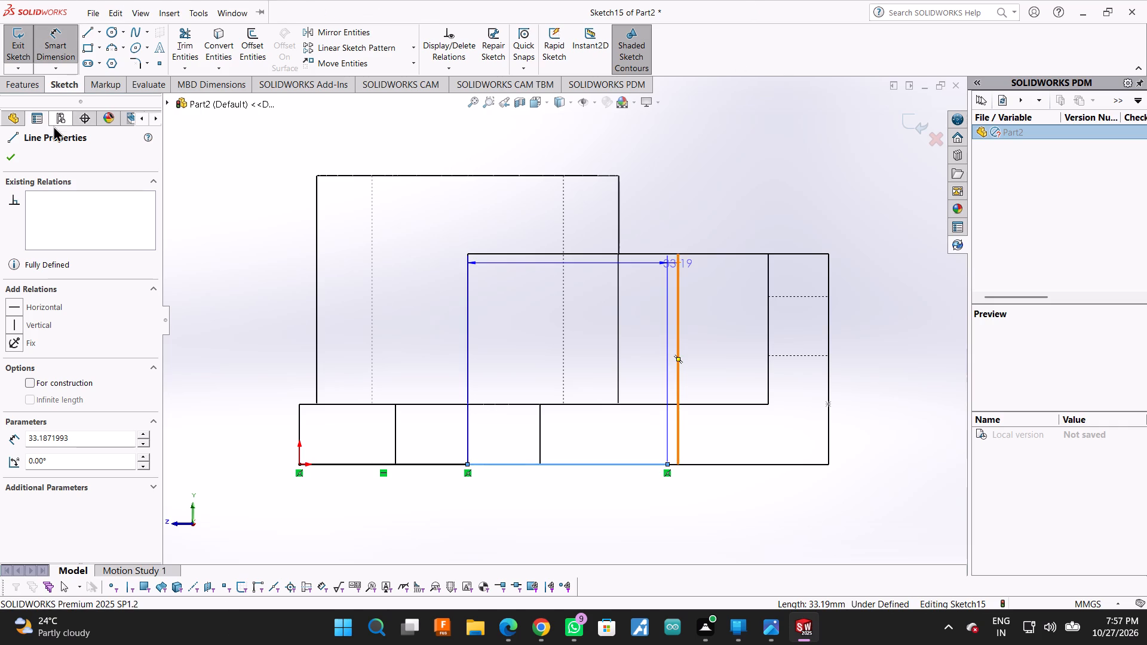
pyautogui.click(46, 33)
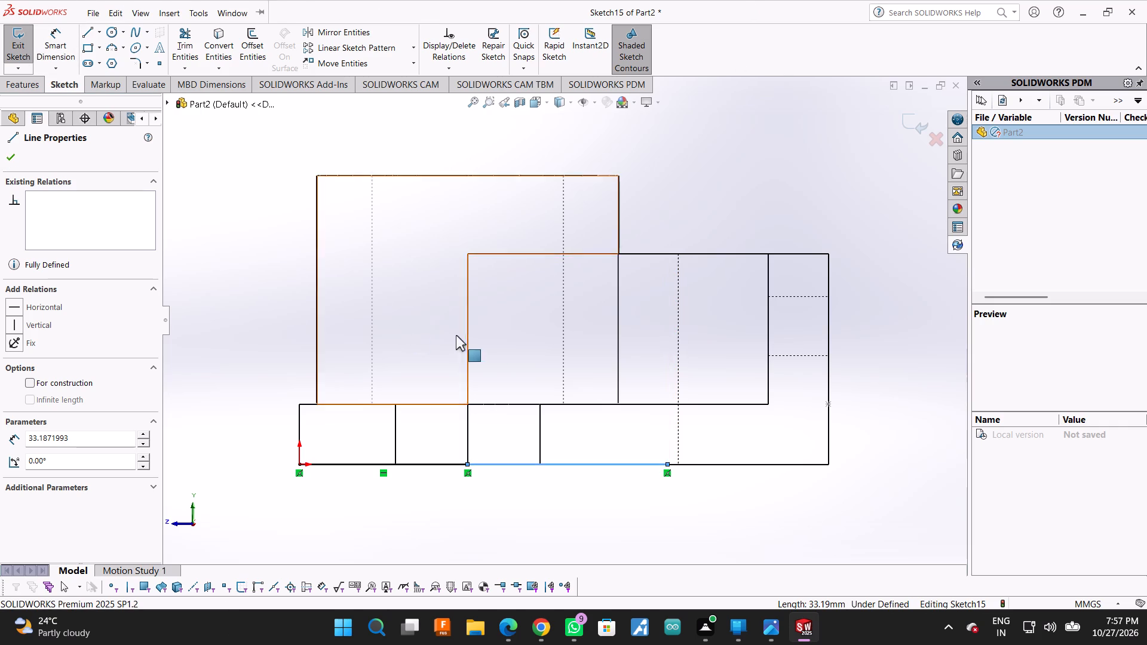
# Set the length of the second bottom line to 33 mm in its line properties.
pyautogui.click(579, 465)
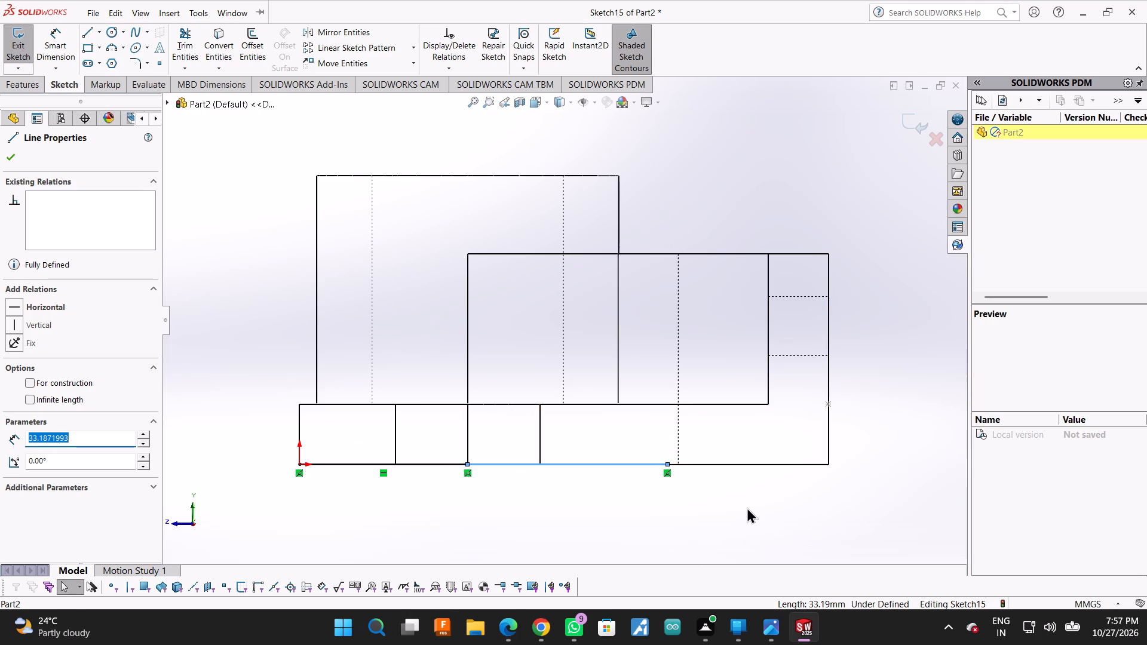
pyautogui.write('33')
pyautogui.press('Return')
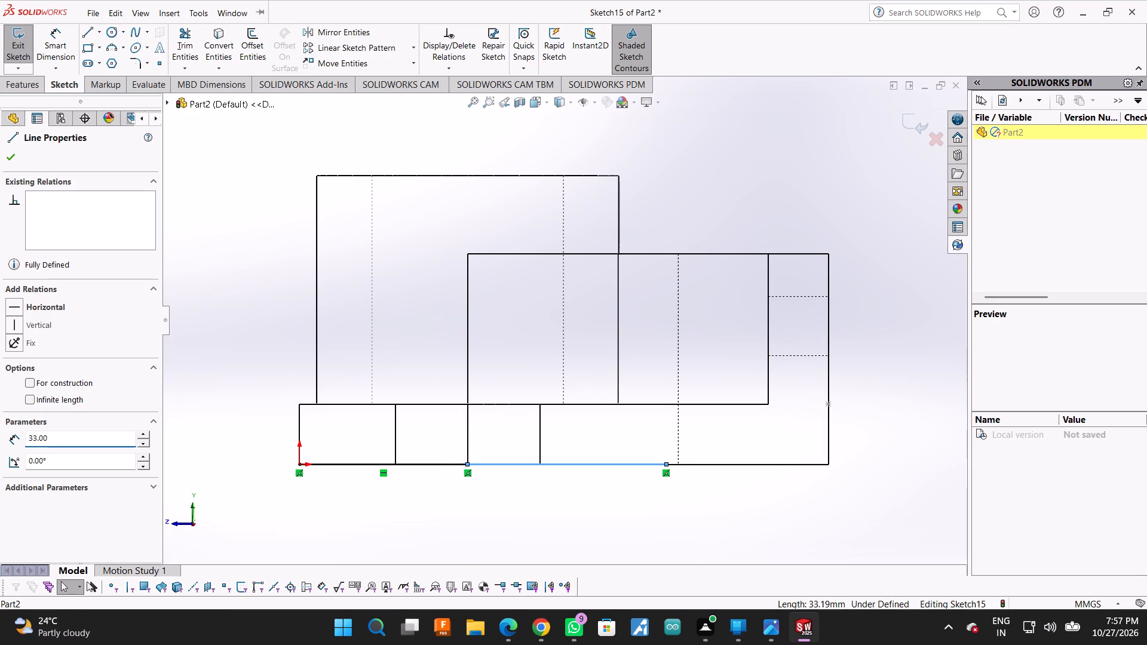
pyautogui.click(15, 161)
# Dimension the second bottom line at 33 mm, placing the dimension above the model.
pyautogui.click(41, 34)
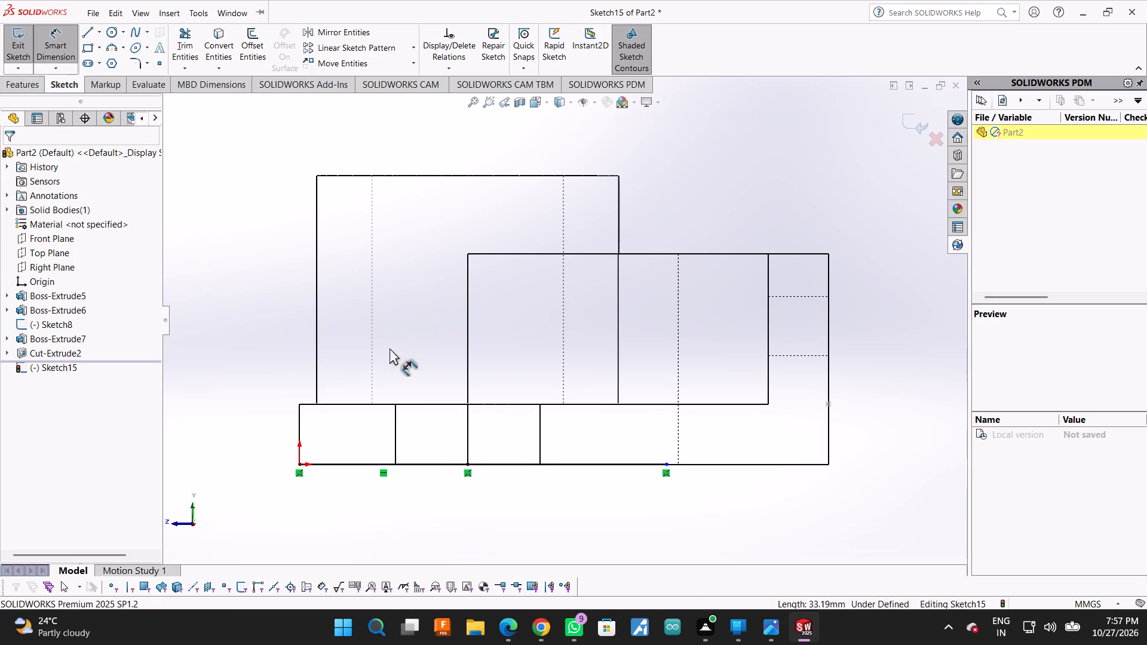
pyautogui.click(576, 466)
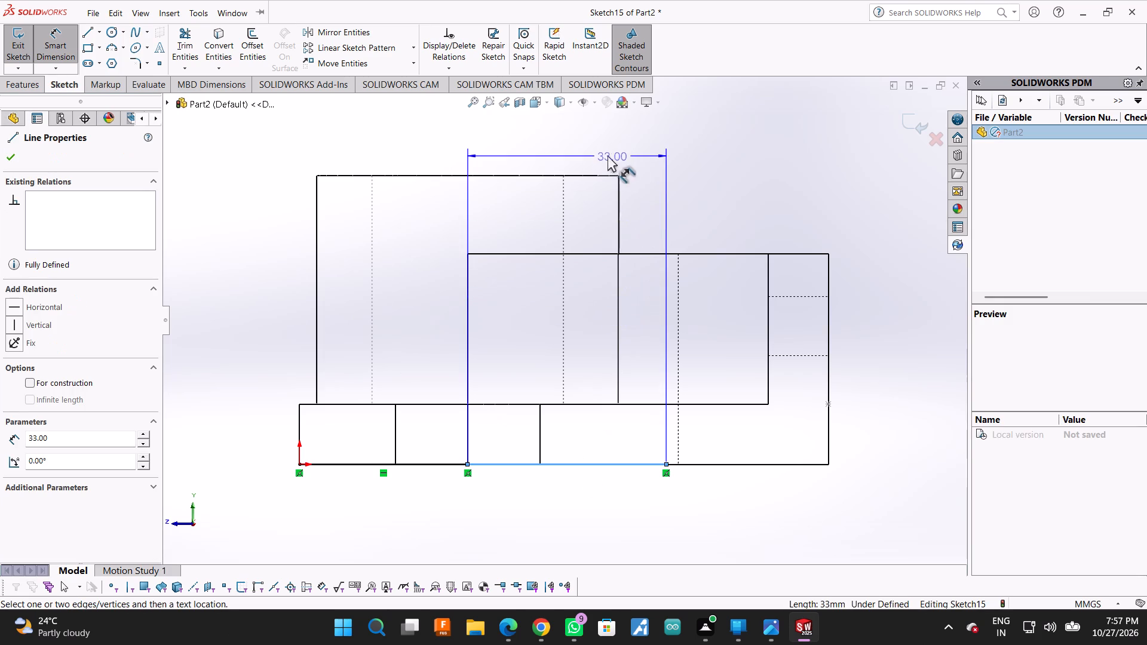
pyautogui.click(605, 155)
pyautogui.click(365, 462)
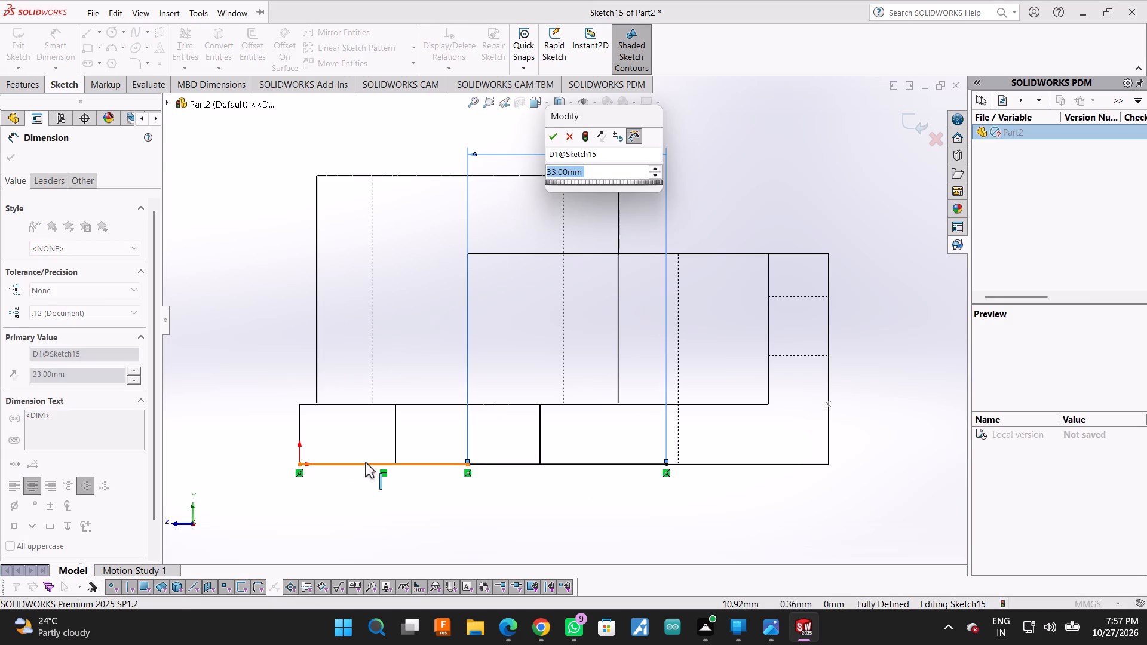
pyautogui.click(553, 132)
# Add a driven dimension to the first bottom line from the origin, level with the 33 mm dimension above the model.
pyautogui.click(421, 465)
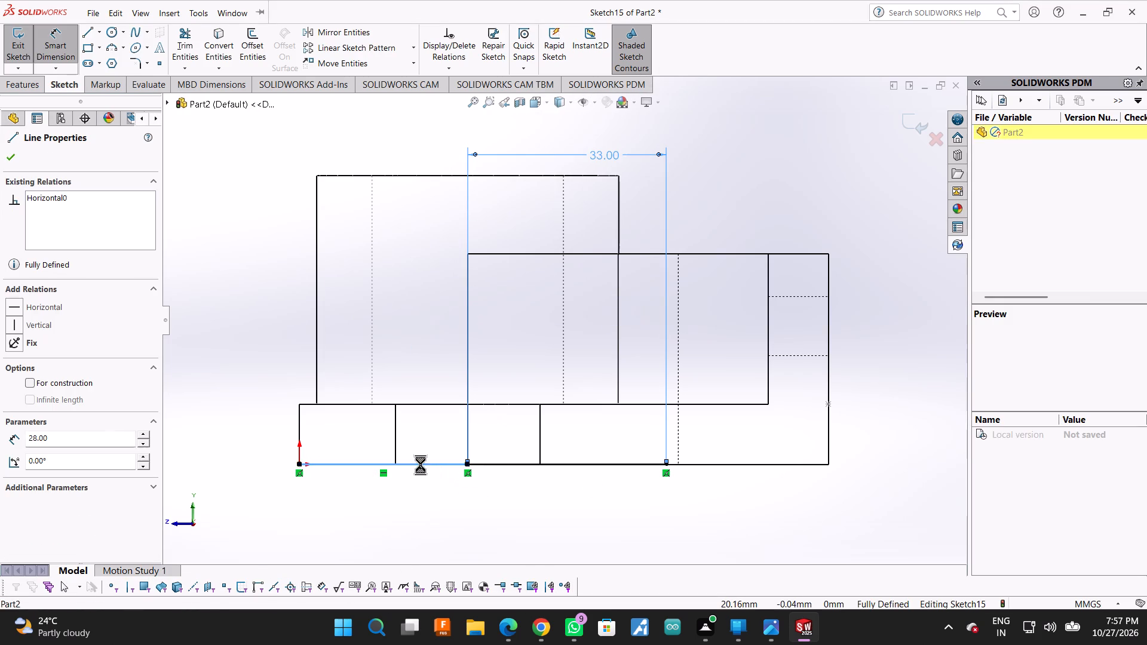
pyautogui.click(422, 154)
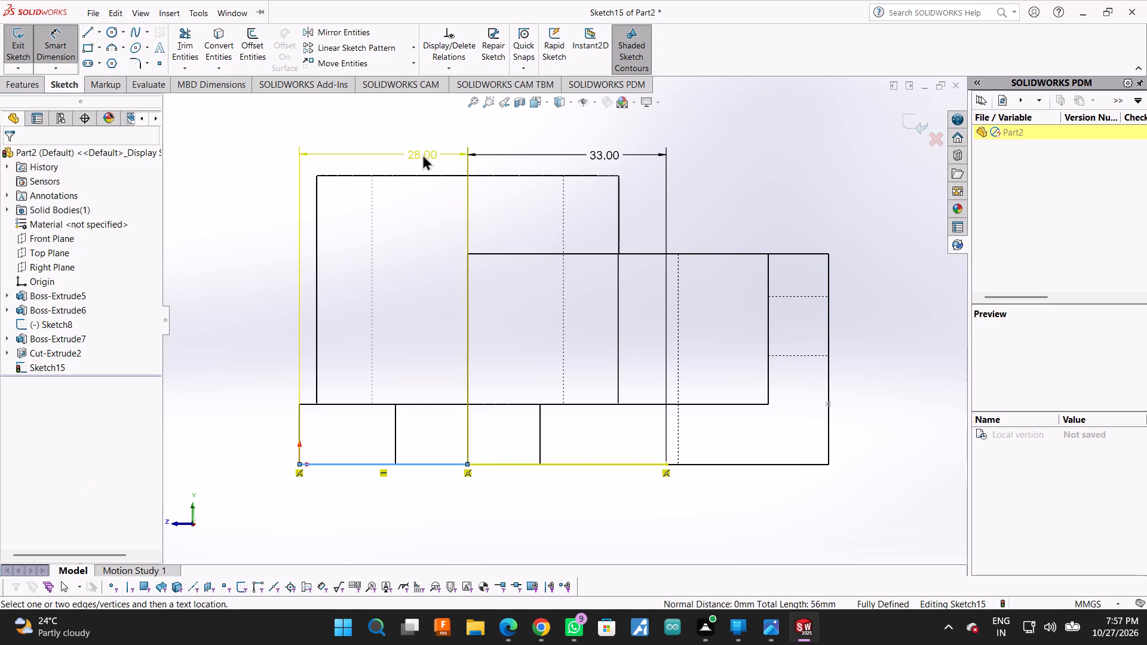
pyautogui.click(630, 305)
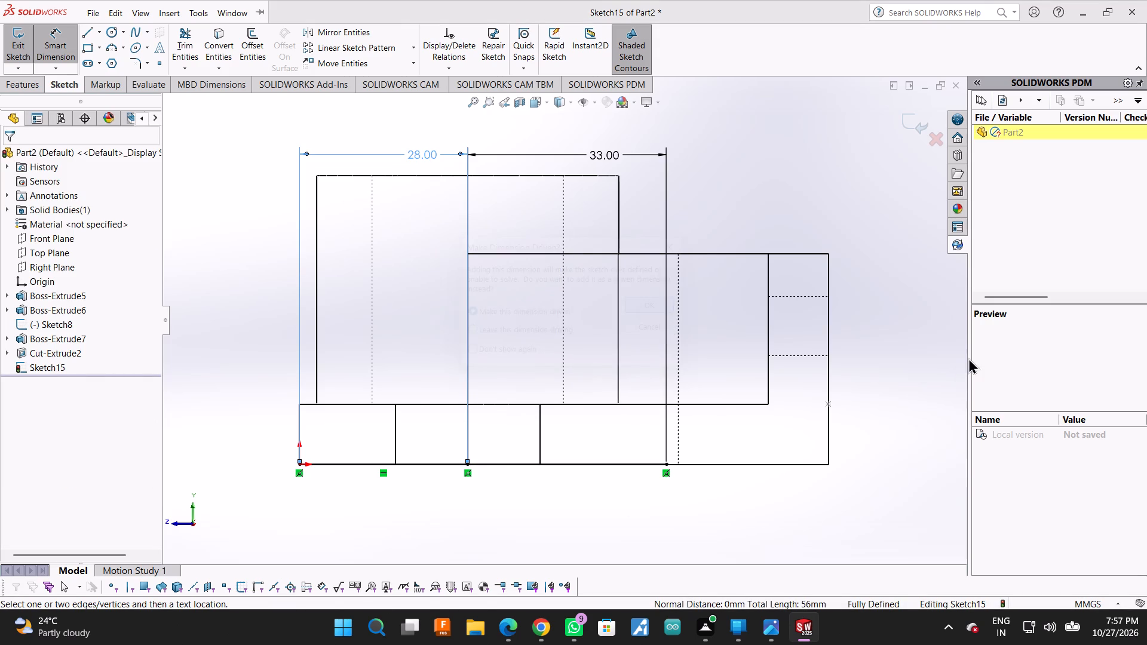
pyautogui.moveTo(971, 352); pyautogui.dragTo(1146, 337)
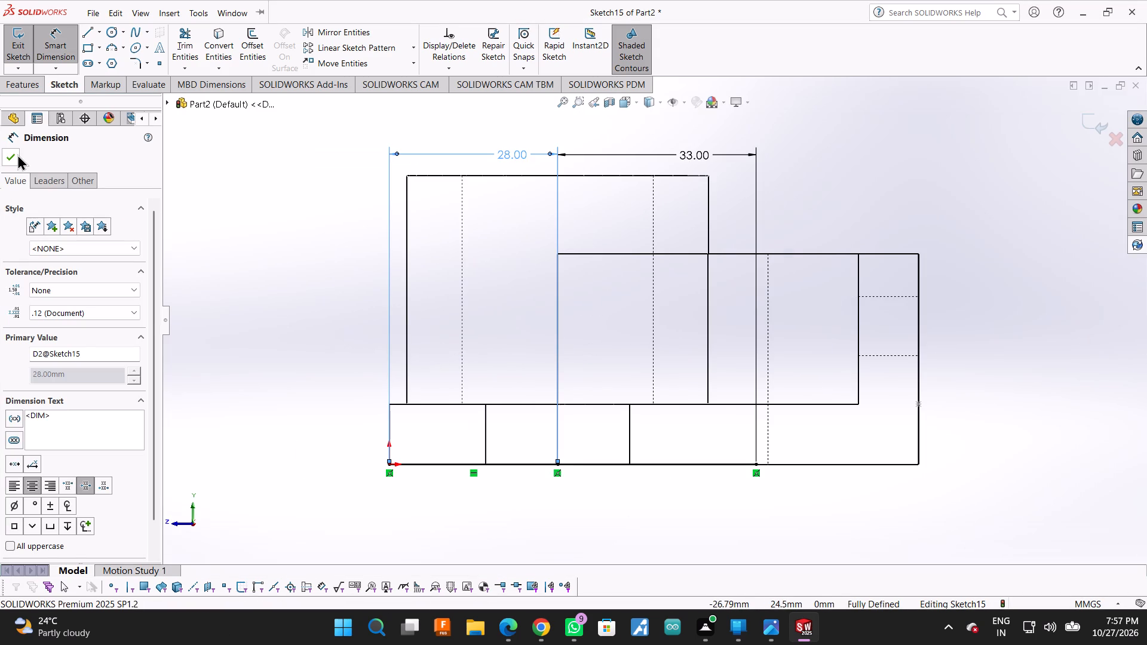
pyautogui.click(10, 148)
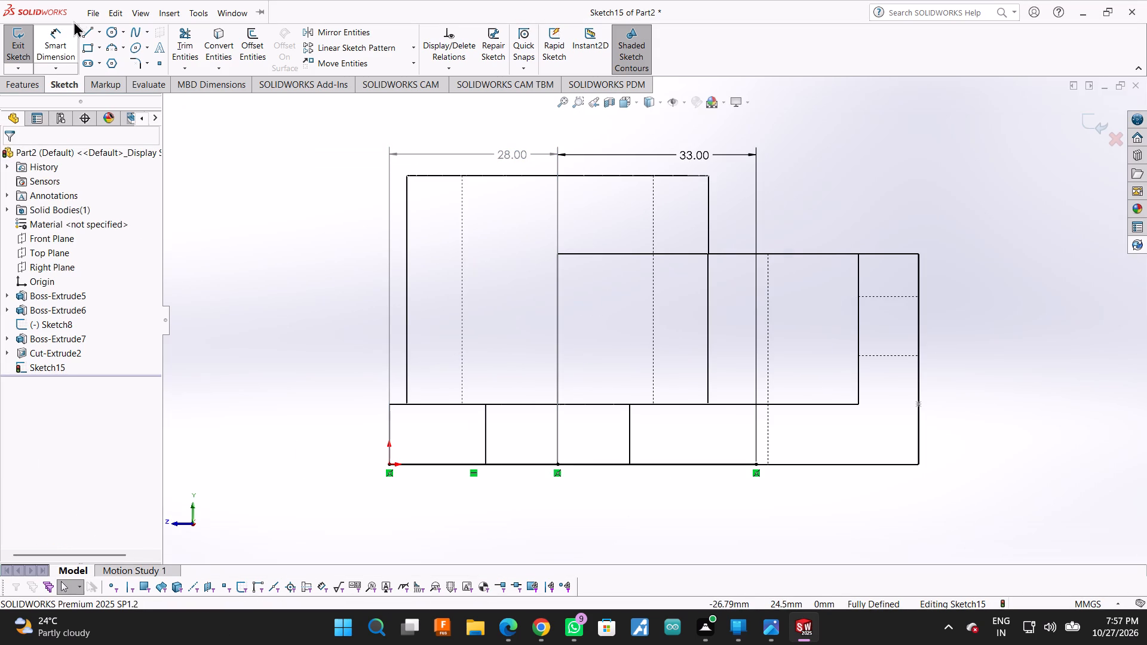
# Sketch a vertical line about 70 mm long downward from the point where the two bottom lines meet.
pyautogui.click(82, 30)
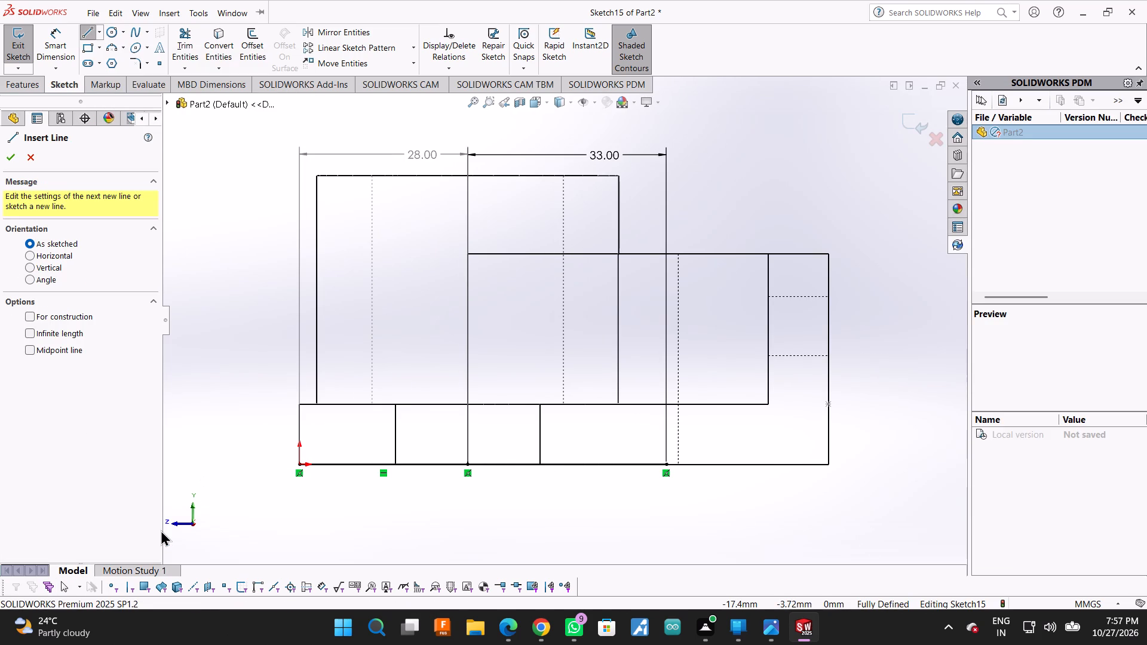
pyautogui.scroll(4, 493, 272)
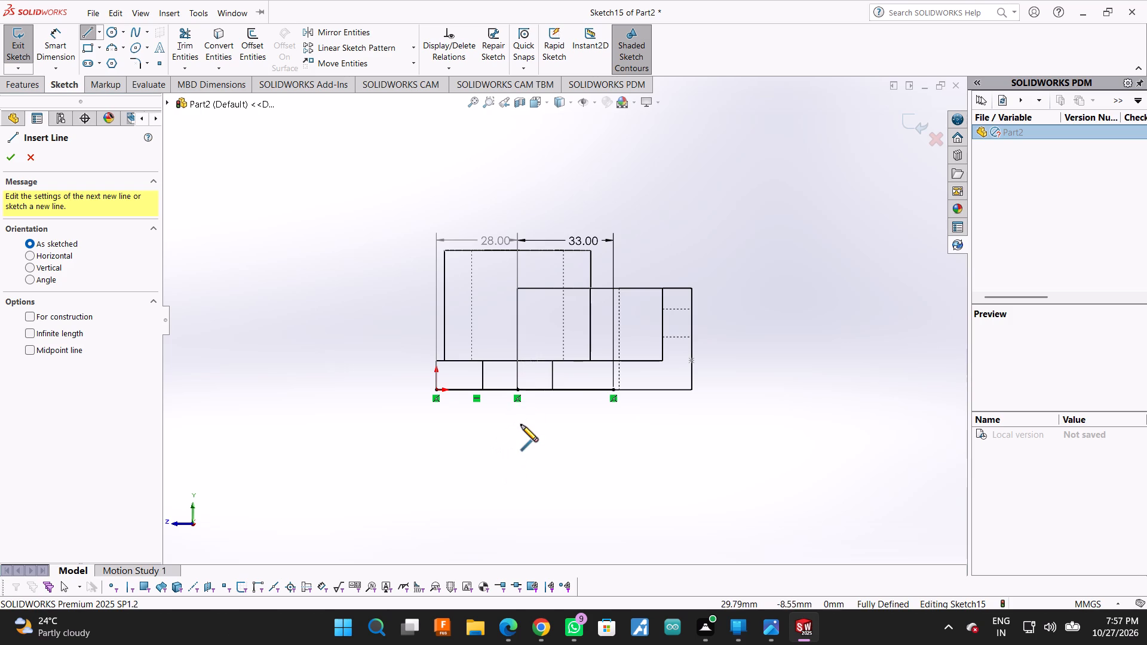
pyautogui.click(516, 389)
pyautogui.scroll(2, 523, 389)
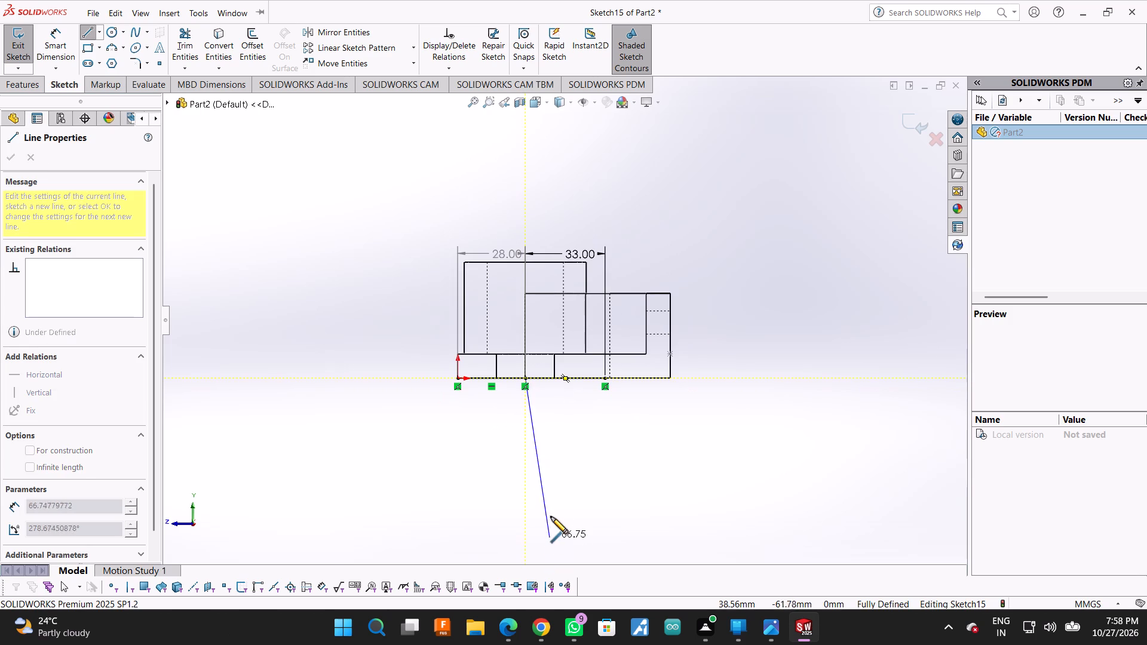
pyautogui.scroll(2, 528, 496)
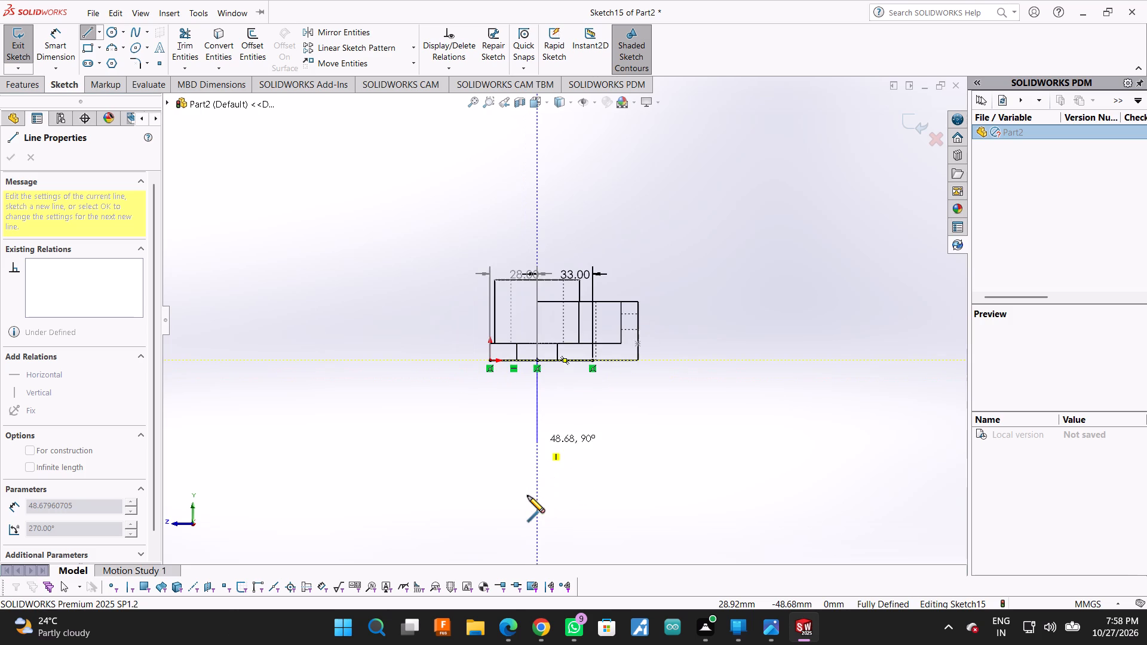
pyautogui.scroll(-1, 539, 476)
pyautogui.click(540, 471)
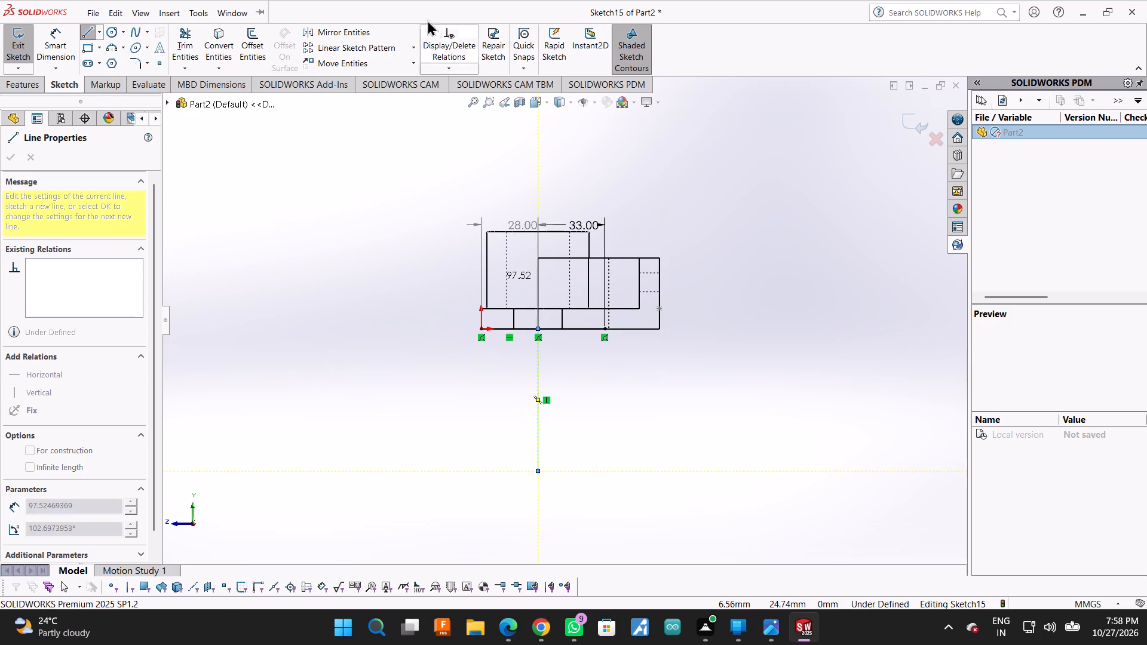
# Dimension the vertical line below the bracket at 56 mm, placing the dimension beside it.
pyautogui.click(62, 31)
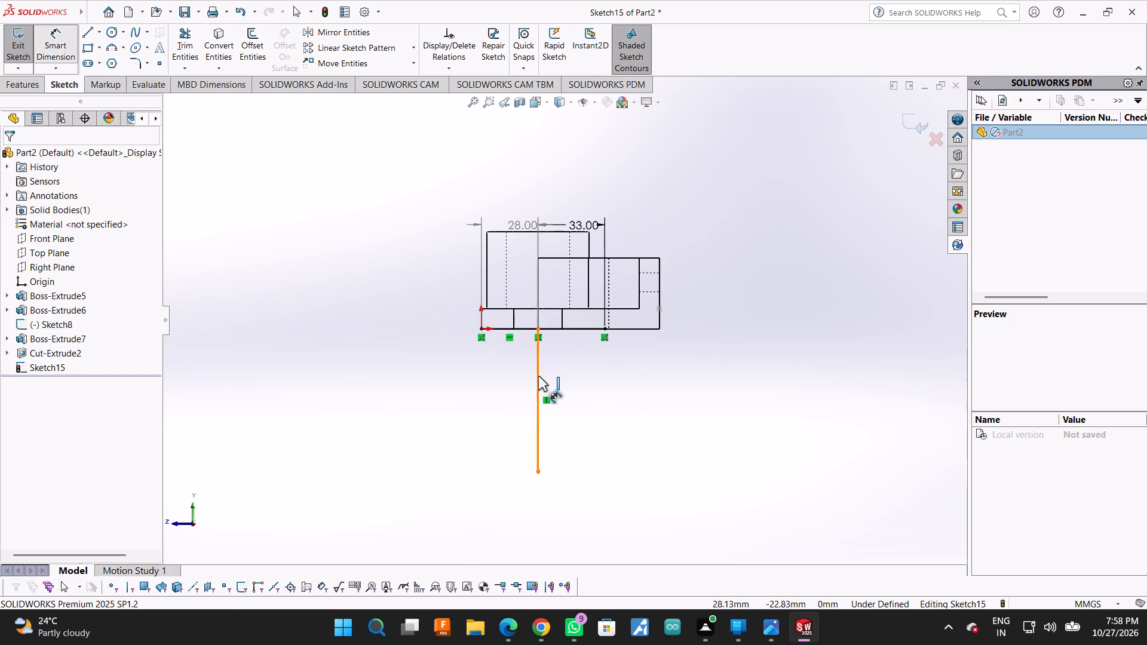
pyautogui.click(539, 376)
pyautogui.click(349, 383)
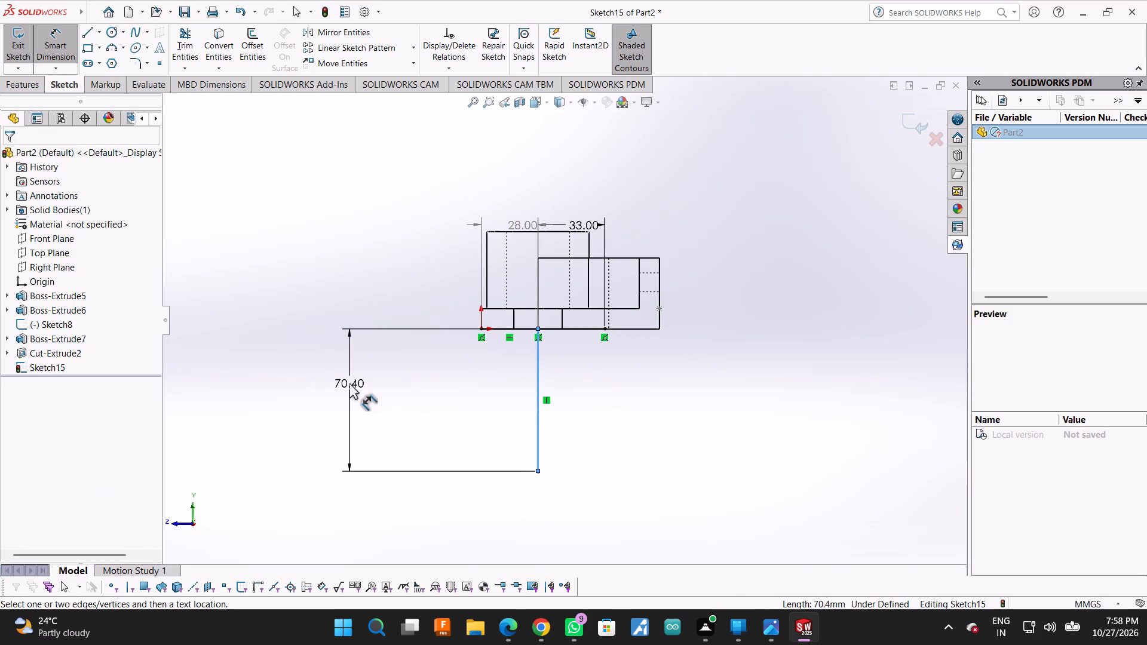
pyautogui.write('56')
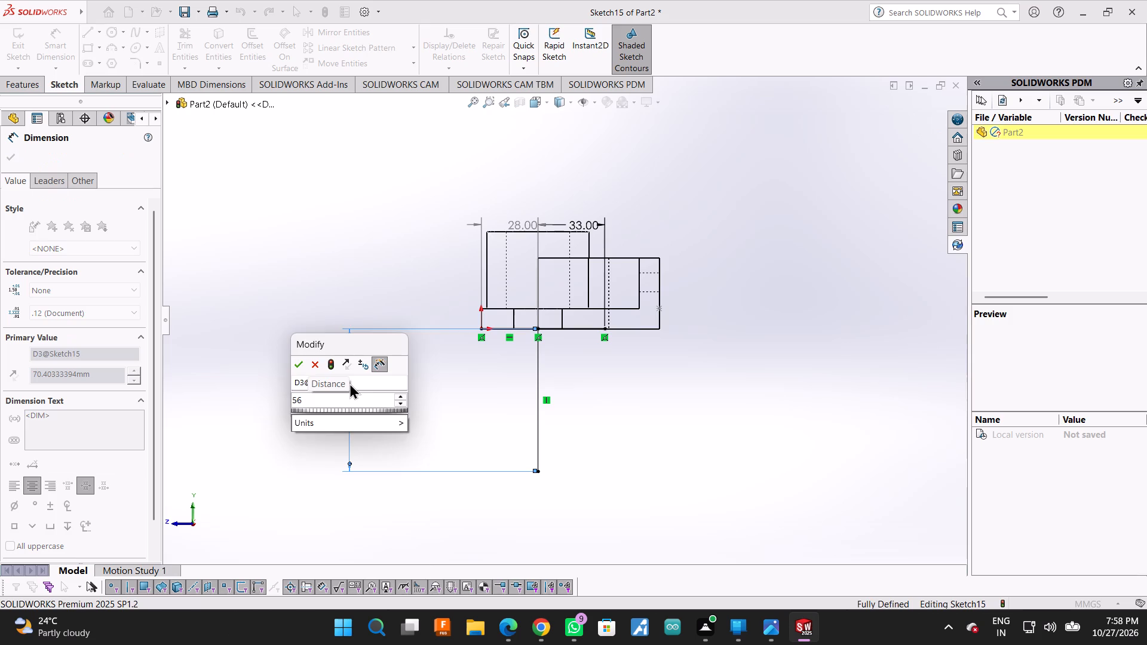
pyautogui.press('Return')
pyautogui.click(13, 152)
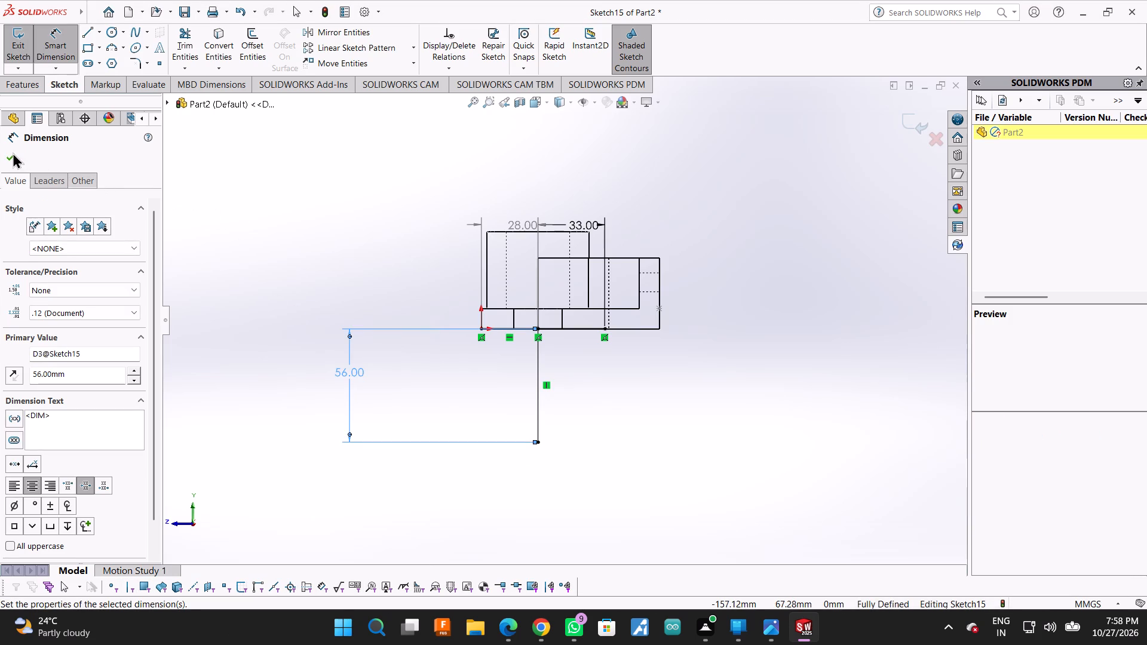
# Sketch two concentric circles centred on the vertical line's lower end, with radii of about 20 mm and 15 mm.
pyautogui.click(108, 35)
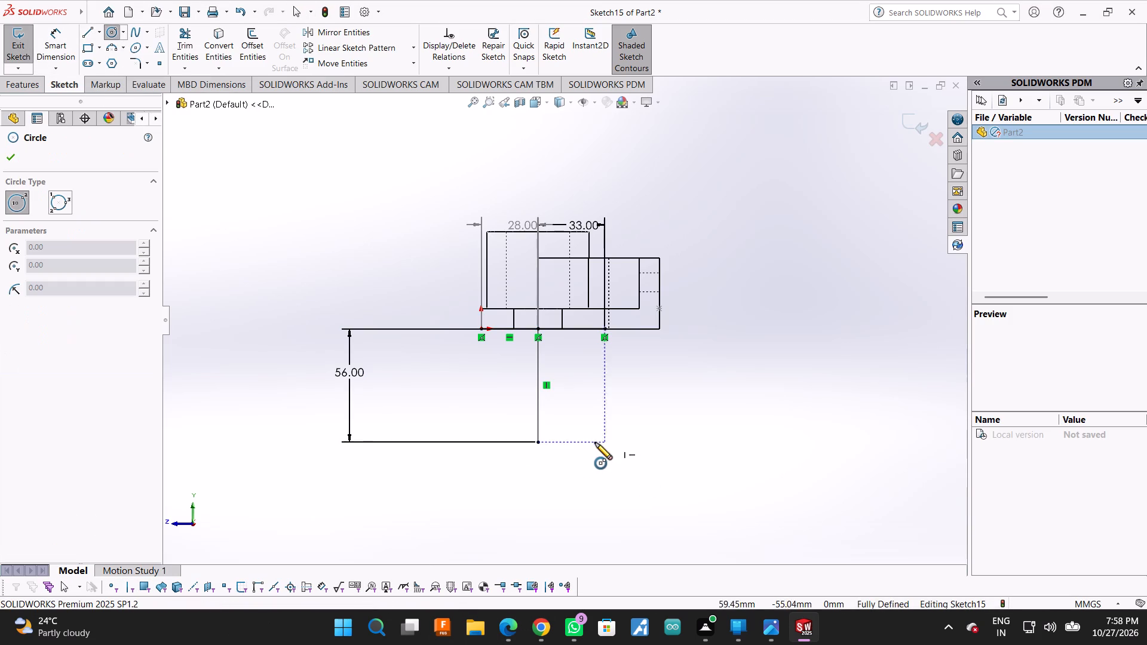
pyautogui.click(539, 443)
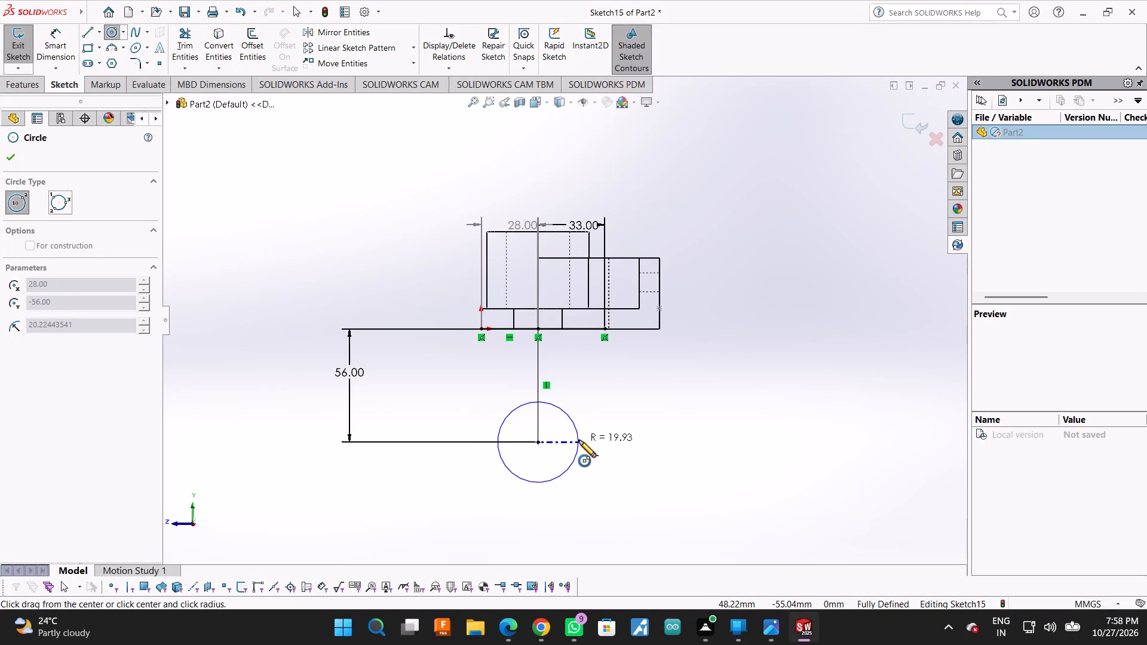
pyautogui.click(579, 440)
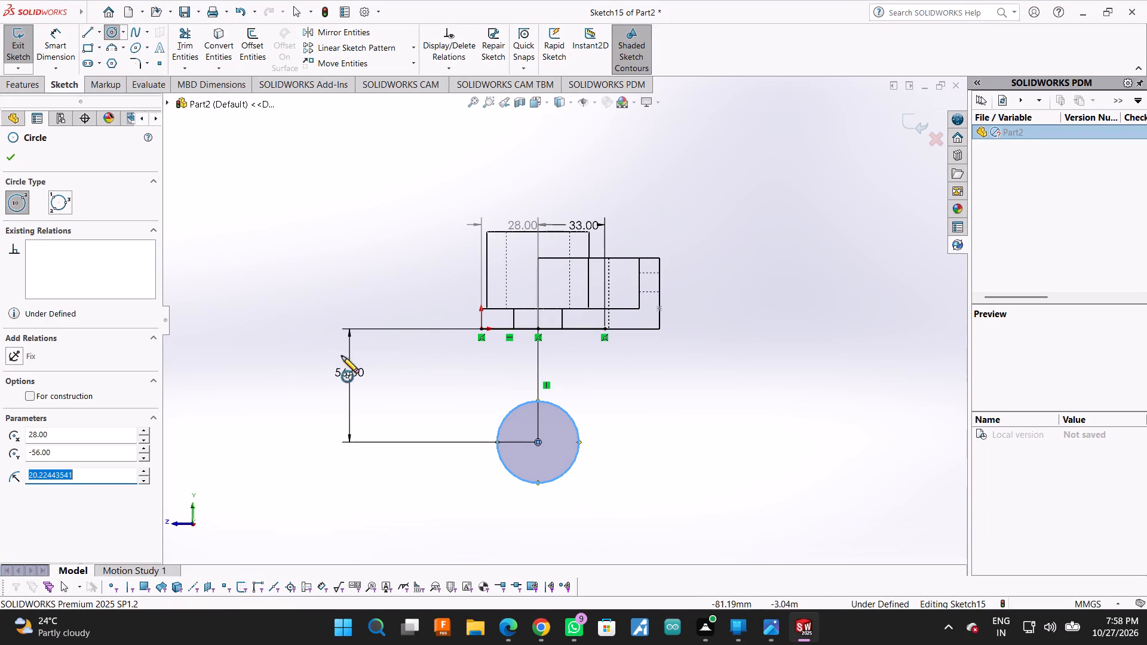
pyautogui.click(538, 442)
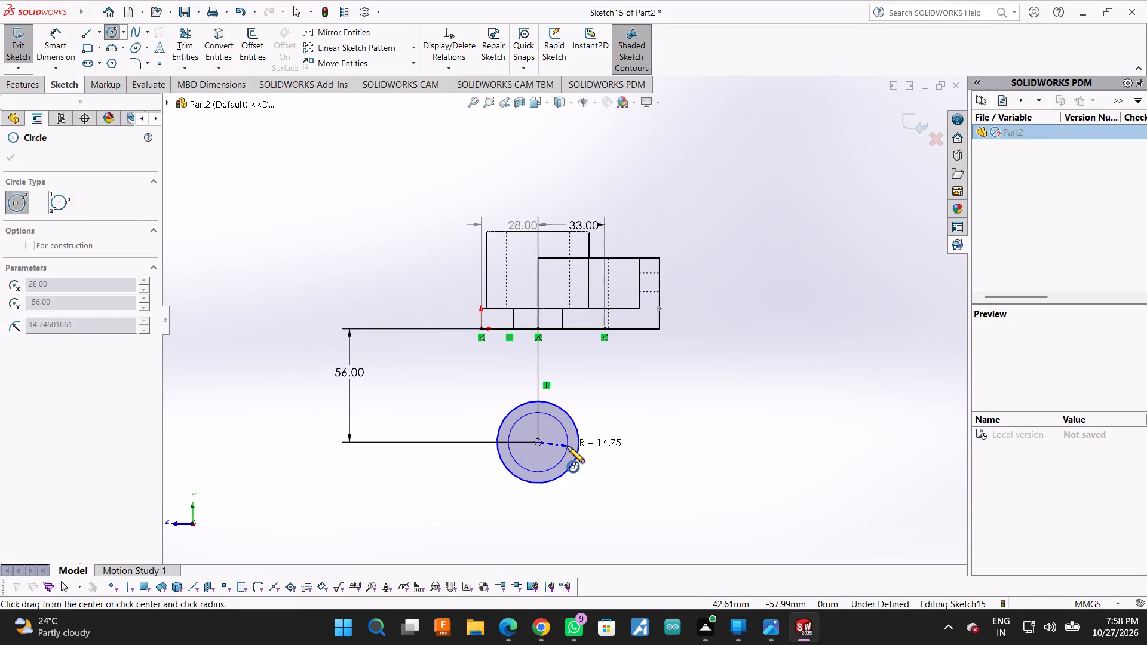
pyautogui.click(568, 446)
pyautogui.click(11, 155)
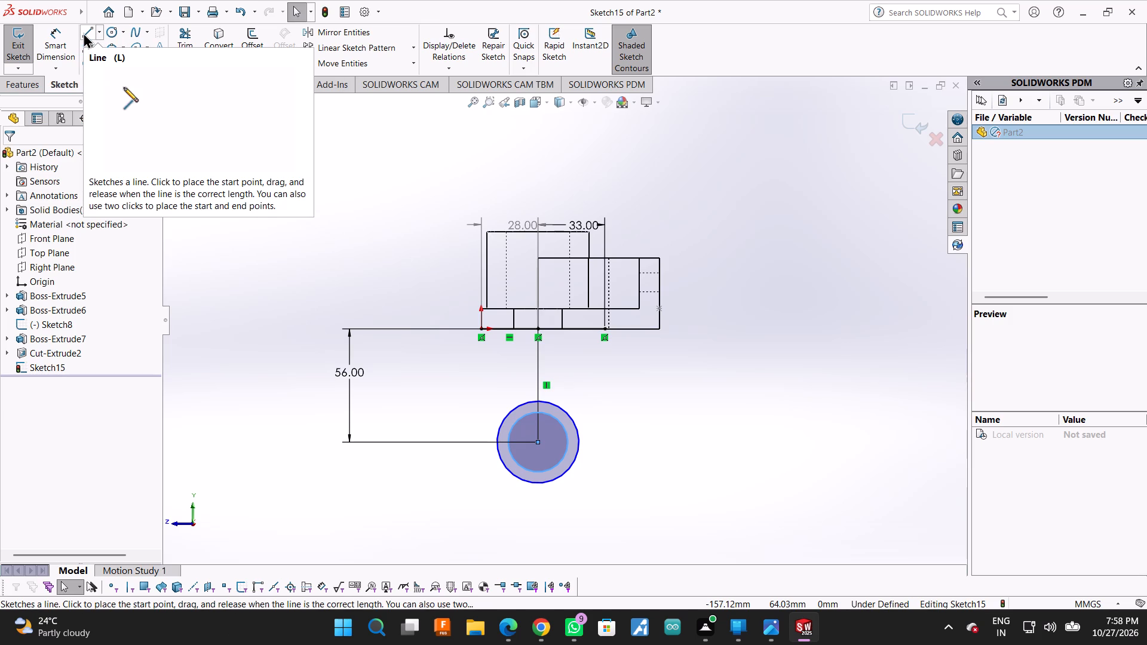
# Dimension the outer circle at 38 mm diameter and the inner circle at 20 mm diameter.
pyautogui.click(67, 24)
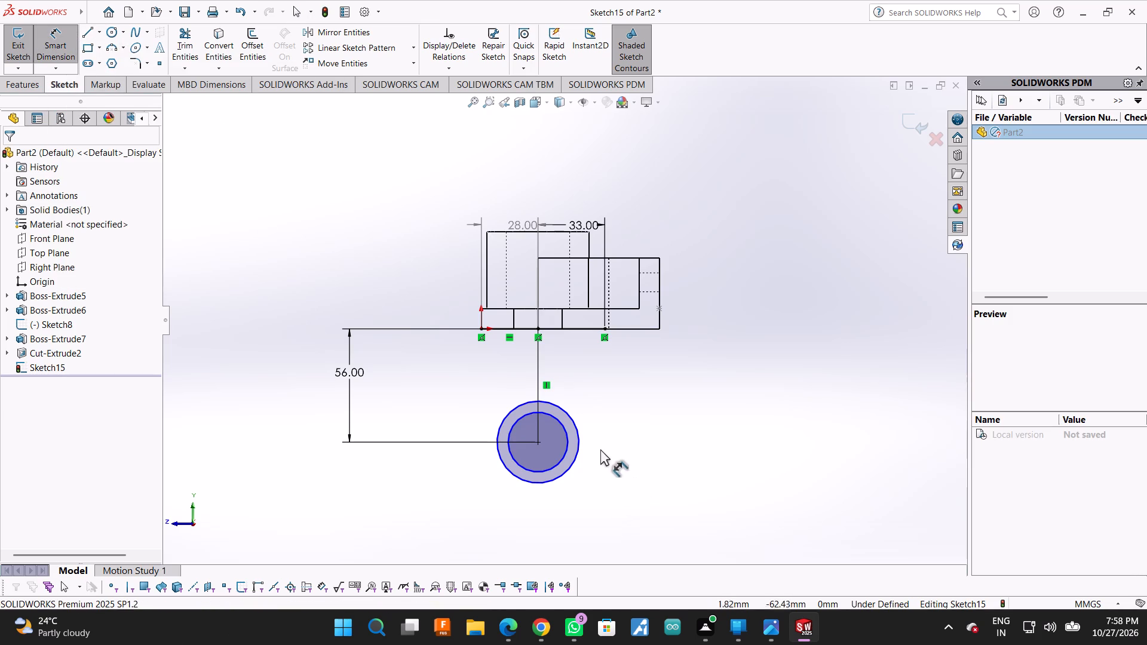
pyautogui.click(576, 438)
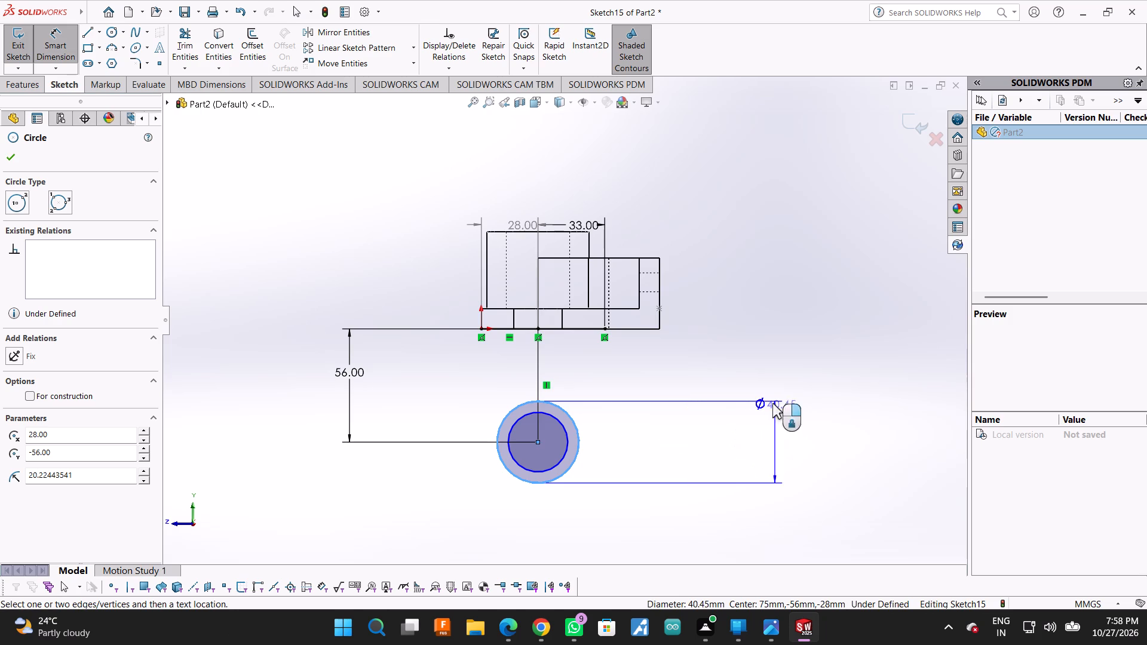
pyautogui.click(740, 442)
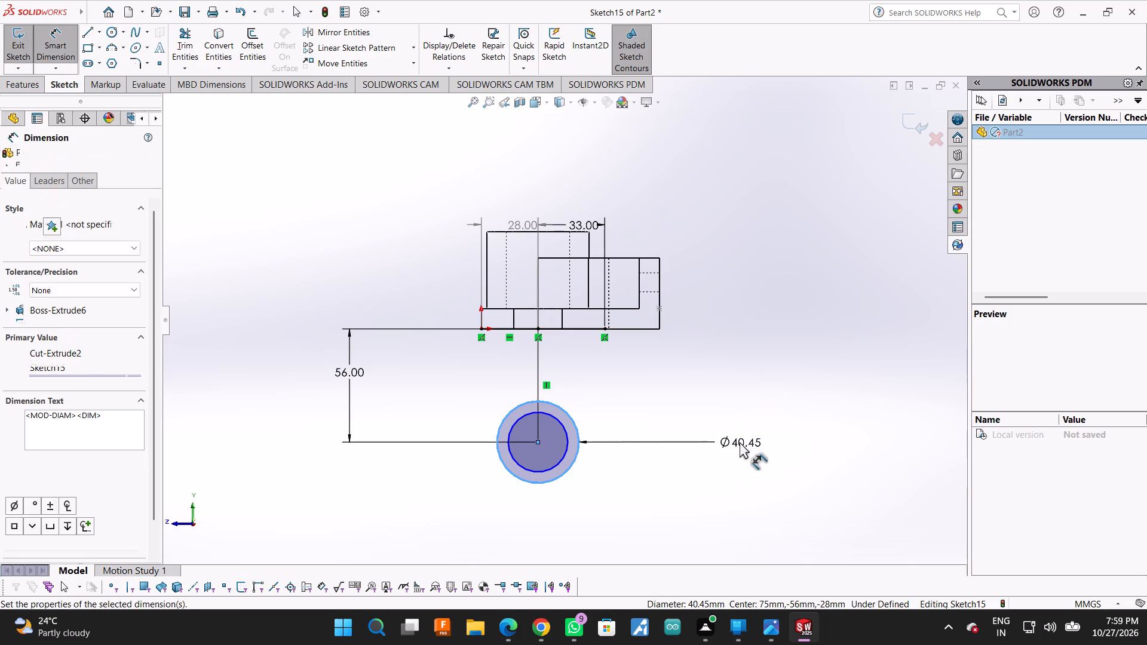
pyautogui.write('38')
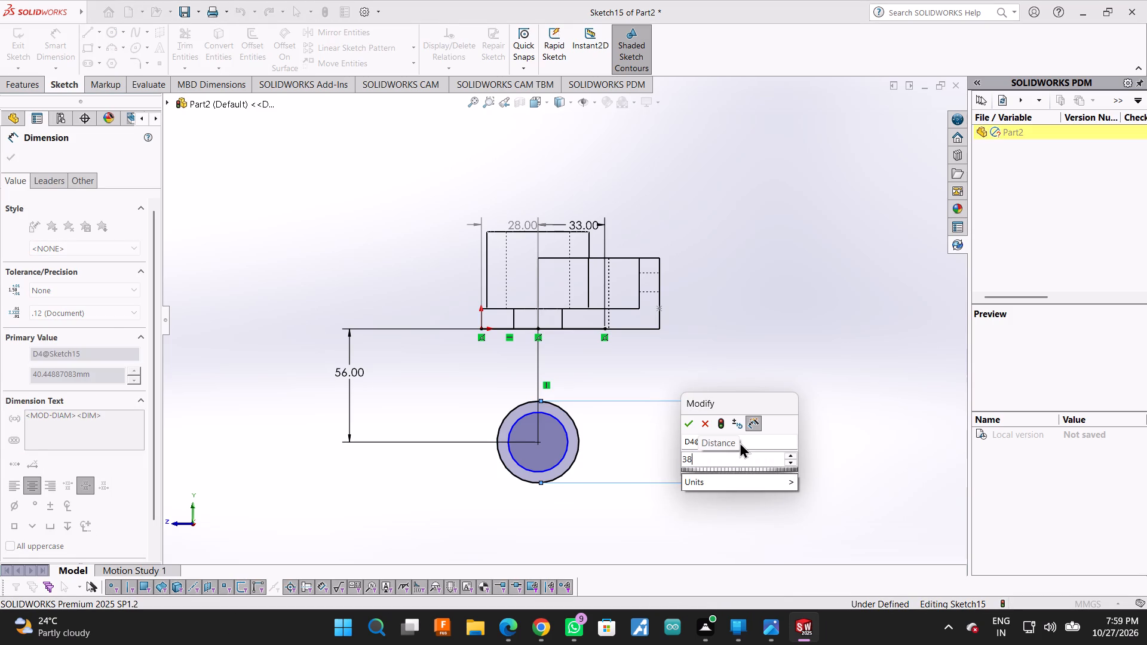
pyautogui.press('Return')
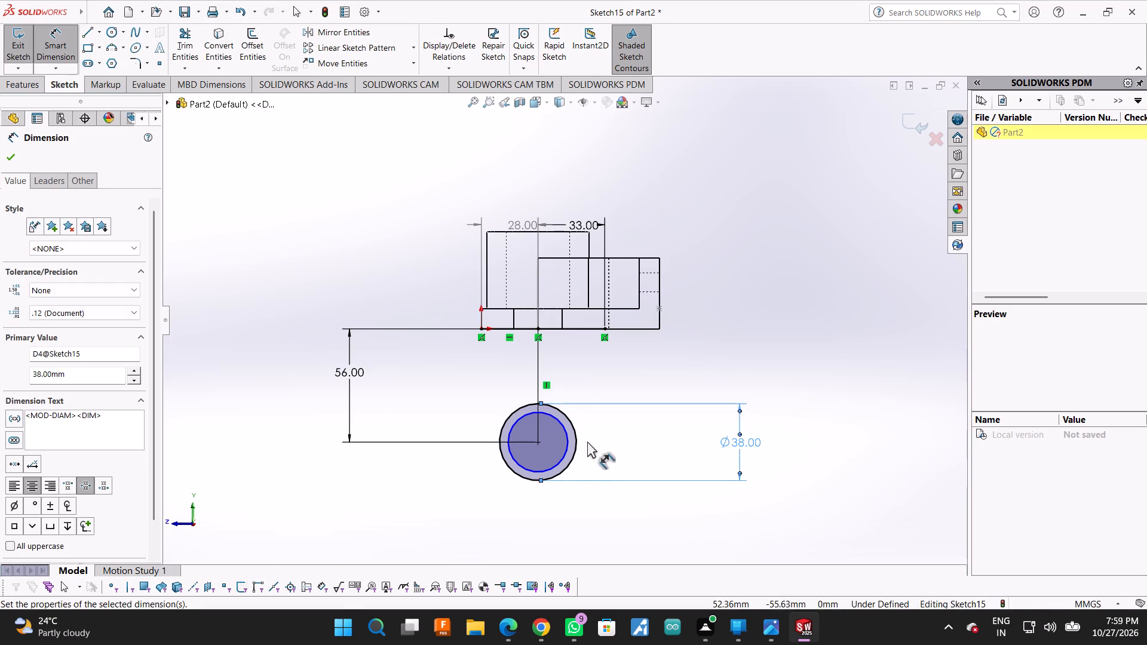
pyautogui.click(568, 433)
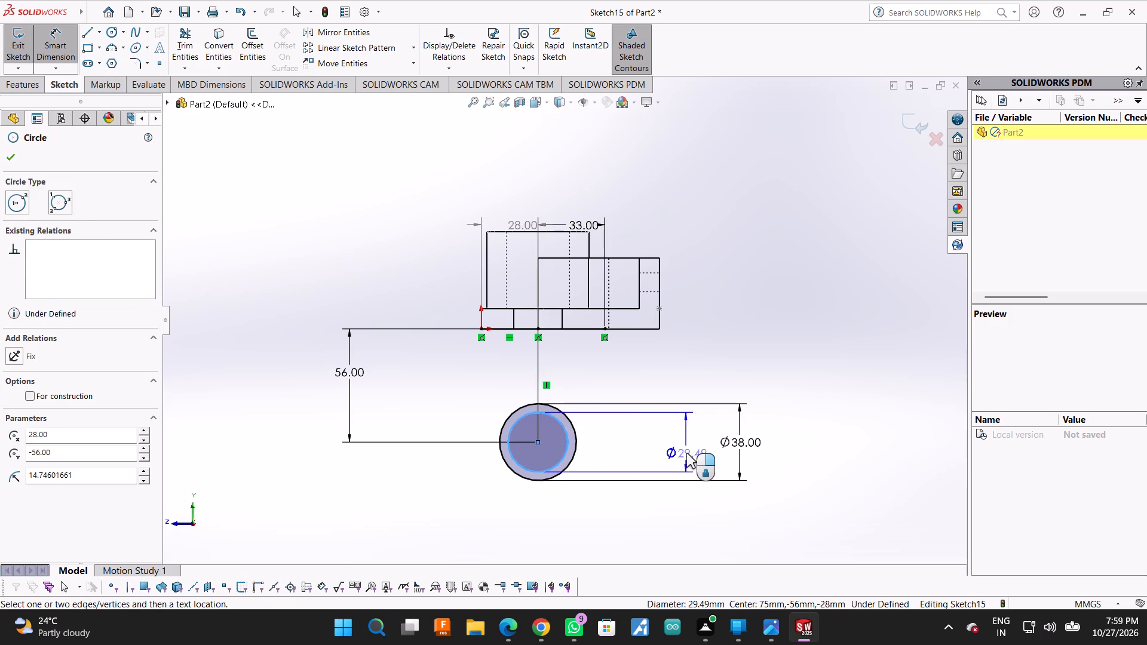
pyautogui.click(686, 453)
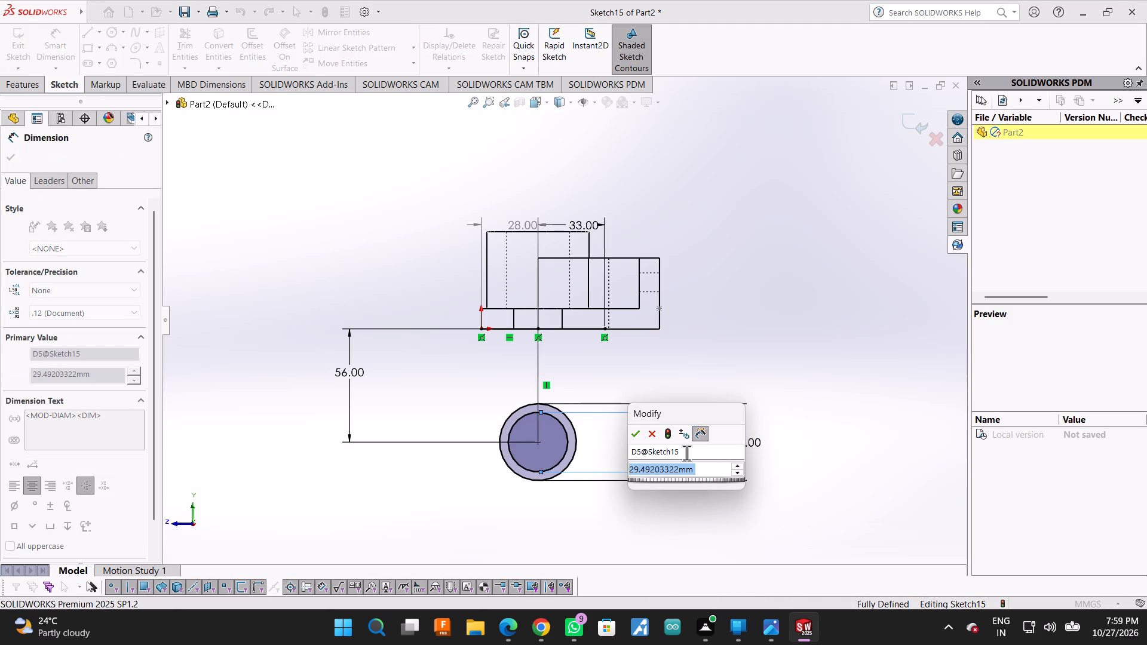
pyautogui.write('20')
pyautogui.press('Return')
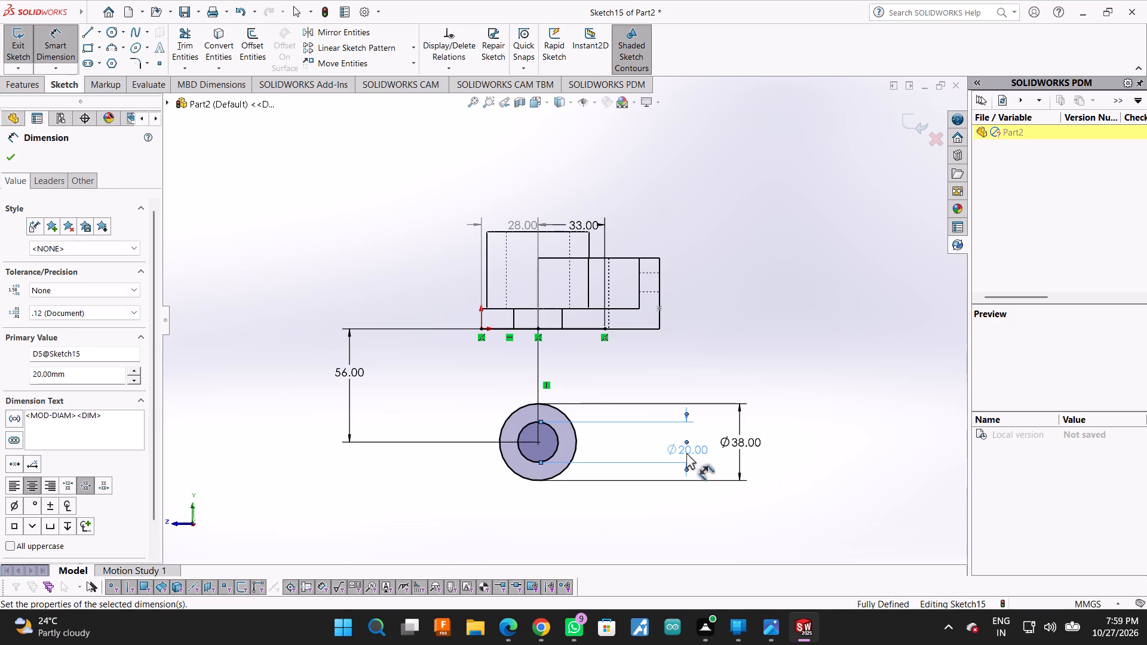
pyautogui.click(4, 152)
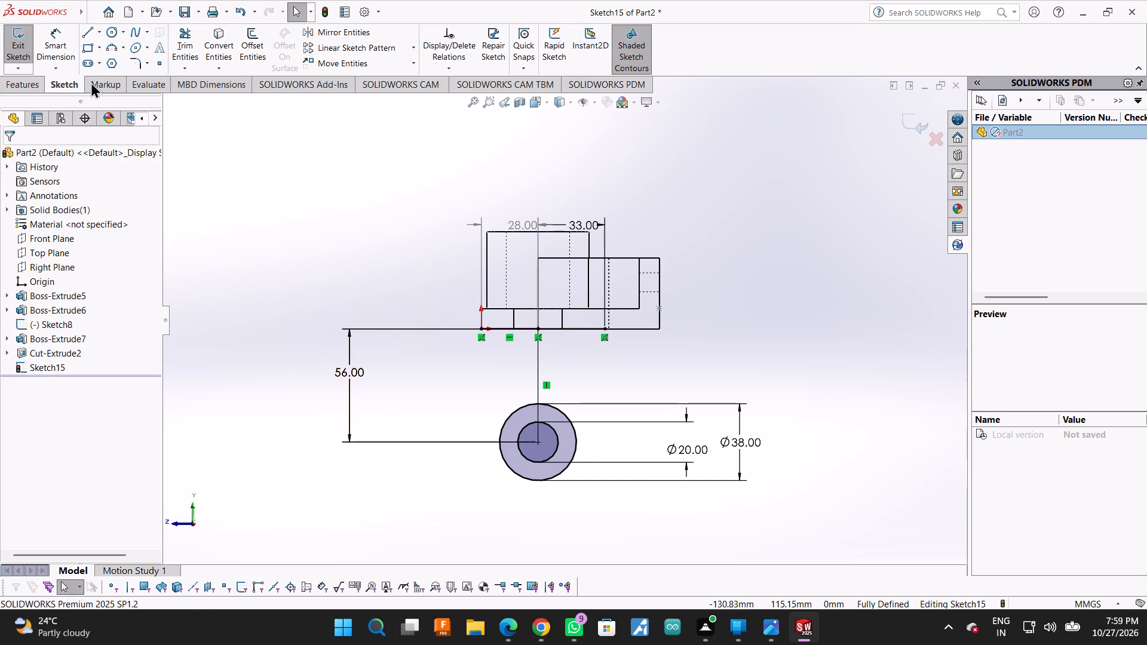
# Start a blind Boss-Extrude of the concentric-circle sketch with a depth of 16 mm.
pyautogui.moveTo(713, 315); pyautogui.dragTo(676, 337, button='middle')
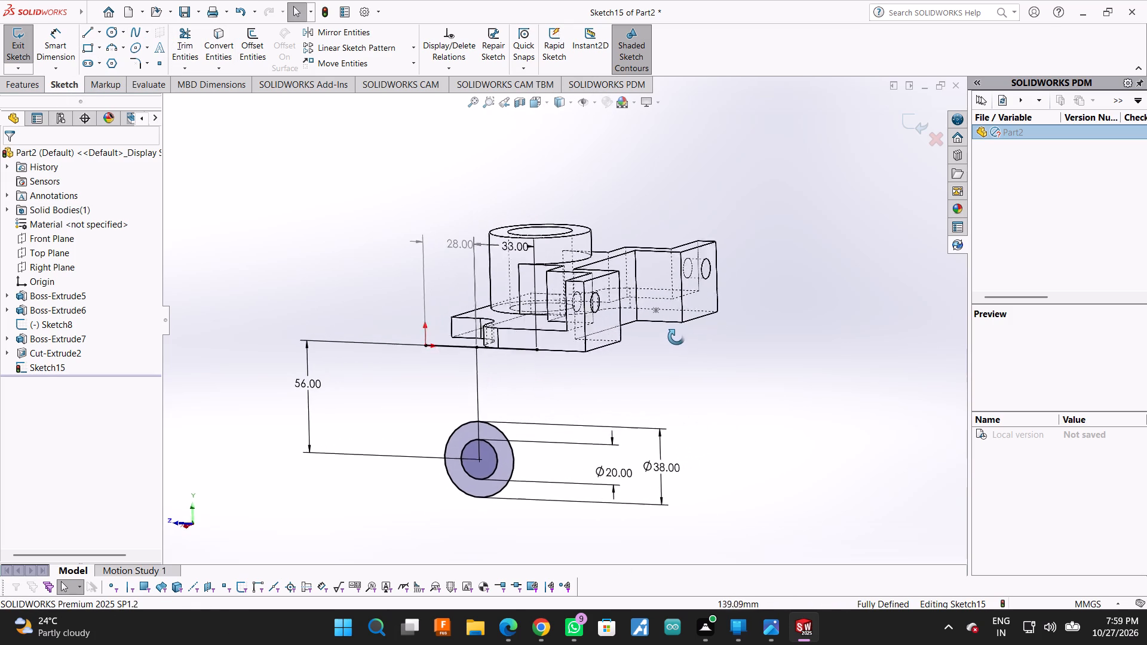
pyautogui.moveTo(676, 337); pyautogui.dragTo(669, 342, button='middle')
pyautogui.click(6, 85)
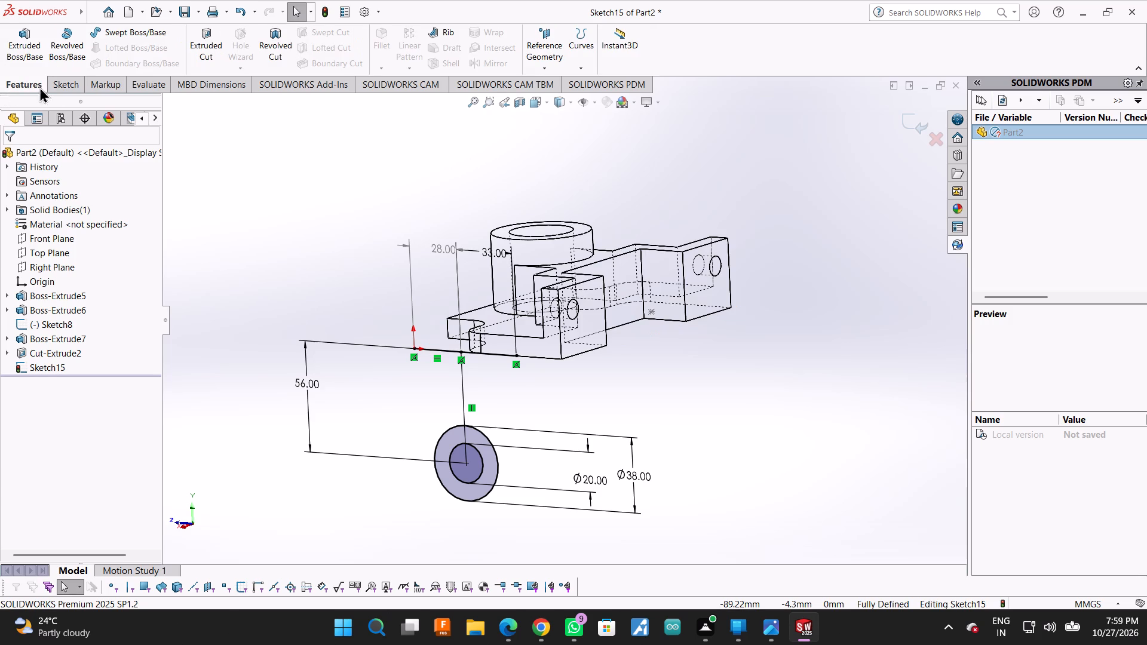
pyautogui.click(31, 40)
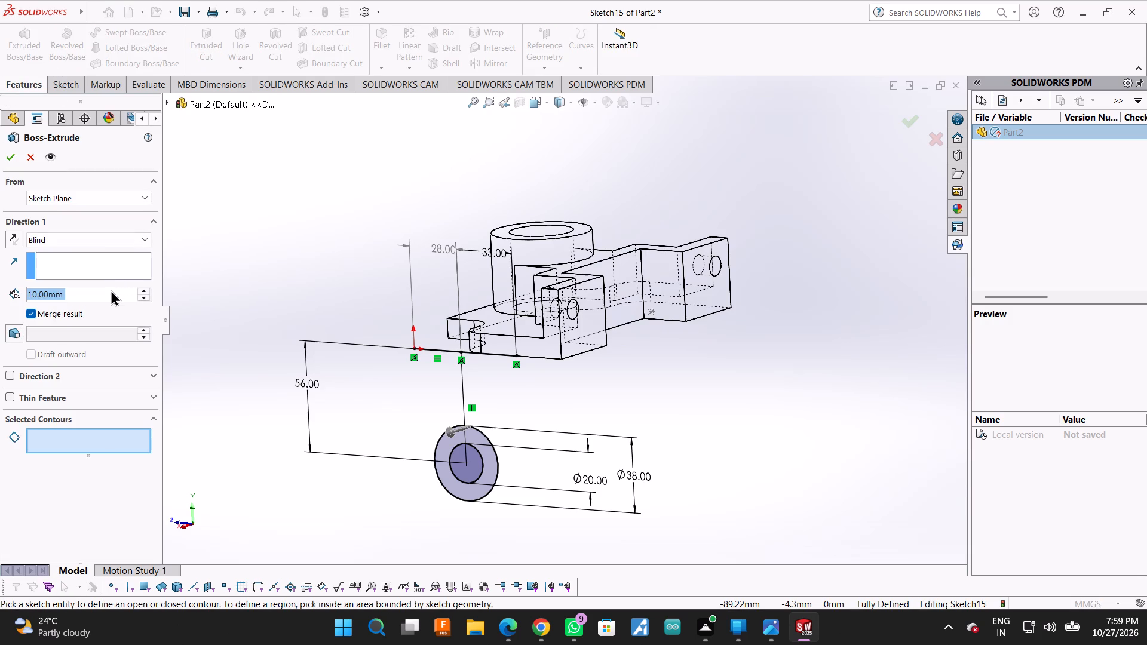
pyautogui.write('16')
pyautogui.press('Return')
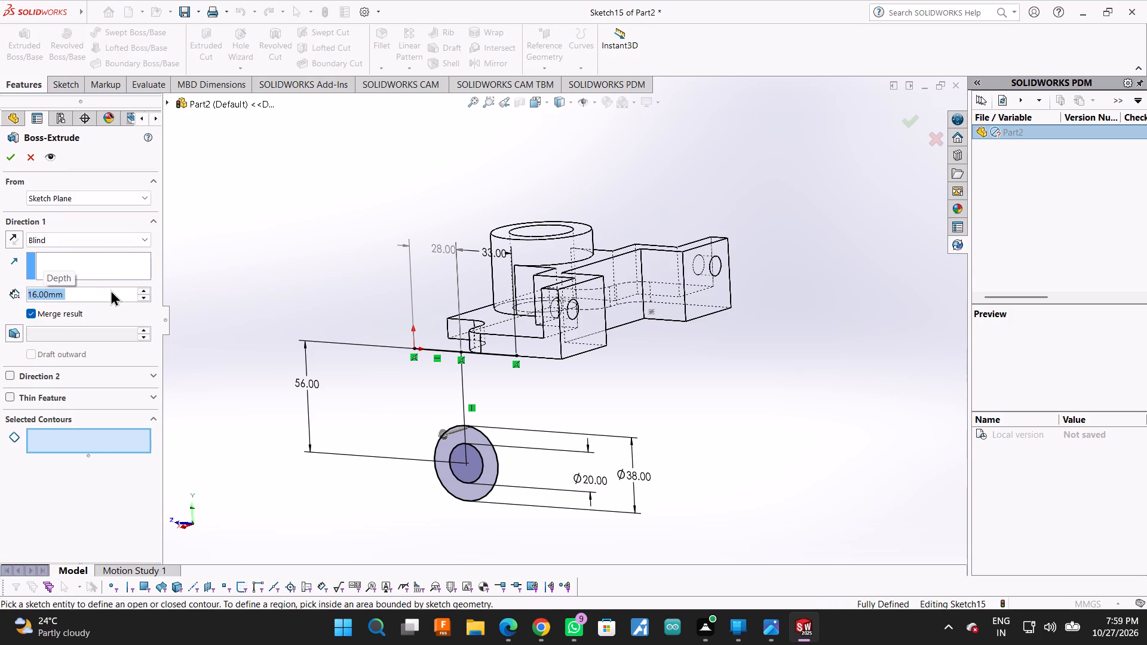
# Change the model's display style to Shaded With Edges.
pyautogui.click(573, 102)
pyautogui.click(563, 116)
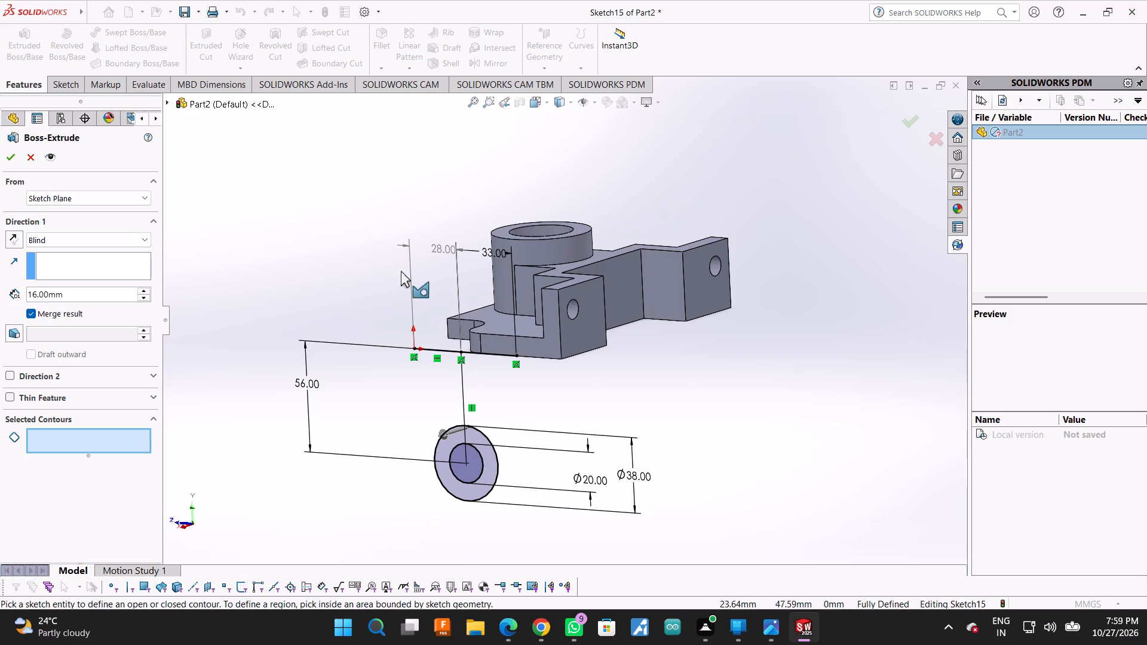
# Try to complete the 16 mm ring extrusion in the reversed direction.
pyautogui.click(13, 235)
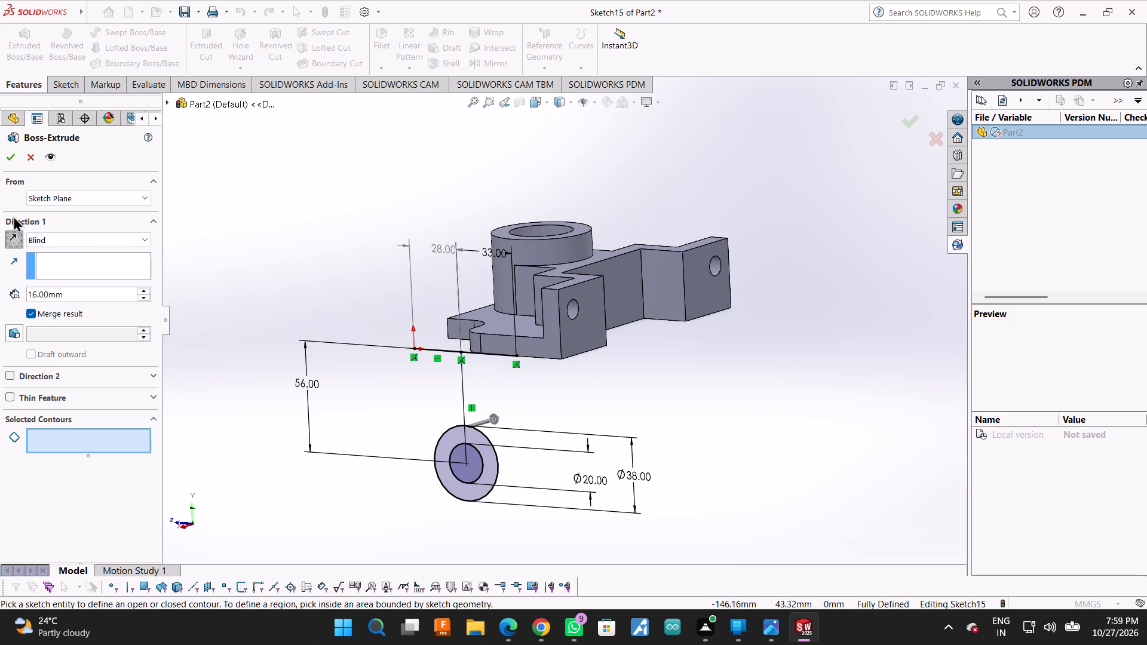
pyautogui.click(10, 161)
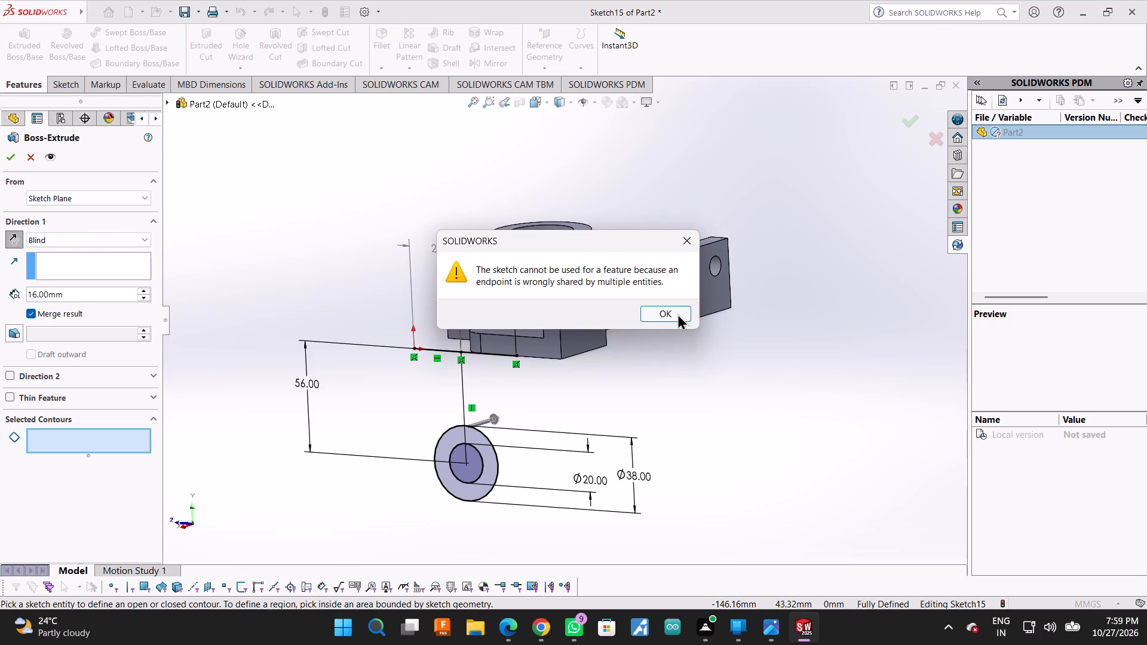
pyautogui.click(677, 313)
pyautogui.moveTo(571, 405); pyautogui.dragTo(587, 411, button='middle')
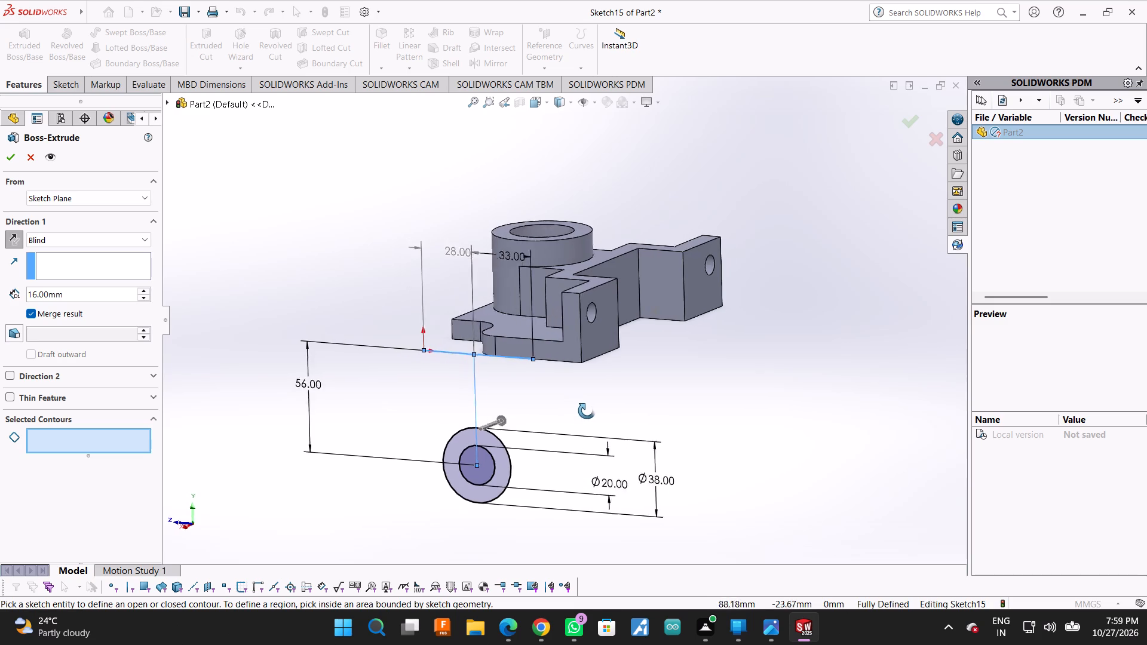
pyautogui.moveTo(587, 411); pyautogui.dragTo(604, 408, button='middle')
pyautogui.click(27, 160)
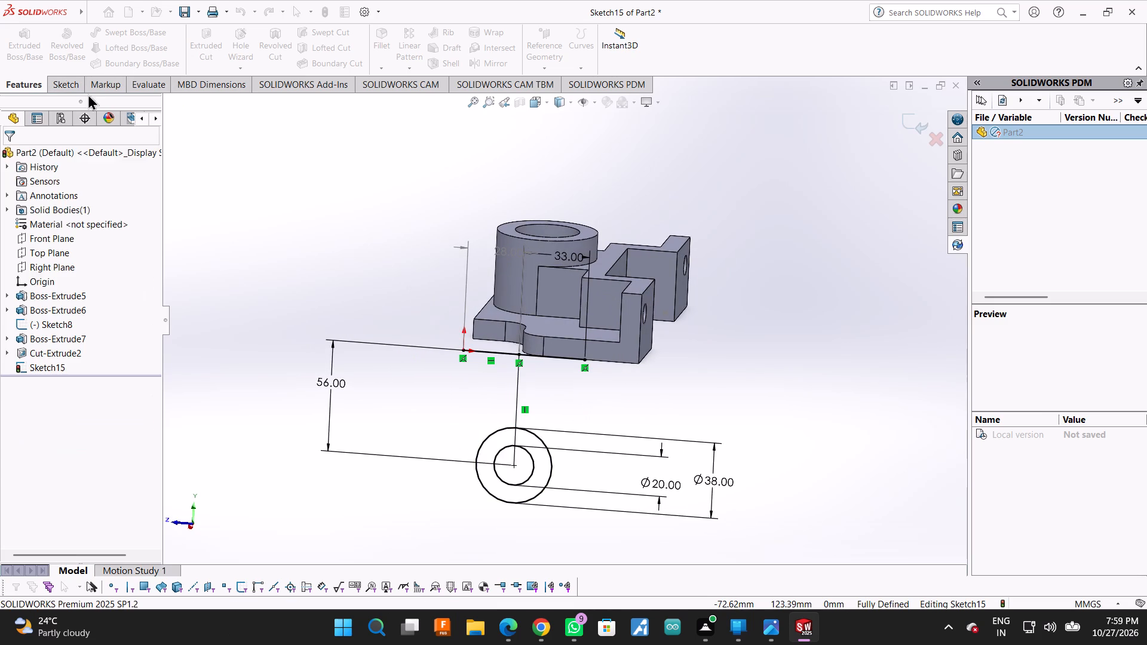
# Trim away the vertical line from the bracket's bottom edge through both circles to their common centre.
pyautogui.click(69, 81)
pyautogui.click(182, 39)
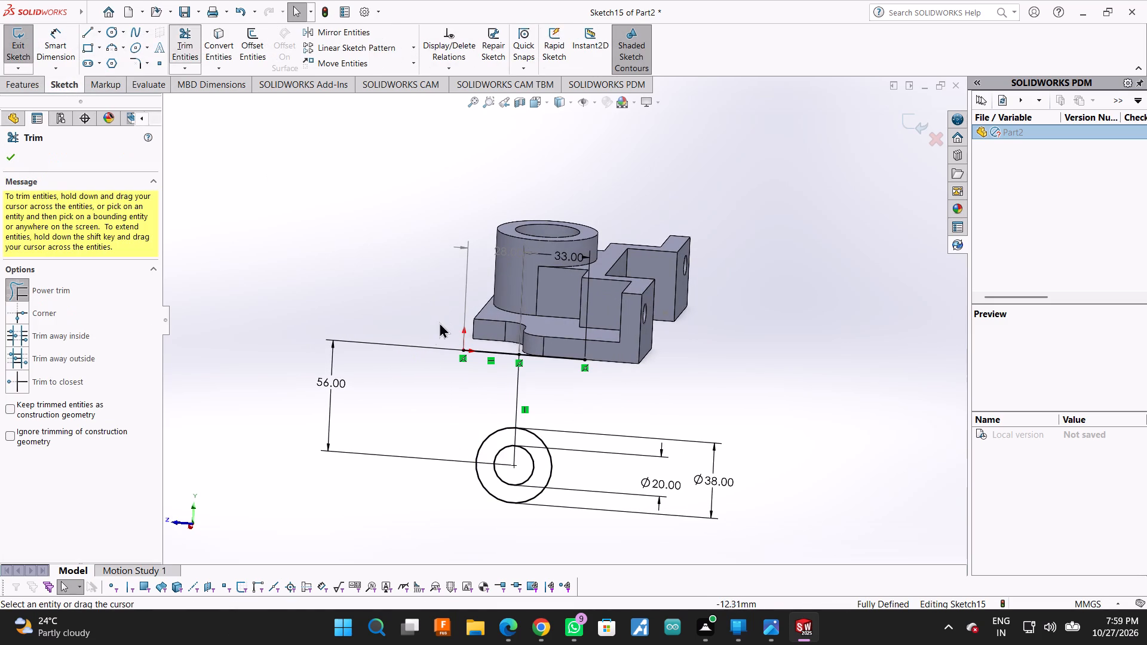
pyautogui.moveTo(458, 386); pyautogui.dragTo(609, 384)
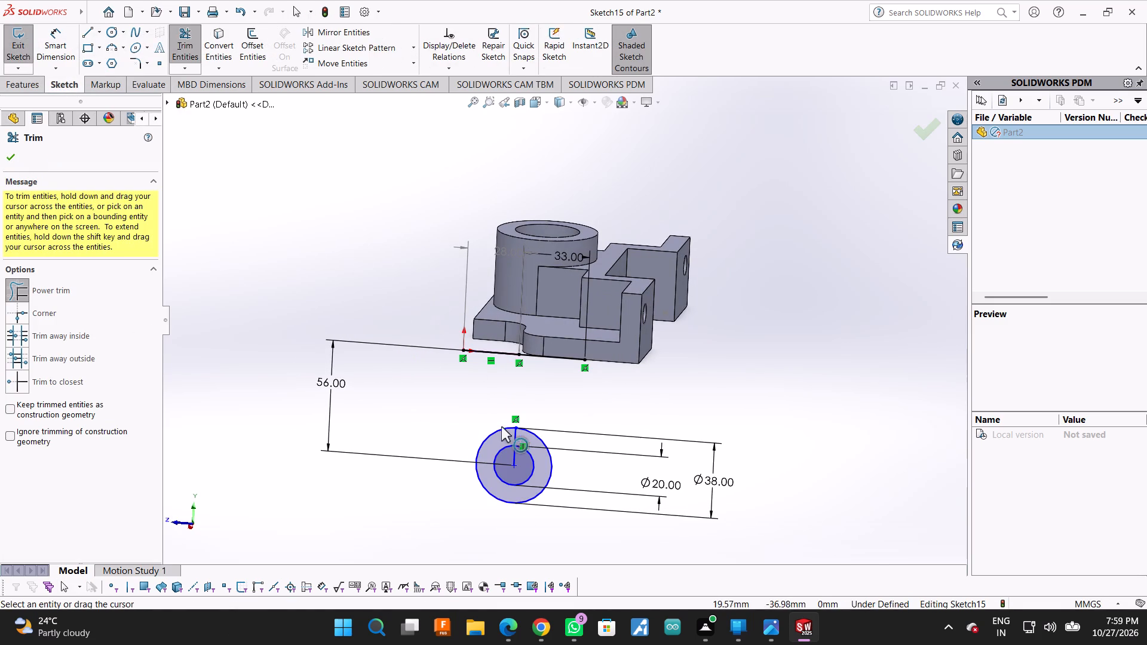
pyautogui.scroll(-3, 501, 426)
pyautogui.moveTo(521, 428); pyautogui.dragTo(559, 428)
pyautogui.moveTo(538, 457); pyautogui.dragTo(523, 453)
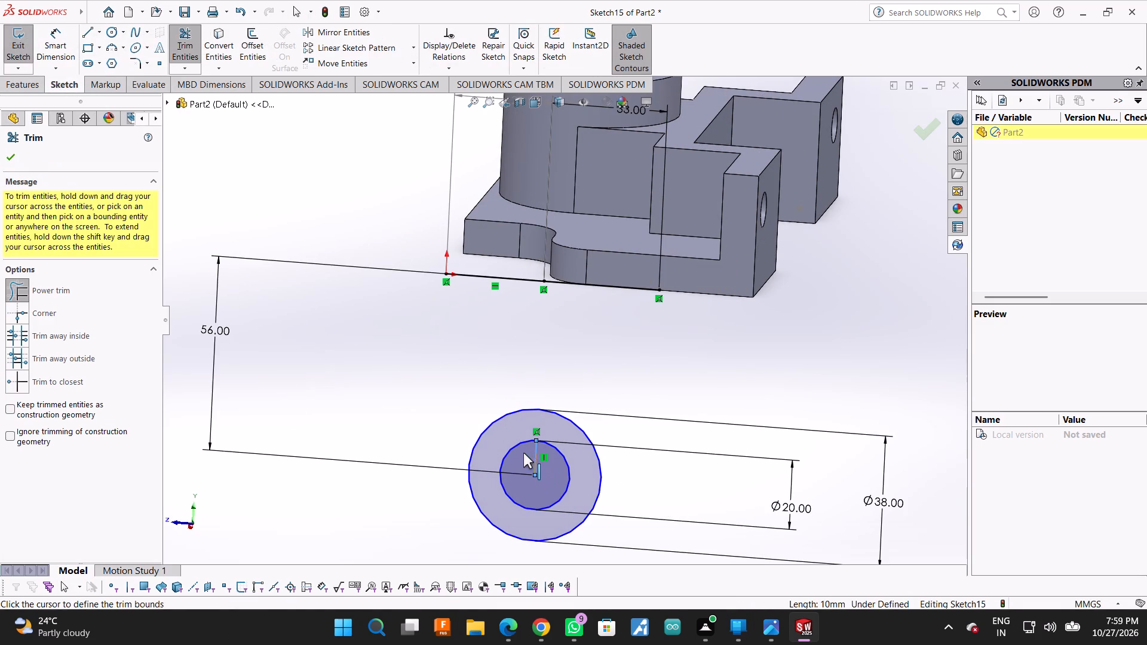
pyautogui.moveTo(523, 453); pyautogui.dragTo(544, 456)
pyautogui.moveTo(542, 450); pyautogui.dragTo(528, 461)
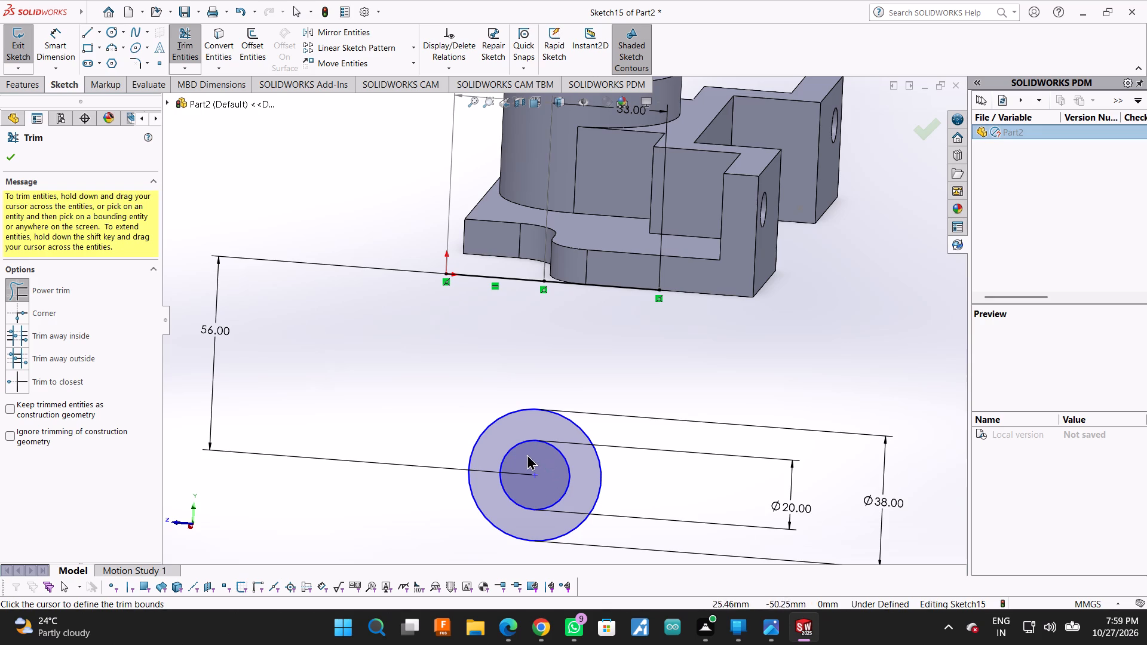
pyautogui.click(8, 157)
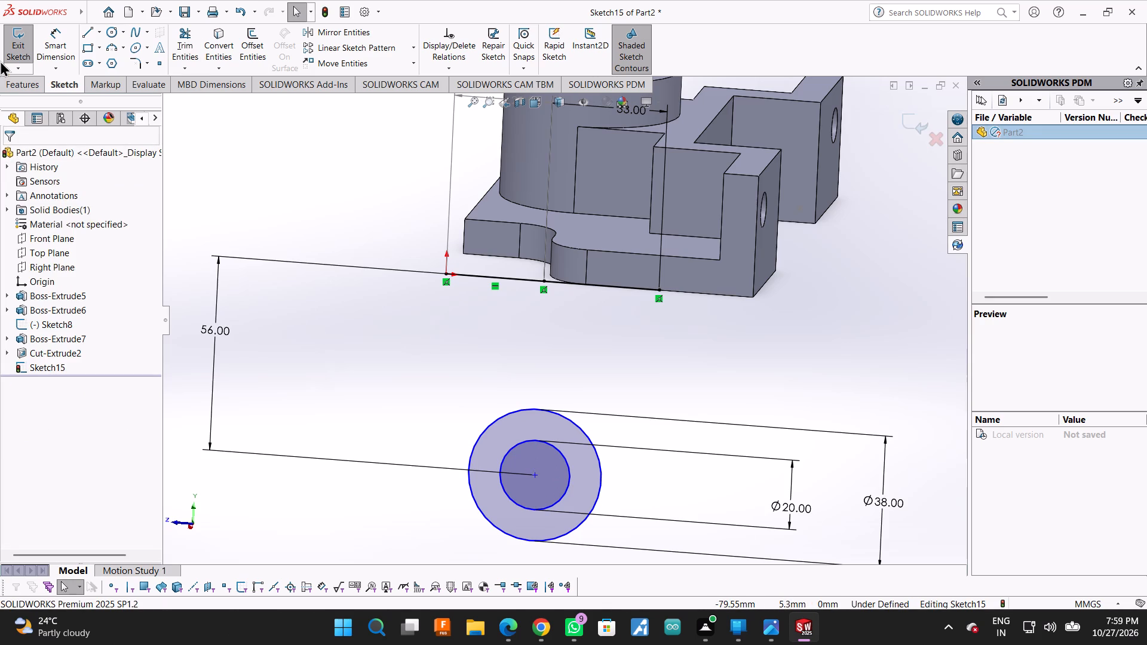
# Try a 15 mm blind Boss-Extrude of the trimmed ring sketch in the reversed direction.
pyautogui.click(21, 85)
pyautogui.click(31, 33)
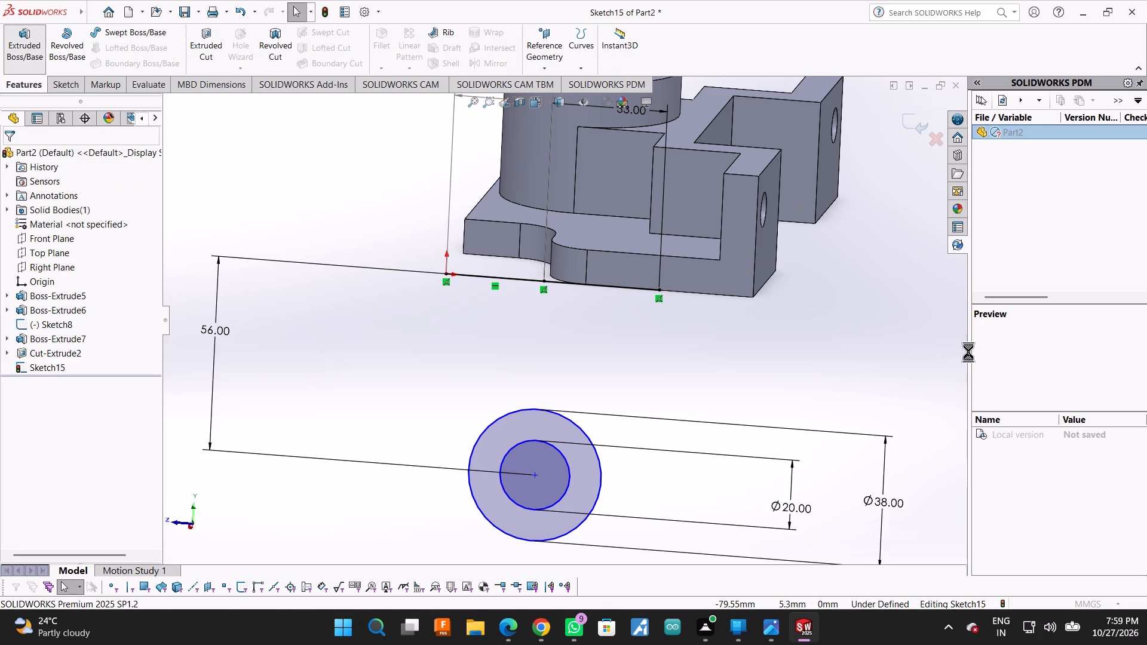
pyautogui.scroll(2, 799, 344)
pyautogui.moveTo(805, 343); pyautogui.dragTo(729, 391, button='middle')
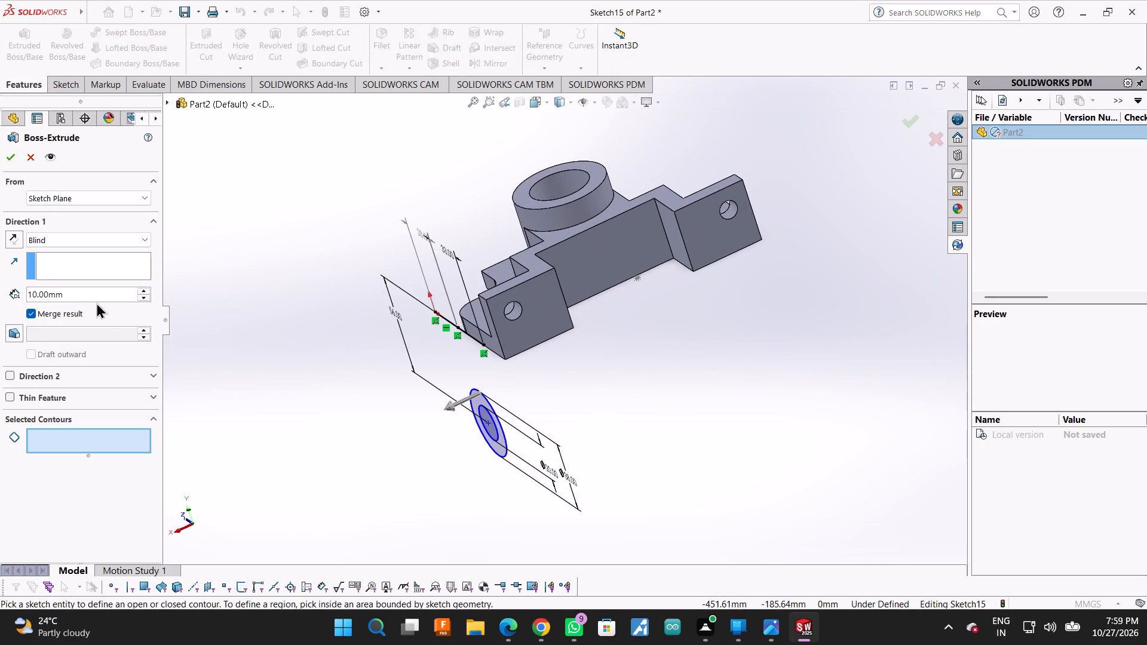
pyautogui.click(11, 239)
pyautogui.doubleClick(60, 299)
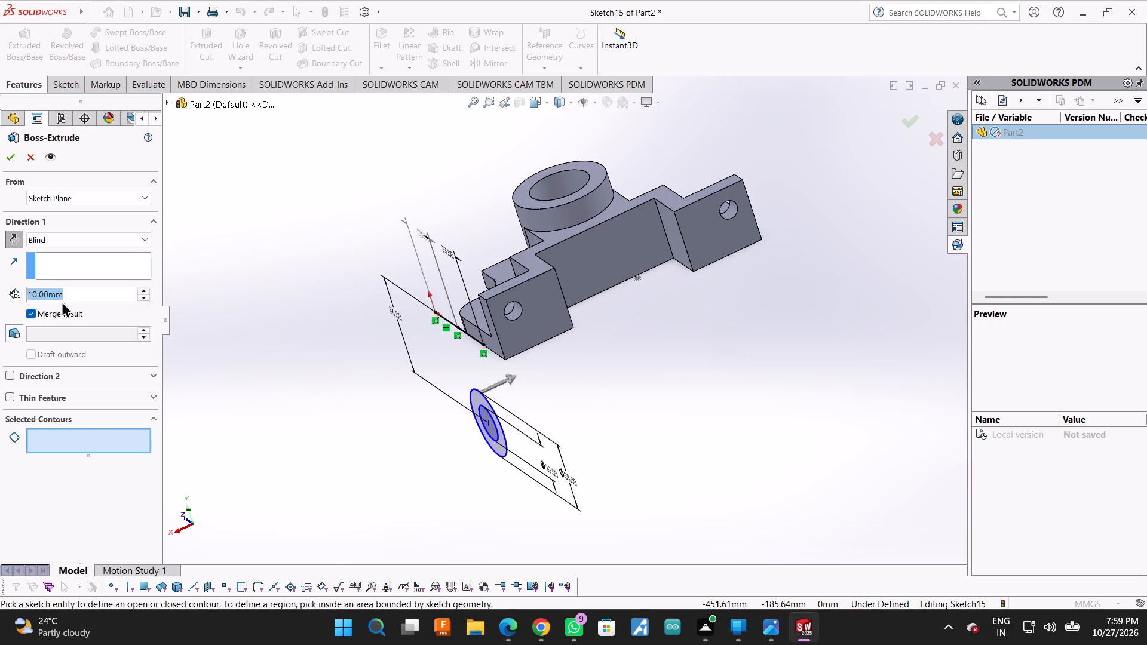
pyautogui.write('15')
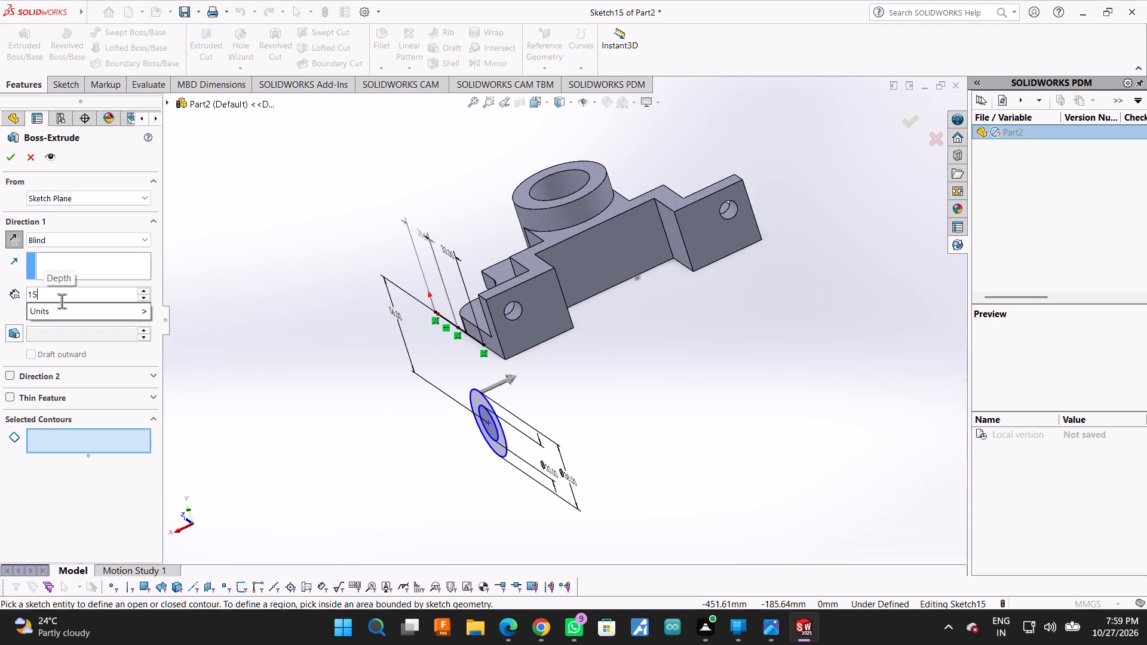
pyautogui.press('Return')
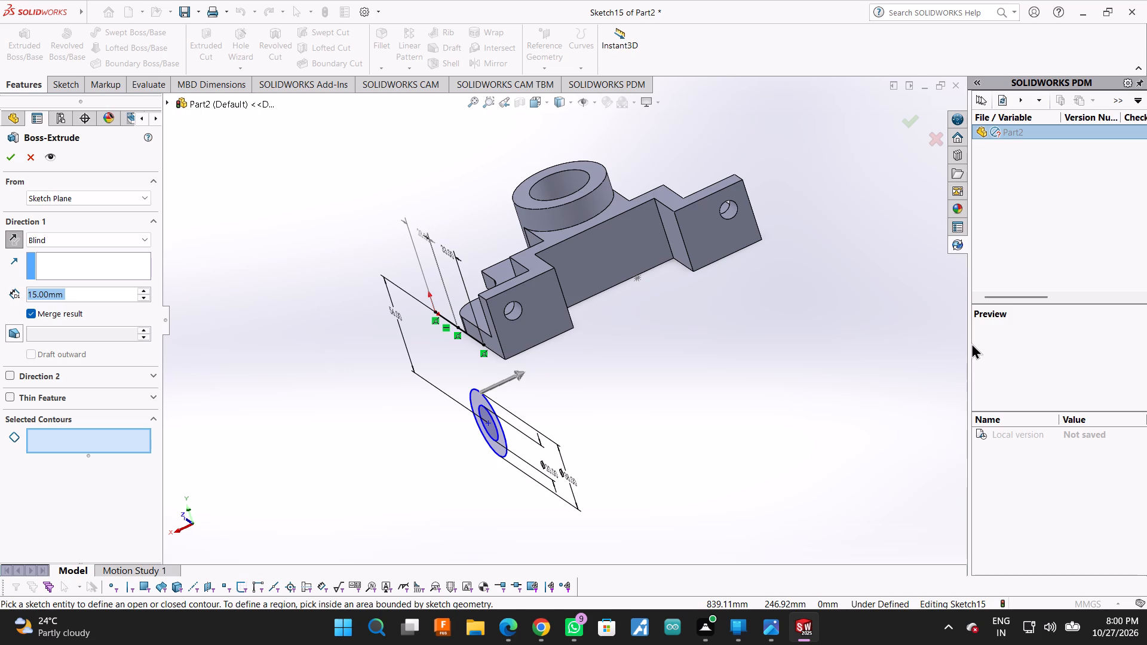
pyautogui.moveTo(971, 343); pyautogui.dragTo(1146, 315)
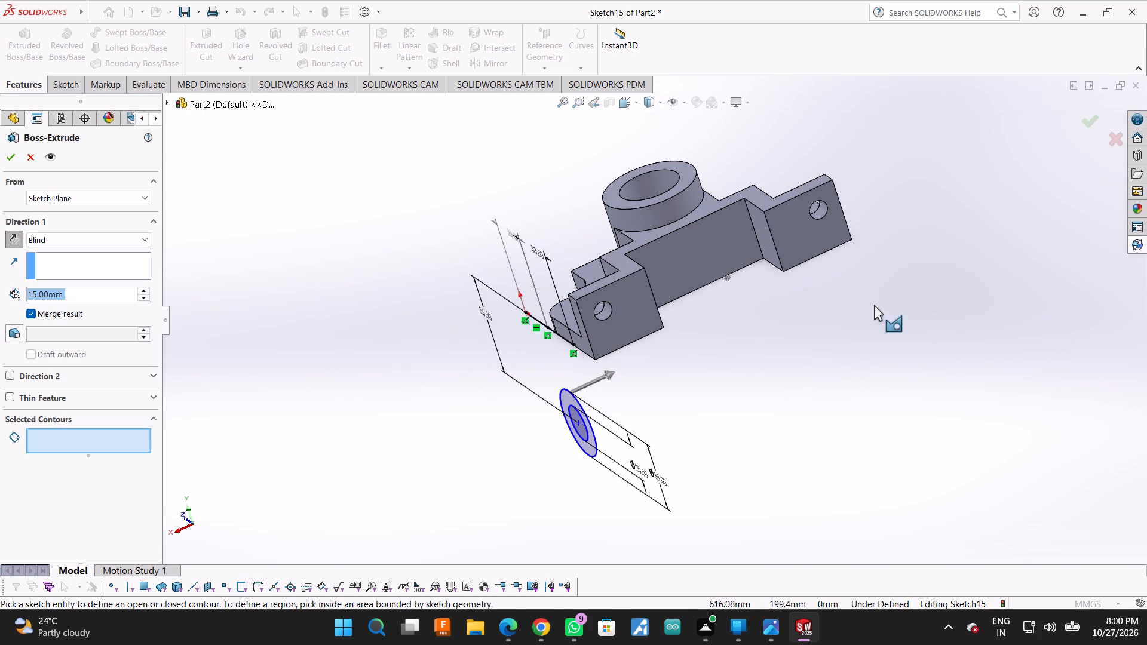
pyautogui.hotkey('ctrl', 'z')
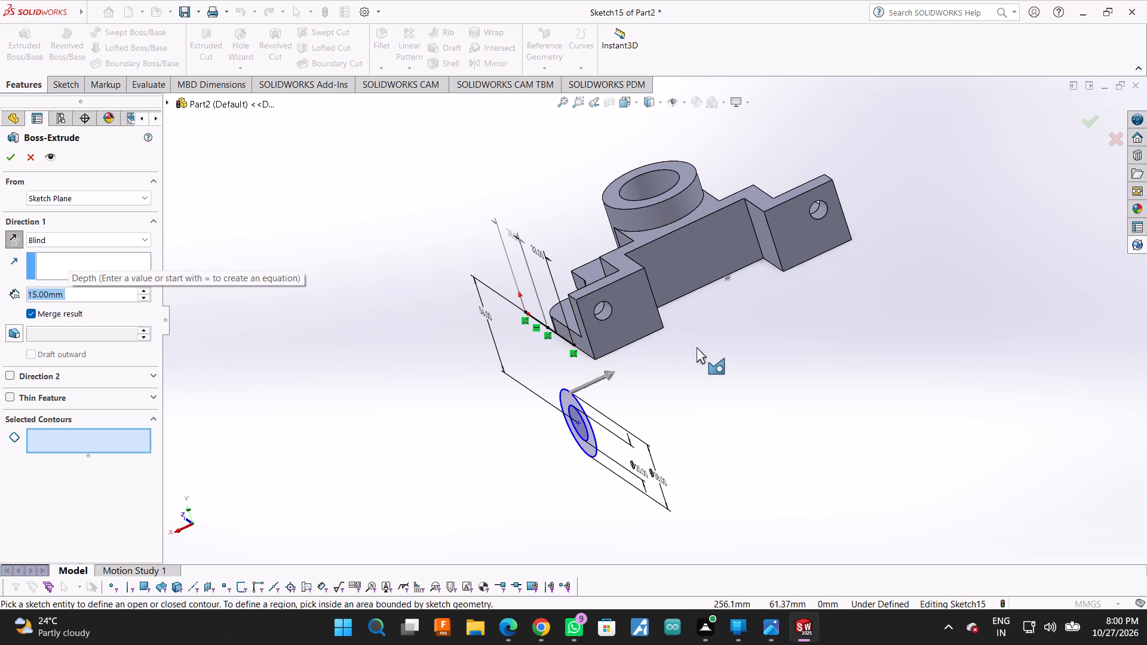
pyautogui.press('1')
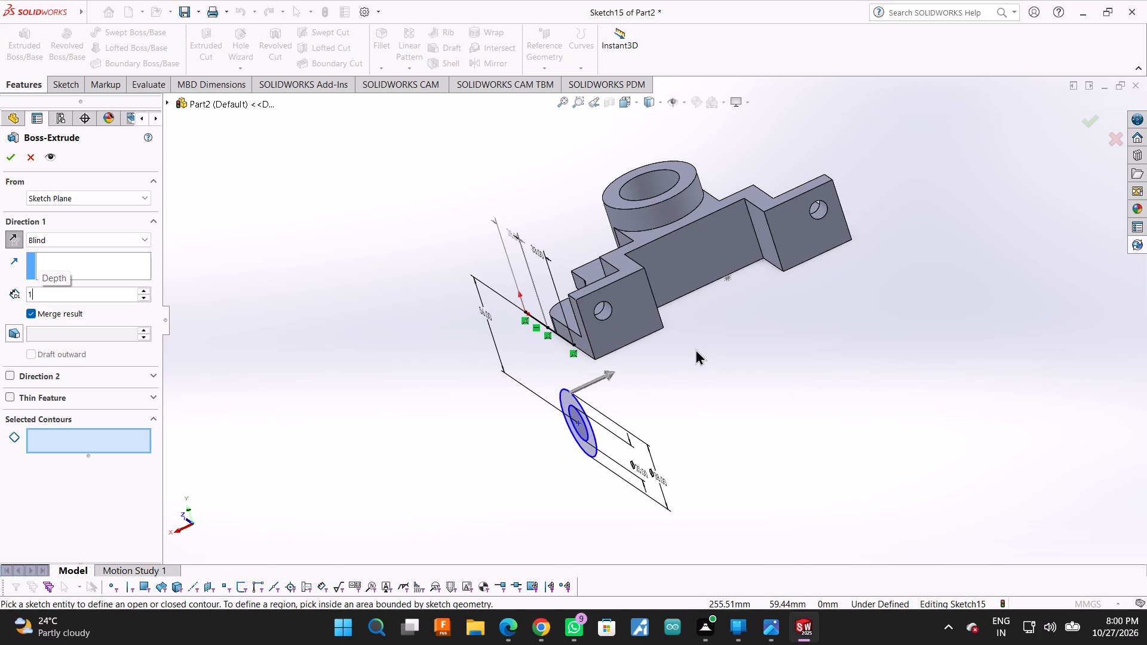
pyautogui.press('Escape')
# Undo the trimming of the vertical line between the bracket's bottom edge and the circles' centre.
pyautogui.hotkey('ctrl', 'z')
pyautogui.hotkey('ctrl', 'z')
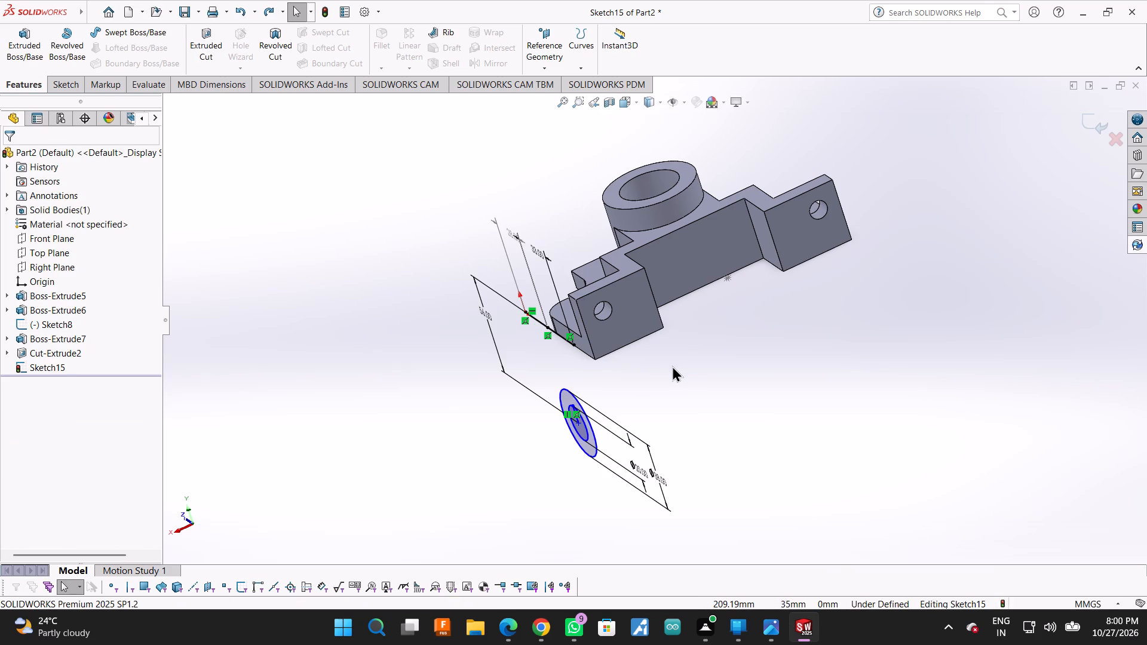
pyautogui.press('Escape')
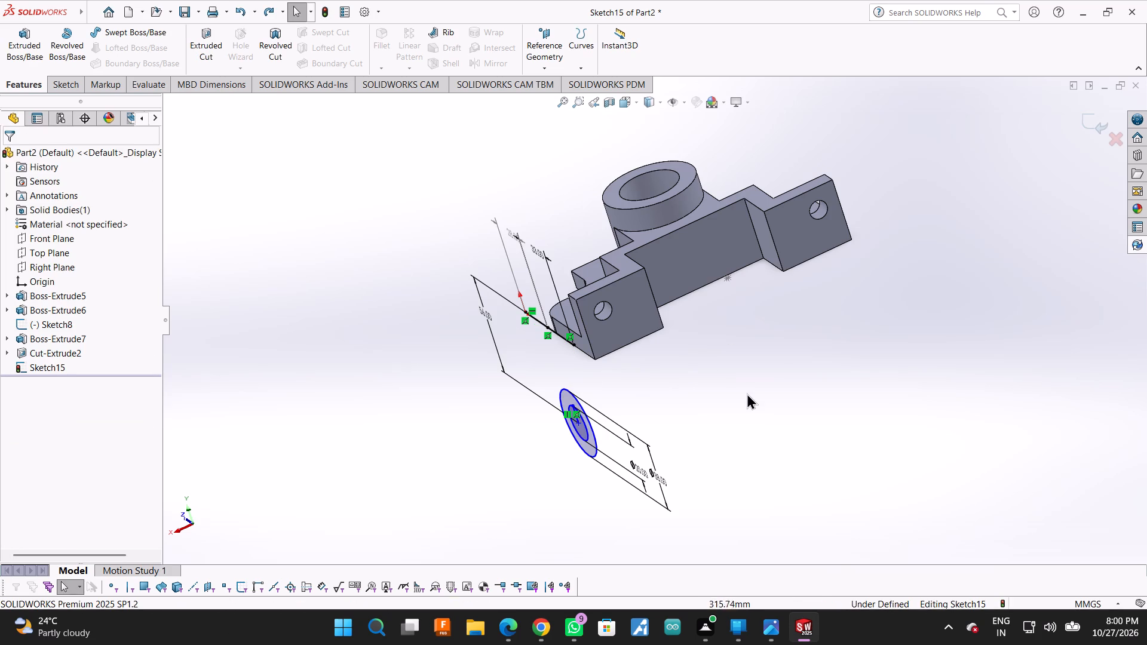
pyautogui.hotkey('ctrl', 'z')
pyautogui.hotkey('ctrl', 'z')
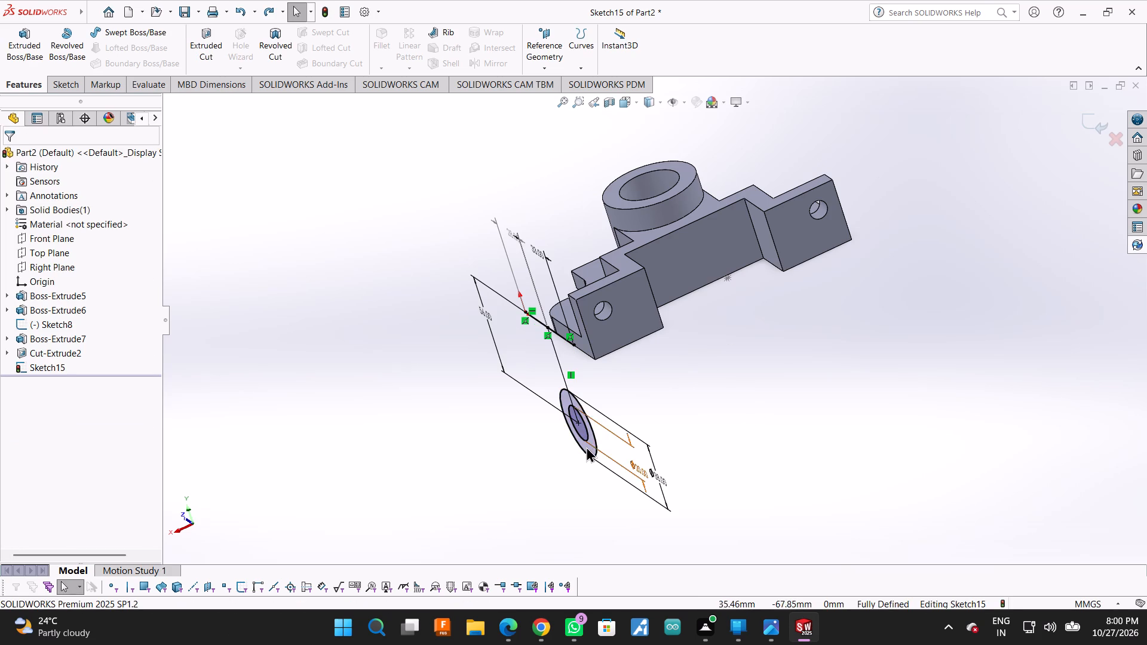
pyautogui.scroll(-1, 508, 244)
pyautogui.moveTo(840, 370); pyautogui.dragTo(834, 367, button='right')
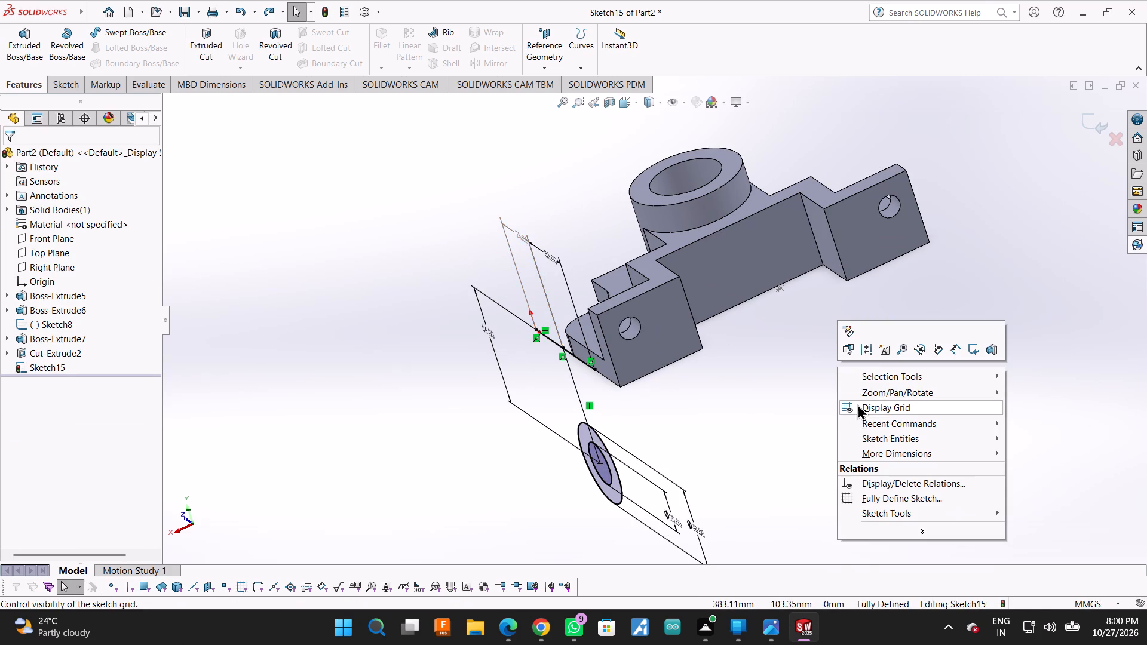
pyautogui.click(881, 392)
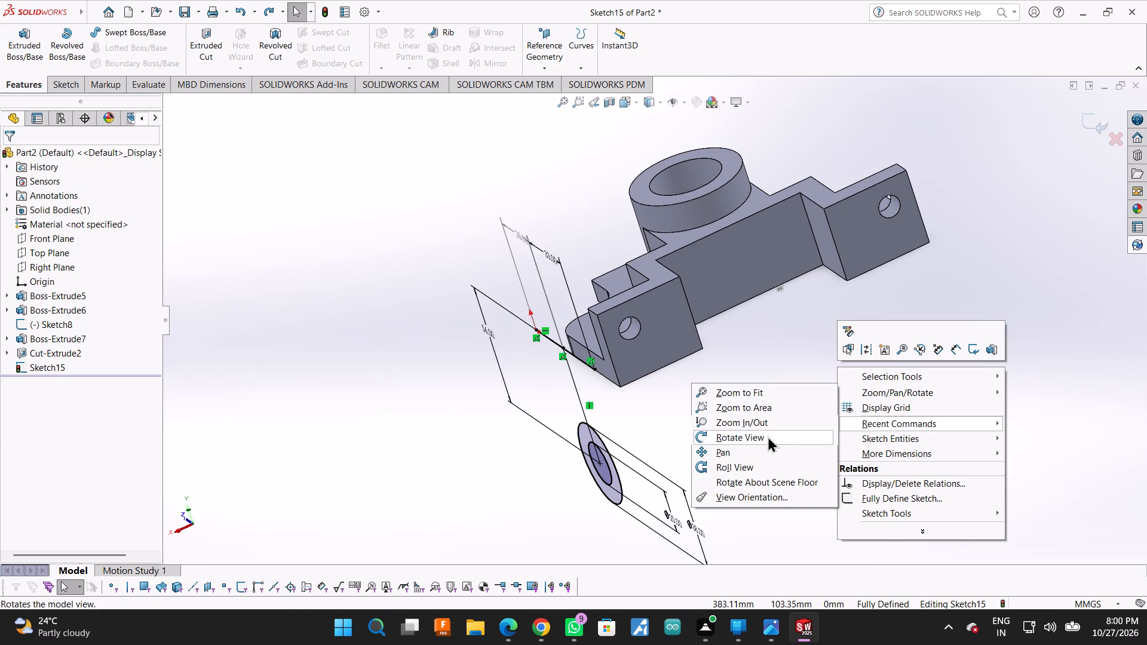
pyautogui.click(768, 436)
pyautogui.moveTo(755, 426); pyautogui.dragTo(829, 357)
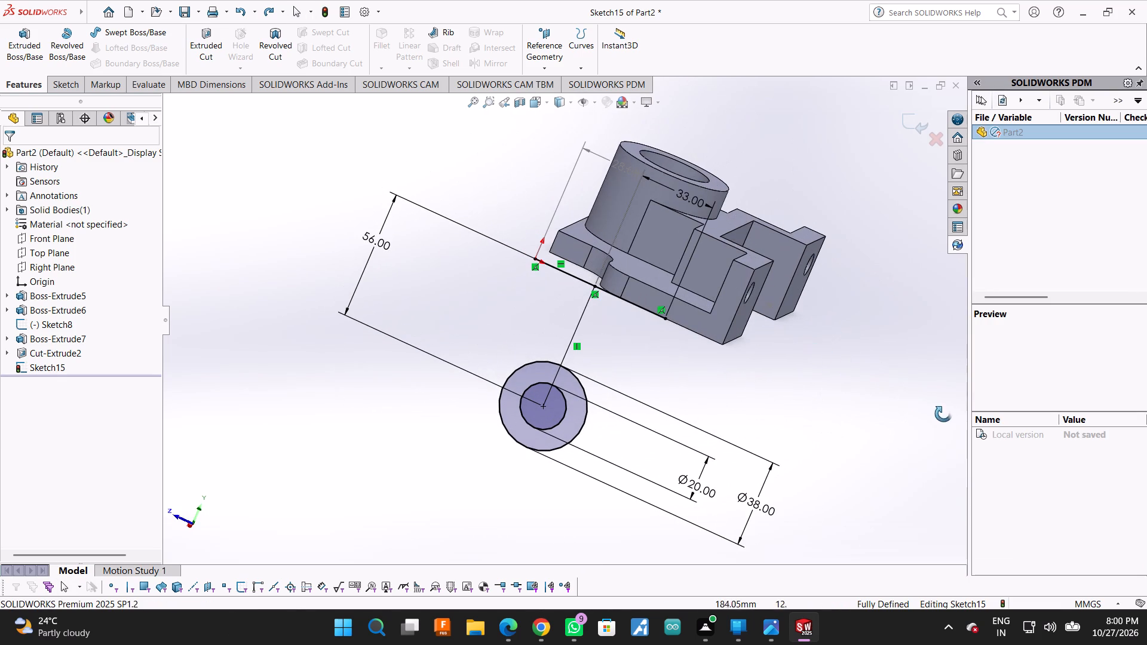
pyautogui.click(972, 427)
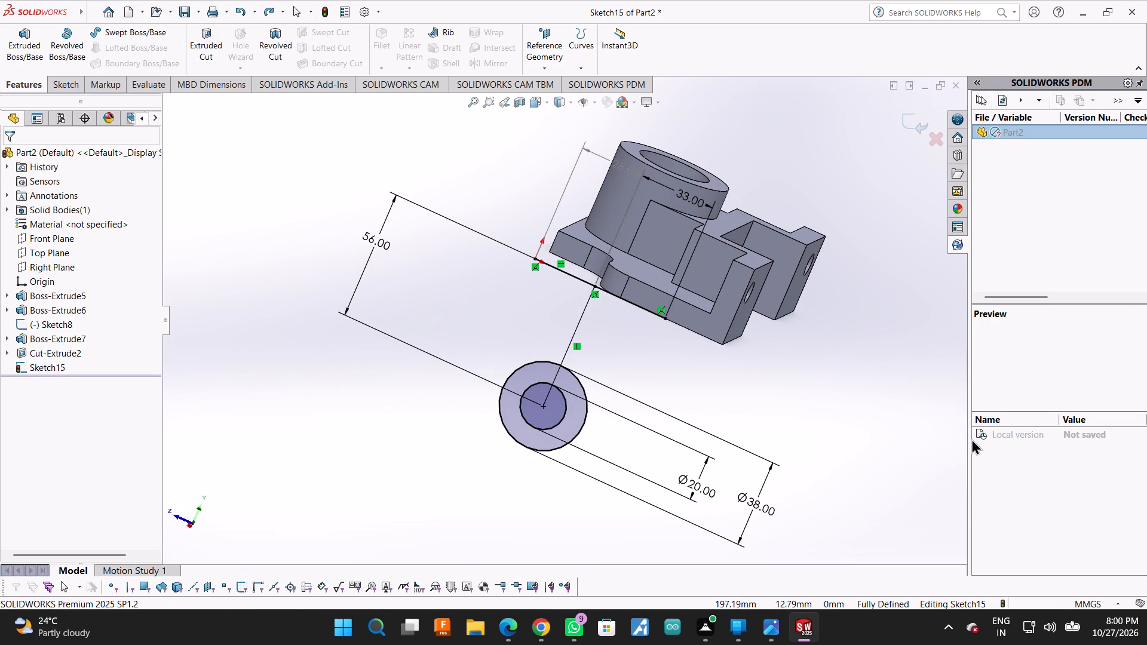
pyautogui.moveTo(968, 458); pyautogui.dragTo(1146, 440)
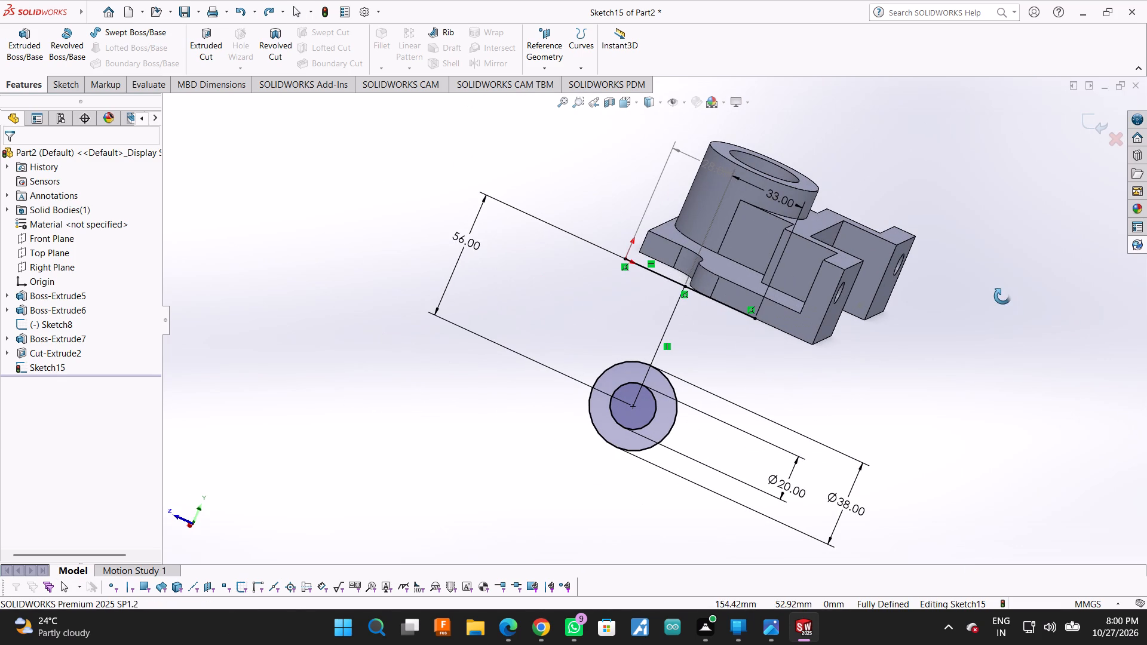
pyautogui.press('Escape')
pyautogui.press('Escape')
# Exit the ring sketch and open a new sketch on the bracket's L-shaped side face.
pyautogui.click(812, 317)
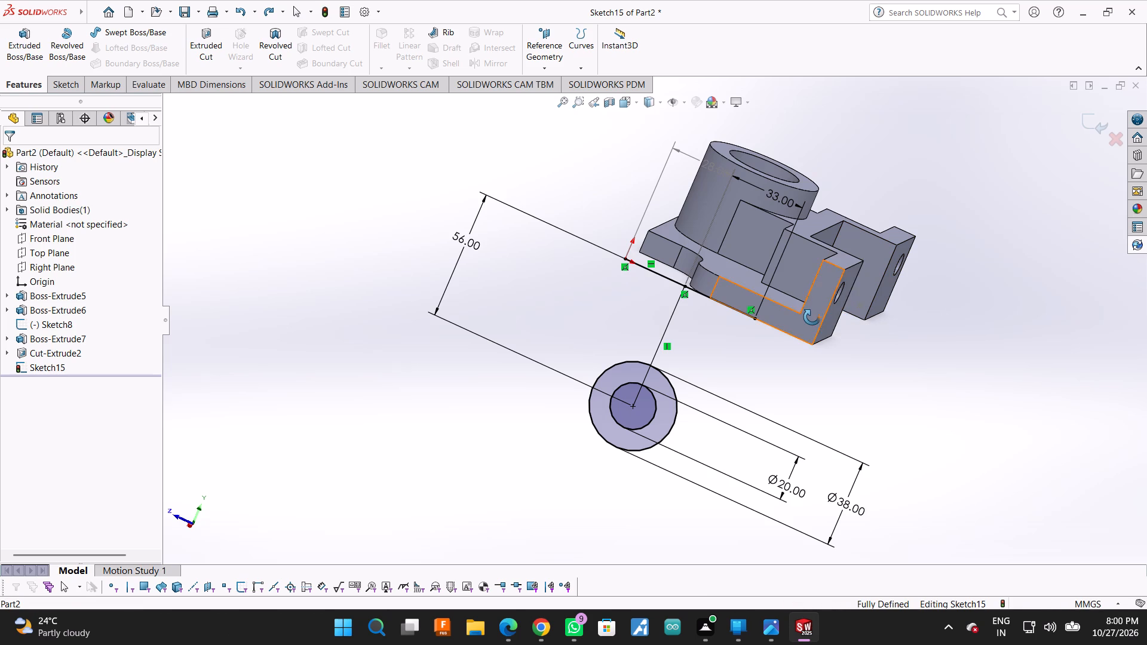
pyautogui.press('Escape')
pyautogui.click(814, 318)
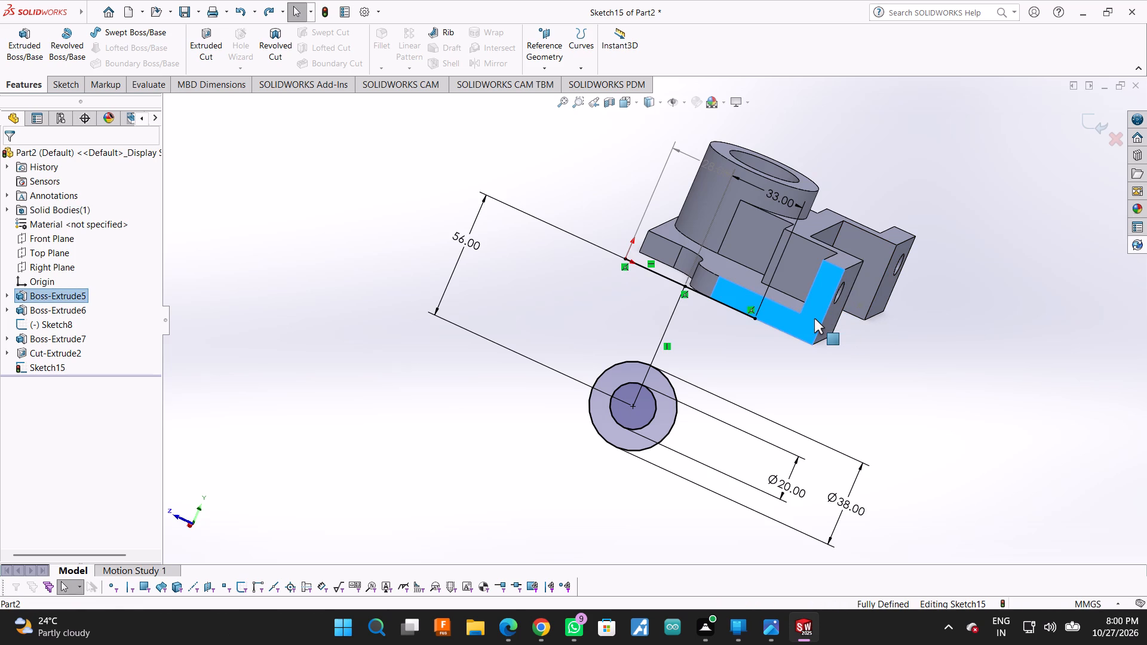
pyautogui.rightClick(814, 318)
pyautogui.press('Escape')
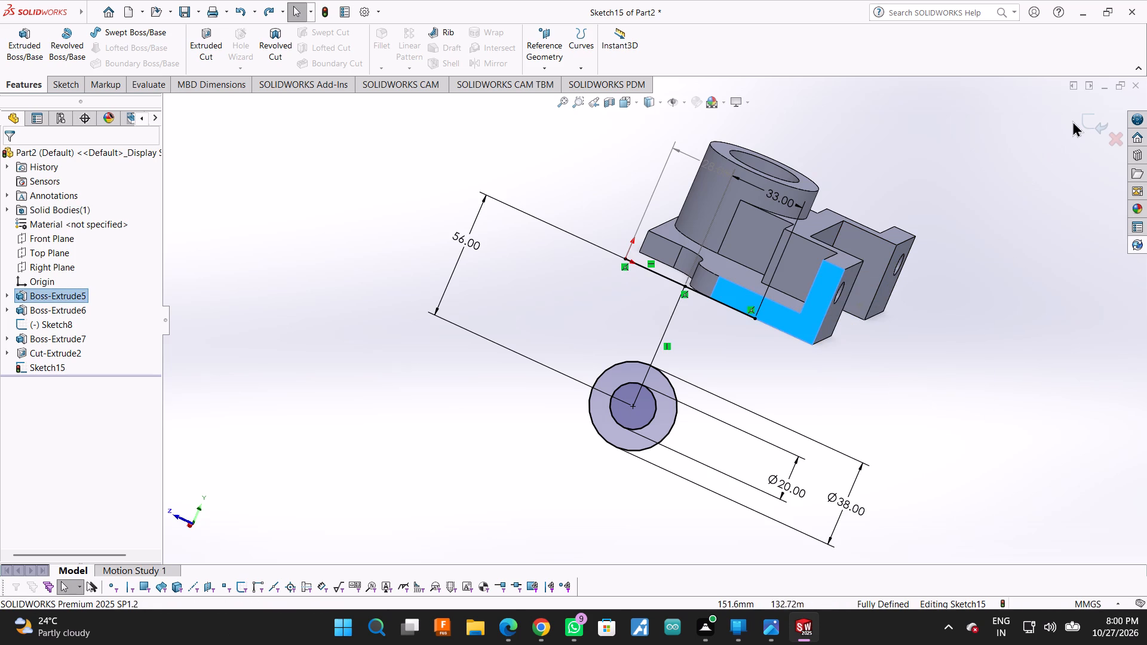
pyautogui.click(1083, 118)
pyautogui.click(826, 304)
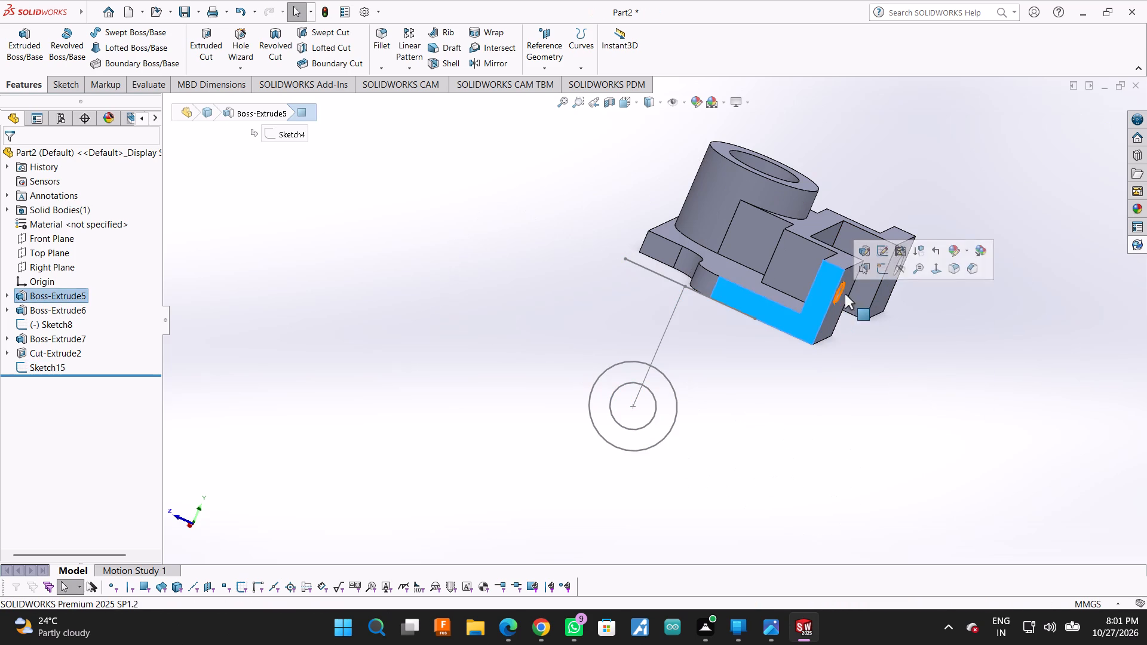
pyautogui.click(881, 268)
pyautogui.scroll(1, 631, 318)
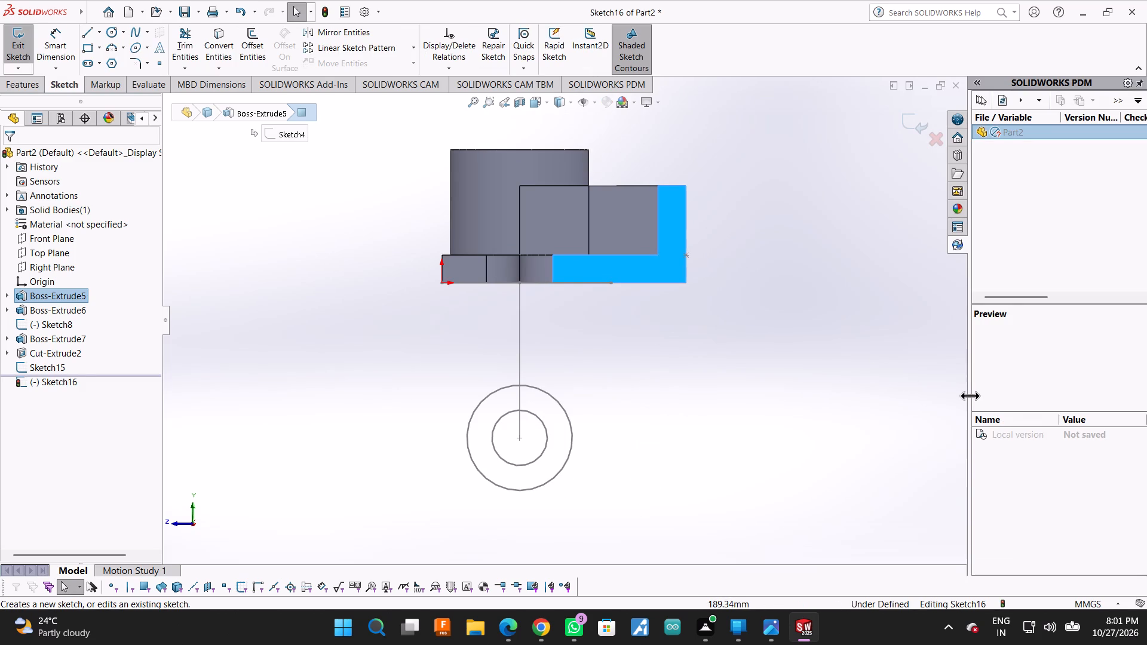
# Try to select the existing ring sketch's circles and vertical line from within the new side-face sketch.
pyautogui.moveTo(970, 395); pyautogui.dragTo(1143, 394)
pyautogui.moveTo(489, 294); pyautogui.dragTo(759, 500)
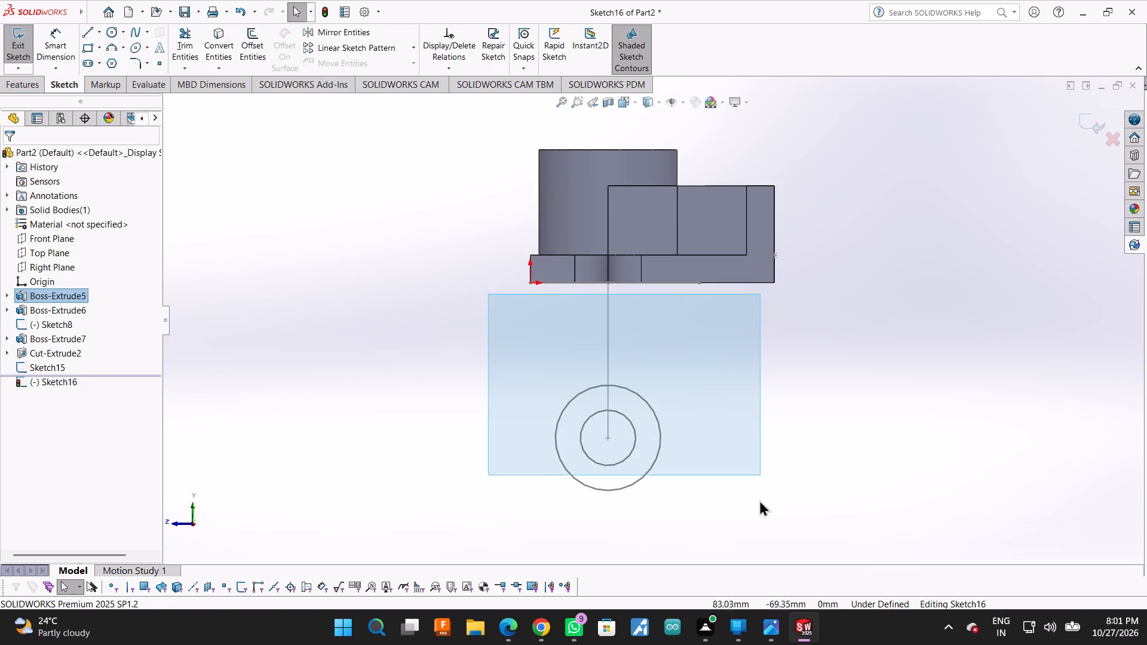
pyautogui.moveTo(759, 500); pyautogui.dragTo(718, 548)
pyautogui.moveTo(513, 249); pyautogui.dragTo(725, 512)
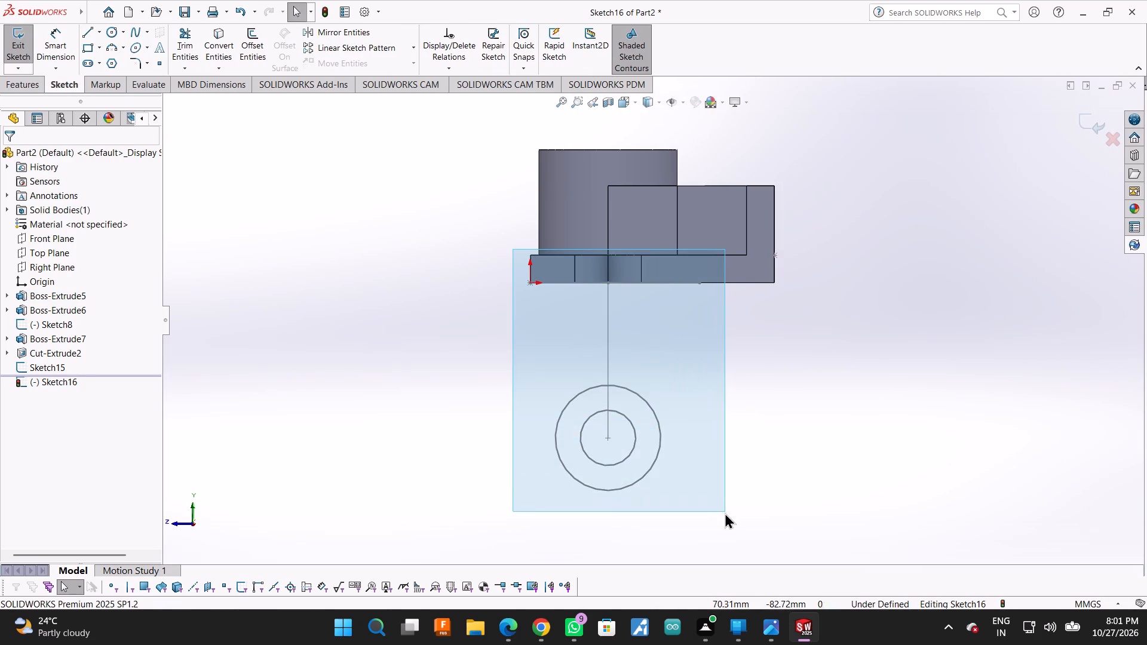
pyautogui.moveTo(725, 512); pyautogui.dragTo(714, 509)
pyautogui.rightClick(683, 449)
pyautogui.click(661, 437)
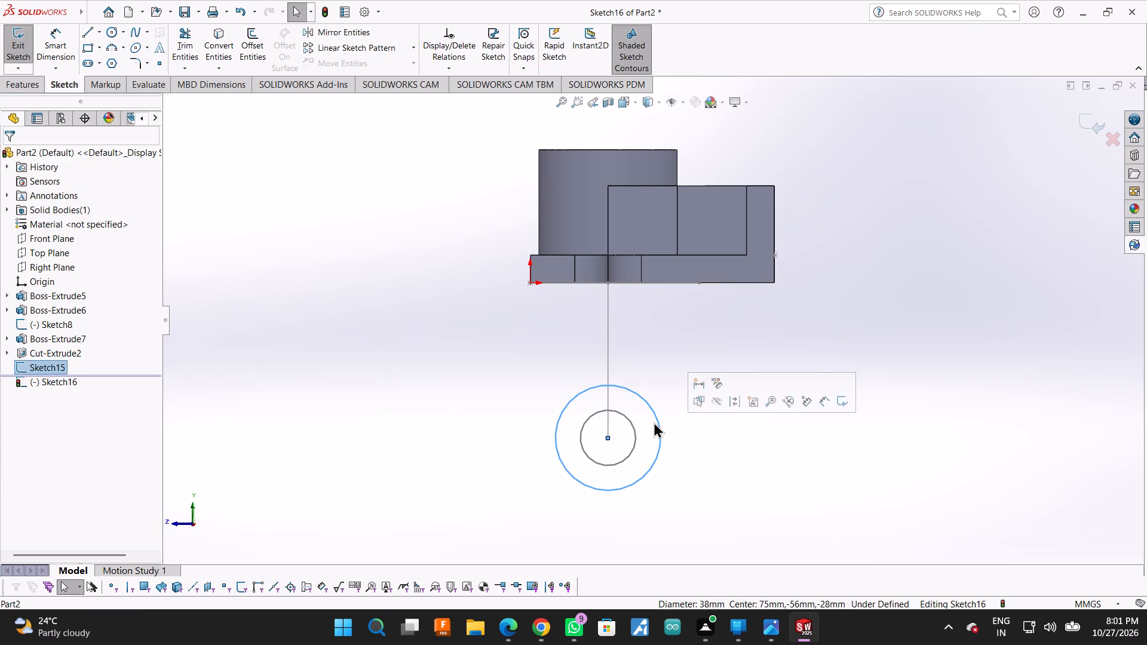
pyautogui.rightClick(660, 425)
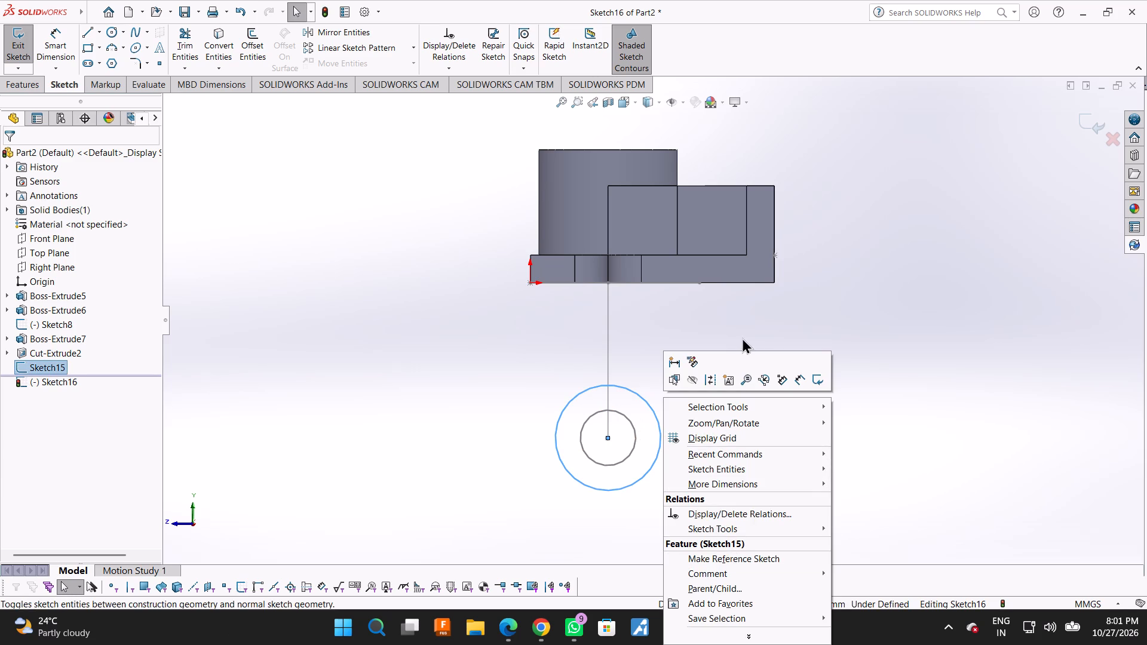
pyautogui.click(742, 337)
# Undo the creation of the new side-face sketch and return to editing the ring sketch.
pyautogui.hotkey('ctrl', 'z')
pyautogui.hotkey('ctrl', 'z')
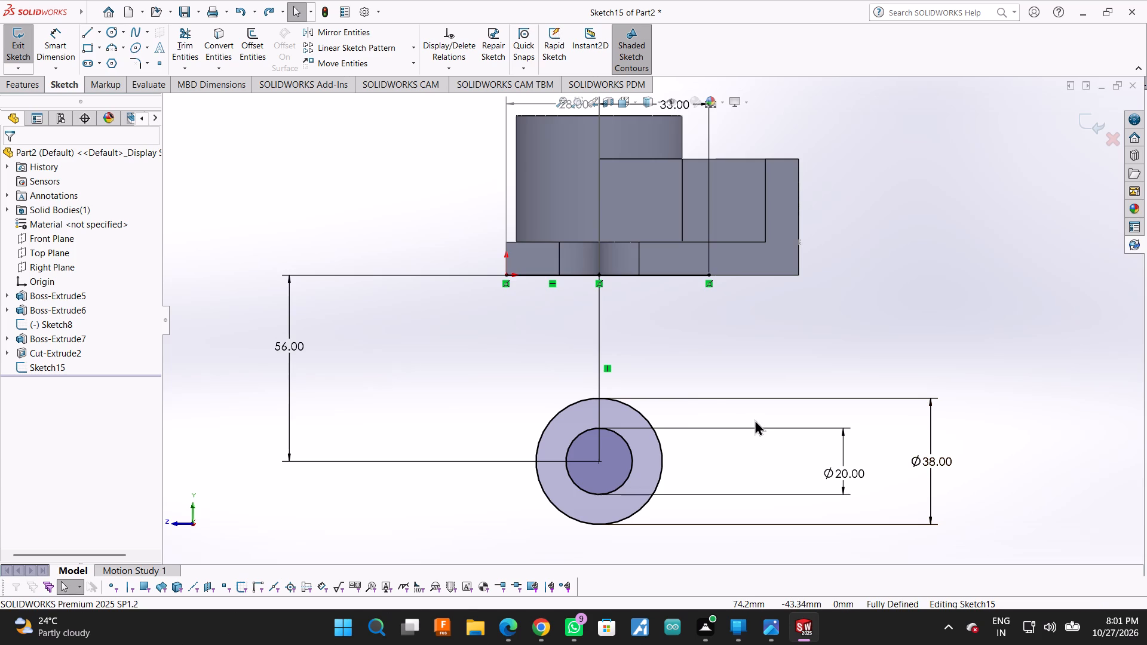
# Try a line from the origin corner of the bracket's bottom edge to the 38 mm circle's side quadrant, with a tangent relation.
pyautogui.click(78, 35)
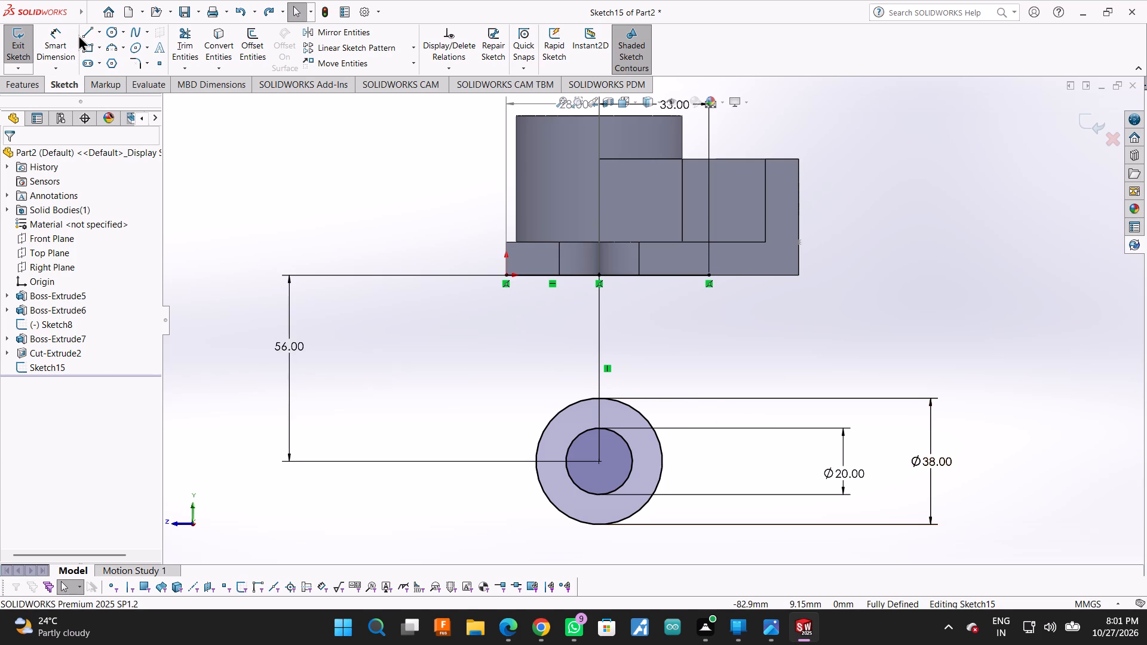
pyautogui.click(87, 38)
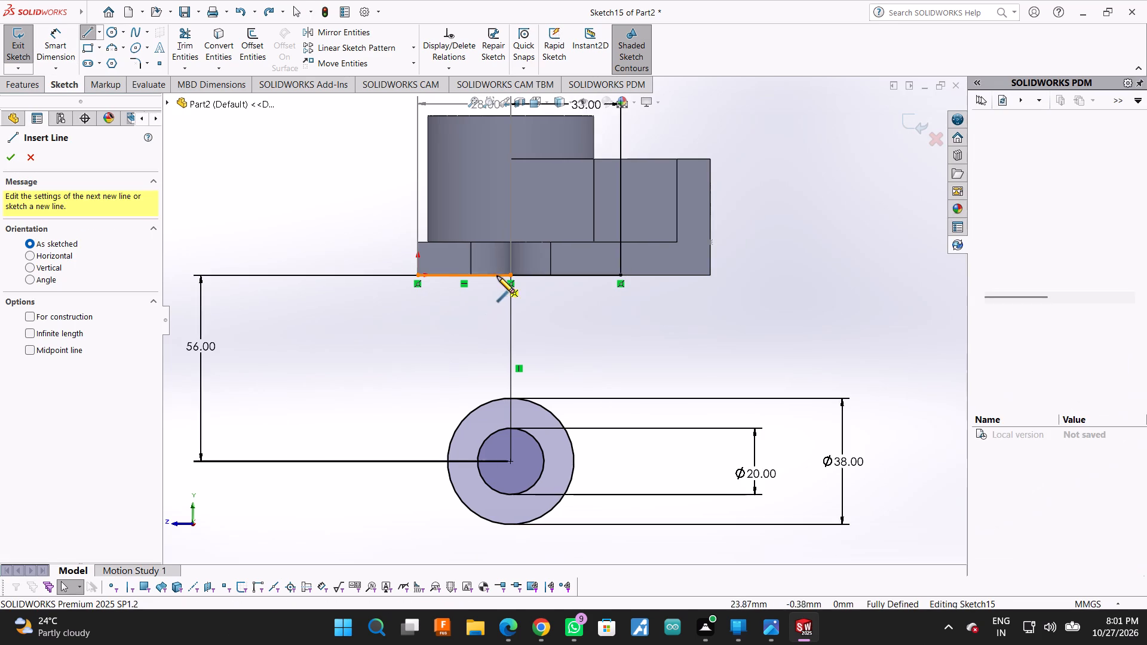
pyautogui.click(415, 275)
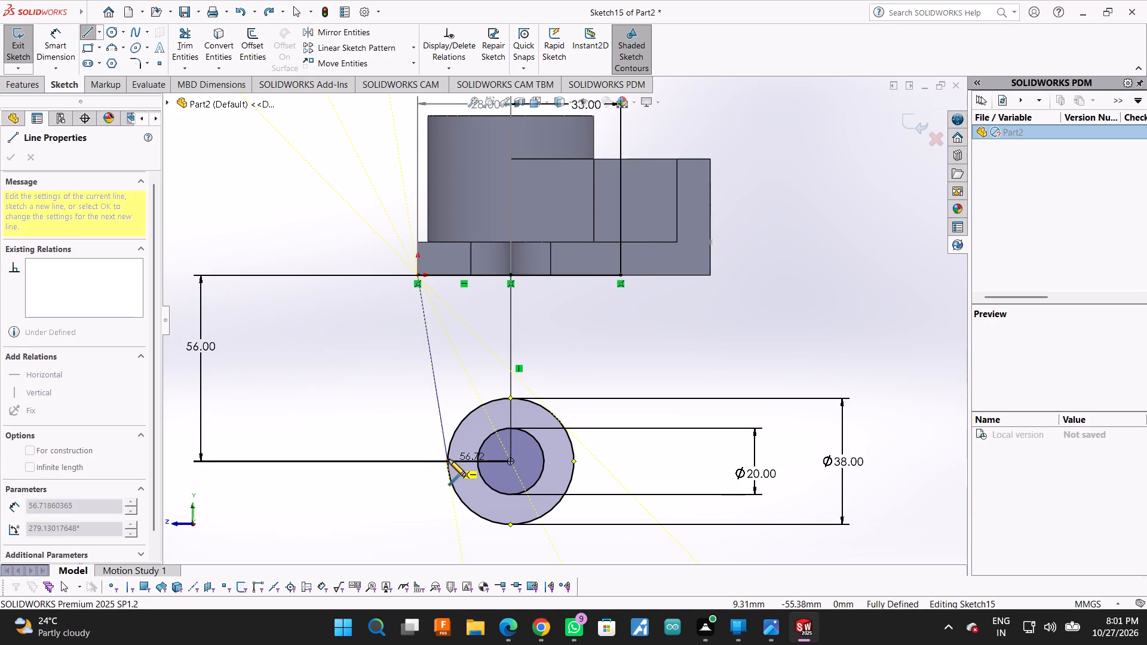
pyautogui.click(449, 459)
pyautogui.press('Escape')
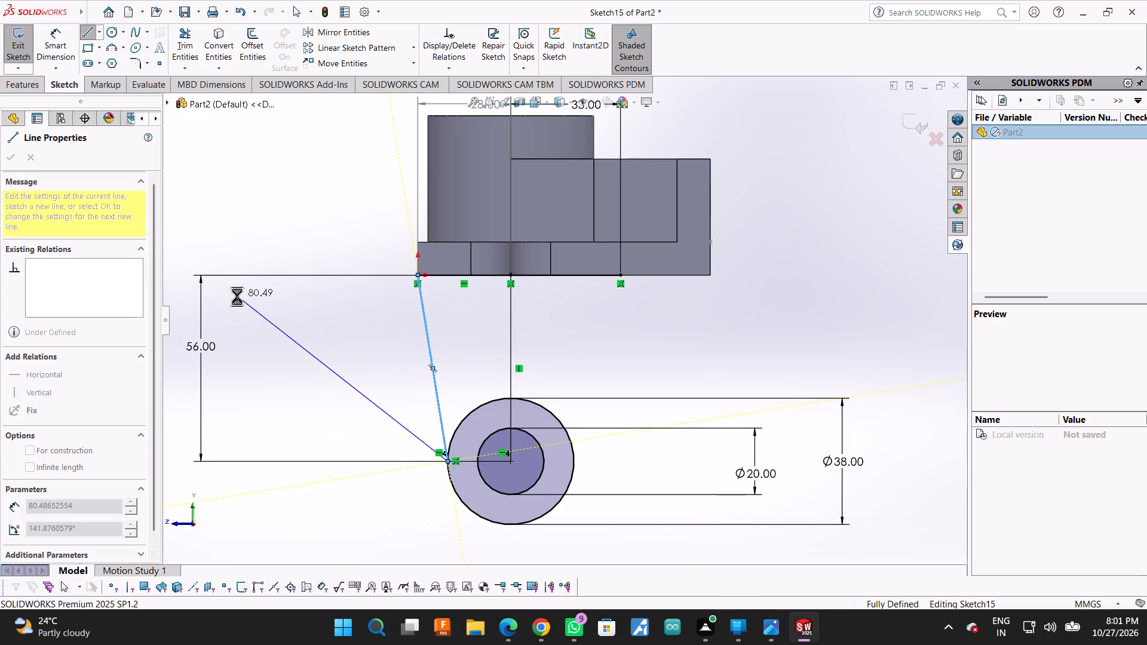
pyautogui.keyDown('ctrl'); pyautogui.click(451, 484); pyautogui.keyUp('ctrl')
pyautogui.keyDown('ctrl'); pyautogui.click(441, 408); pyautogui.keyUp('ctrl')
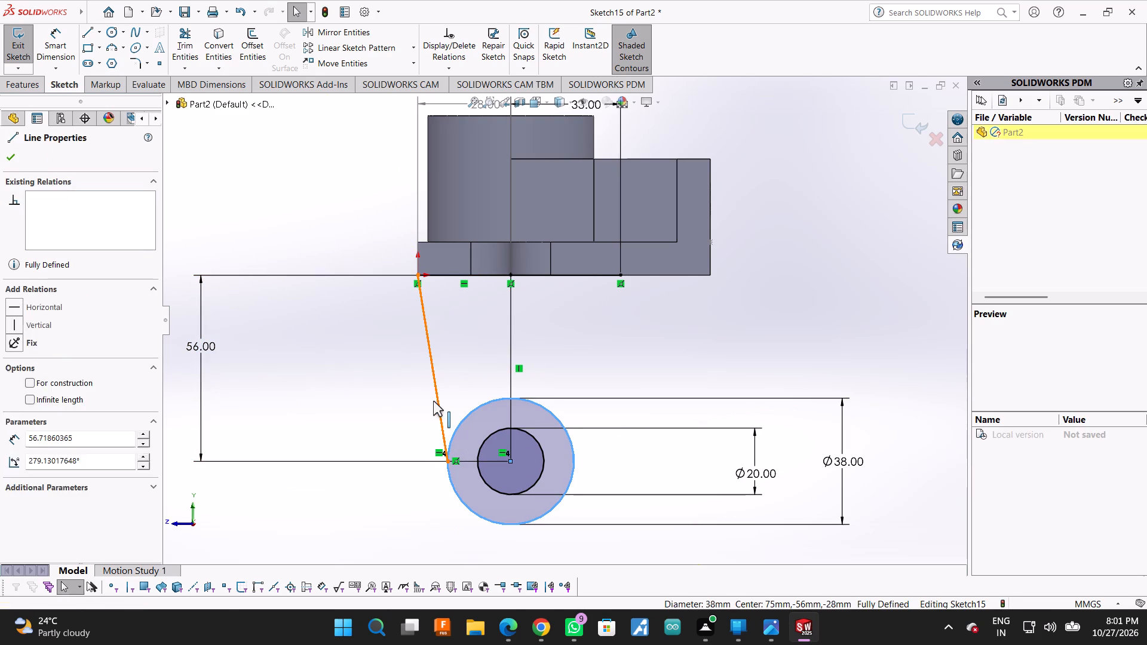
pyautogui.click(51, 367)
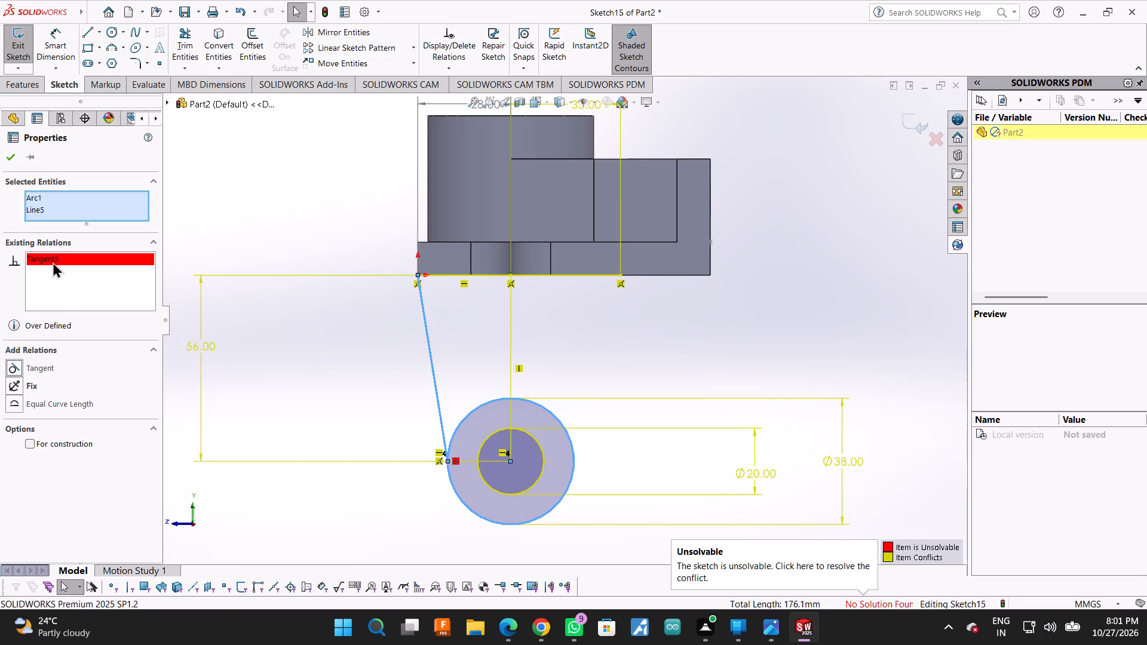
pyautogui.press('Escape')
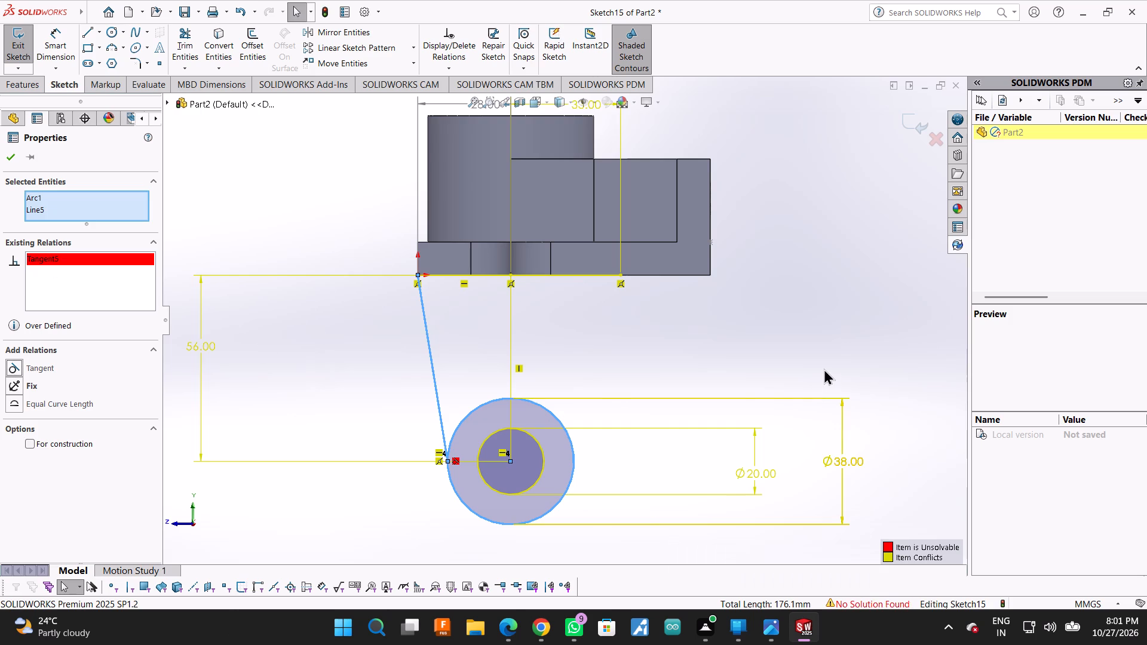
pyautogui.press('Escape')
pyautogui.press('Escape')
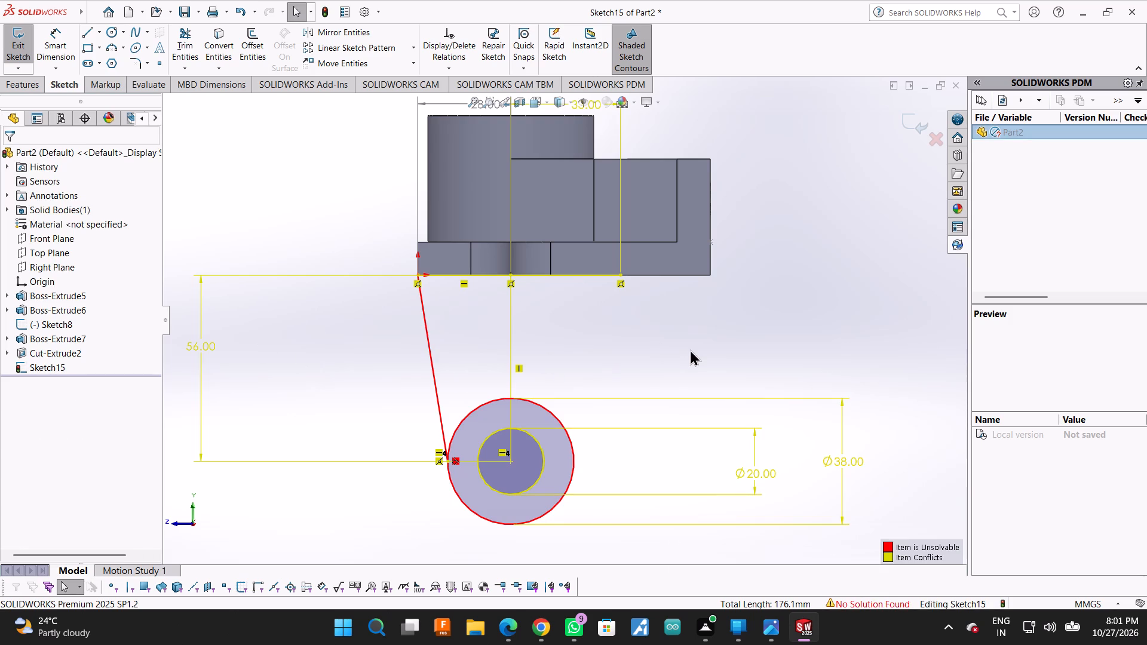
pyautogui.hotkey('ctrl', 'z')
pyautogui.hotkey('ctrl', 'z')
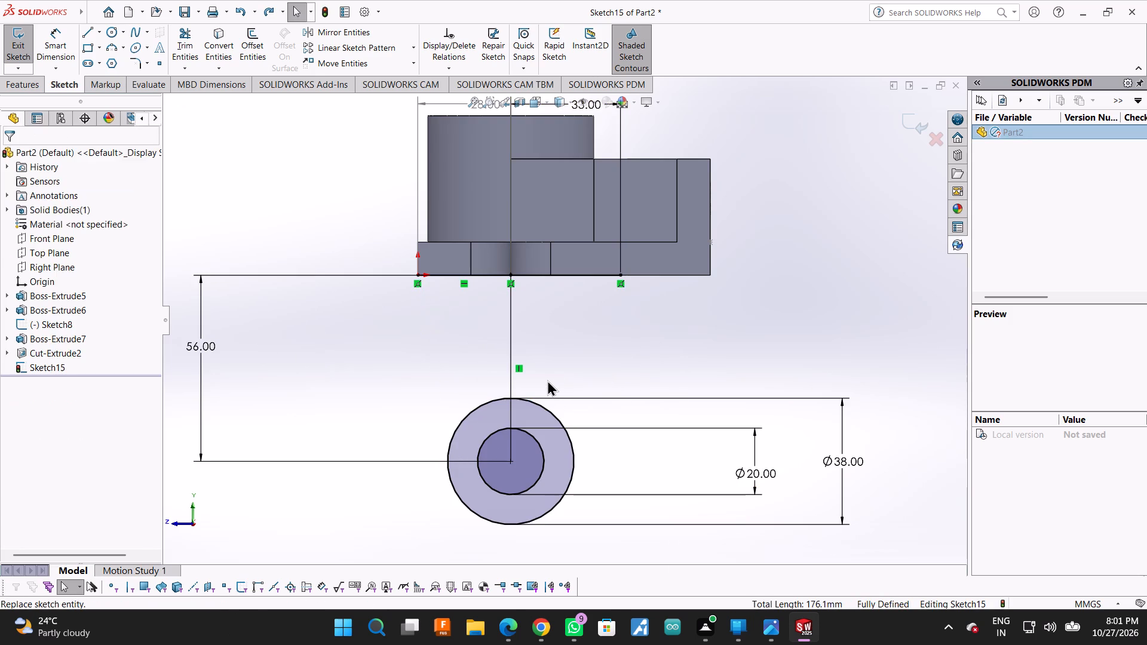
# Sketch a line about 47 mm long from the origin corner to the 38 mm circle and make it tangent to that circle.
pyautogui.click(88, 33)
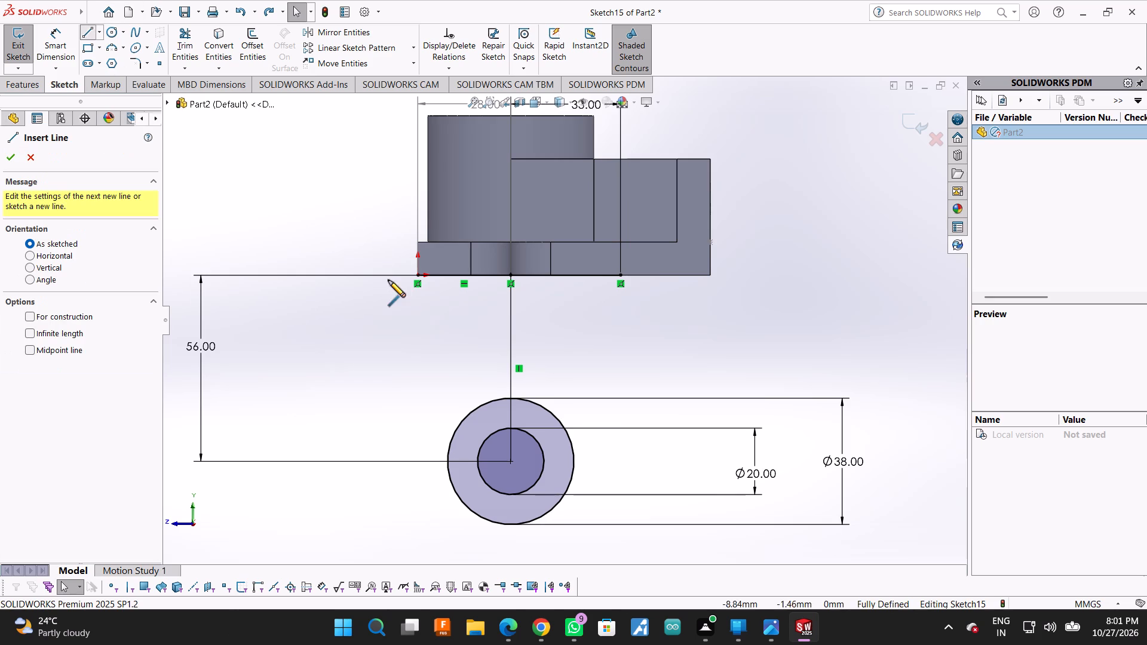
pyautogui.click(416, 274)
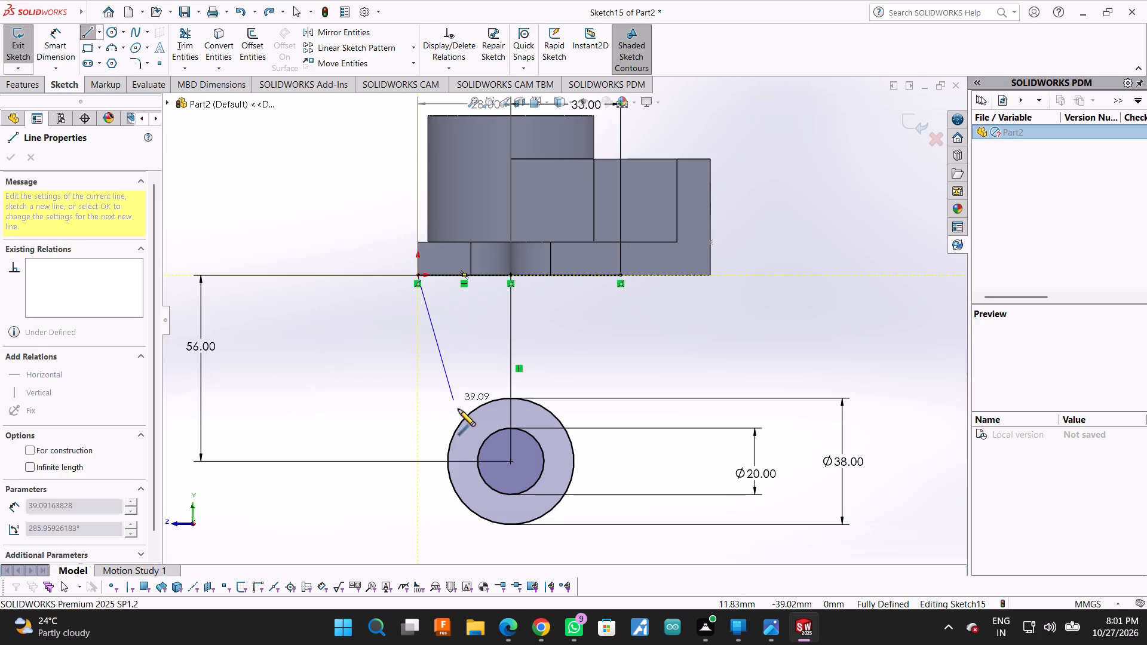
pyautogui.click(459, 428)
pyautogui.press('Escape')
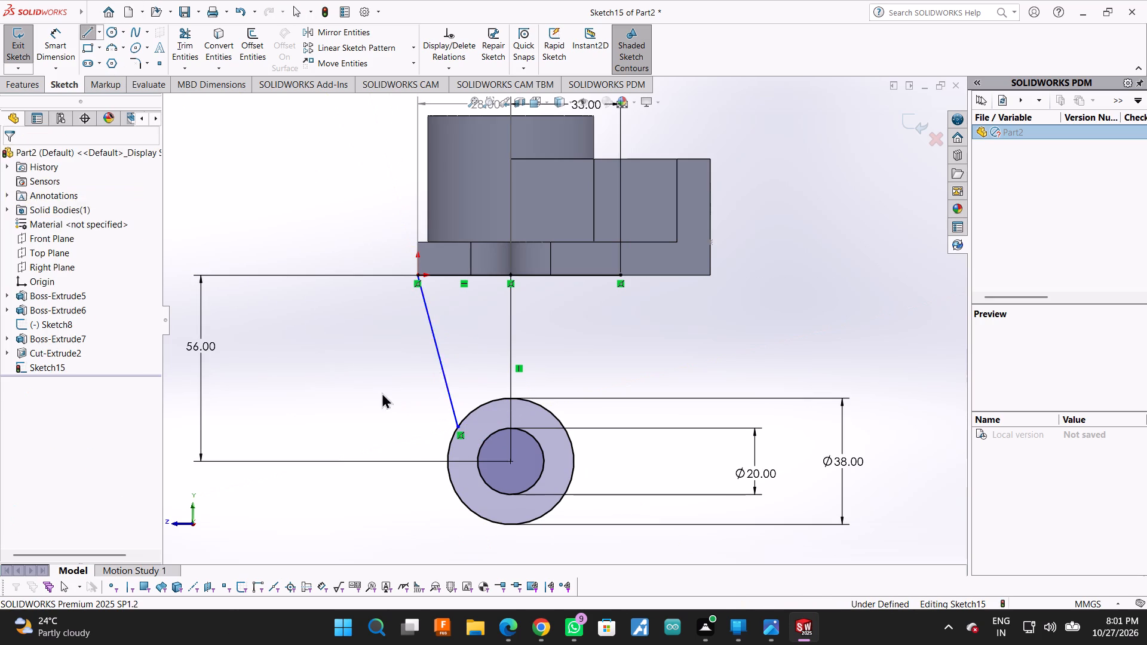
pyautogui.click(440, 354)
pyautogui.keyDown('ctrl'); pyautogui.click(485, 402); pyautogui.keyUp('ctrl')
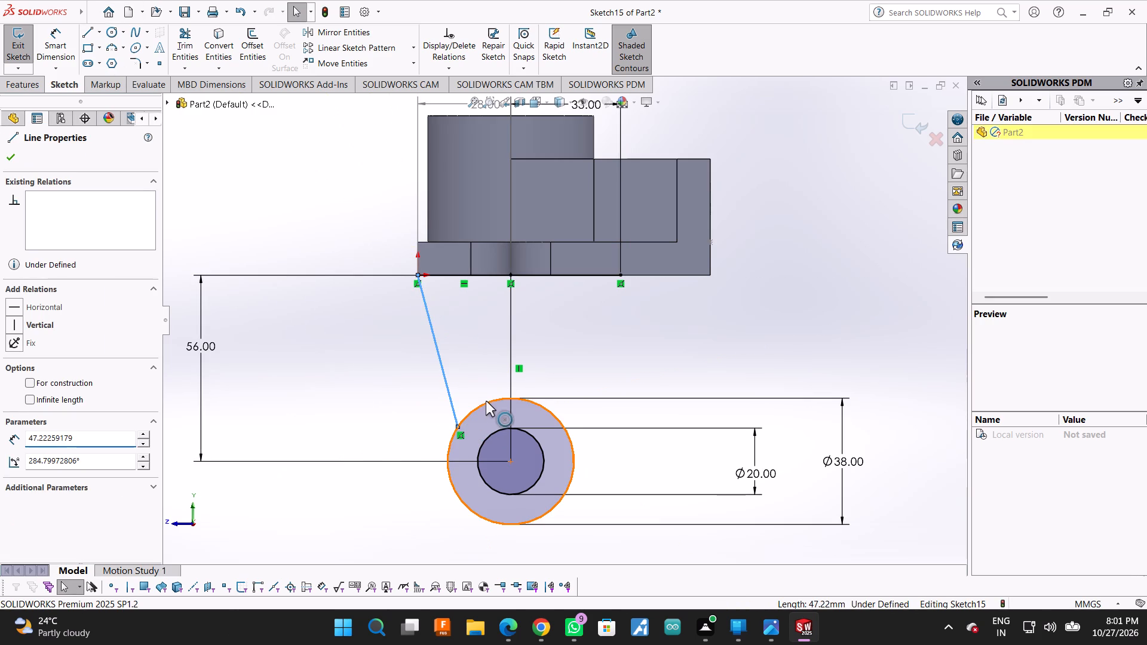
pyautogui.click(52, 368)
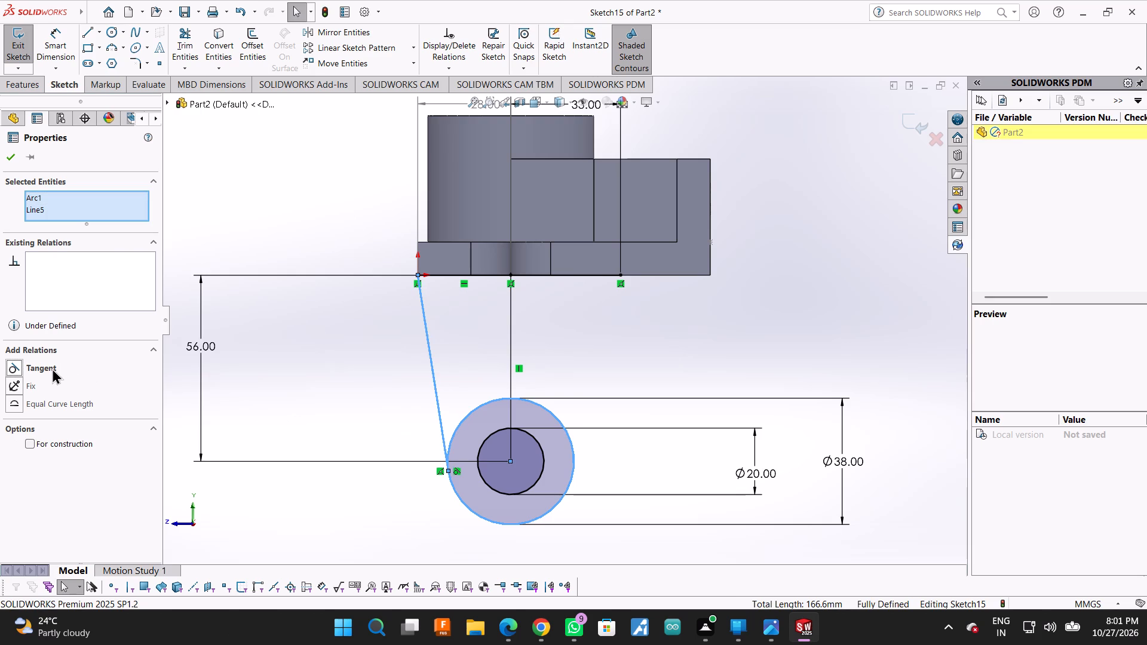
pyautogui.click(18, 165)
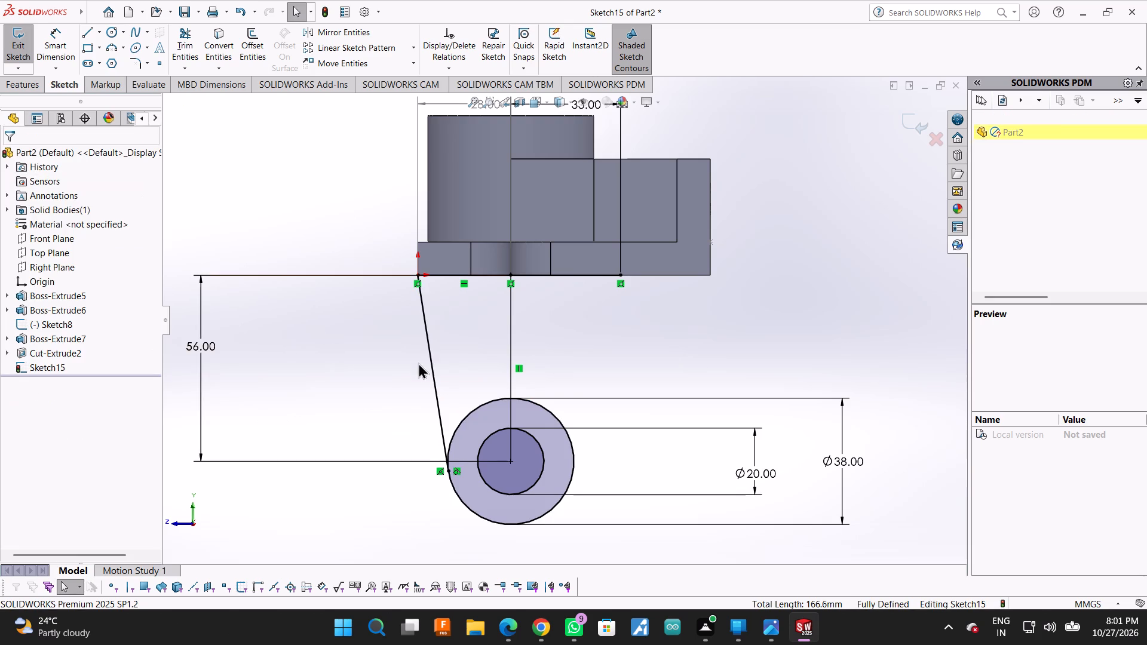
# Sketch a line about 51 mm long from the 38 mm circle to the bottom-edge line's other end and make it tangent to the circle.
pyautogui.click(84, 34)
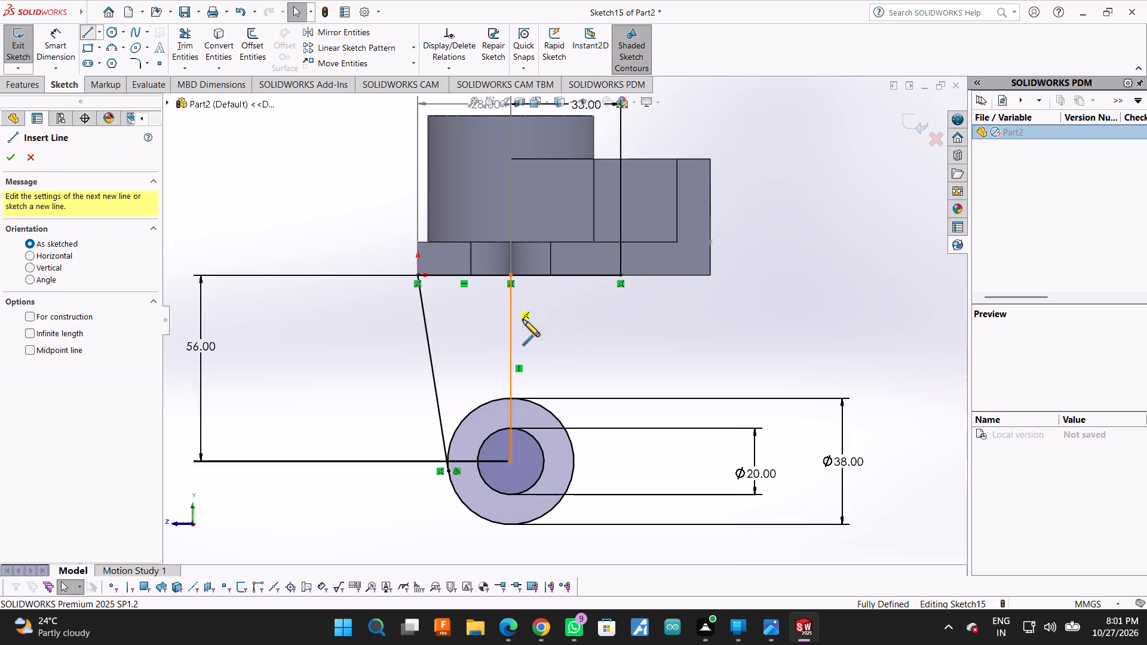
pyautogui.click(569, 436)
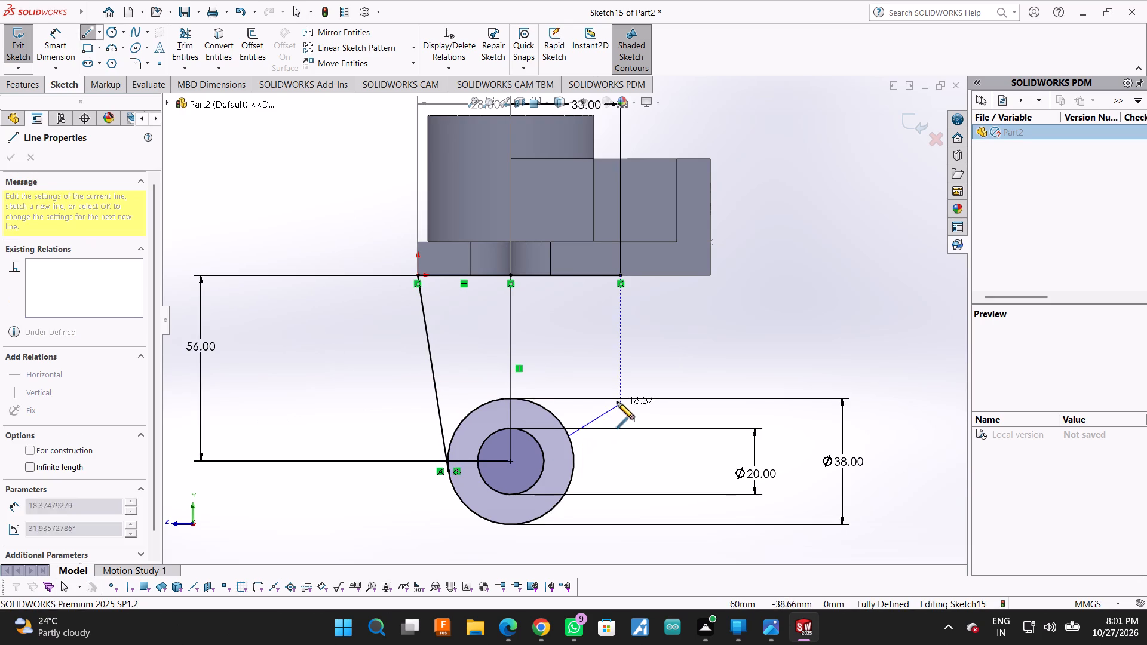
pyautogui.click(620, 274)
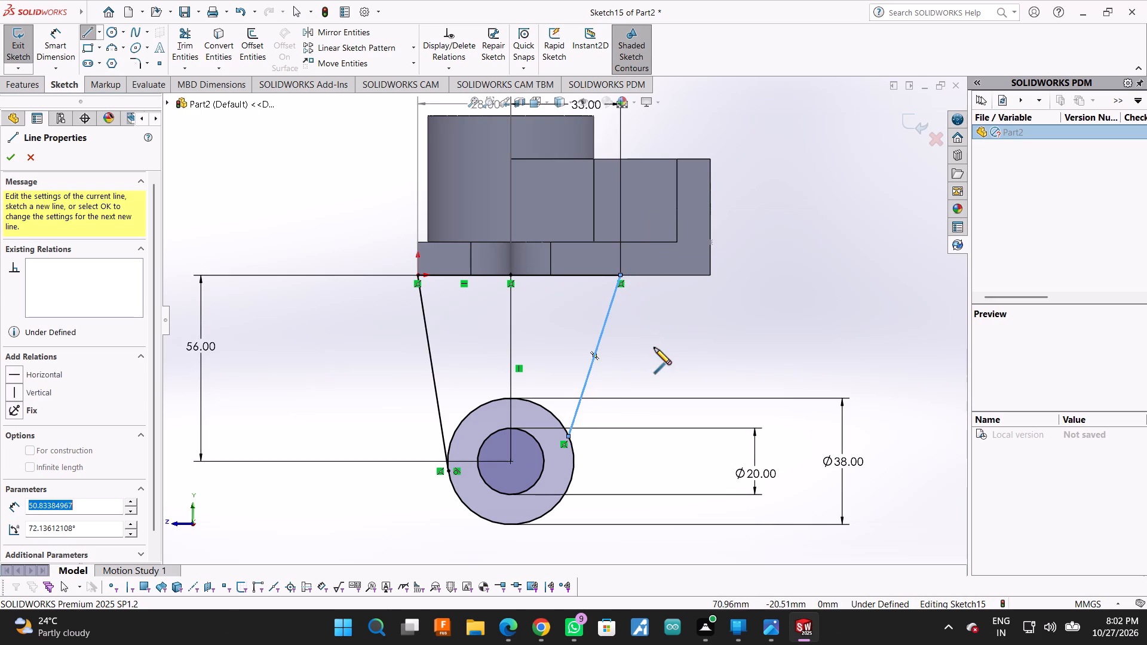
pyautogui.press('Escape')
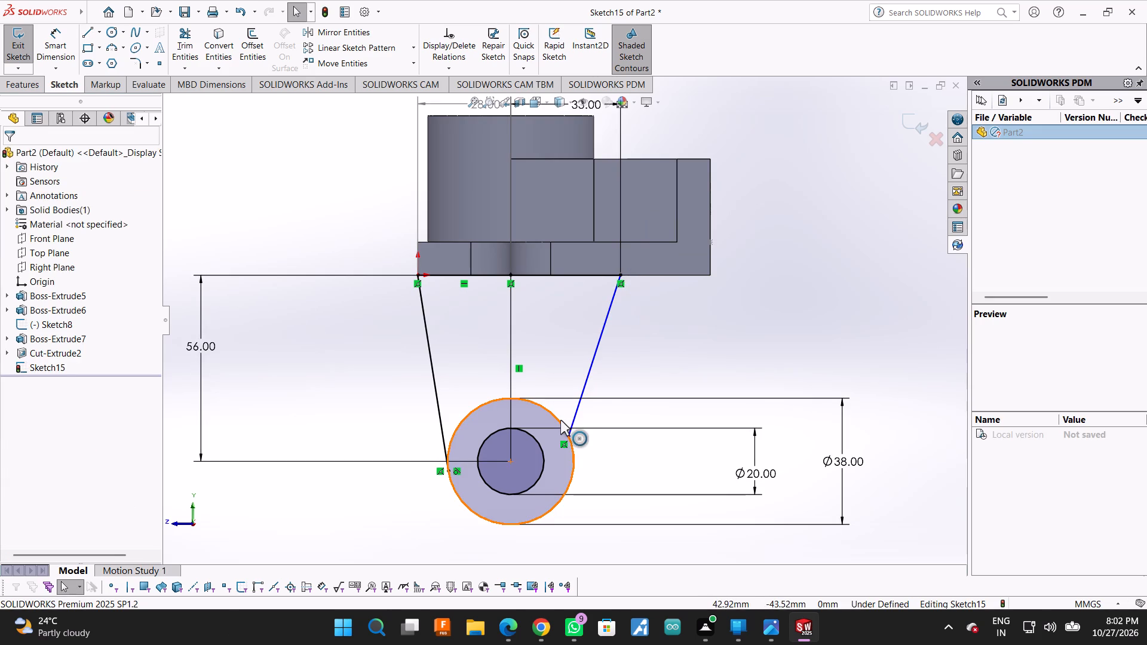
pyautogui.click(578, 409)
pyautogui.keyDown('ctrl'); pyautogui.click(559, 415); pyautogui.keyUp('ctrl')
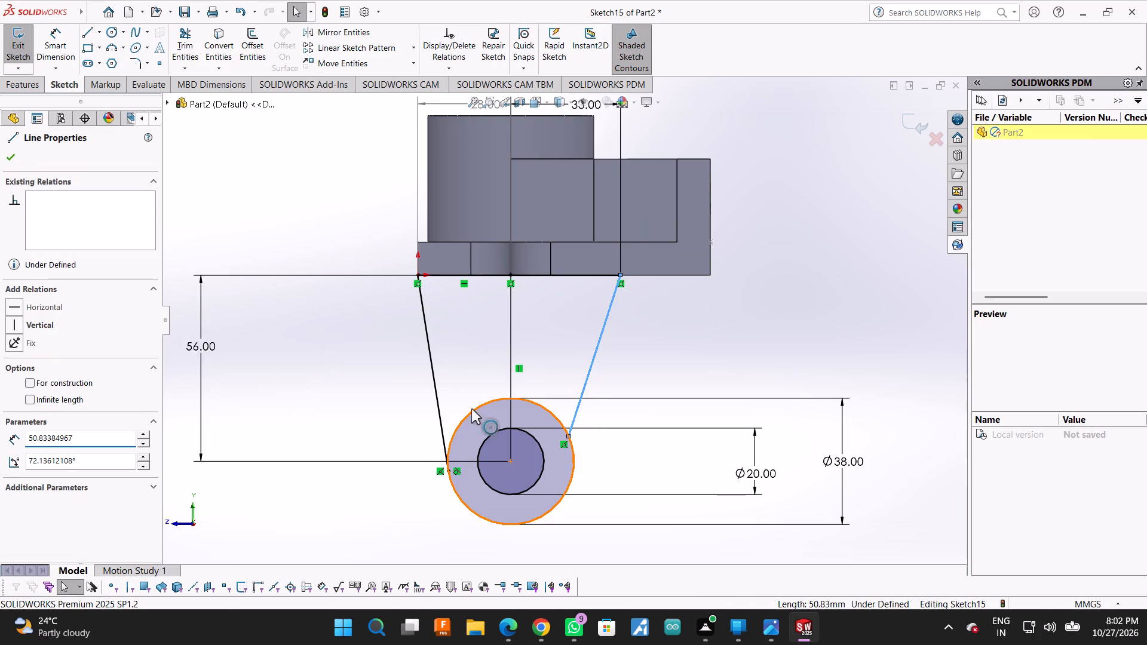
pyautogui.click(48, 364)
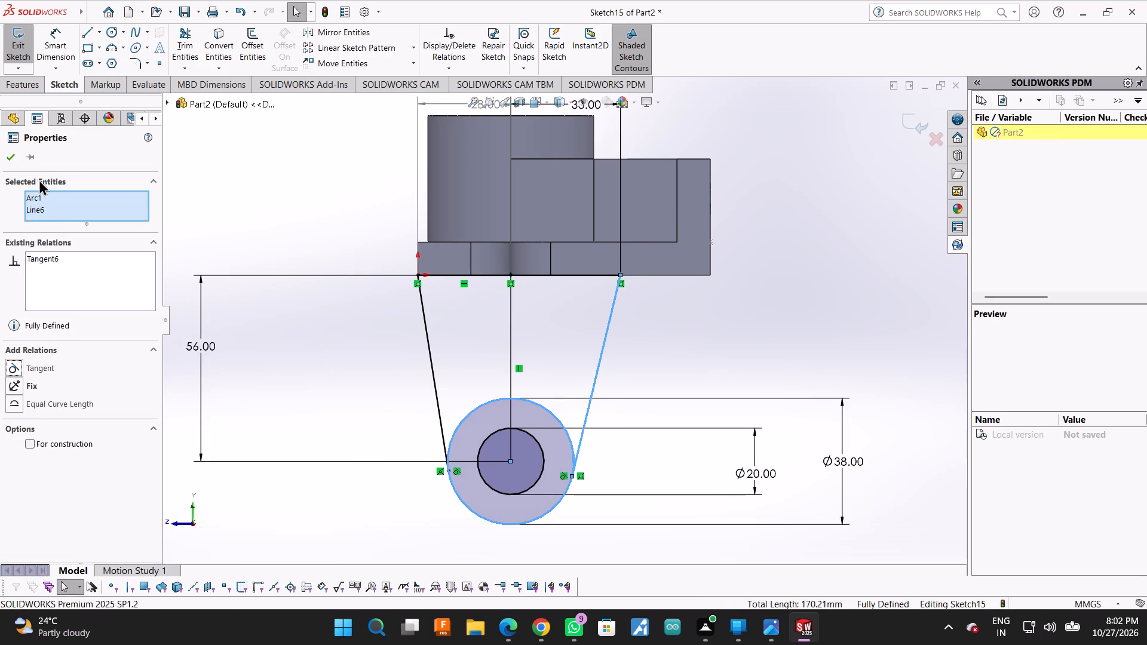
pyautogui.click(14, 164)
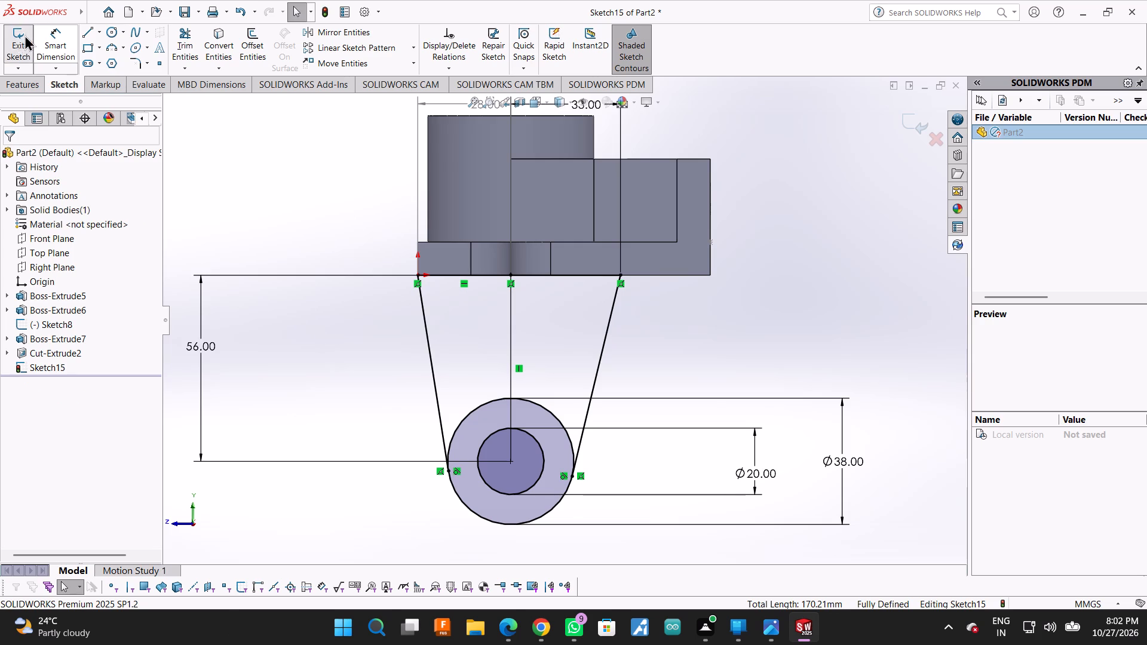
# Trim away the 38 mm circle's upper arc between the tangent lines and the vertical line down to the bore's centre.
pyautogui.click(179, 25)
pyautogui.moveTo(551, 362); pyautogui.dragTo(531, 413)
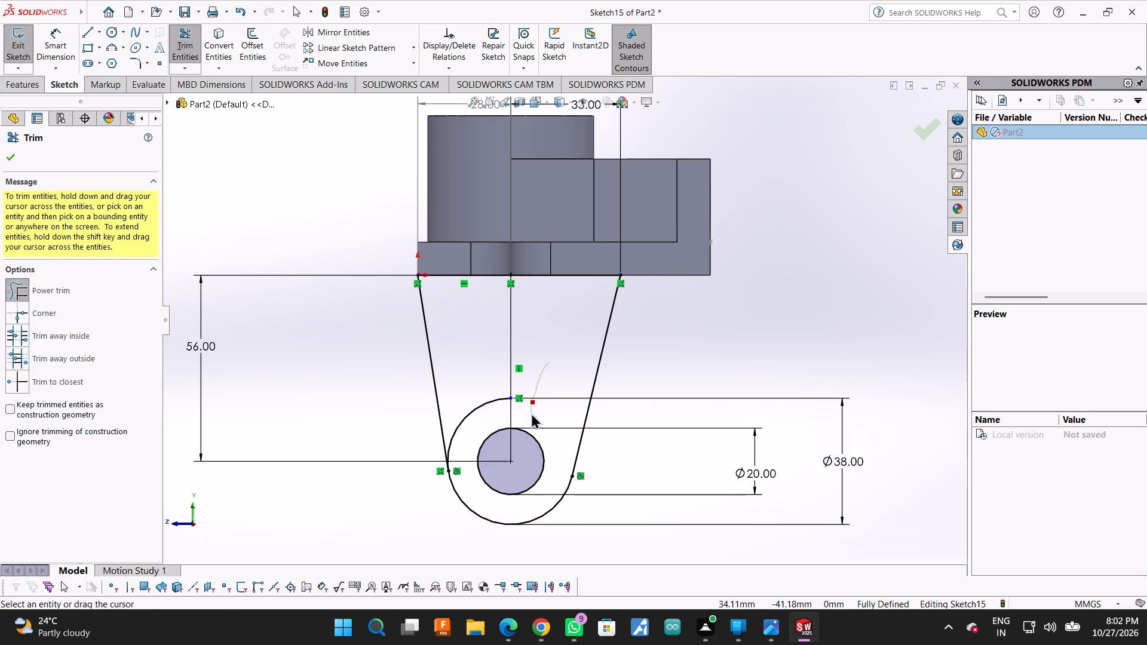
pyautogui.moveTo(531, 413); pyautogui.dragTo(531, 413)
pyautogui.moveTo(452, 394); pyautogui.dragTo(492, 405)
pyautogui.moveTo(530, 318); pyautogui.dragTo(509, 322)
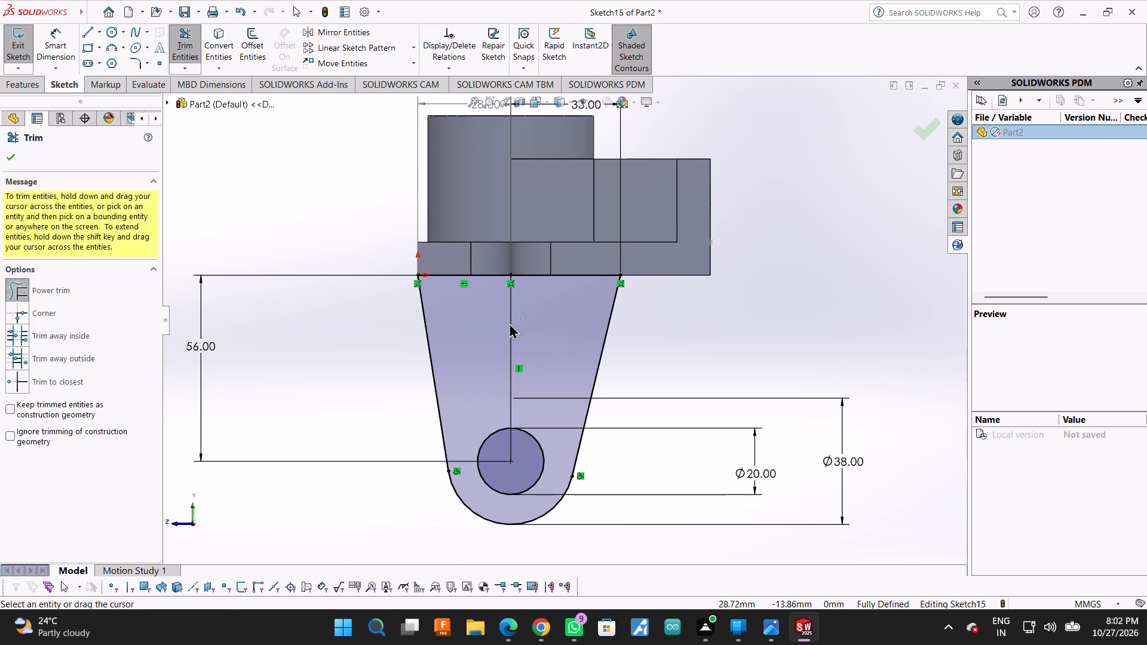
pyautogui.moveTo(509, 322); pyautogui.dragTo(497, 325)
pyautogui.moveTo(501, 450); pyautogui.dragTo(519, 447)
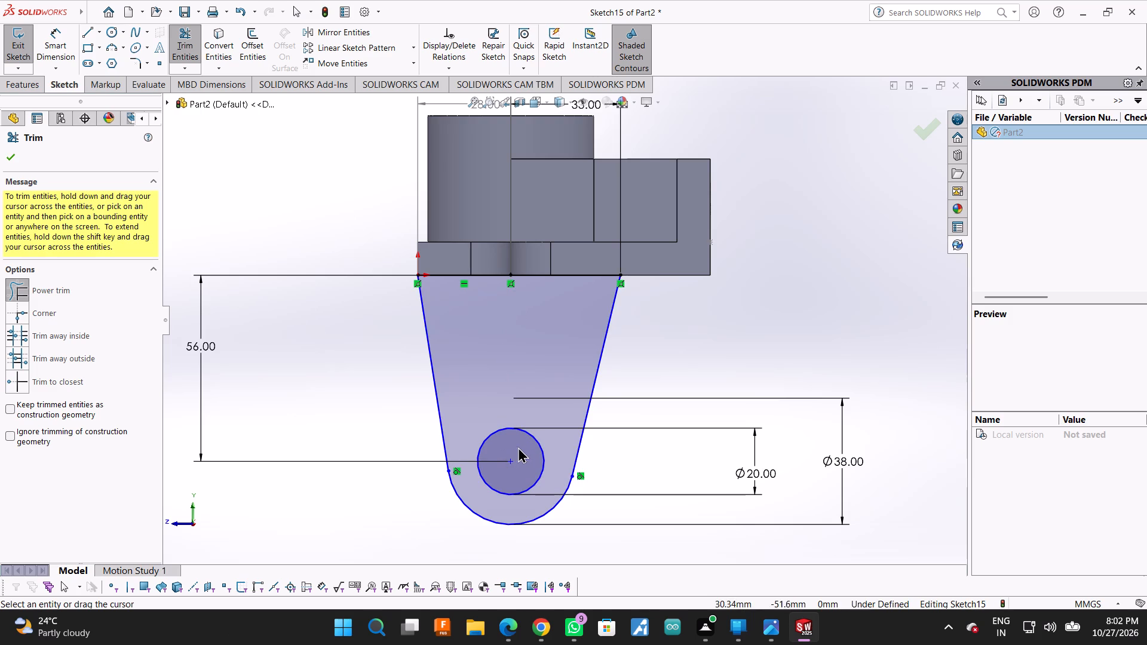
pyautogui.middleClick(749, 379)
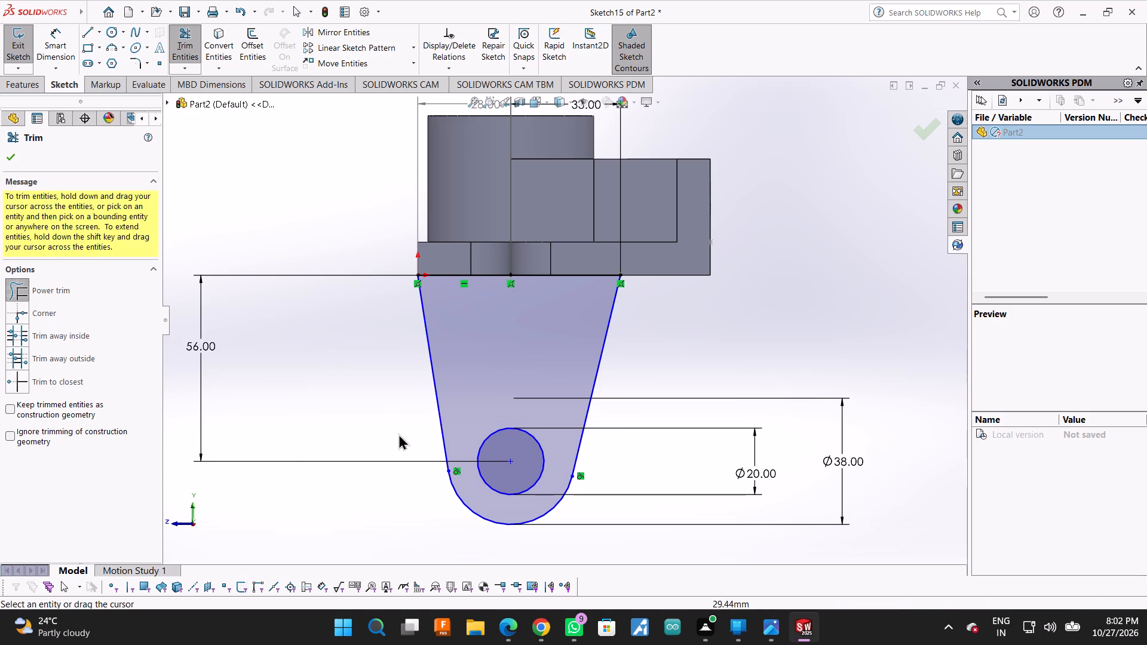
pyautogui.click(5, 162)
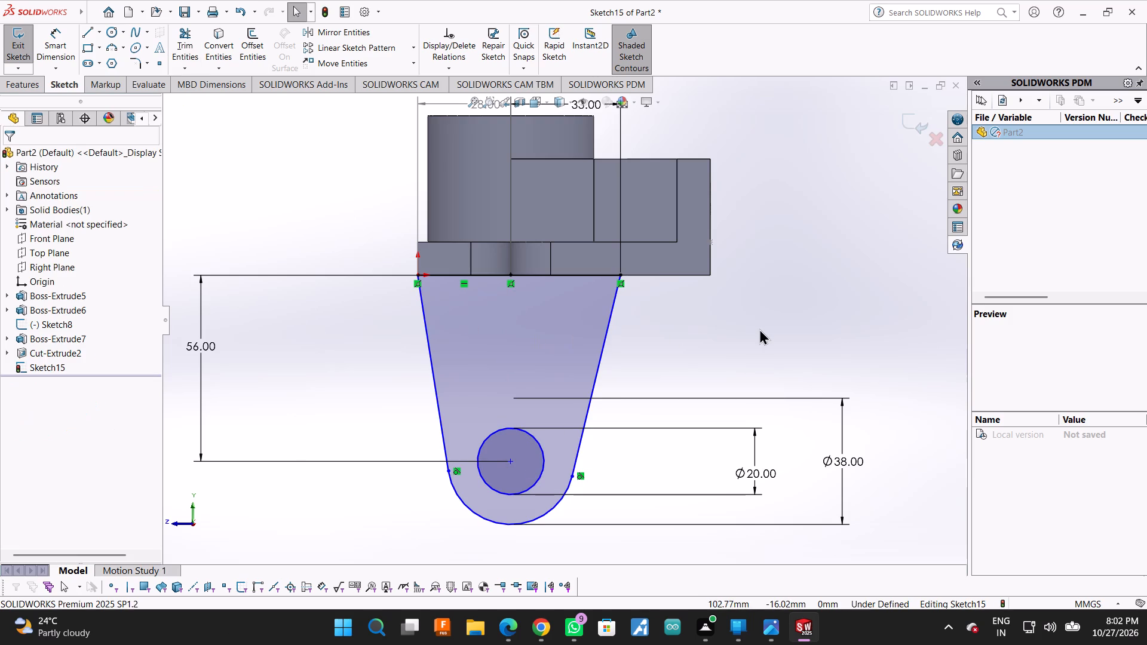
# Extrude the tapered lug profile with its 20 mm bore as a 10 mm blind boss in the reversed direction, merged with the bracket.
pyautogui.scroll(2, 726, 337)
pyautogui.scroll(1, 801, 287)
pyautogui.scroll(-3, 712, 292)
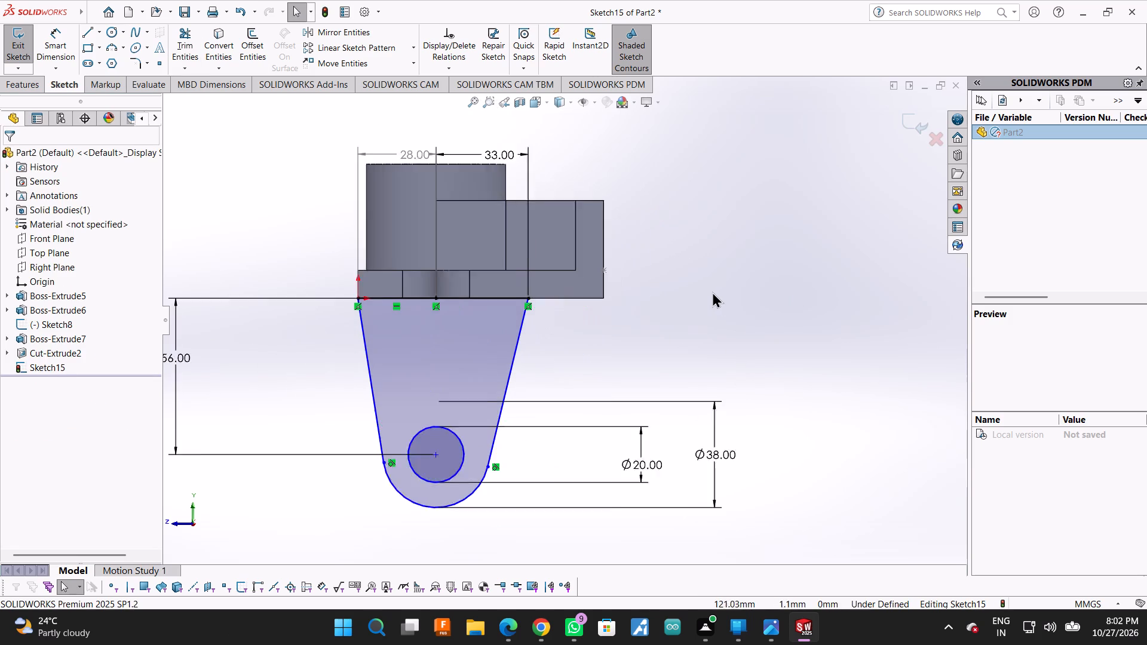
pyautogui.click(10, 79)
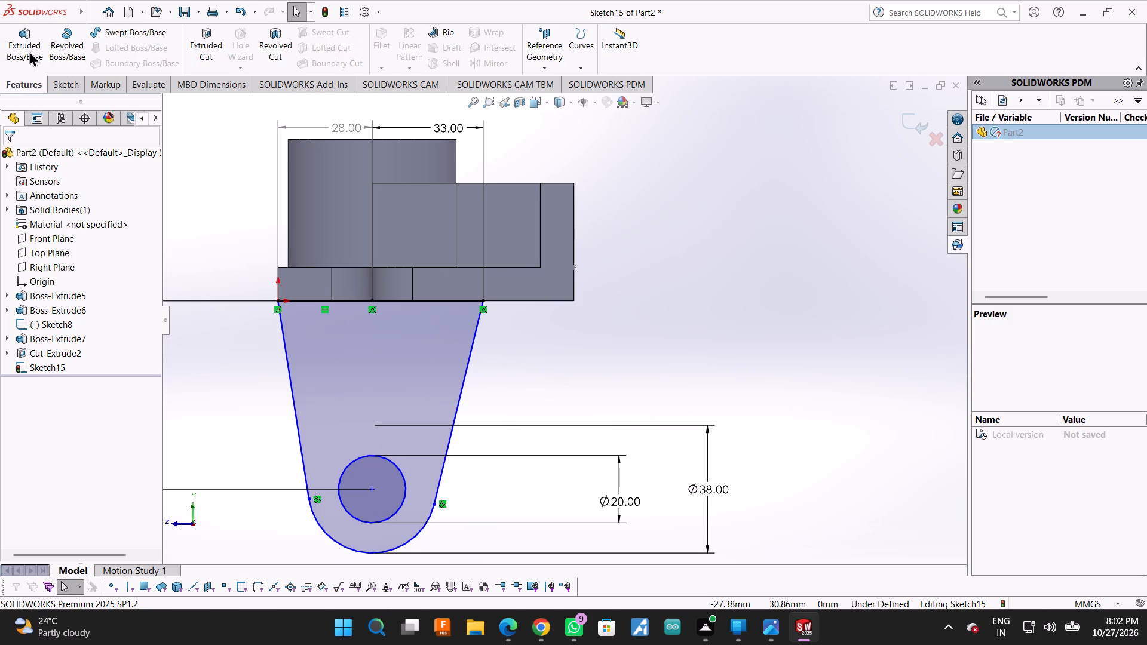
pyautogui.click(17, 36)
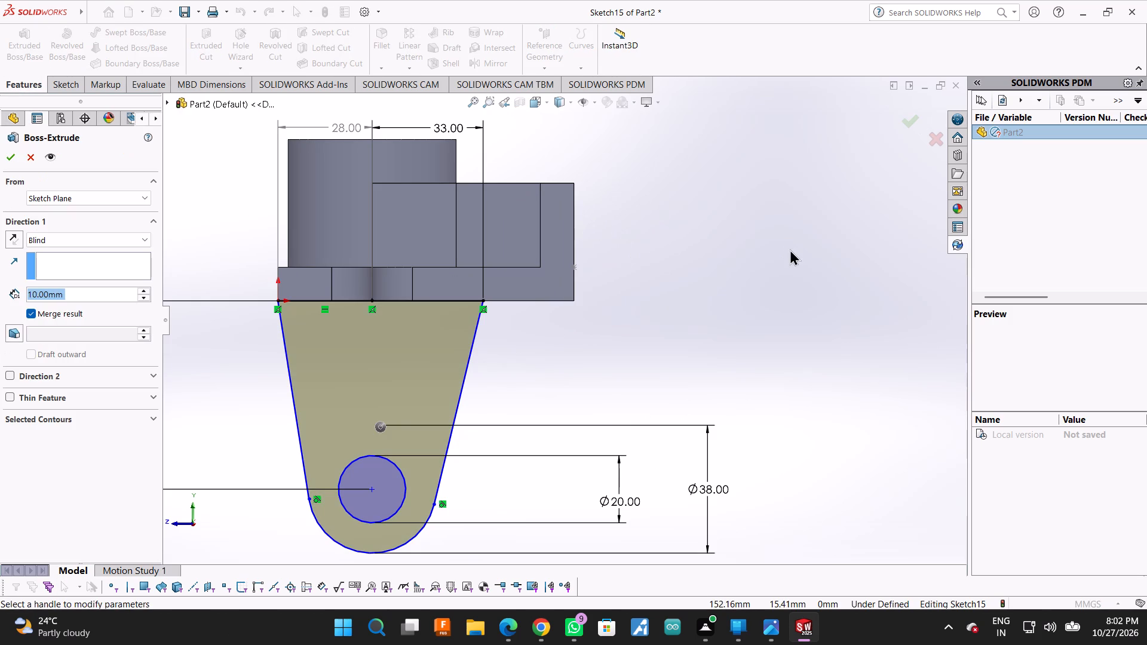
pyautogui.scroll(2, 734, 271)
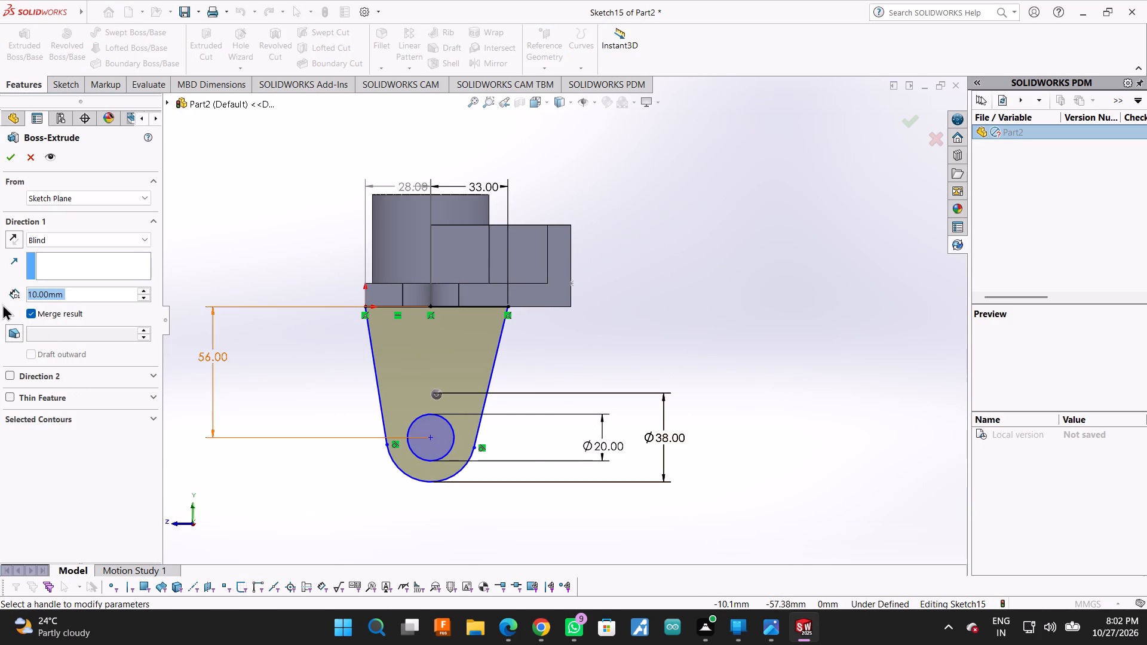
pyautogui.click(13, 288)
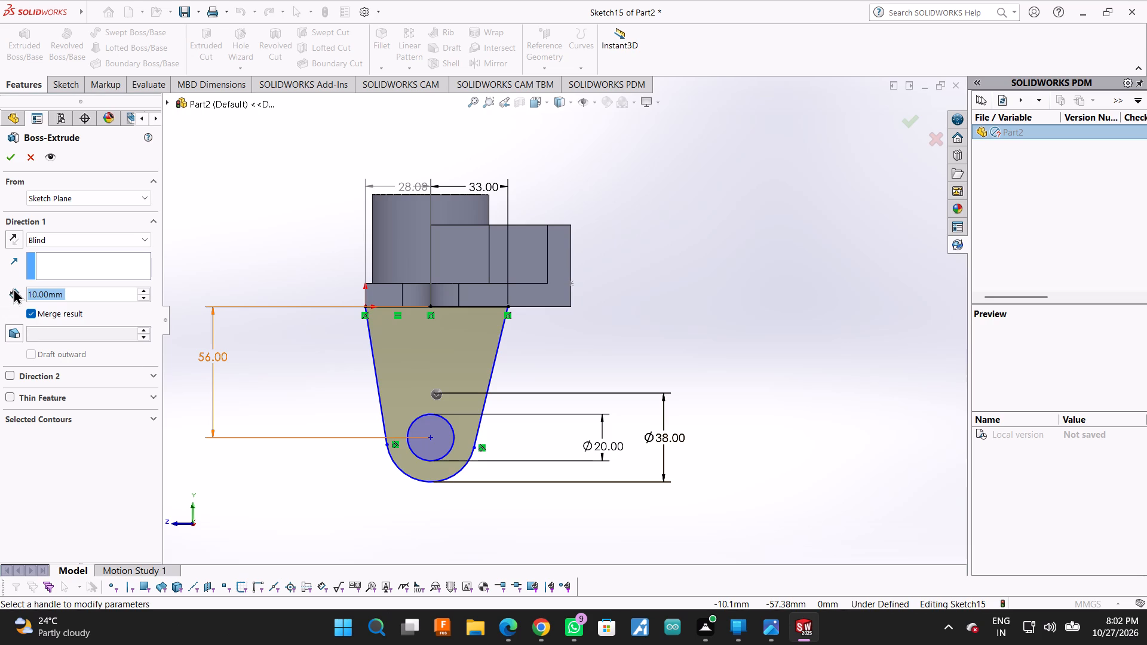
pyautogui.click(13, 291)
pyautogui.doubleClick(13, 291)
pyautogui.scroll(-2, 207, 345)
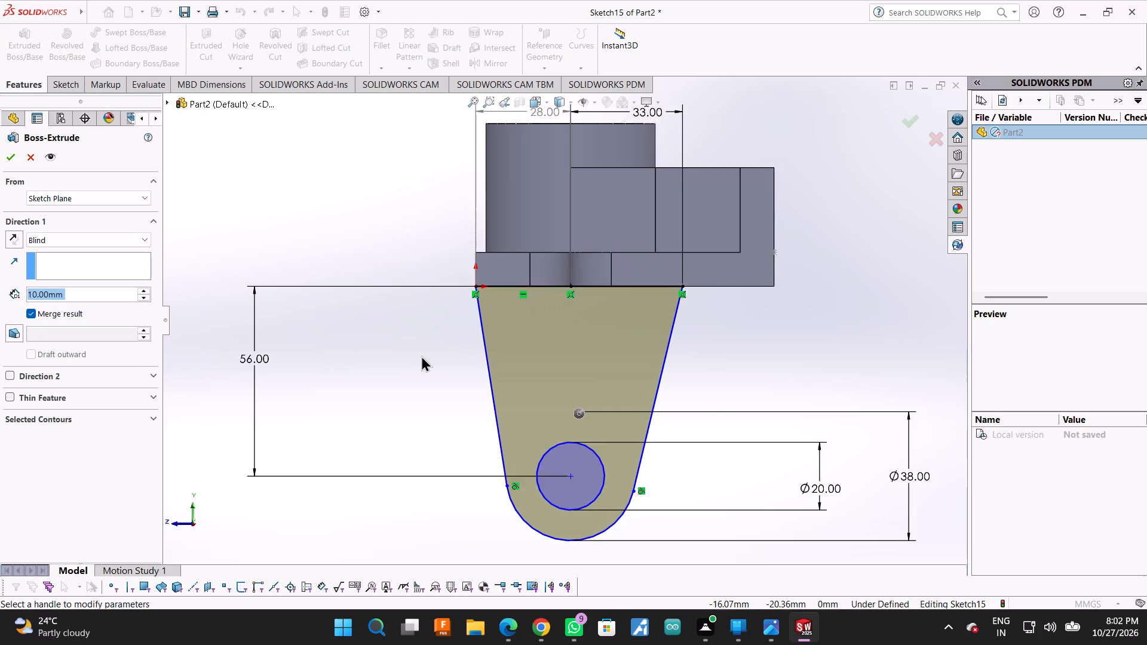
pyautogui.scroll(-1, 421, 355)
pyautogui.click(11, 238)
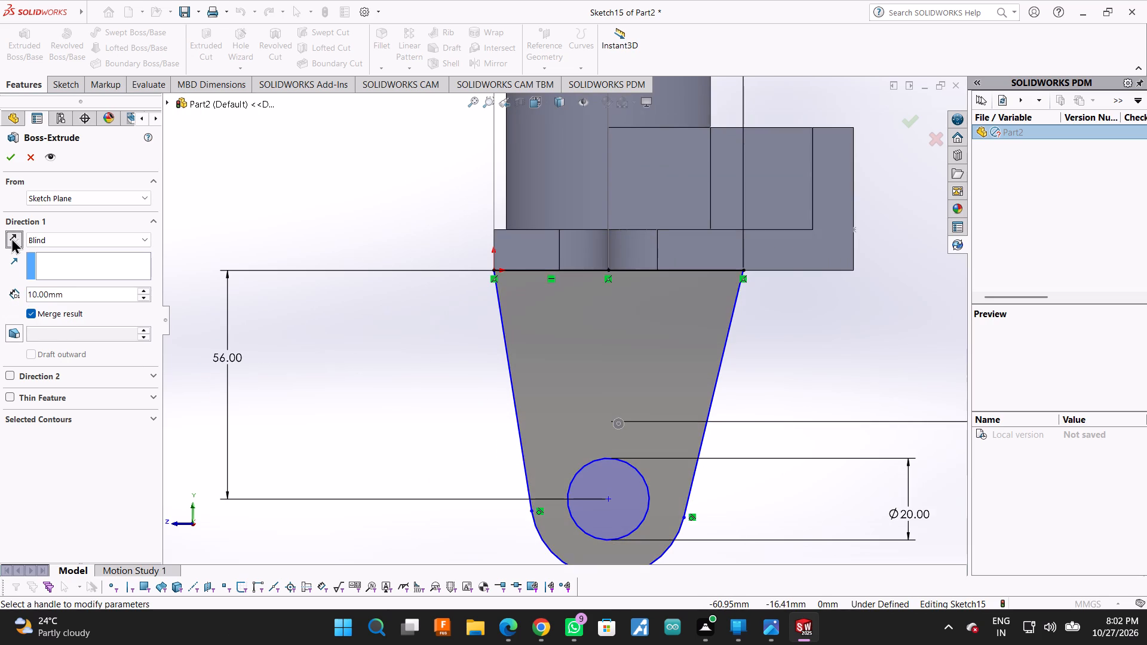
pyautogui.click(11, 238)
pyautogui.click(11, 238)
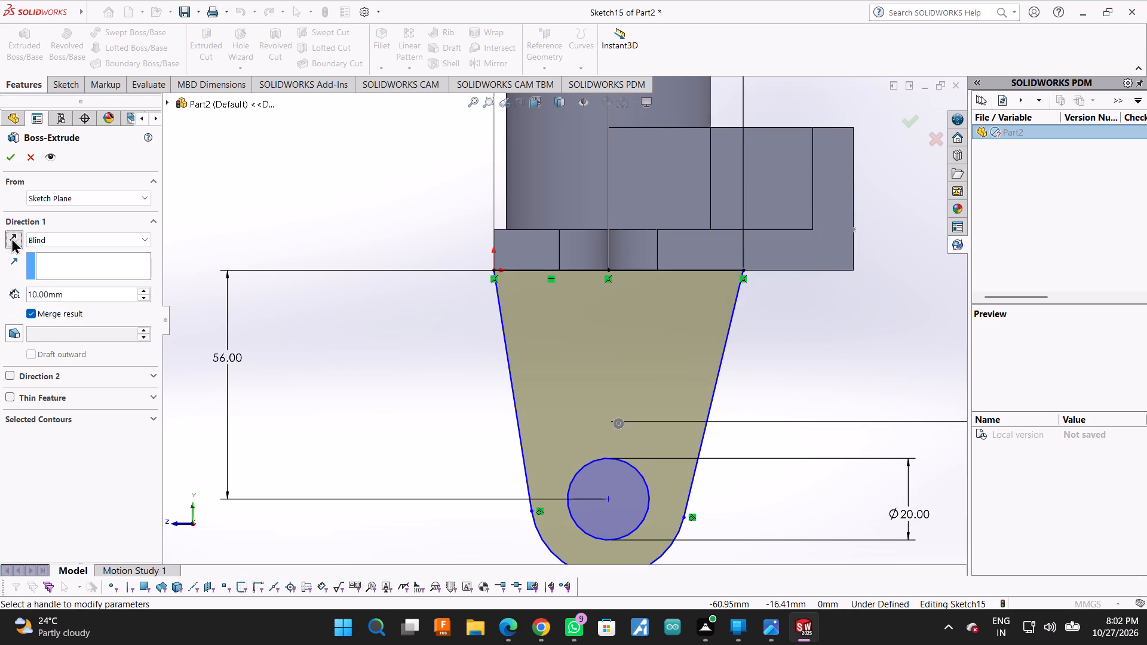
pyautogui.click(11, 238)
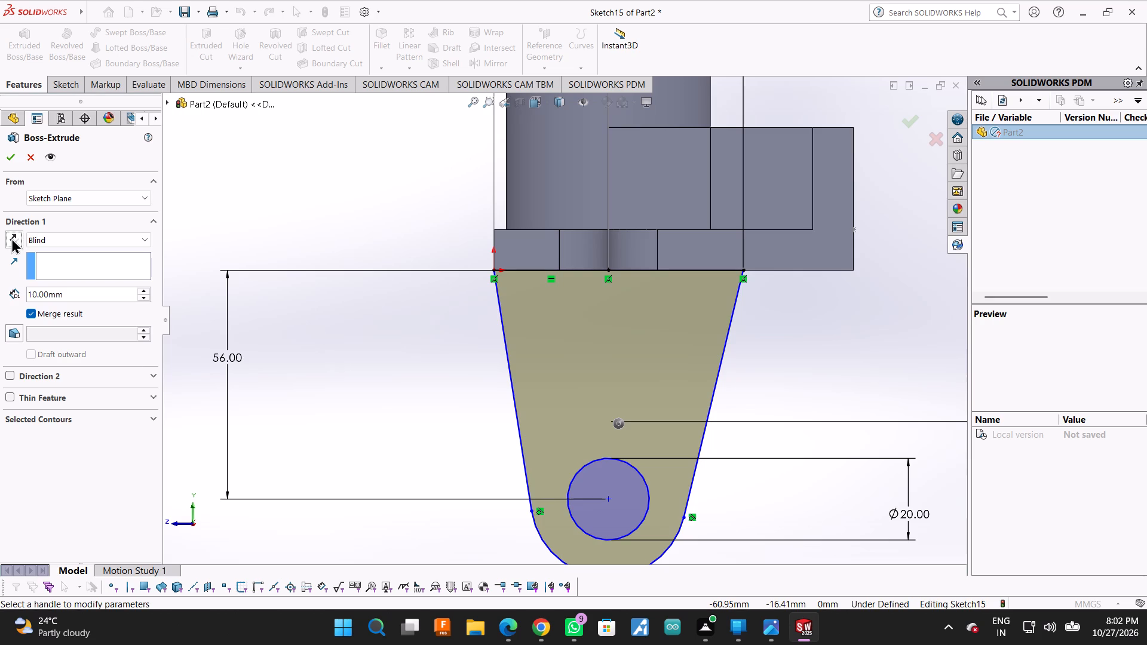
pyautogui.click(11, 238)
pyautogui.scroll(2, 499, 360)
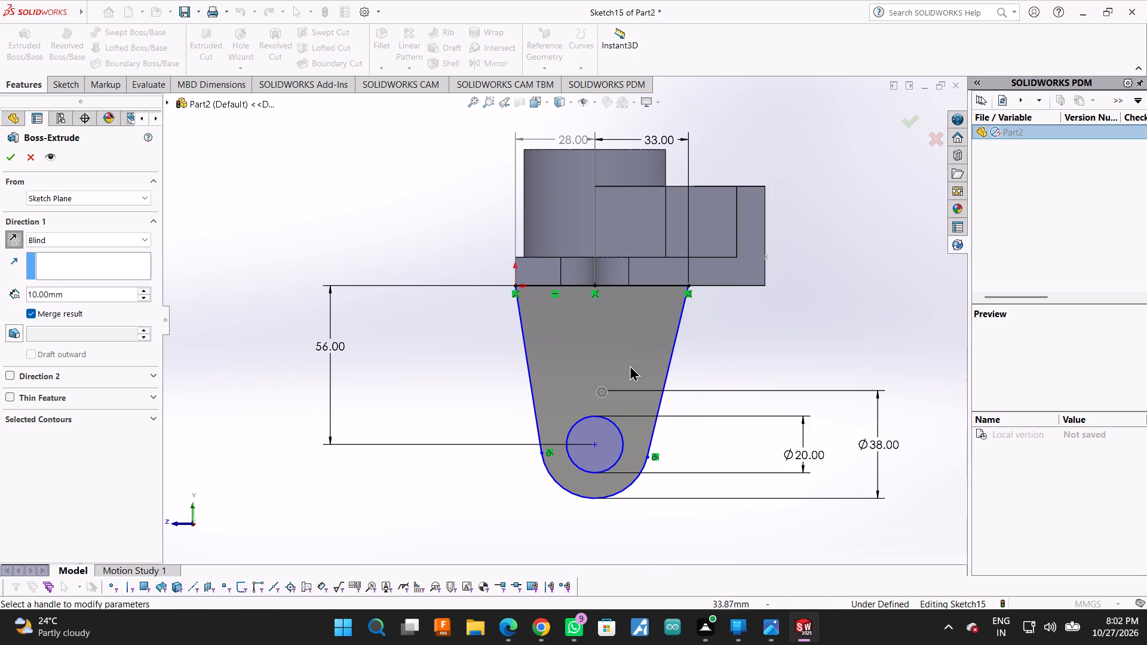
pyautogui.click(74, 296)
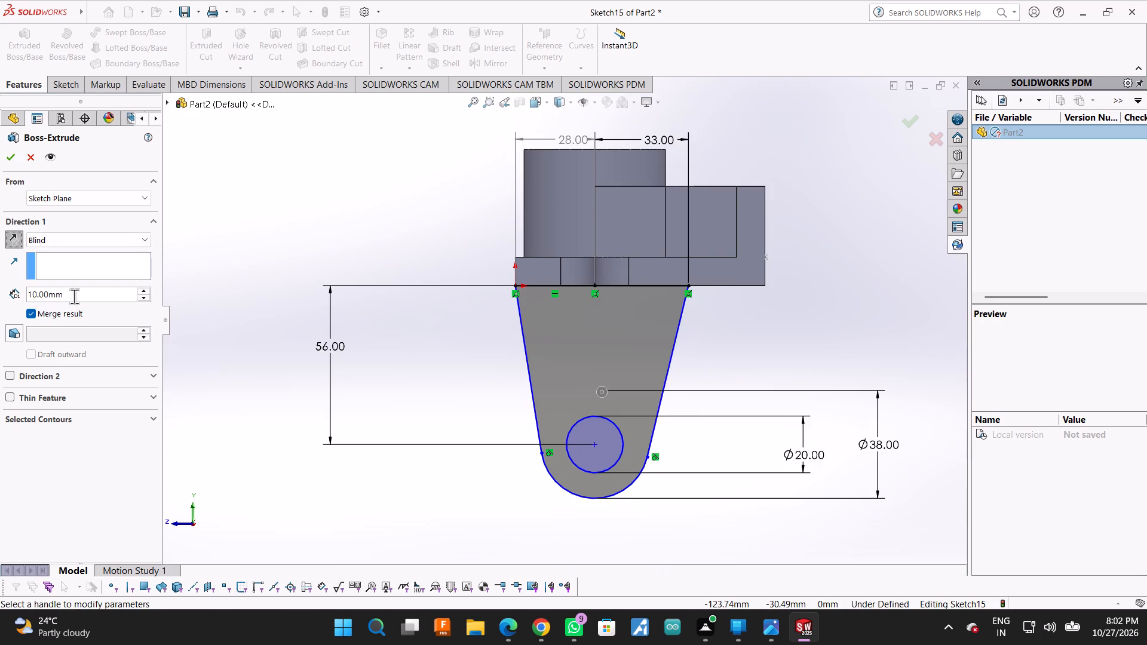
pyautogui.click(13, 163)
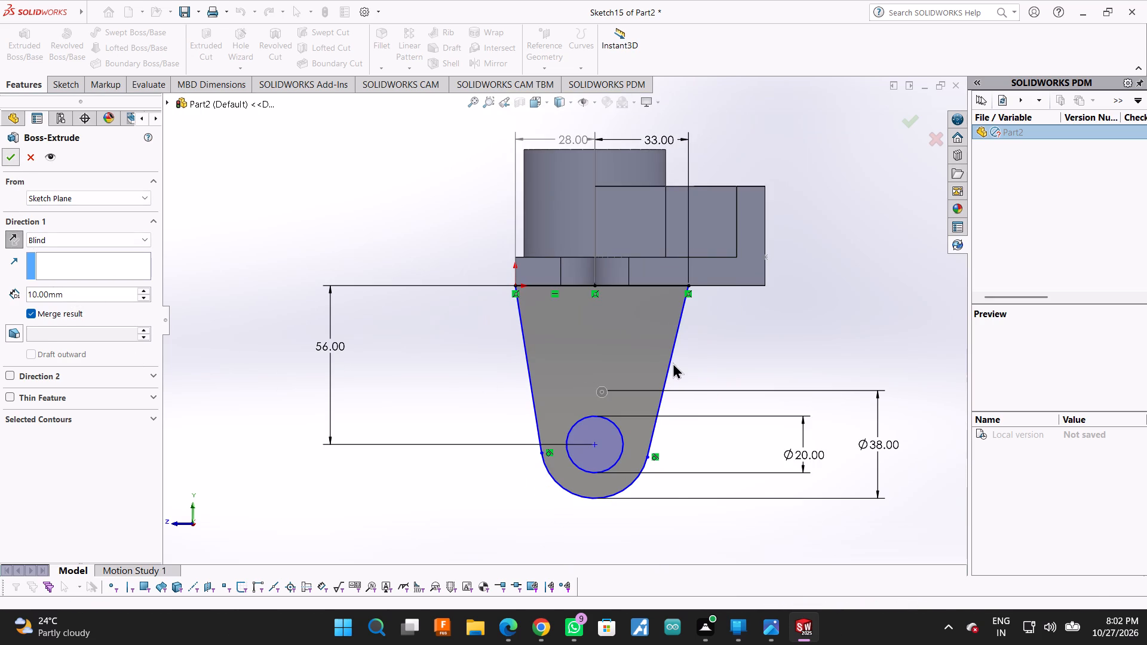
# Examine from angled views where the extruded lug meets the bracket's base plate and curved corner cutout.
pyautogui.scroll(1, 731, 377)
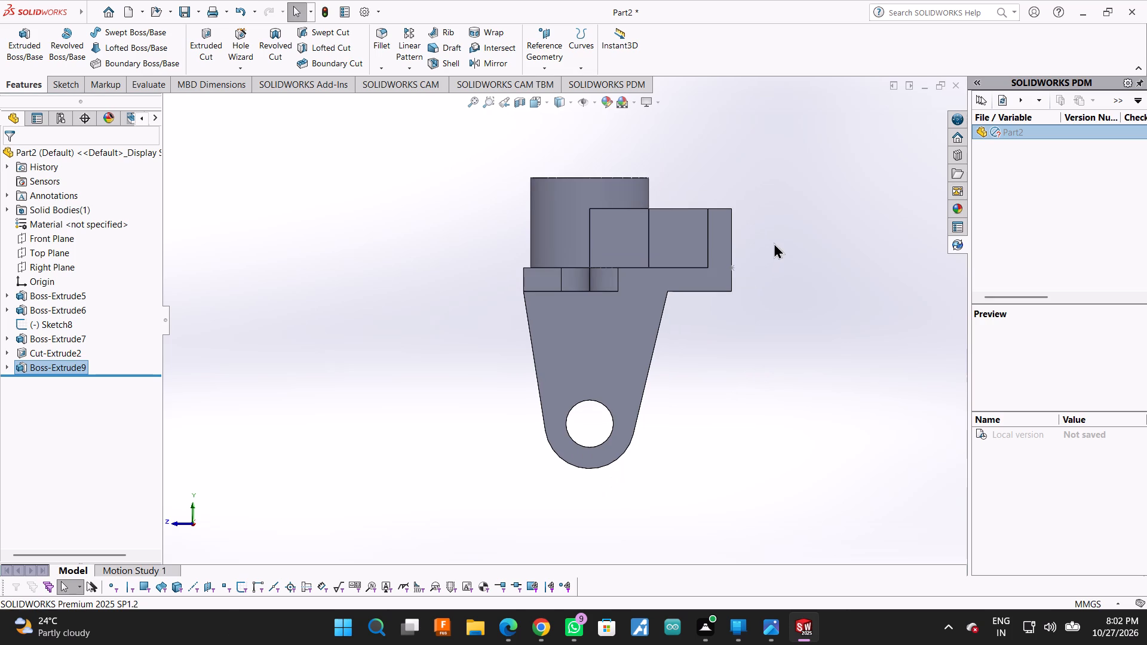
pyautogui.scroll(1, 774, 242)
pyautogui.rightClick(730, 305)
pyautogui.click(766, 328)
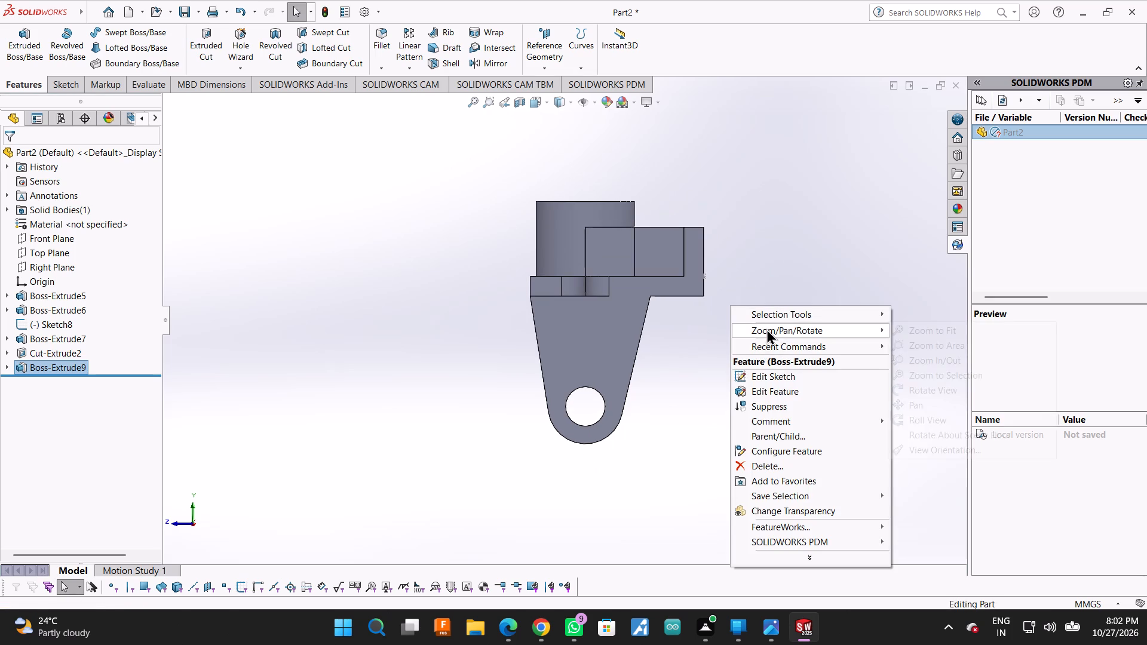
pyautogui.click(906, 388)
pyautogui.moveTo(816, 322); pyautogui.dragTo(812, 323)
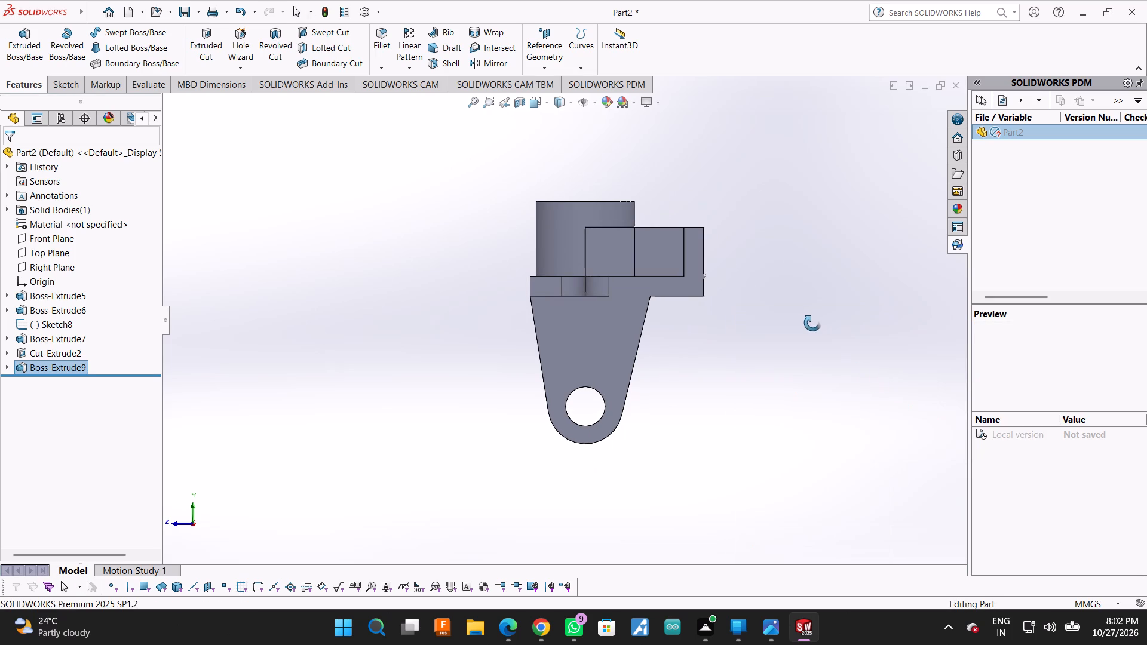
pyautogui.moveTo(812, 323); pyautogui.dragTo(778, 352)
pyautogui.scroll(-2, 657, 370)
pyautogui.moveTo(661, 368); pyautogui.dragTo(733, 437)
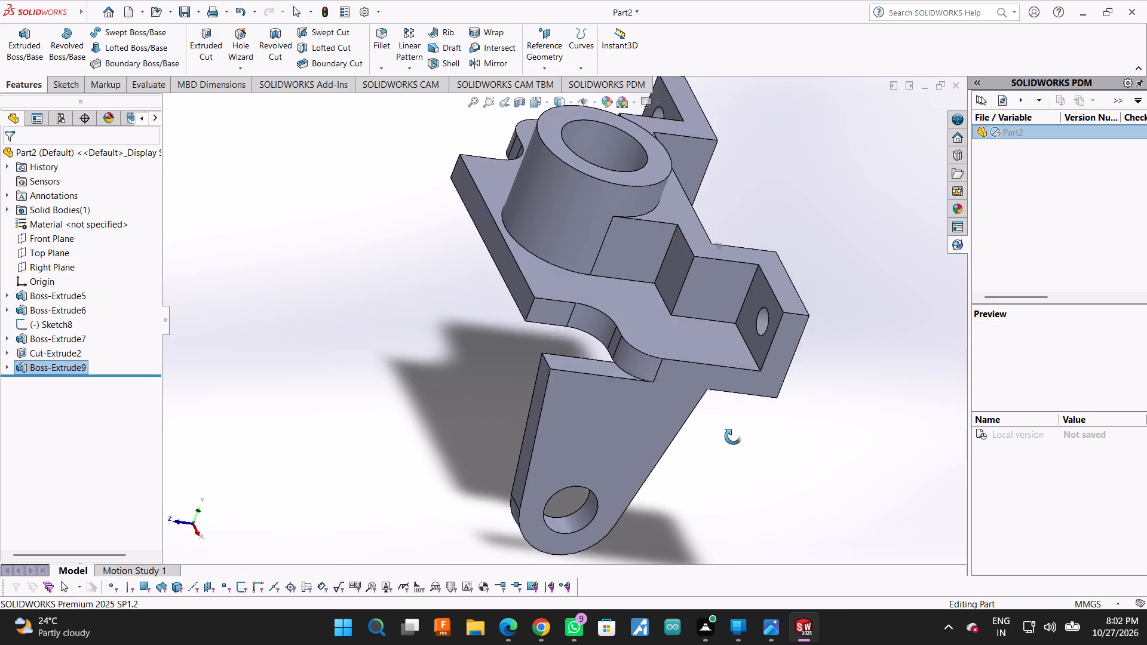
pyautogui.moveTo(733, 437); pyautogui.dragTo(703, 421)
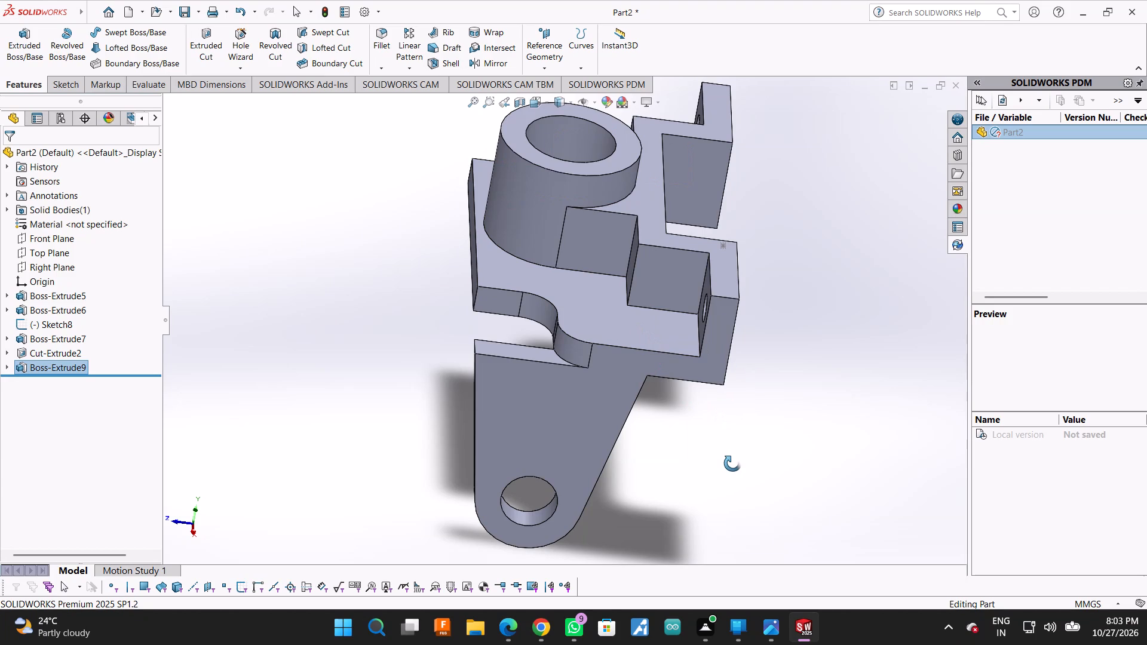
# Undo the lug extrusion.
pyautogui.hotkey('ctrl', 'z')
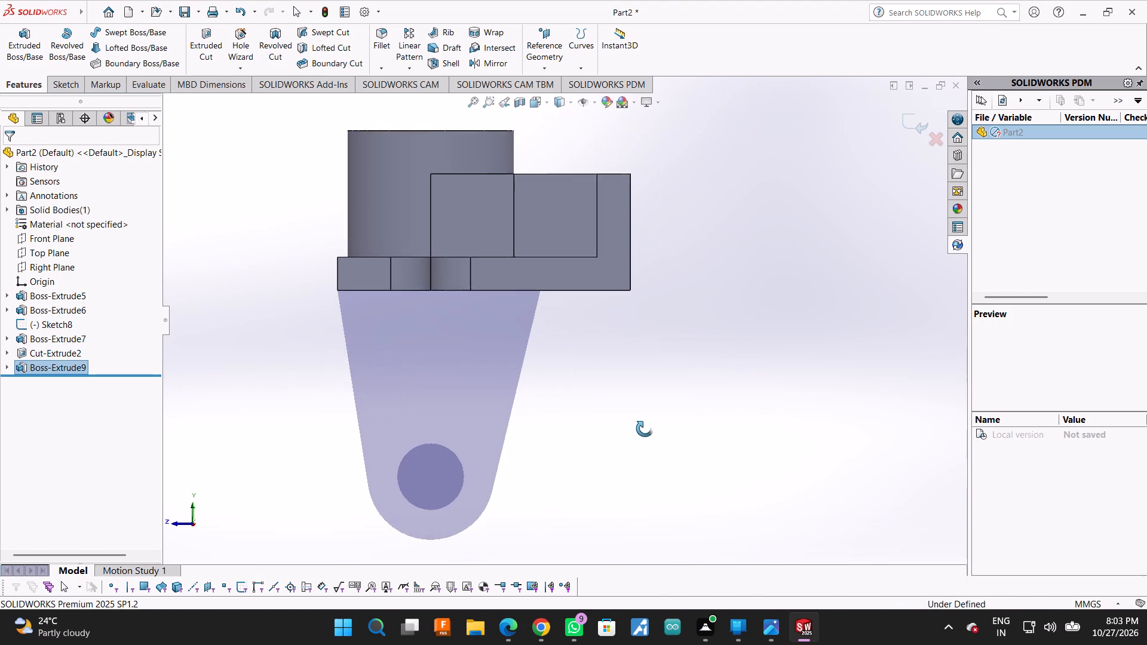
# Delete all of the tapered lug's sketch geometry, including both arcs and the connecting lines, and exit the sketch.
pyautogui.scroll(2, 555, 400)
pyautogui.moveTo(315, 285); pyautogui.dragTo(525, 477)
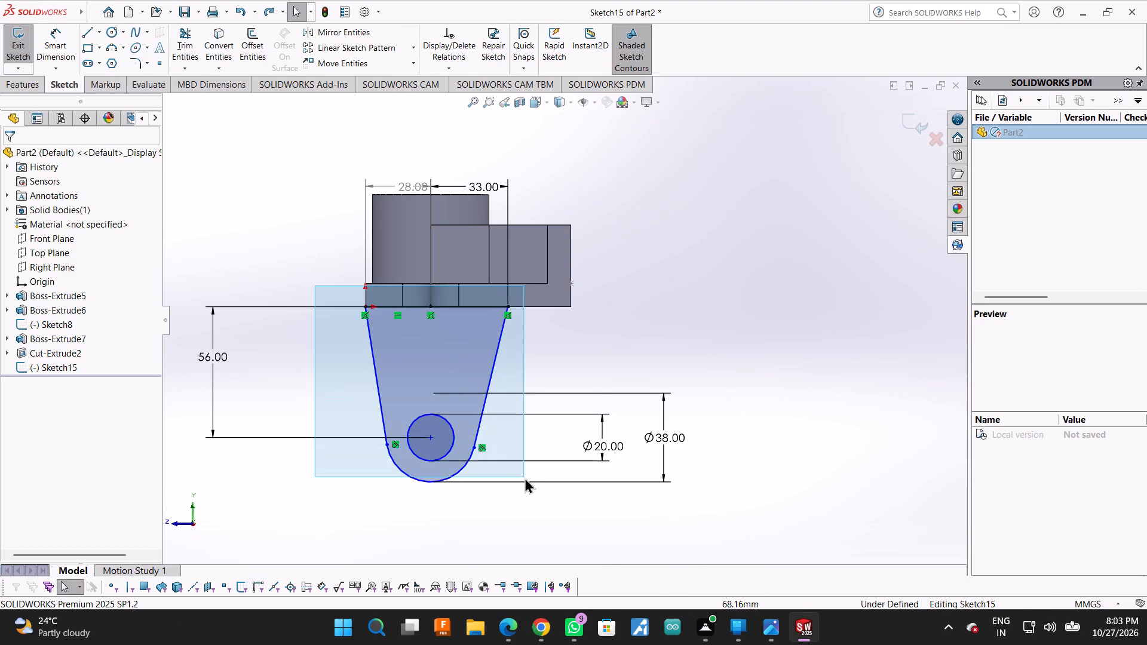
pyautogui.moveTo(525, 477); pyautogui.dragTo(529, 515)
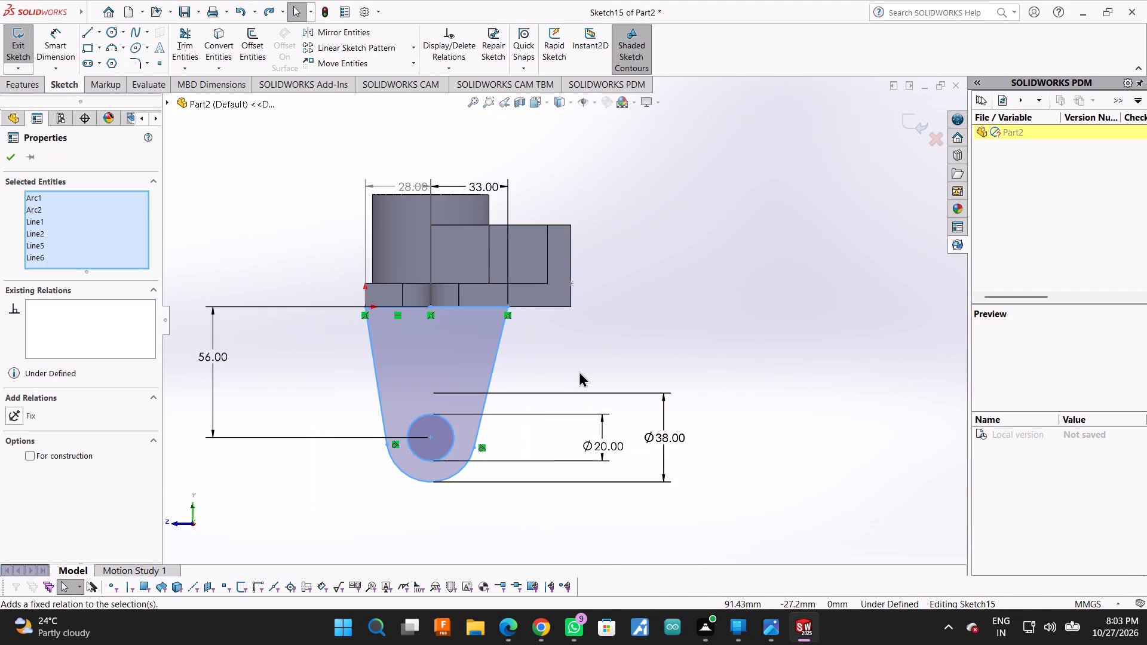
pyautogui.press('Delete')
pyautogui.click(553, 310)
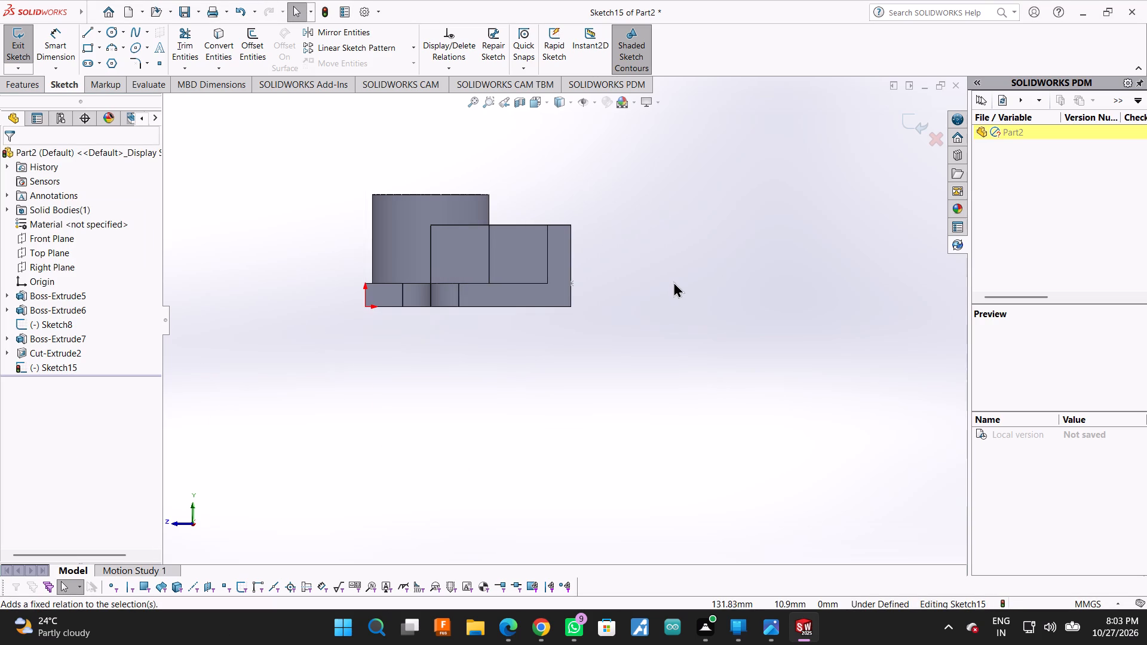
pyautogui.rightClick(603, 333)
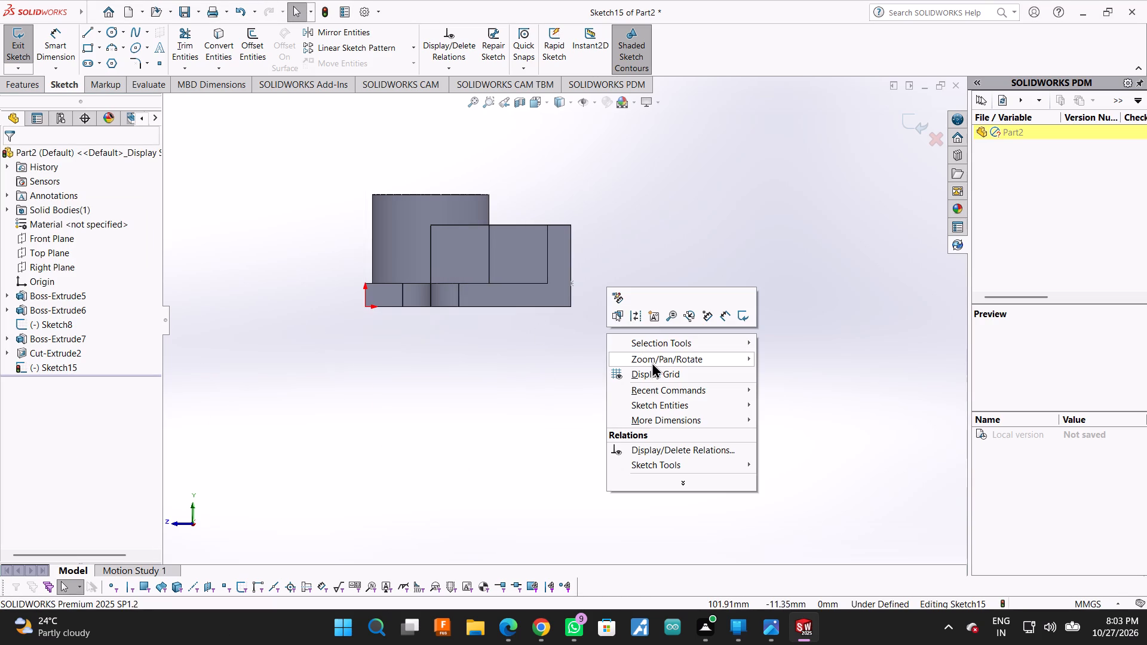
pyautogui.click(780, 221)
pyautogui.press('Escape')
pyautogui.press('Escape')
pyautogui.press('Escape')
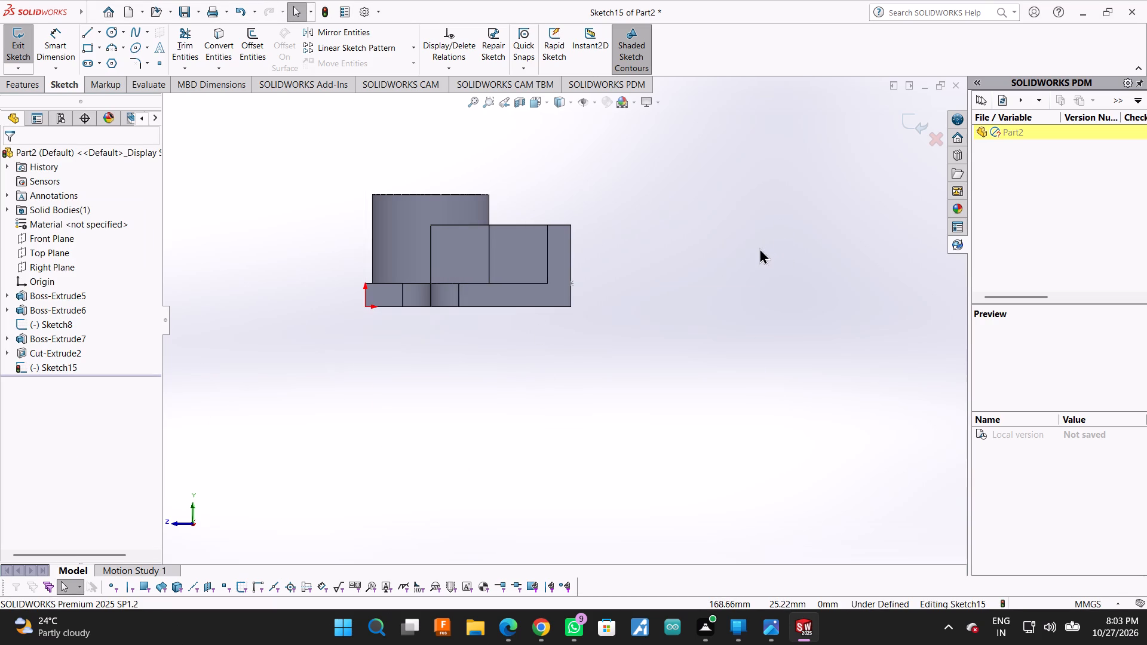
pyautogui.press('Escape')
pyautogui.click(912, 127)
# Start a new sketch on the flat underside of the bracket's base plate.
pyautogui.rightClick(770, 238)
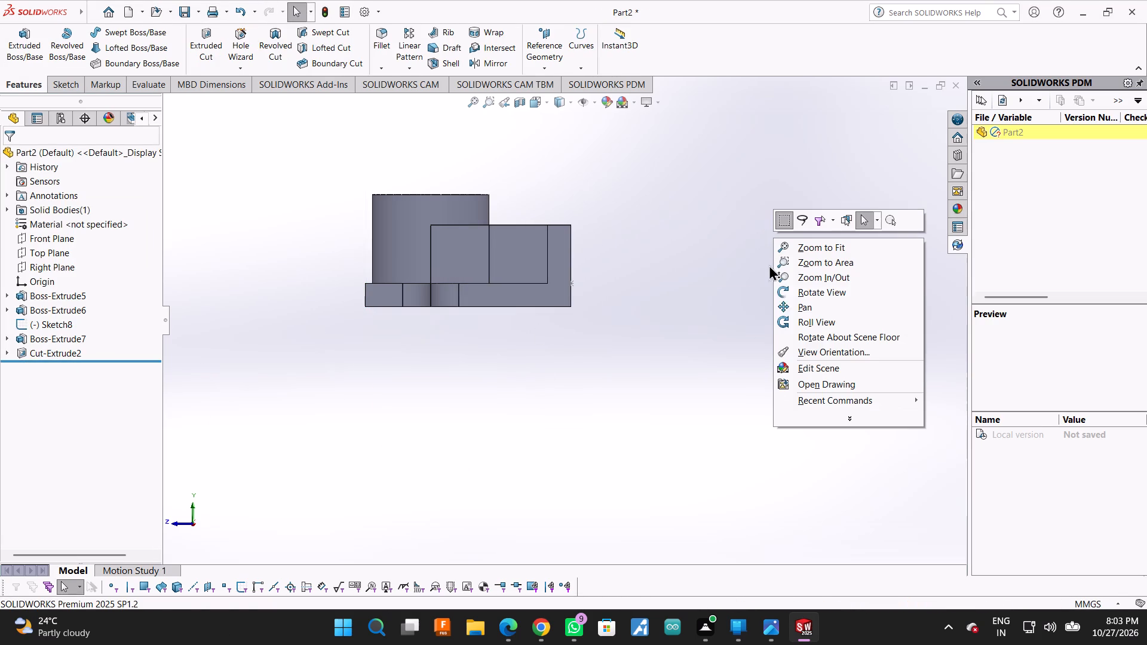
pyautogui.click(799, 290)
pyautogui.moveTo(771, 279); pyautogui.dragTo(750, 199)
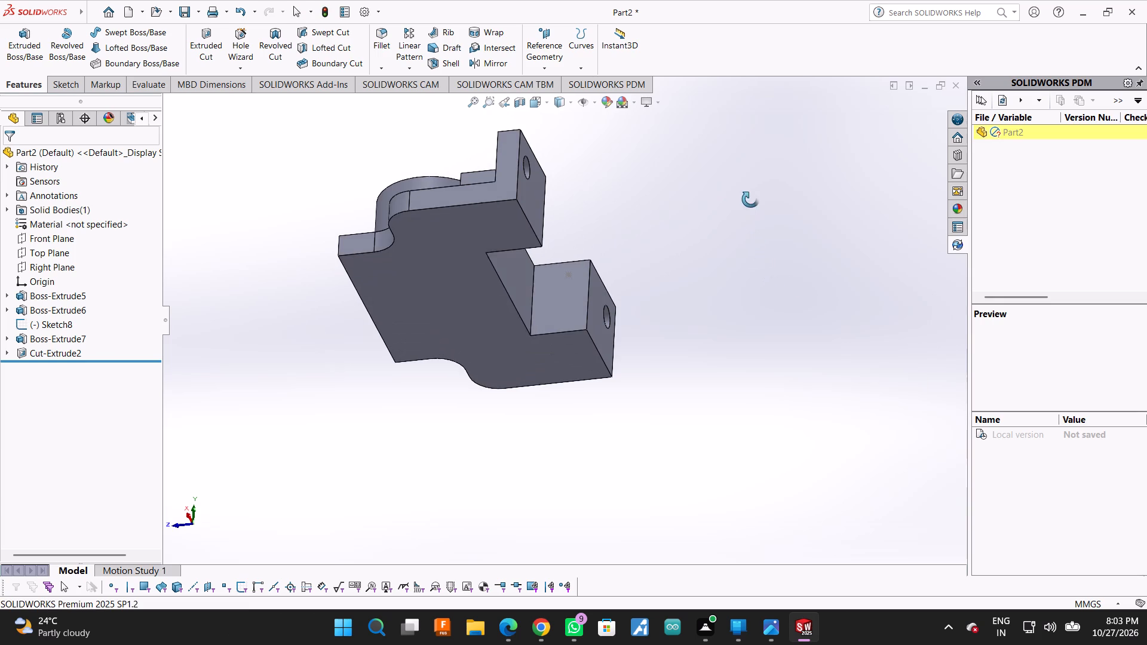
pyautogui.click(486, 287)
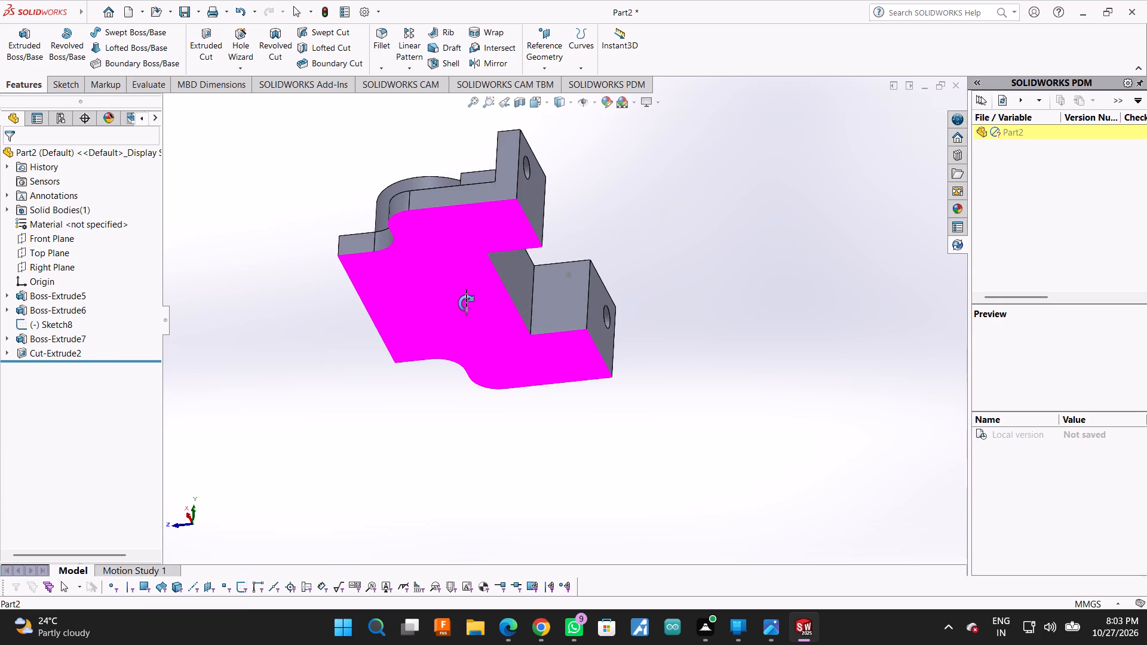
pyautogui.press('Escape')
pyautogui.click(466, 303)
pyautogui.click(514, 266)
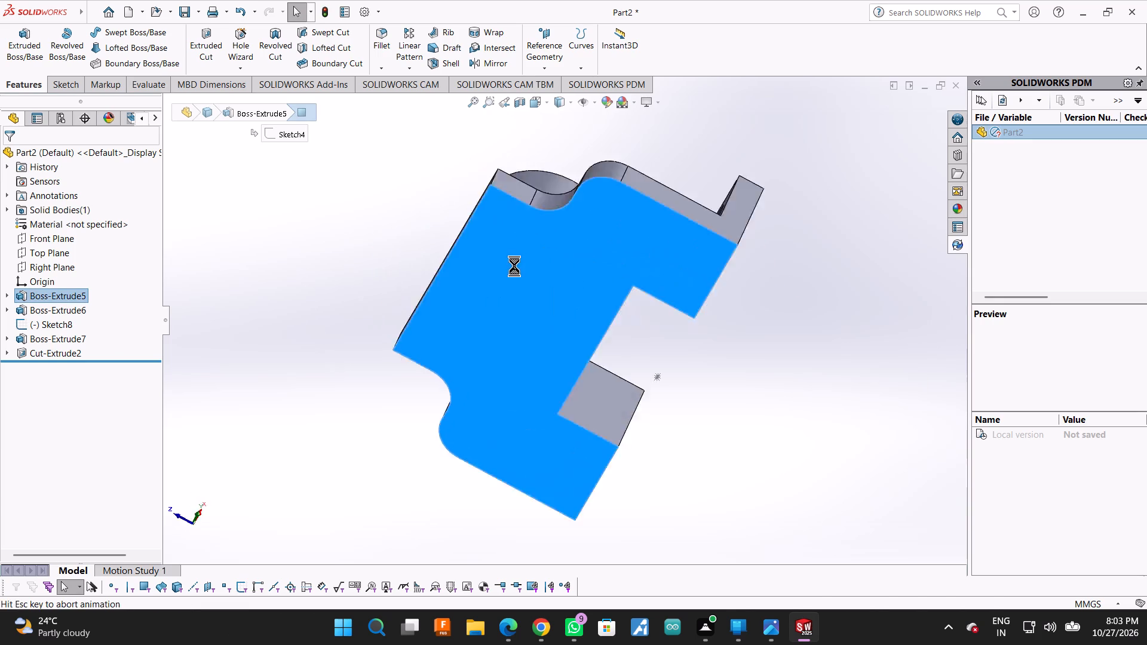
pyautogui.scroll(1, 657, 322)
pyautogui.click(719, 246)
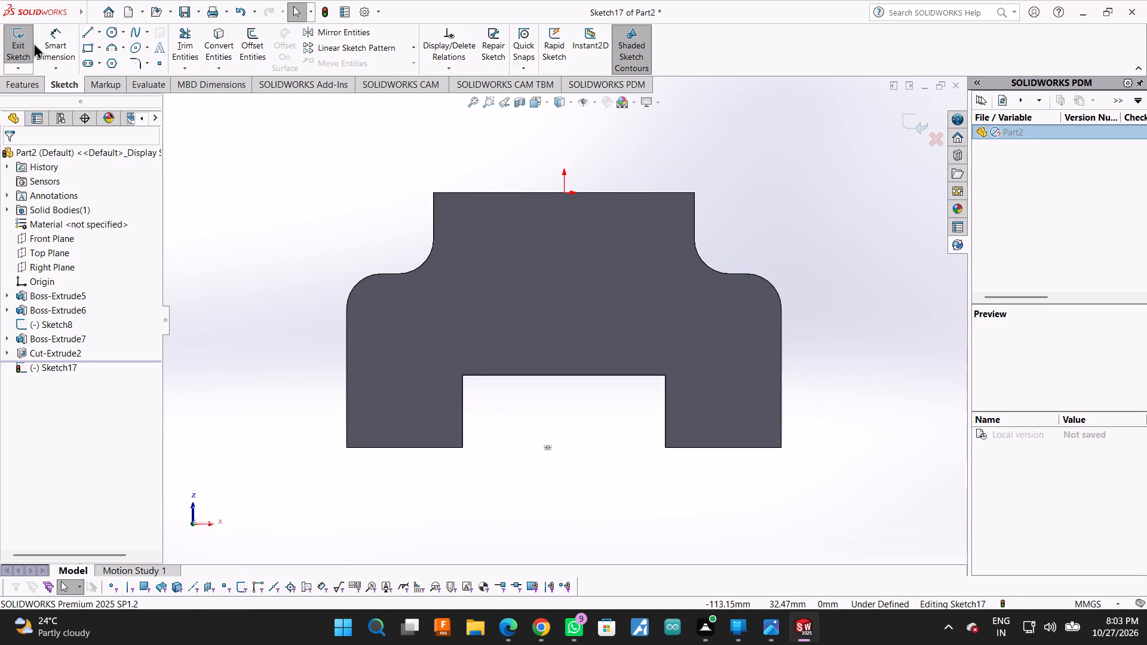
# Sketch two end-to-end vertical lines, about 33 mm and 26 mm long, up from the foot's bottom edge, aligned with the plate's narrower side.
pyautogui.click(81, 33)
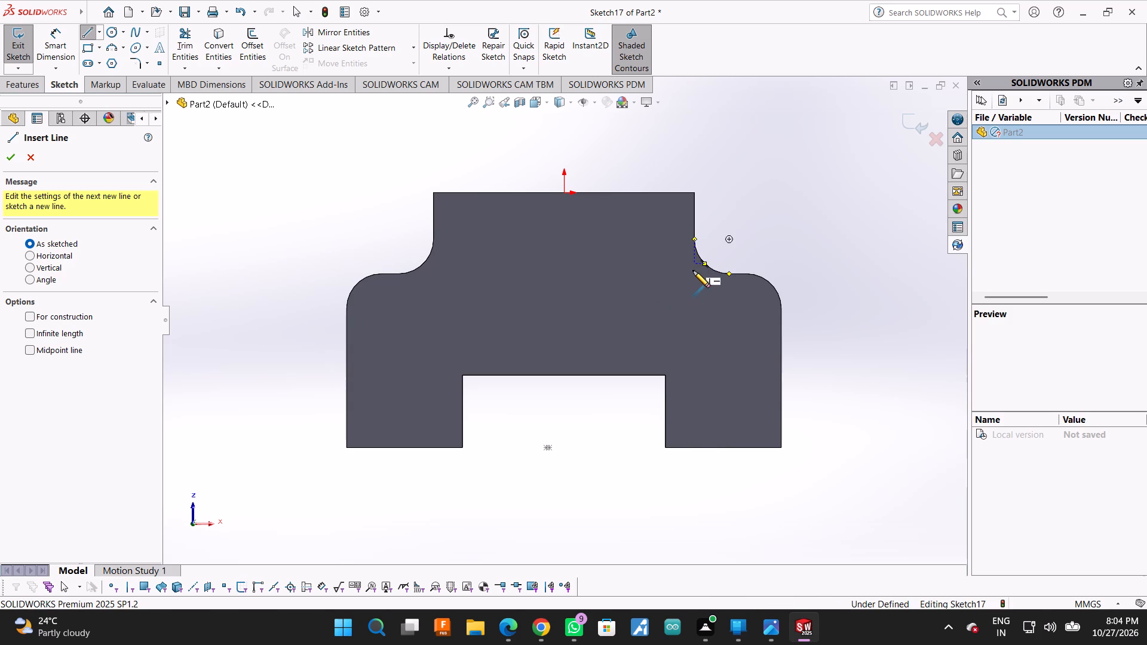
pyautogui.click(696, 449)
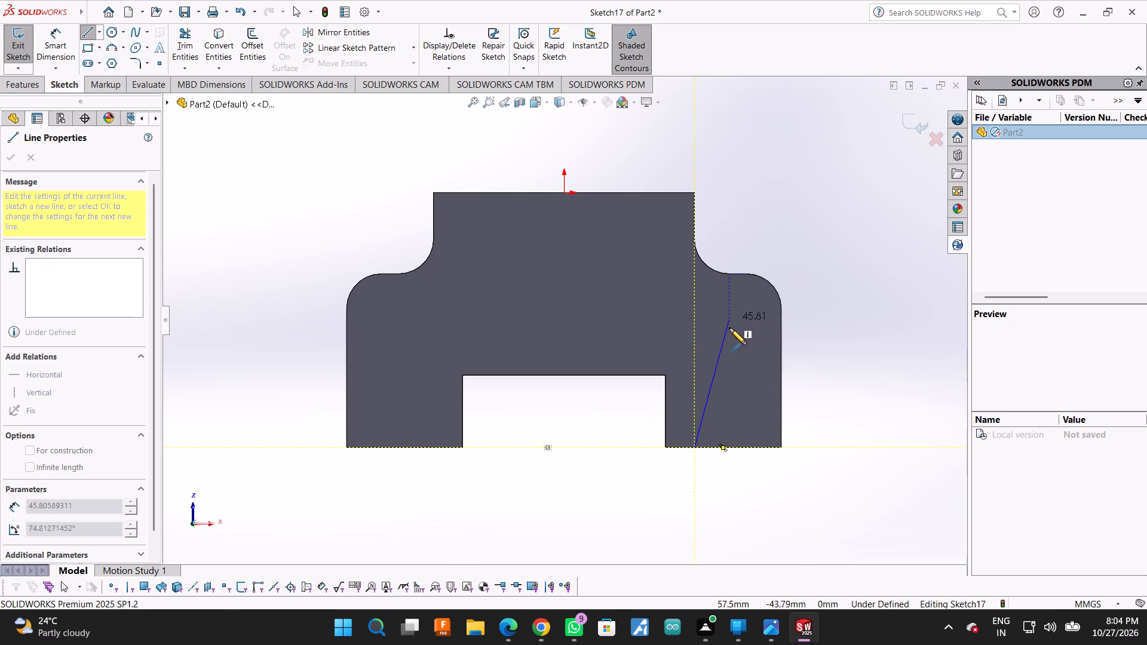
pyautogui.click(694, 353)
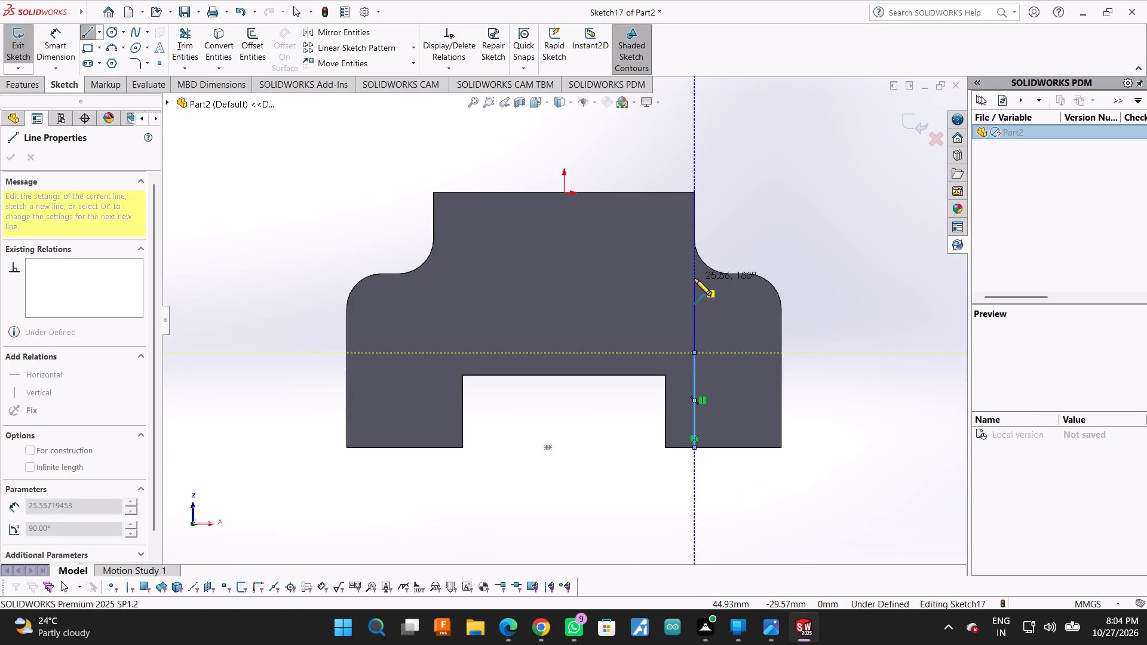
pyautogui.click(694, 278)
# Dimension the vertical line starting at the foot's bottom edge to 28 mm.
pyautogui.click(45, 27)
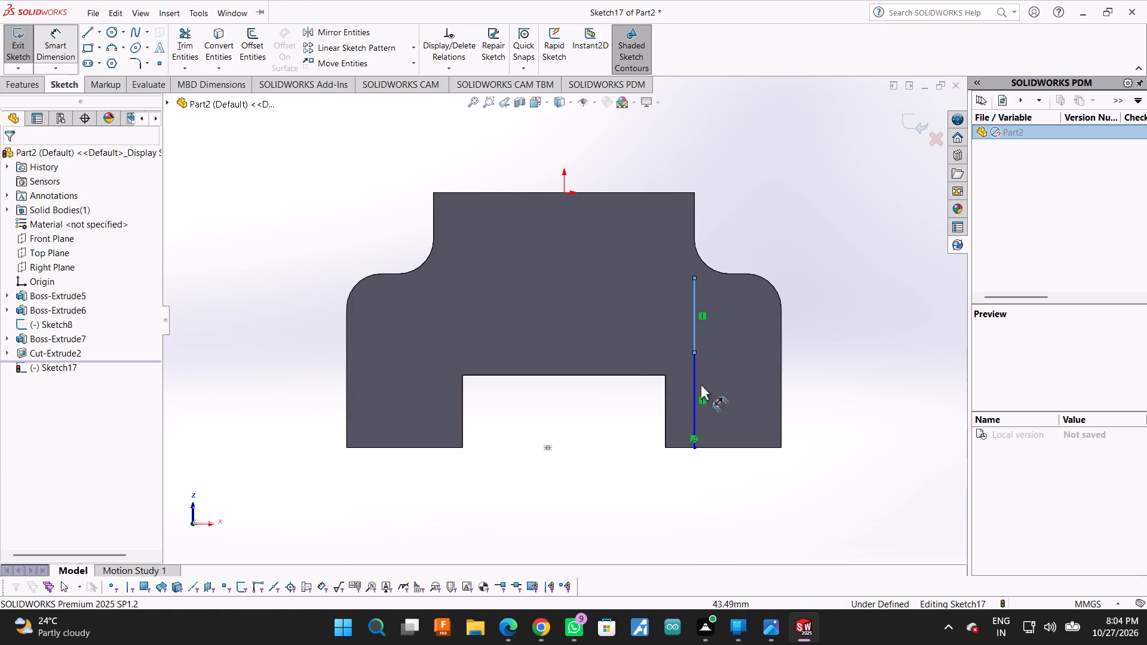
pyautogui.click(693, 379)
pyautogui.click(590, 398)
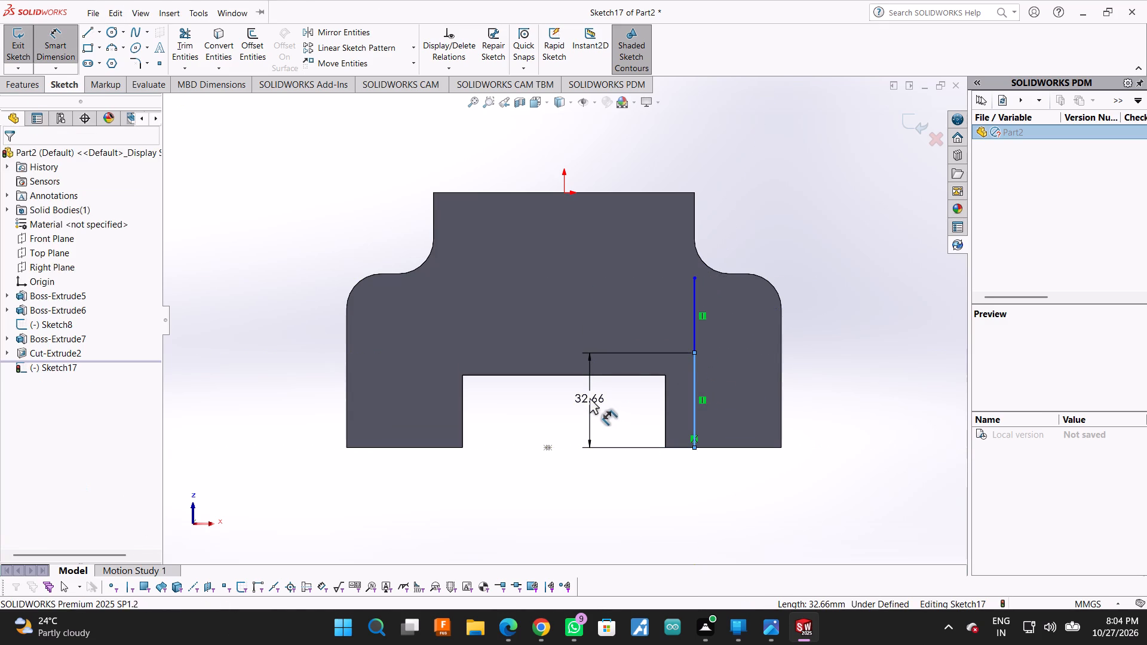
pyautogui.write('28')
pyautogui.press('Return')
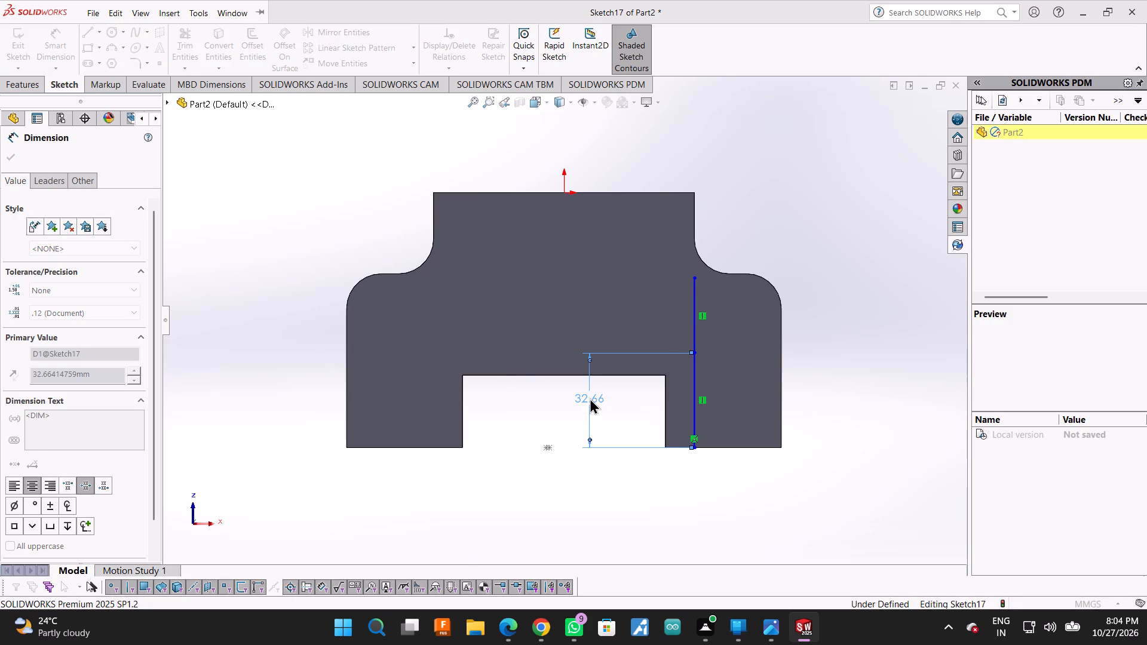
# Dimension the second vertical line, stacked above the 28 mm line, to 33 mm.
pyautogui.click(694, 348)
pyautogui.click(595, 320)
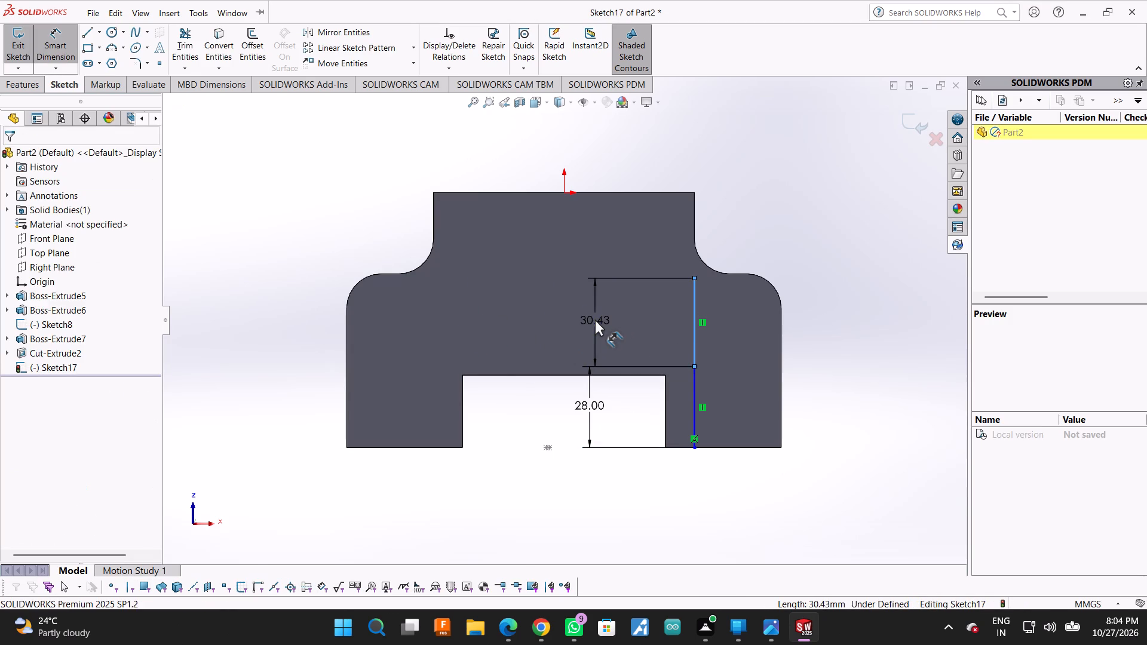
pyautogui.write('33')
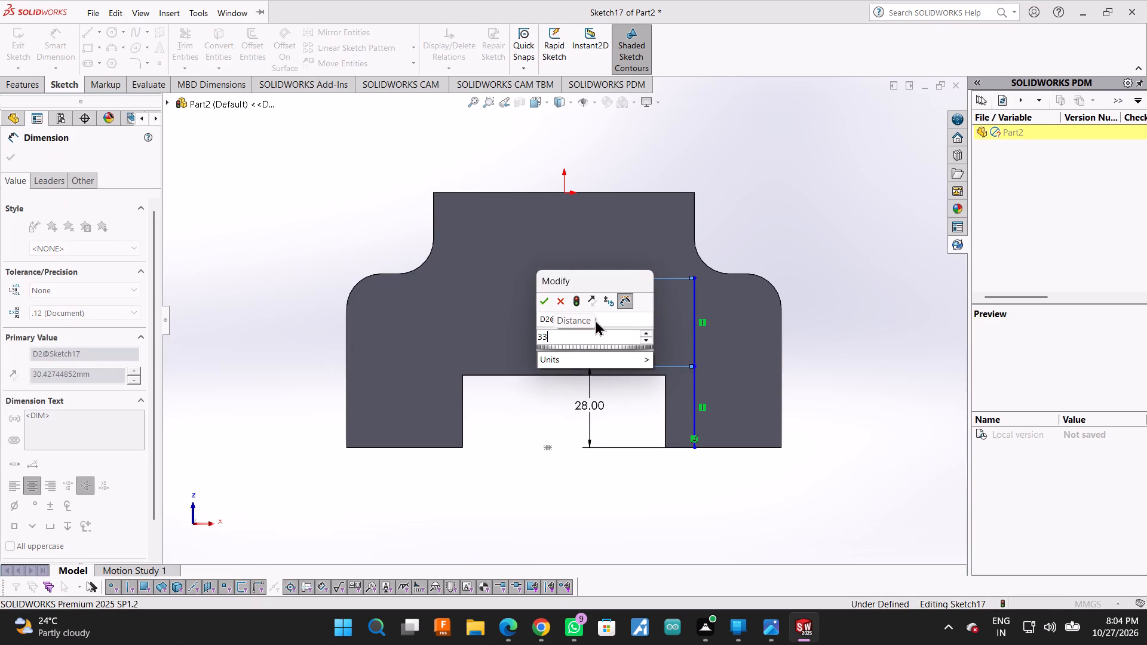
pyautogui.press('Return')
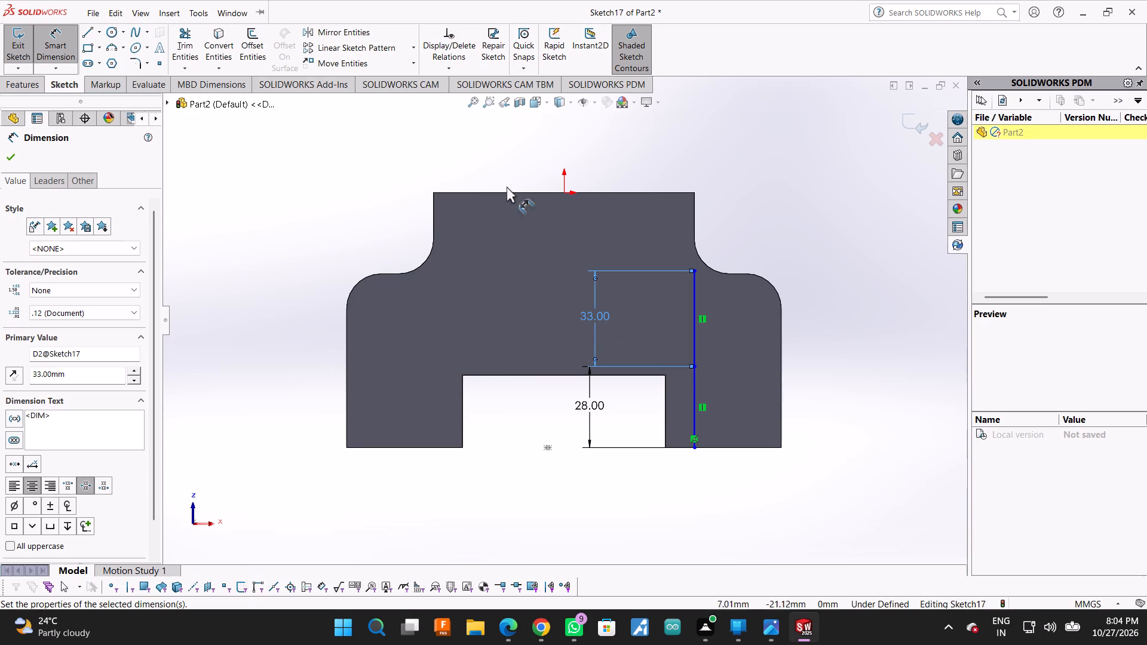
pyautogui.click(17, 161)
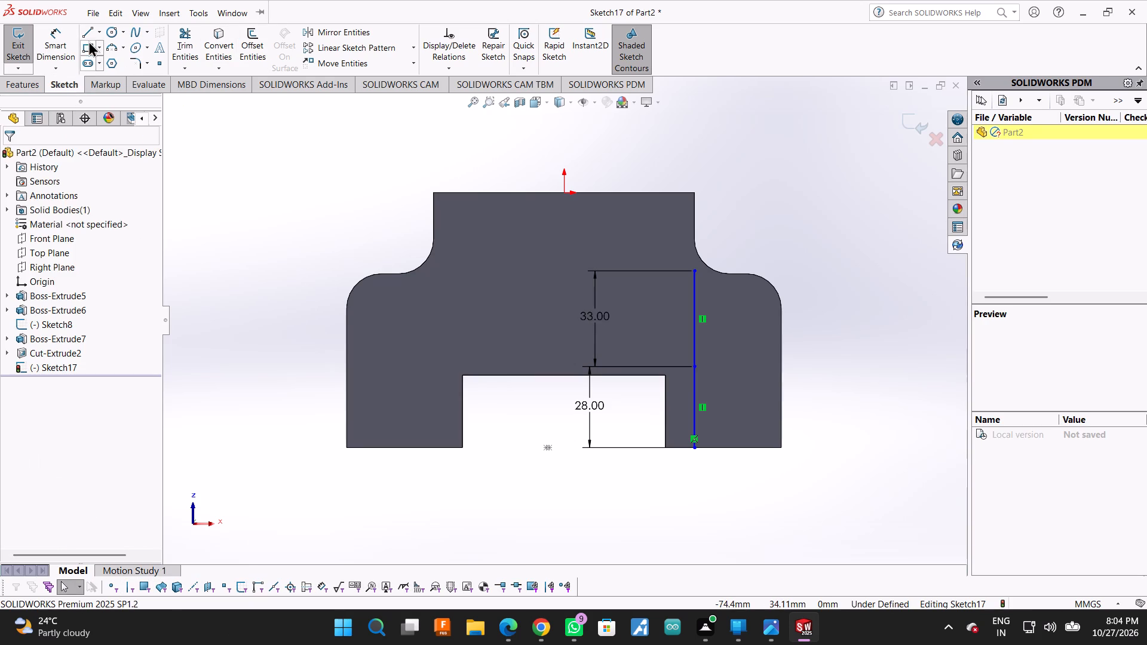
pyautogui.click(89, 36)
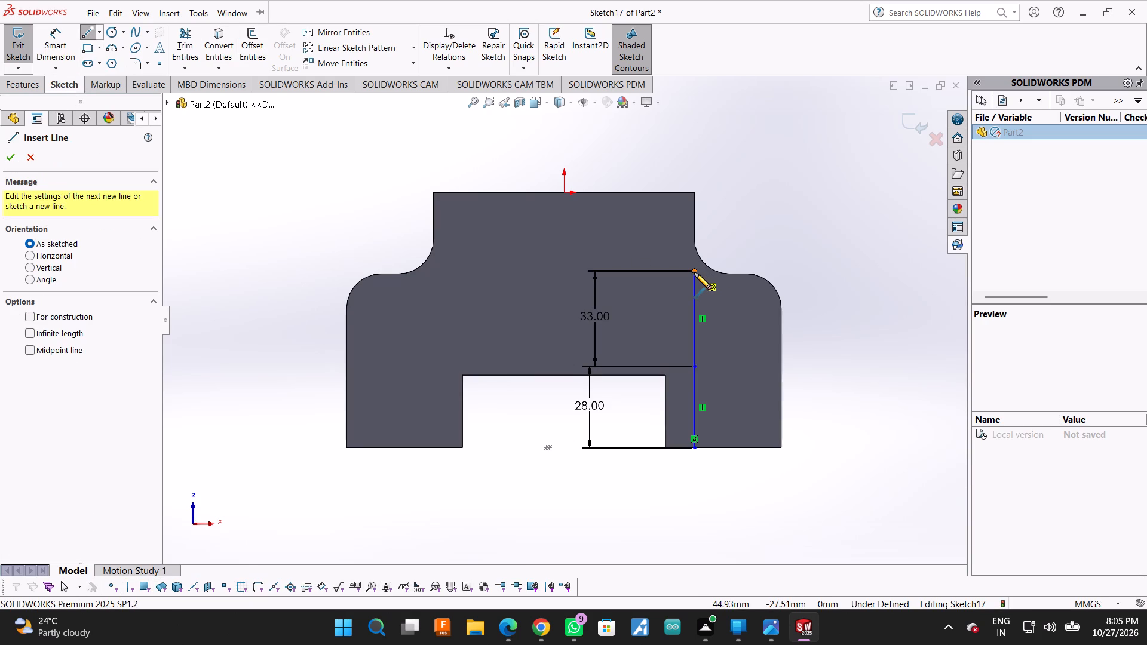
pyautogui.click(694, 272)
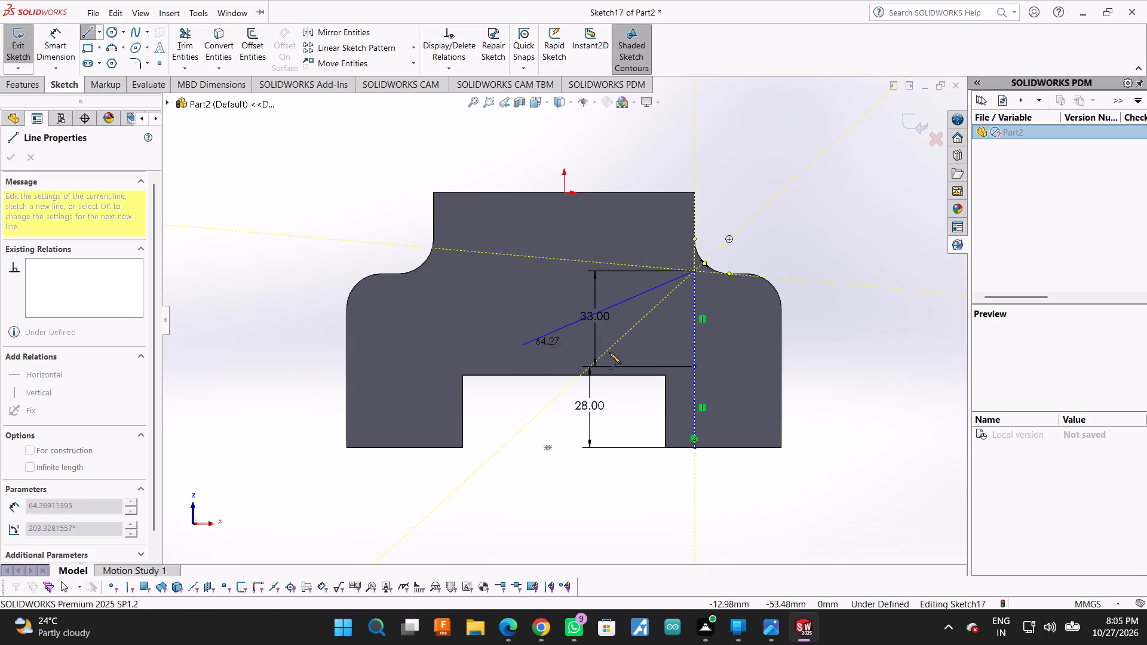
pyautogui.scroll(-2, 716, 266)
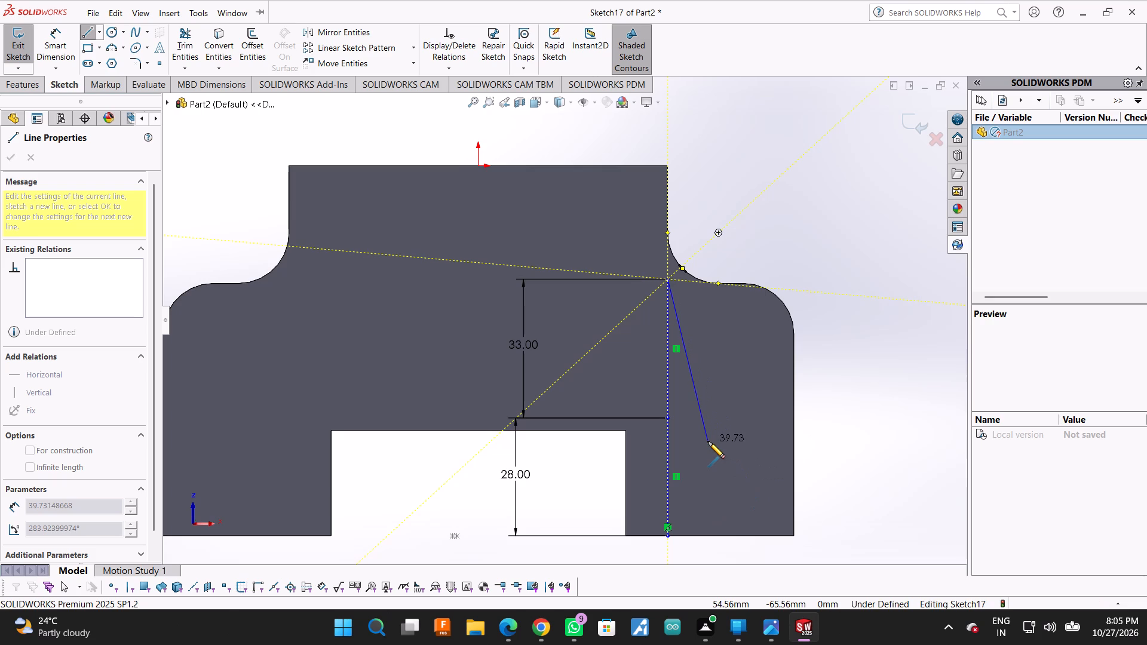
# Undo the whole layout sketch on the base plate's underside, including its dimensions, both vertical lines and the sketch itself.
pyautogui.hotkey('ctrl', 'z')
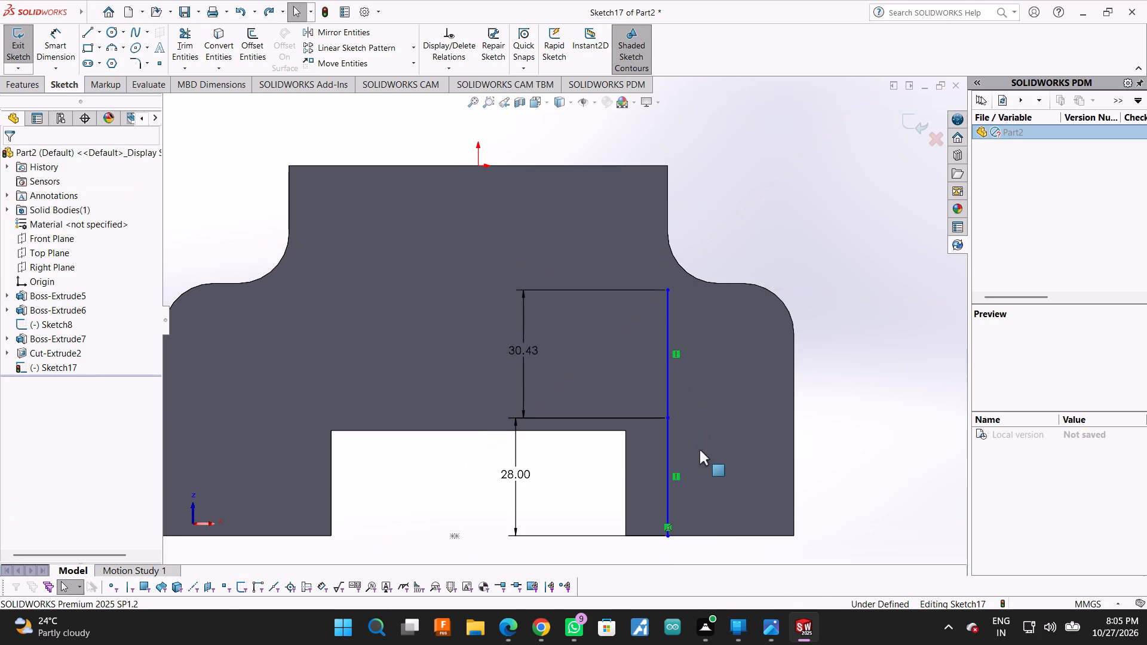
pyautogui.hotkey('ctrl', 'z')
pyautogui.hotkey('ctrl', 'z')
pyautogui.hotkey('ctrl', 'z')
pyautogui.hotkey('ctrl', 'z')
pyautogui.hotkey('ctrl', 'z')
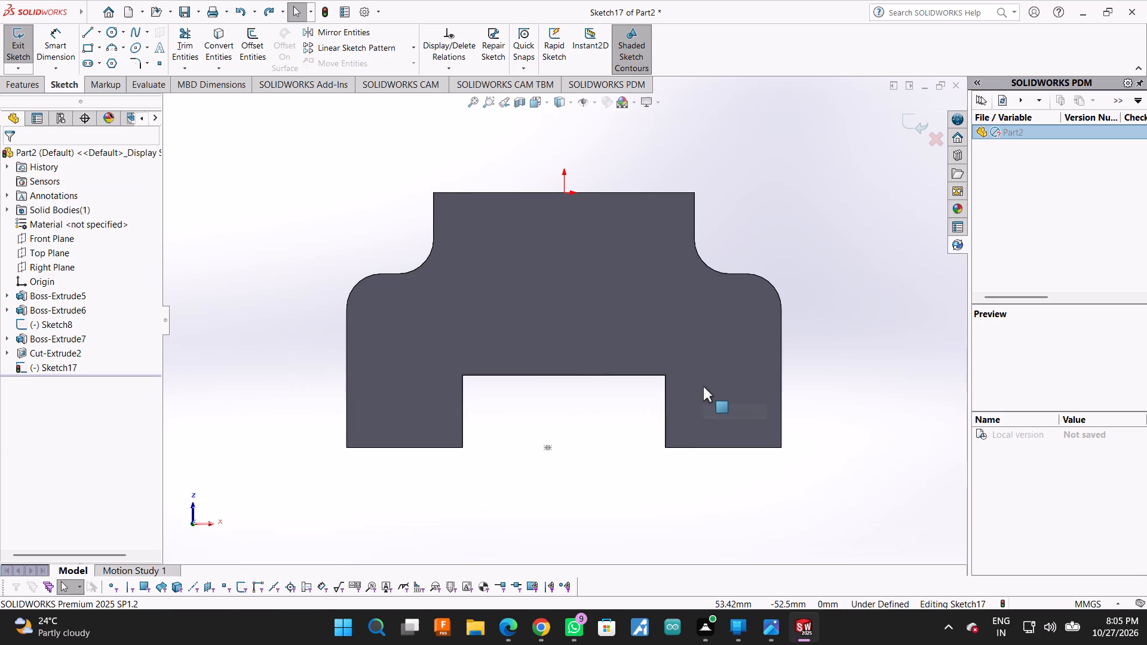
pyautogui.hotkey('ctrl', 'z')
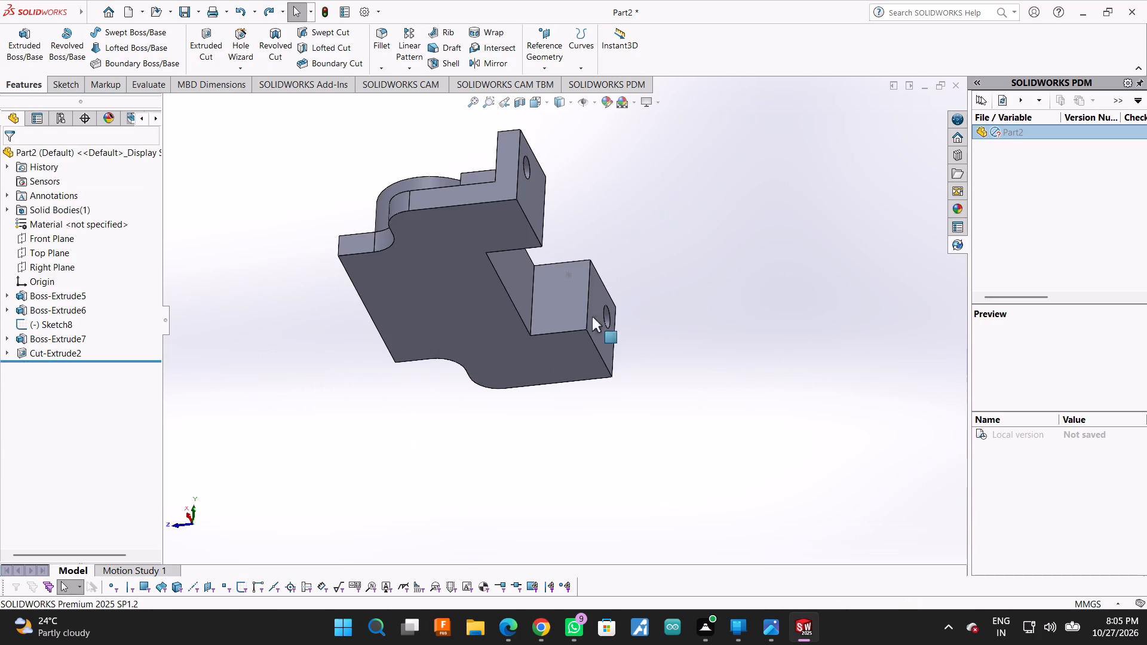
# Start a new sketch on the small flat side face at the base plate's narrower end.
pyautogui.click(368, 239)
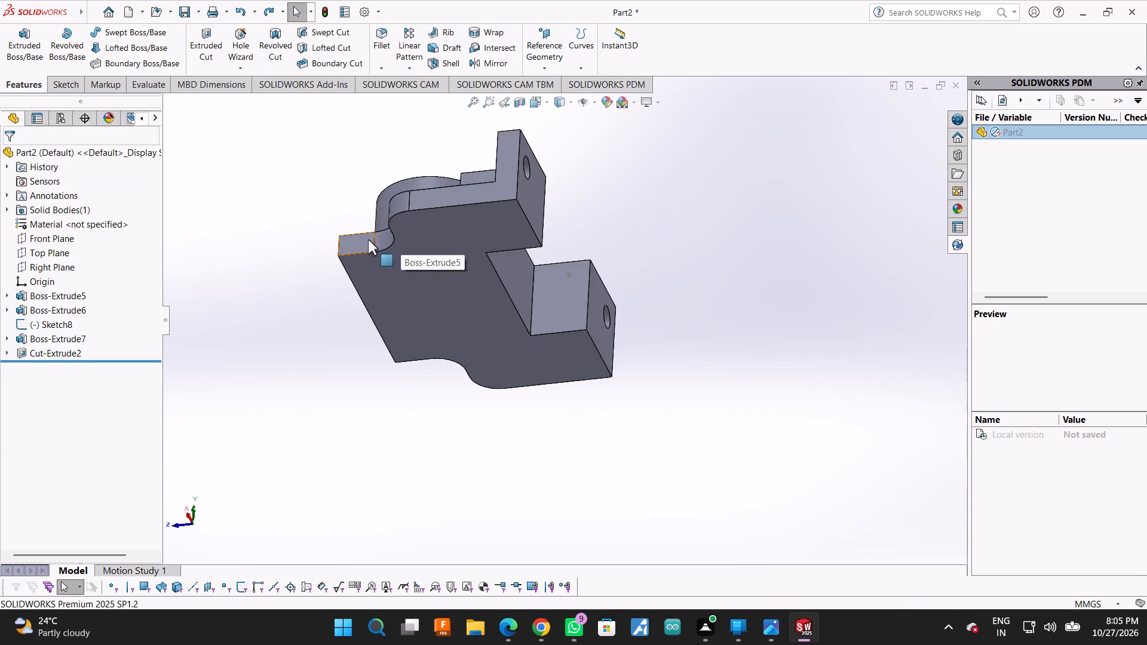
pyautogui.click(428, 201)
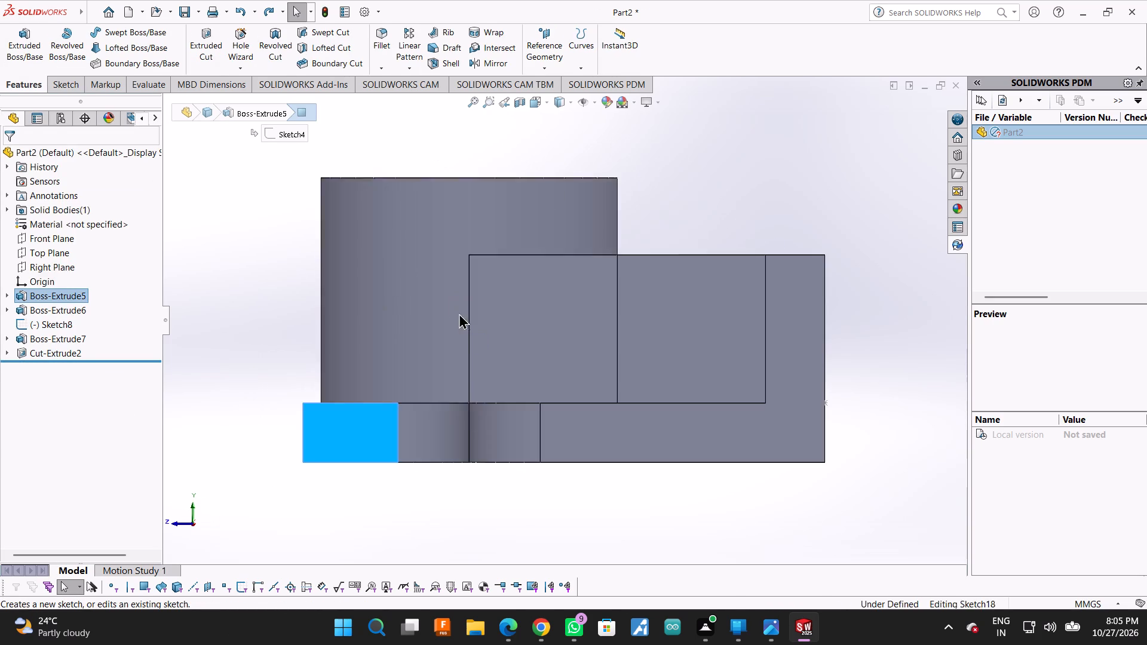
# Switch the model's display style to Hidden Lines Visible and clear the face selection.
pyautogui.click(572, 97)
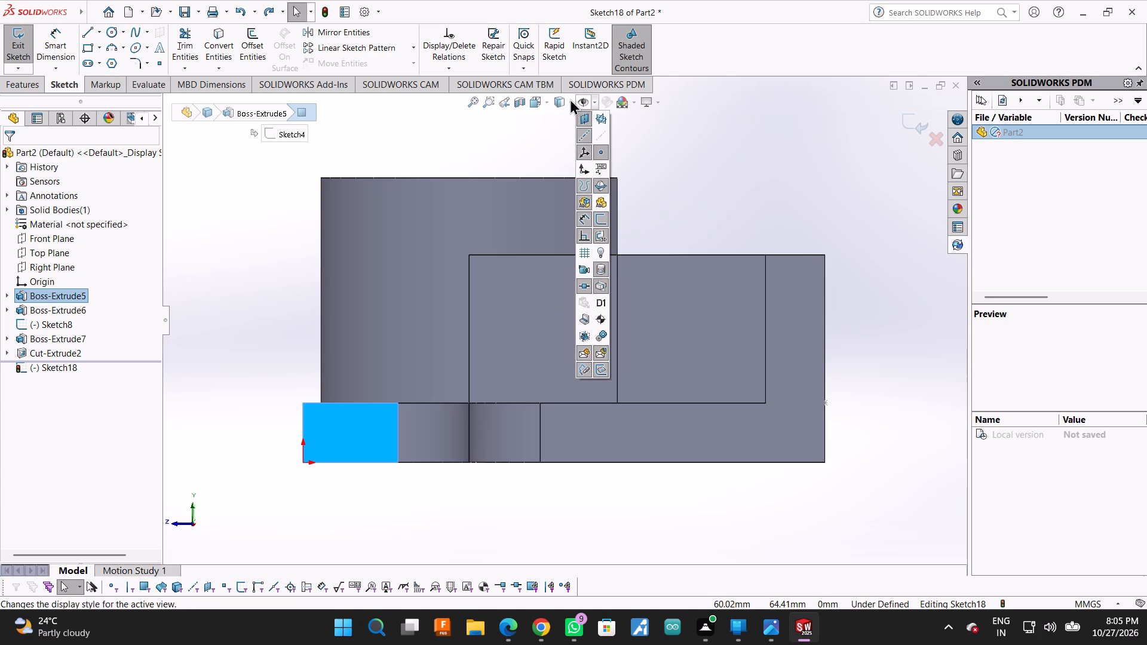
pyautogui.click(570, 99)
pyautogui.click(570, 103)
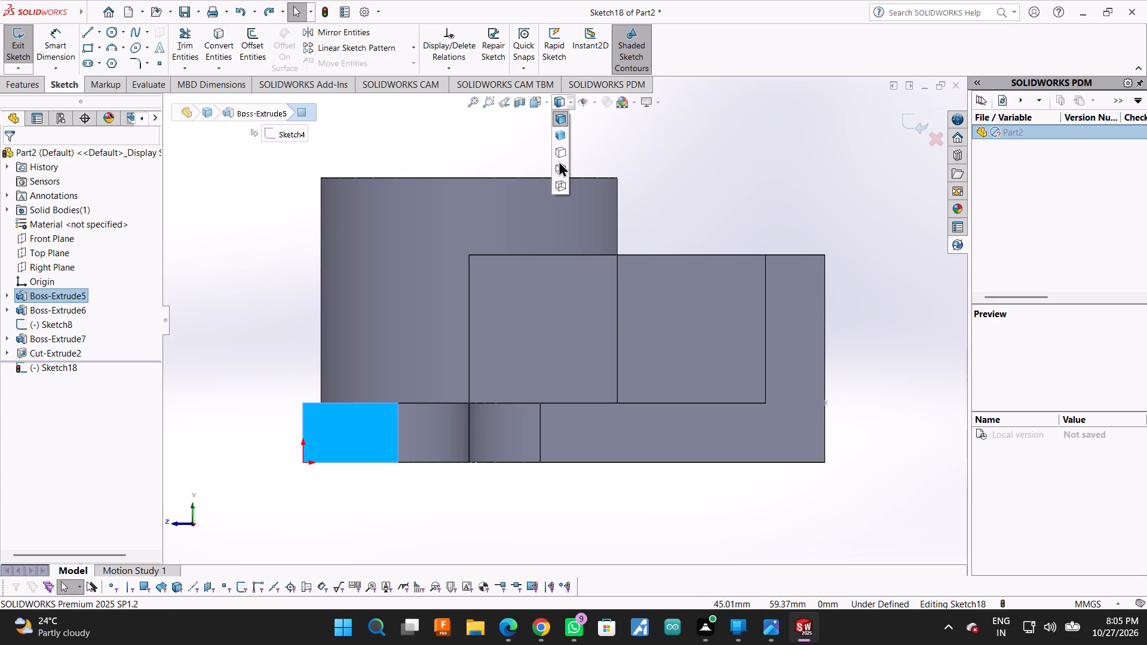
pyautogui.click(559, 161)
pyautogui.click(564, 166)
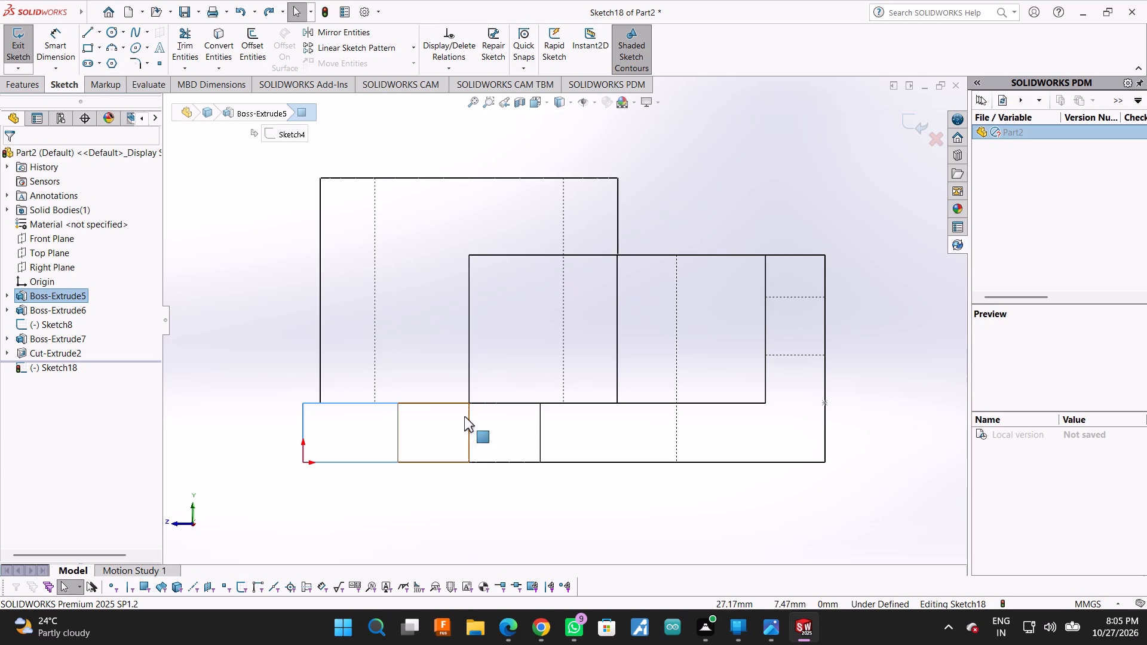
pyautogui.click(109, 310)
pyautogui.click(218, 298)
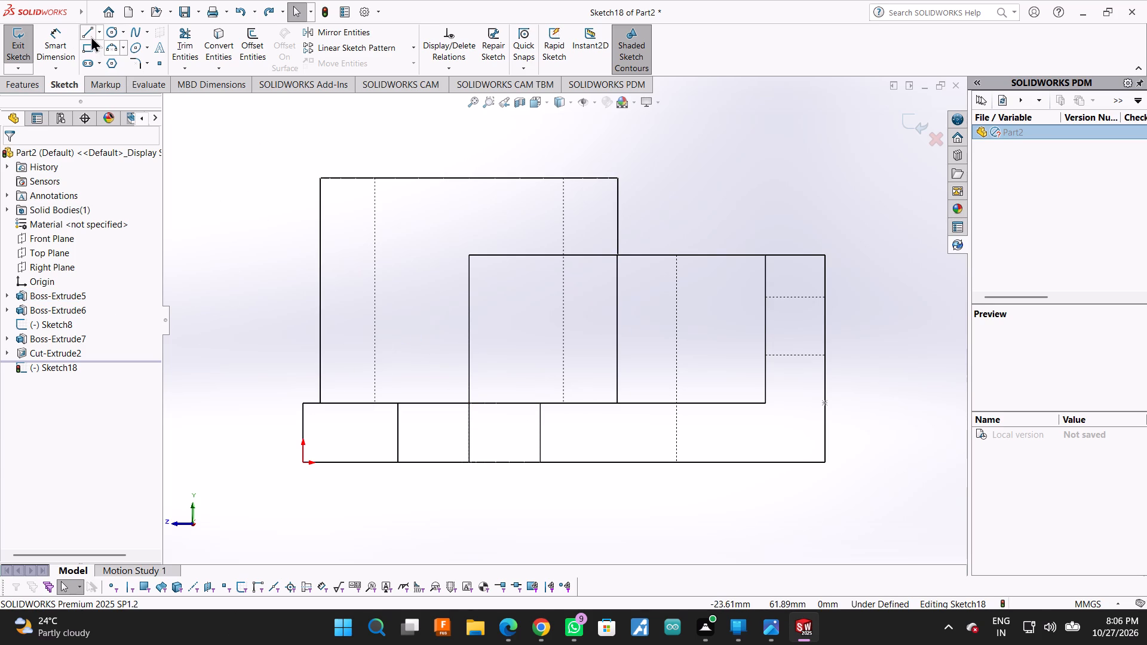
# Sketch two end-to-end horizontal lines, about 29 mm and 26 mm long, from the origin along the base plate's bottom edge.
pyautogui.click(83, 36)
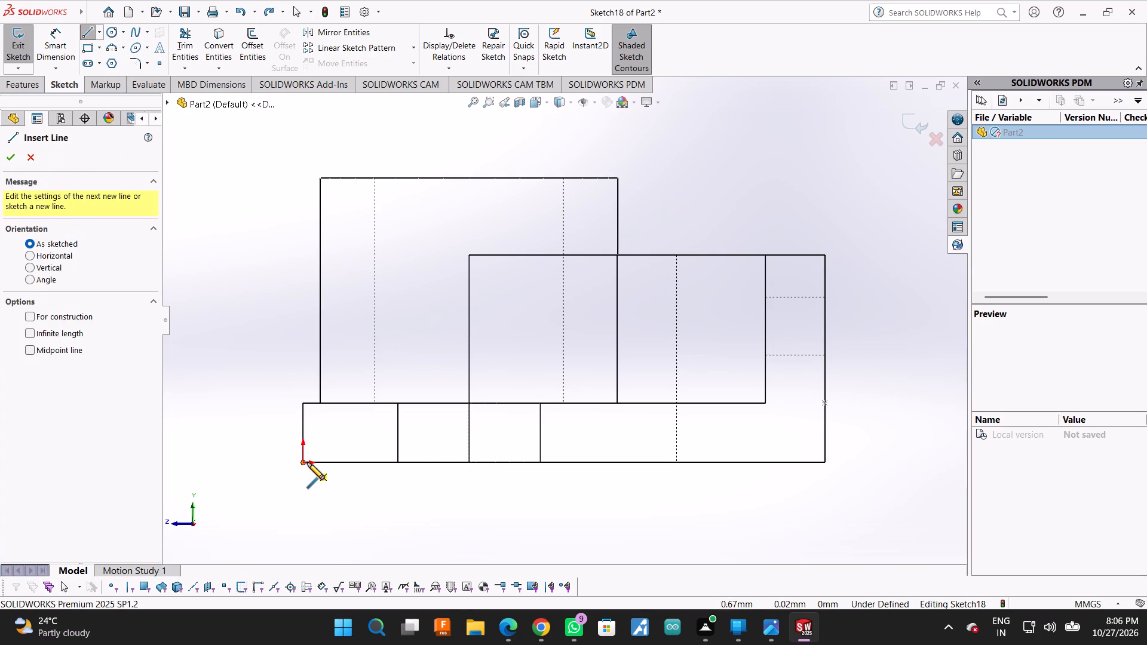
pyautogui.click(302, 460)
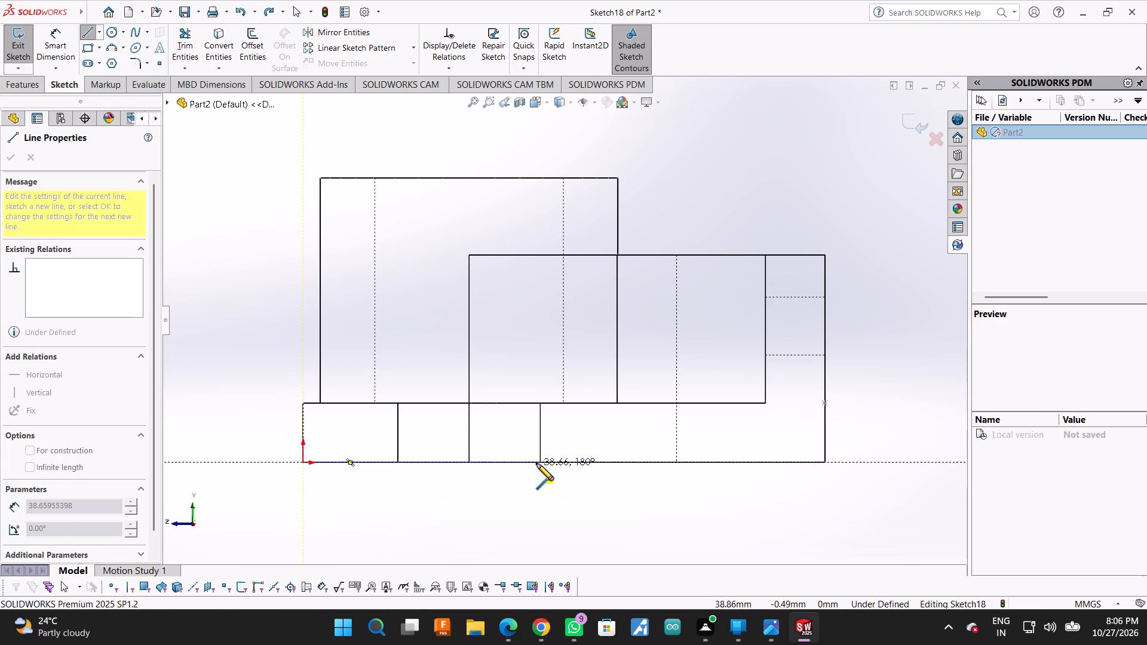
pyautogui.click(477, 463)
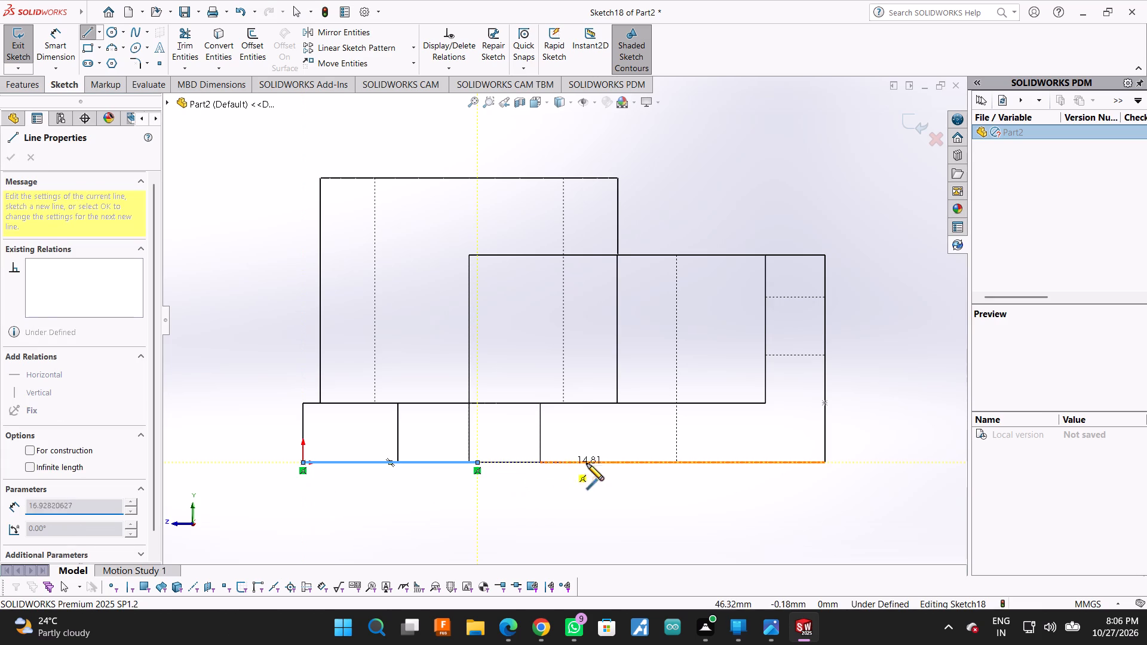
pyautogui.click(629, 460)
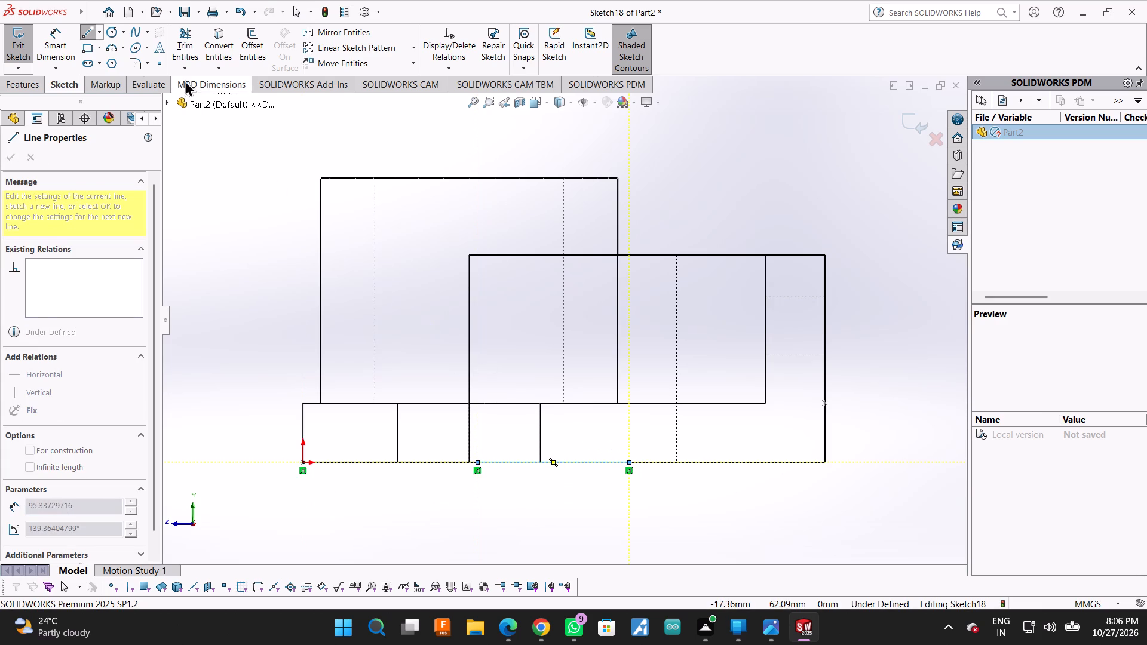
# Dimension the horizontal line starting at the origin to 28 mm.
pyautogui.click(57, 41)
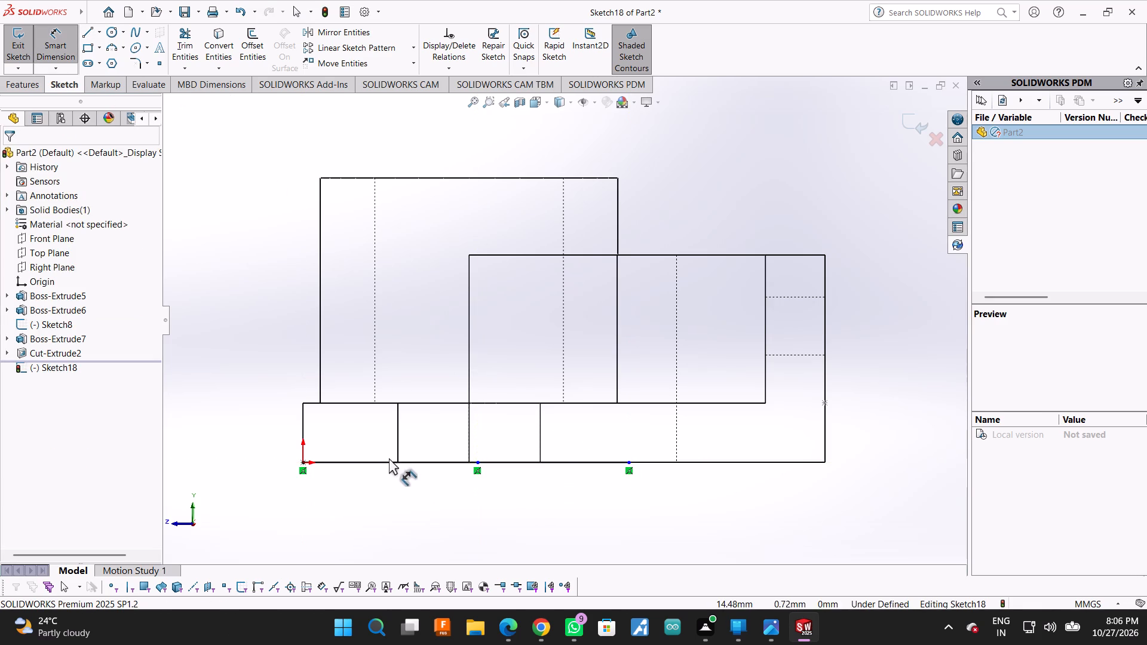
pyautogui.moveTo(389, 460); pyautogui.dragTo(397, 454)
pyautogui.click(401, 340)
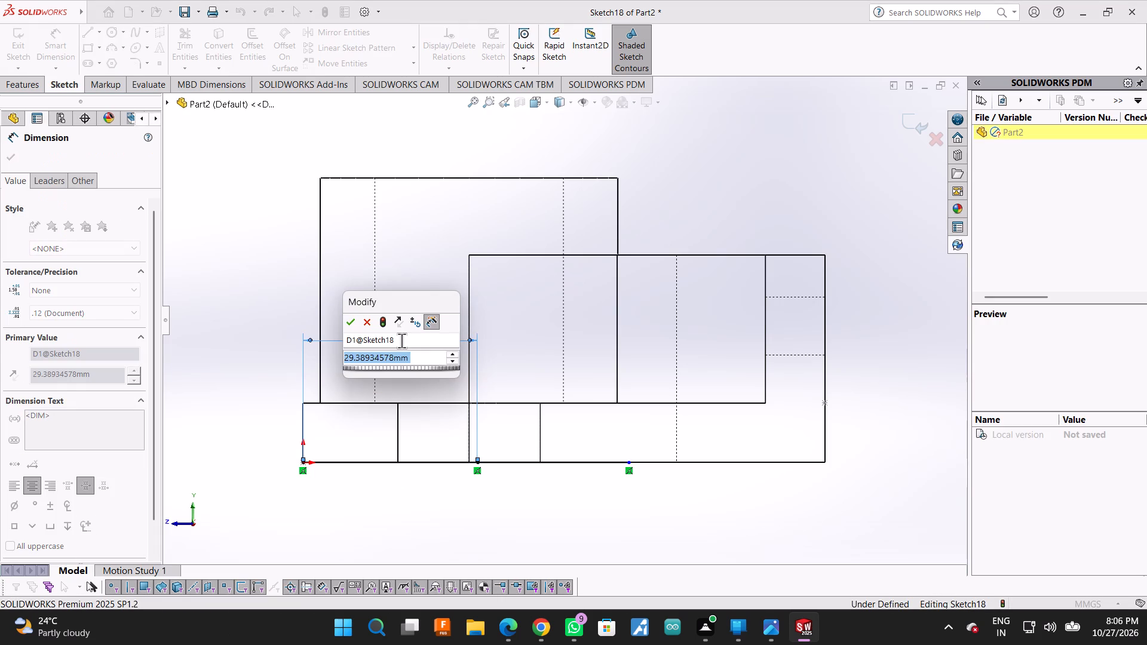
pyautogui.press('2')
pyautogui.press('8')
pyautogui.press('Return')
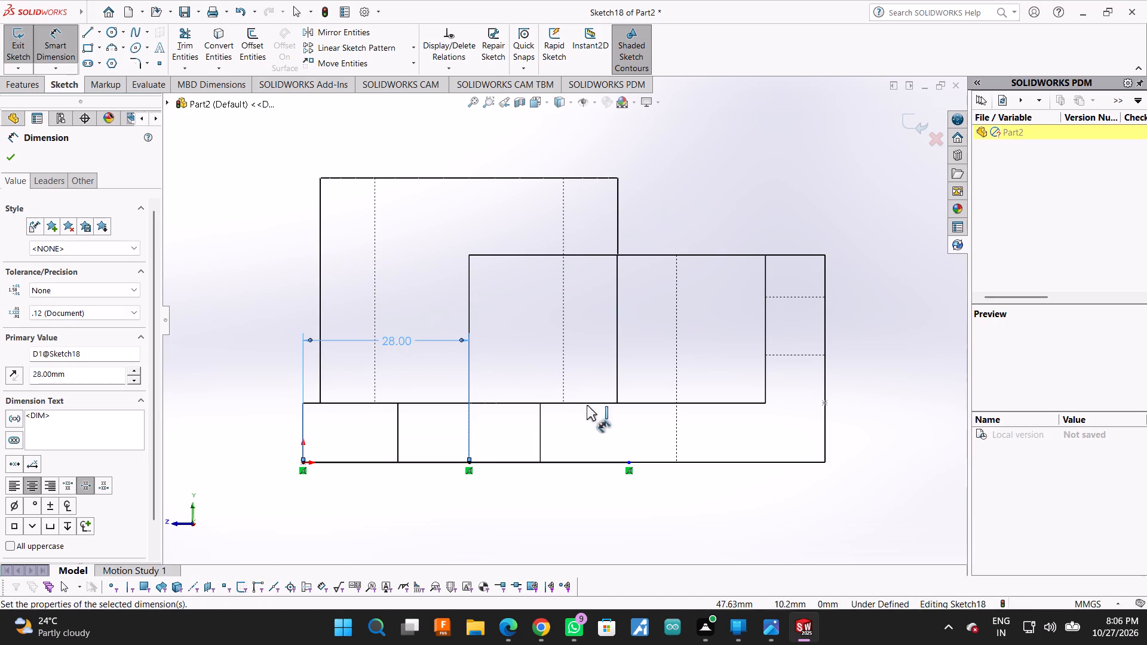
# Dimension the second horizontal line along the base plate's bottom edge to 33 mm.
pyautogui.click(528, 462)
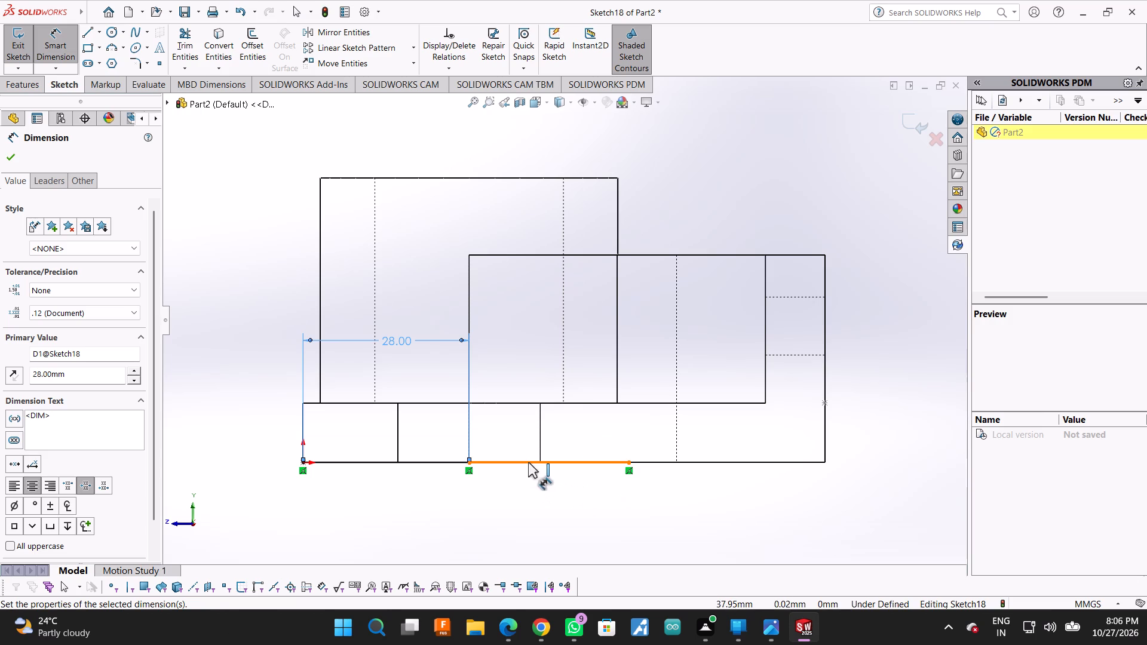
pyautogui.click(536, 343)
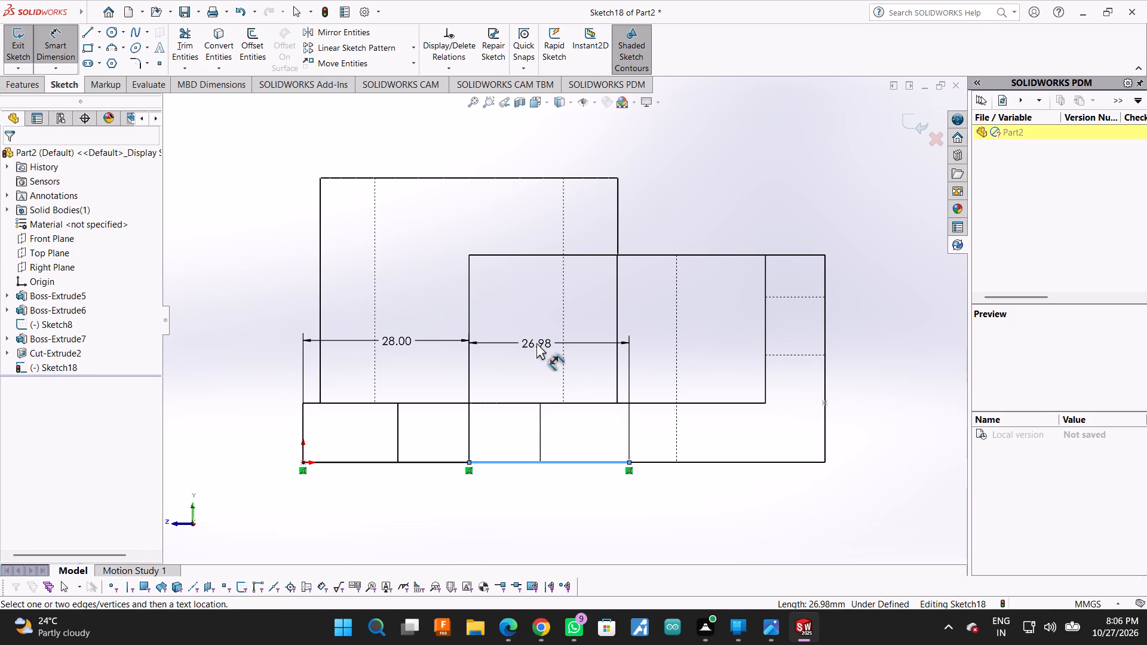
pyautogui.write('33')
pyautogui.press('Return')
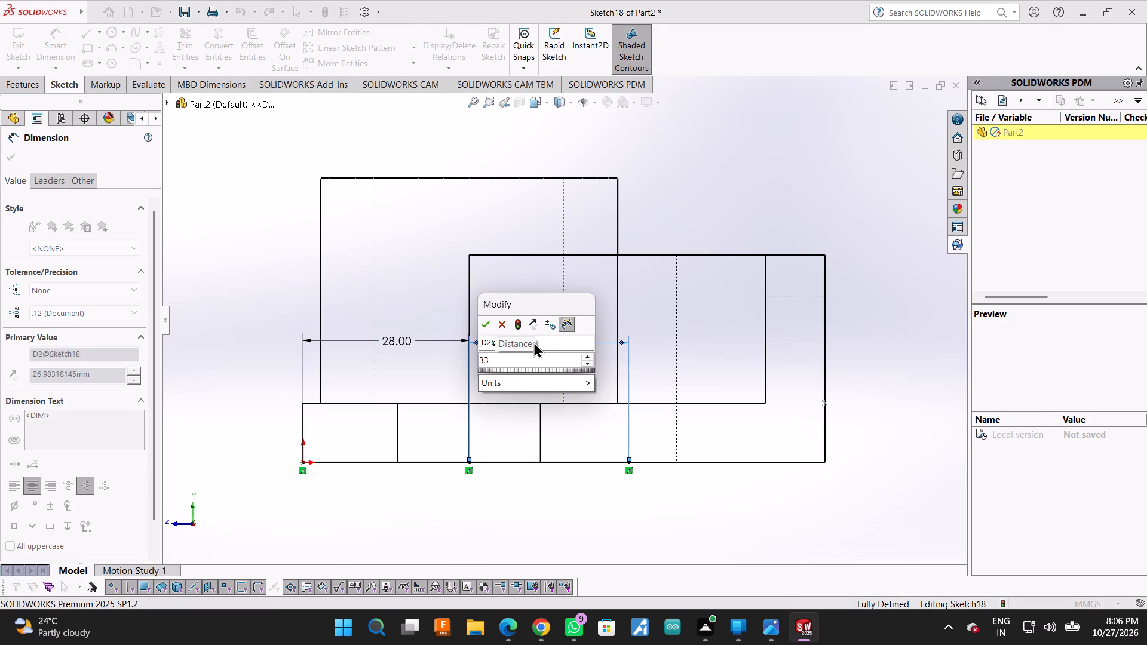
pyautogui.click(12, 153)
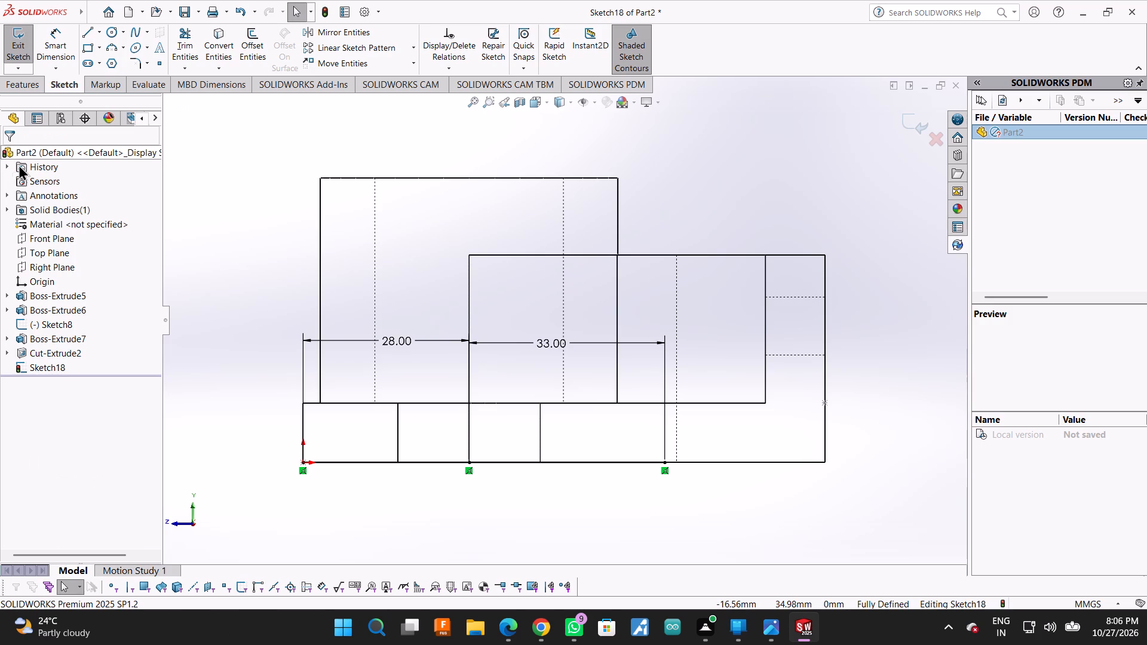
# Sketch a vertical line about 60 mm long straight down from the point where the two horizontal lines meet.
pyautogui.click(84, 30)
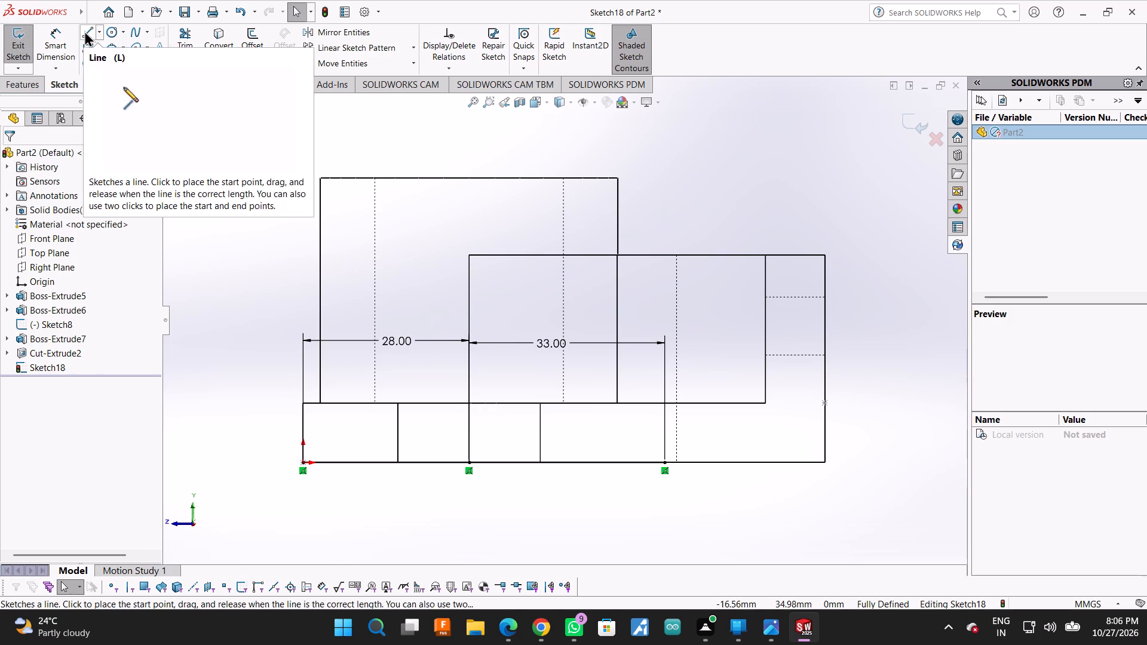
pyautogui.click(468, 462)
pyautogui.scroll(3, 470, 451)
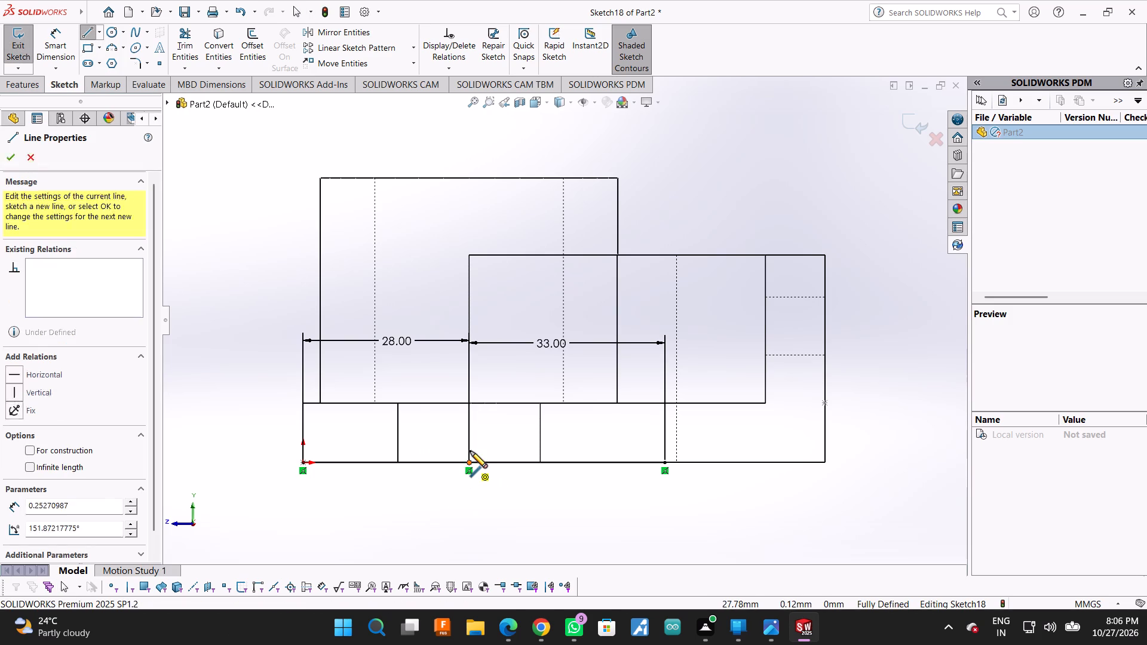
pyautogui.scroll(3, 470, 451)
pyautogui.scroll(-1, 535, 479)
pyautogui.click(534, 473)
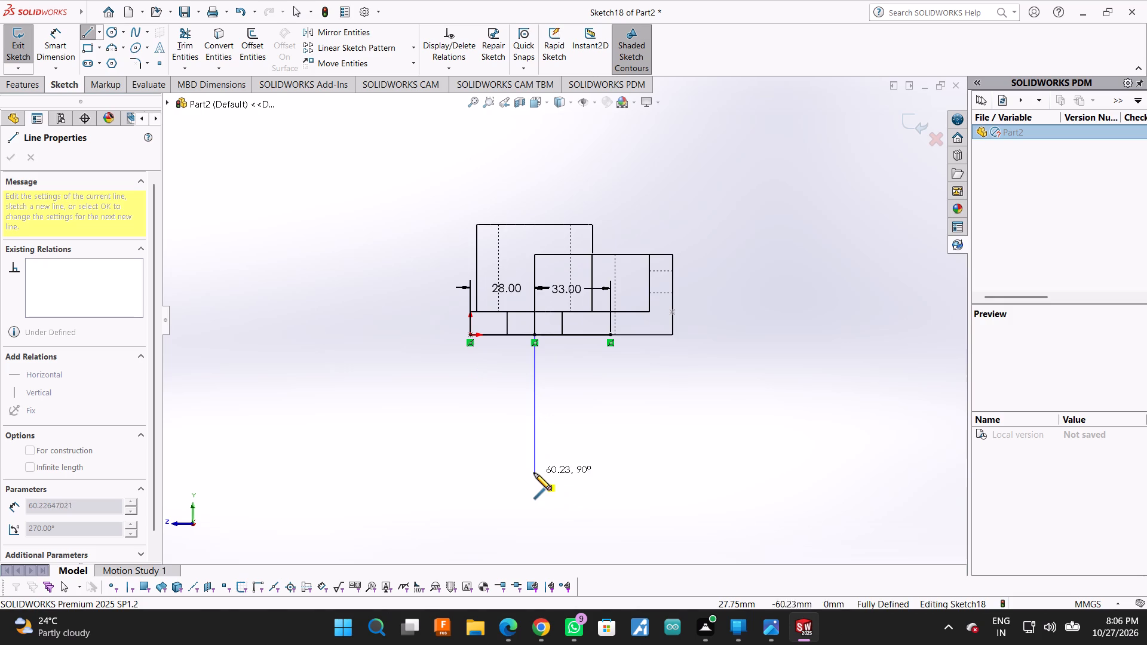
# Dimension the vertical line below the base plate to 56 mm.
pyautogui.click(59, 44)
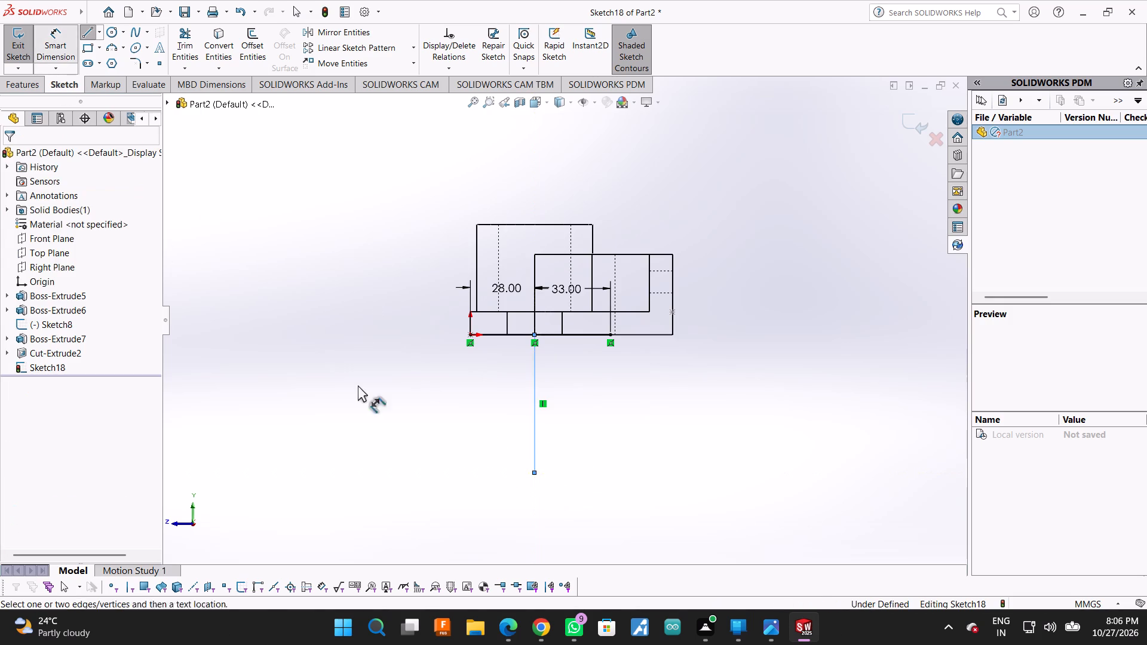
pyautogui.click(534, 420)
pyautogui.click(371, 398)
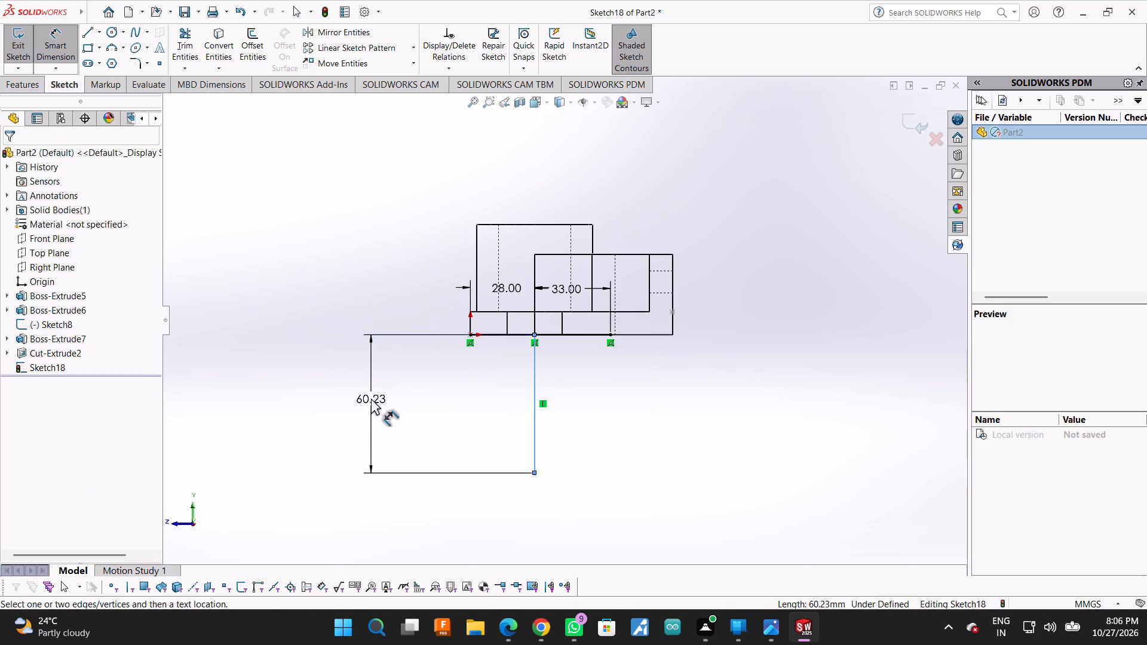
pyautogui.write('56')
pyautogui.press('Return')
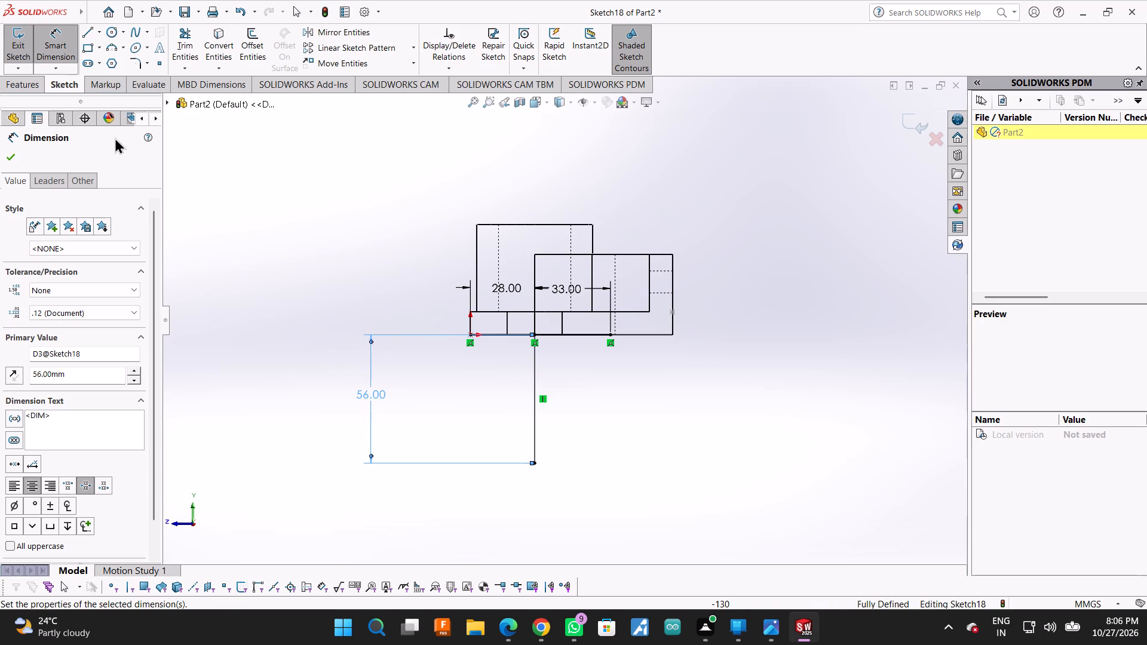
pyautogui.click(18, 152)
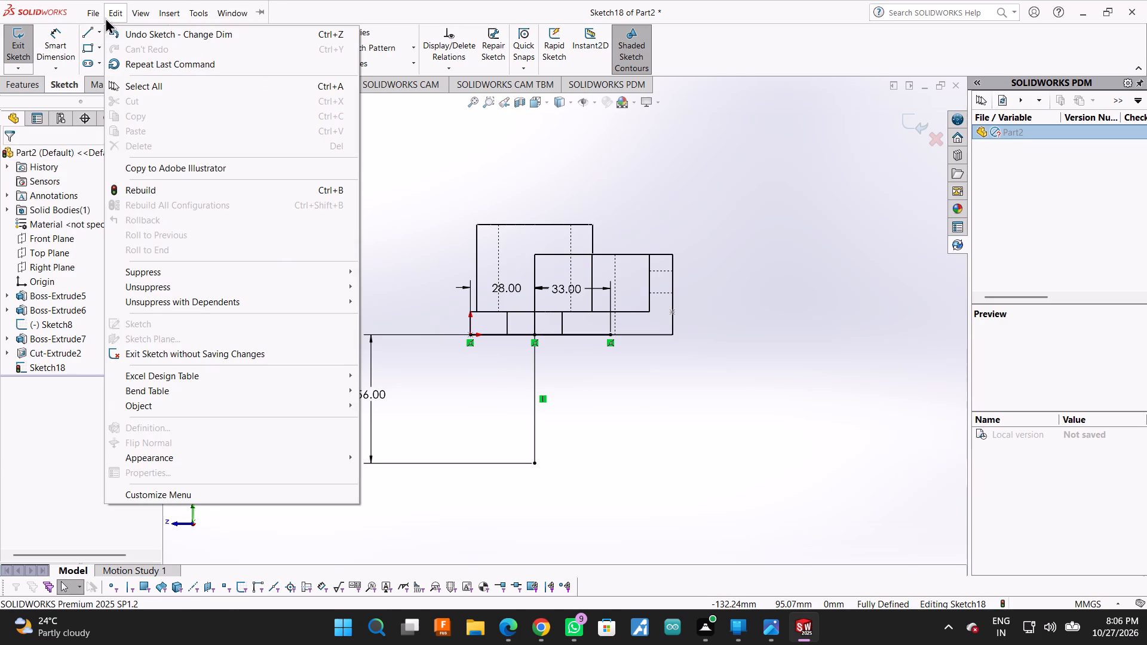
pyautogui.click(795, 67)
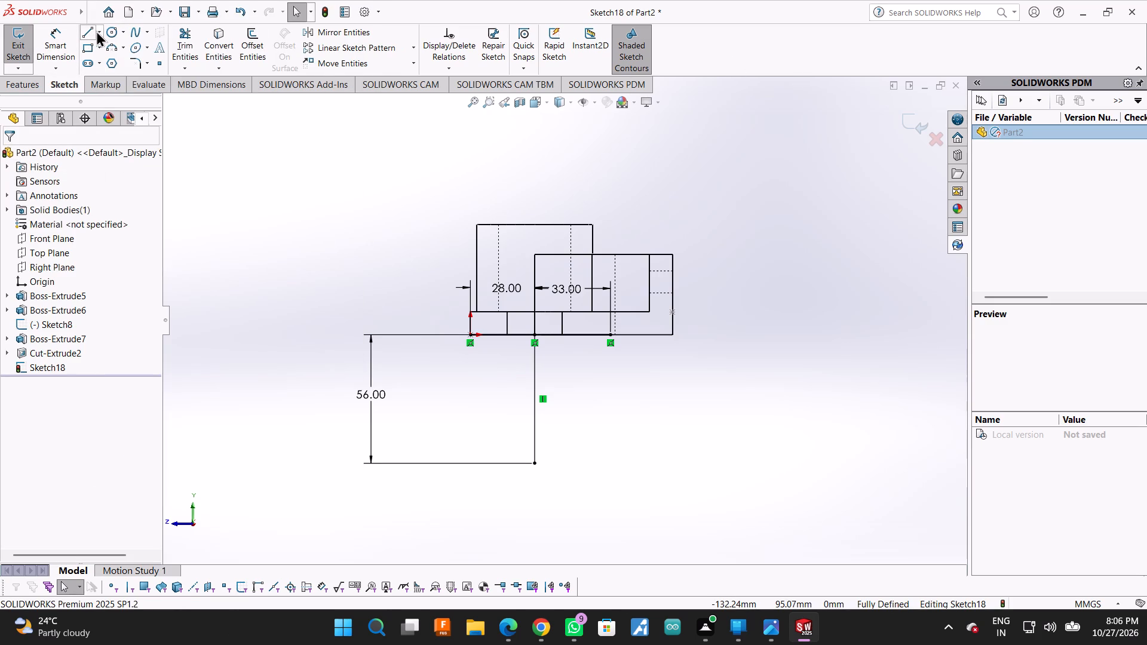
# Sketch two concentric circles at the lower end of the vertical line, with radii of about 23.7 mm and 10.3 mm.
pyautogui.click(112, 31)
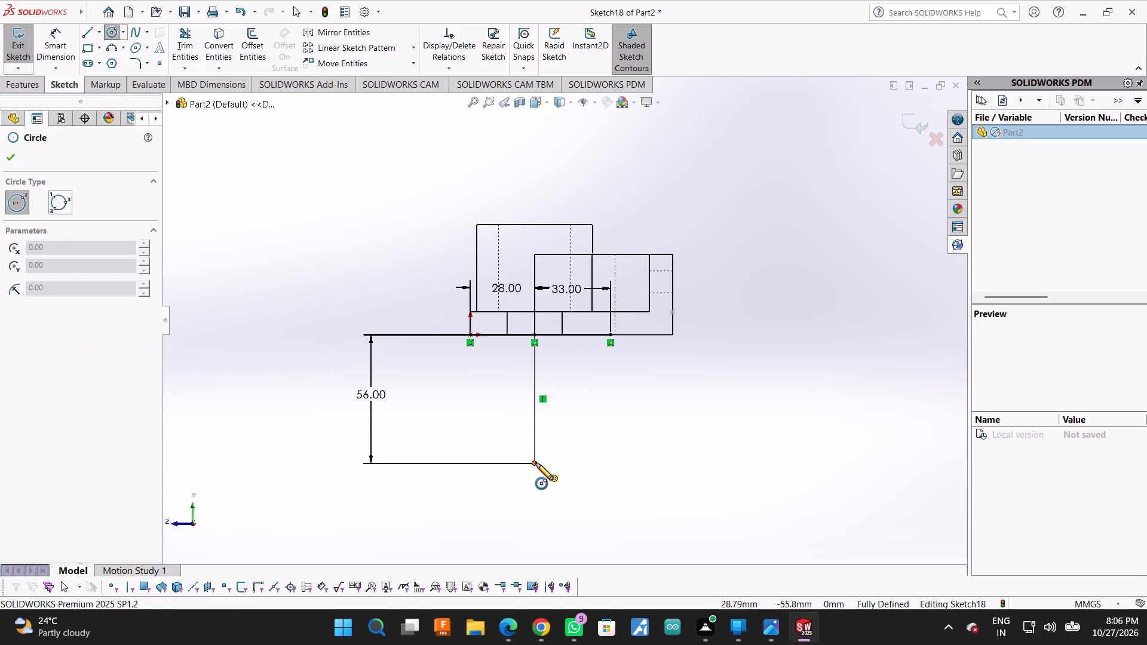
pyautogui.click(533, 463)
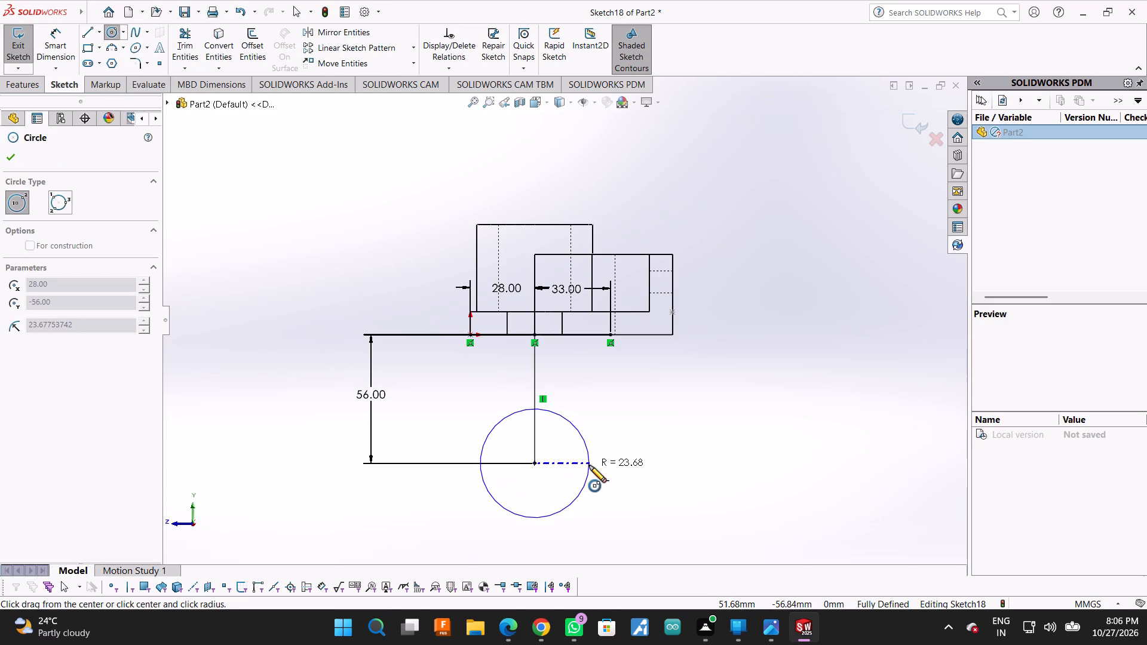
pyautogui.click(589, 465)
pyautogui.moveTo(534, 462); pyautogui.dragTo(558, 459)
pyautogui.click(5, 165)
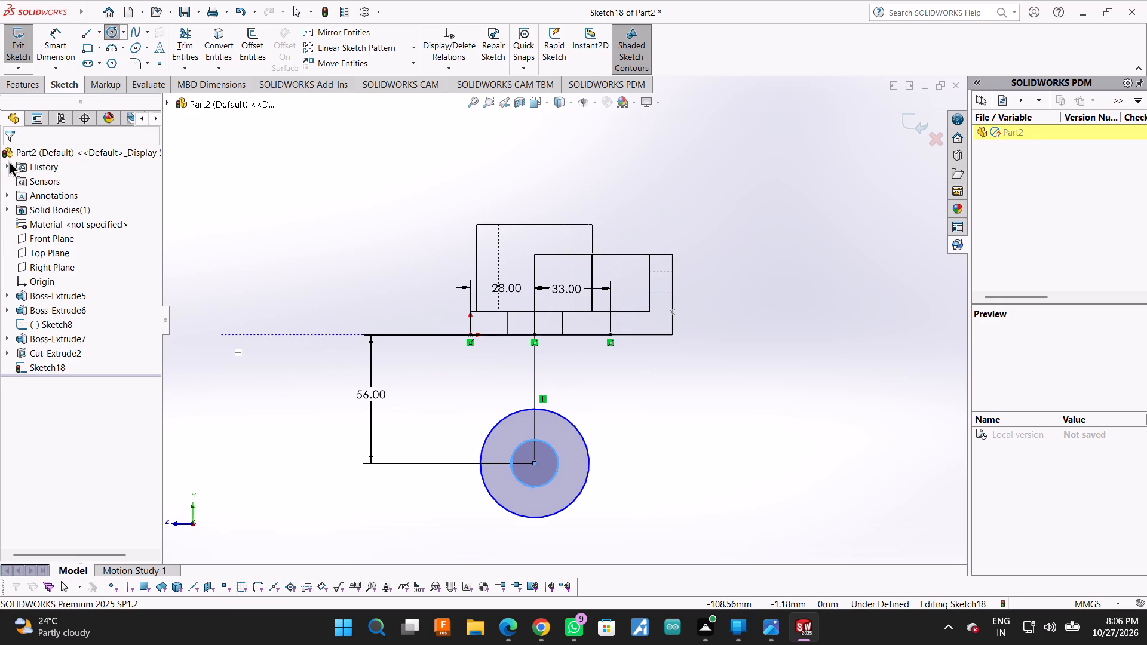
# Dimension the inner circle's diameter to 20 mm.
pyautogui.click(50, 36)
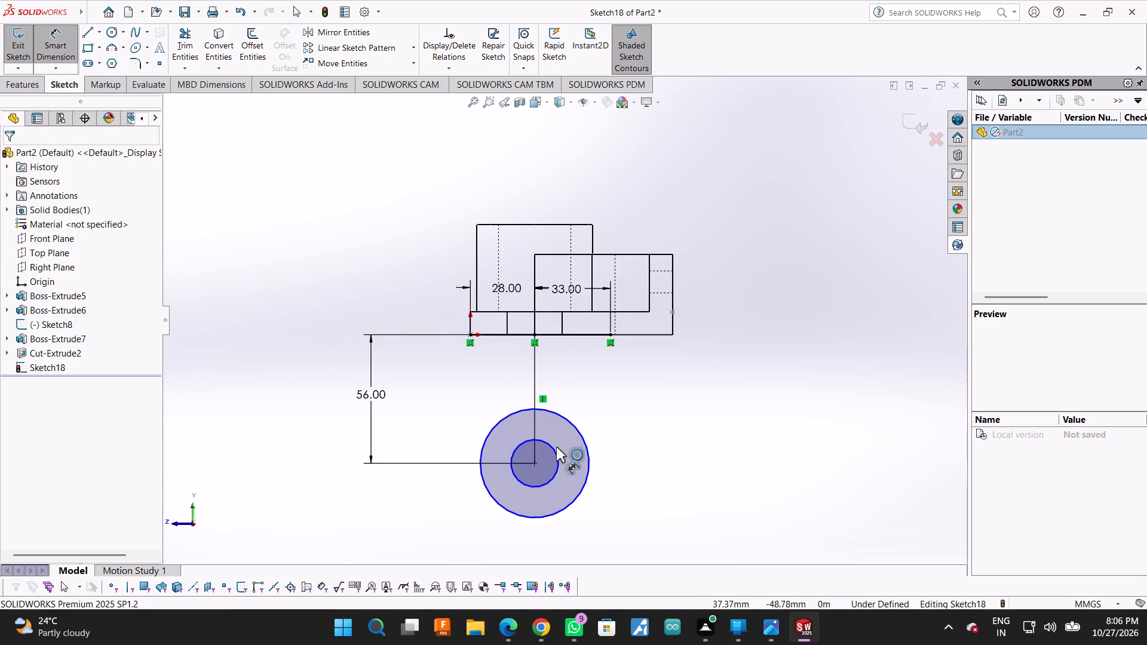
pyautogui.click(556, 447)
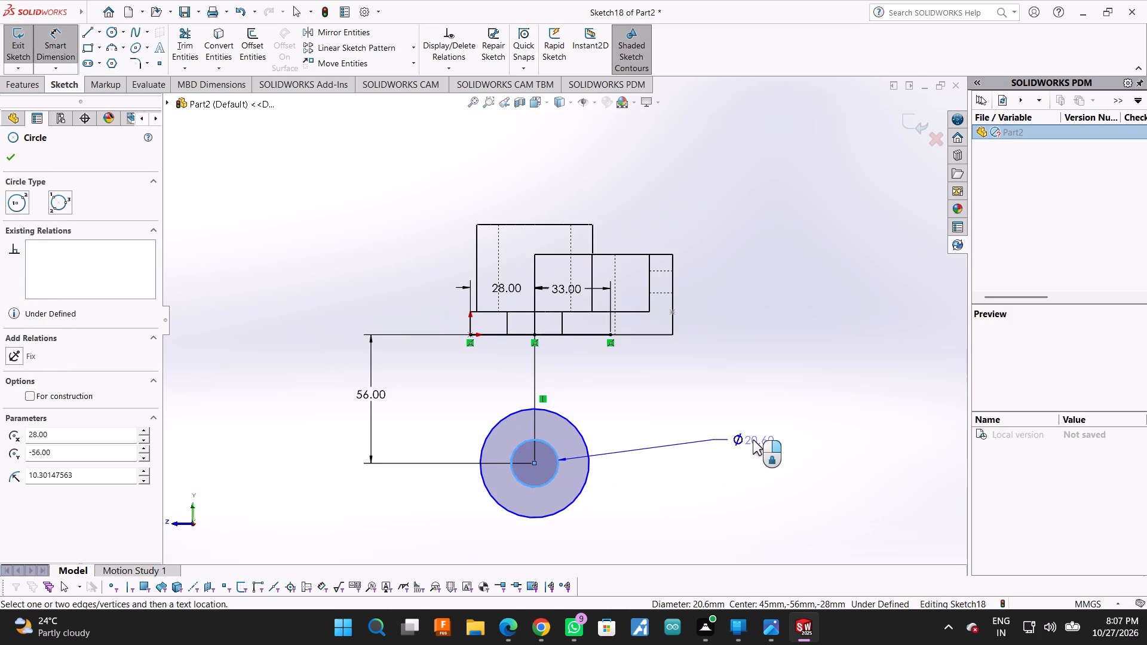
pyautogui.click(753, 440)
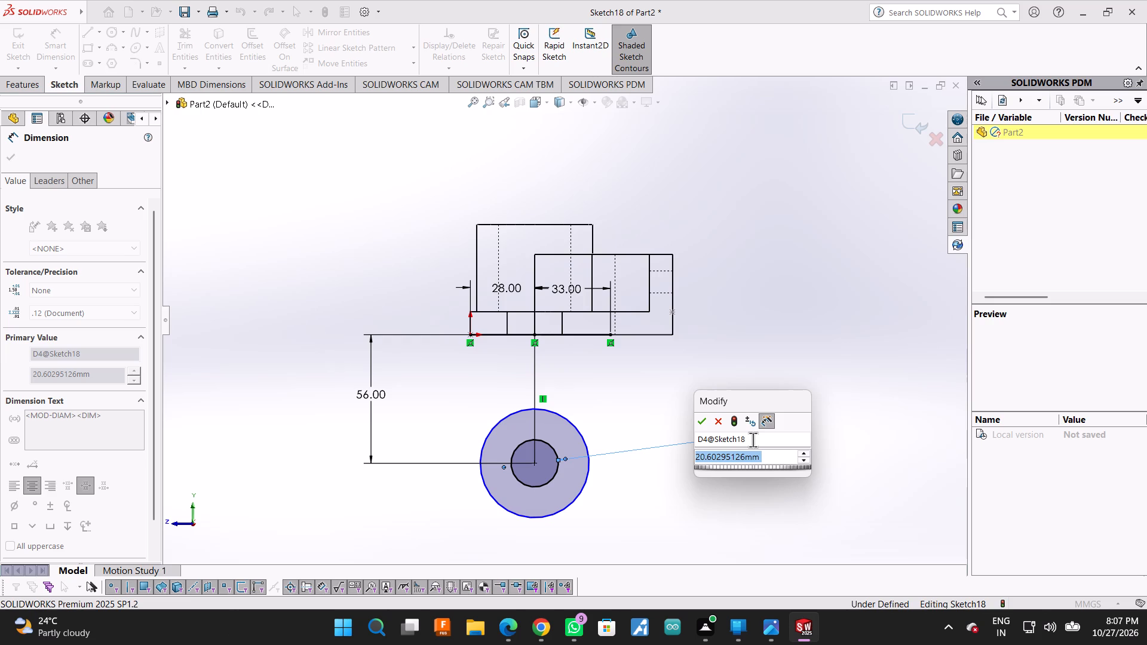
pyautogui.write('20')
pyautogui.press('Return')
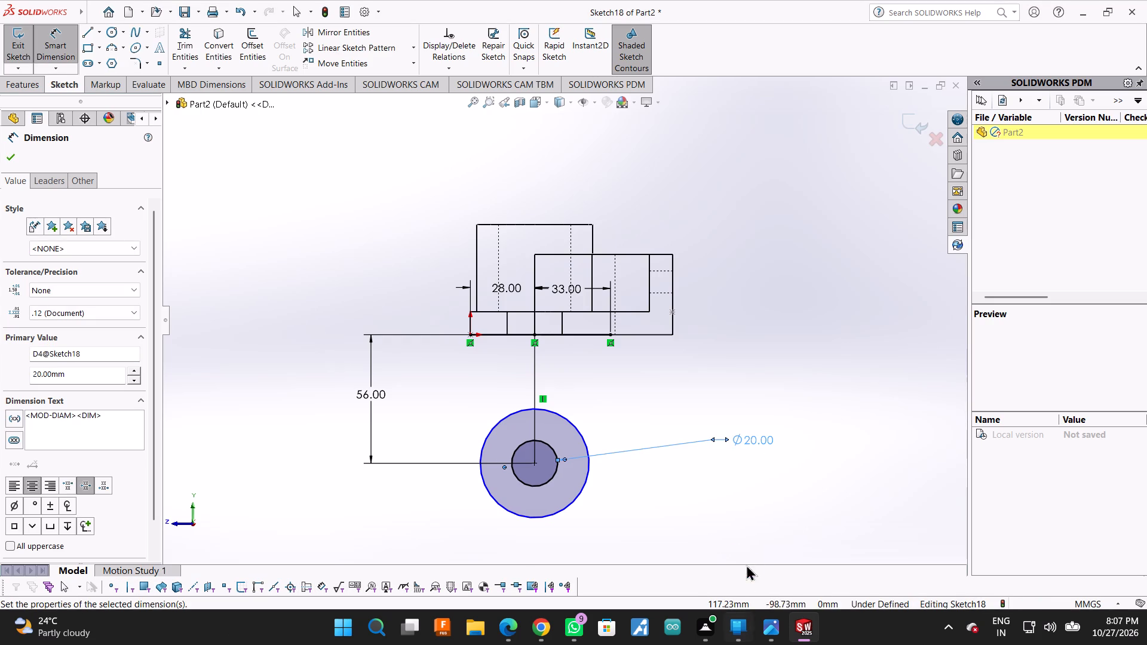
# Dimension the outer circle's diameter to 38 mm.
pyautogui.click(582, 431)
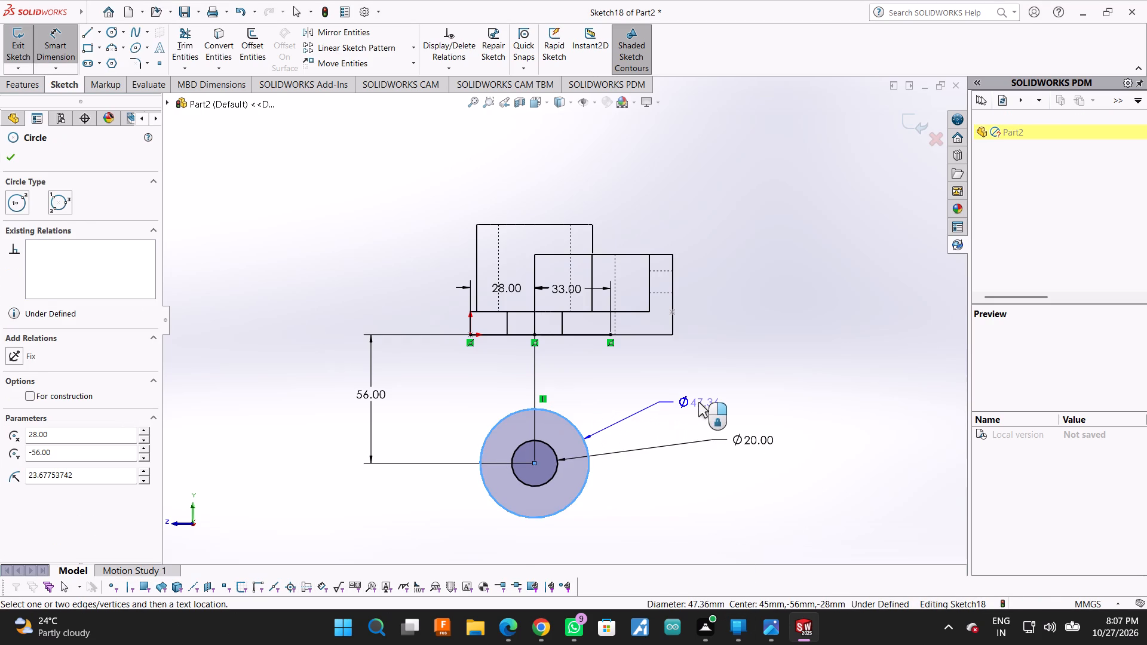
pyautogui.click(698, 402)
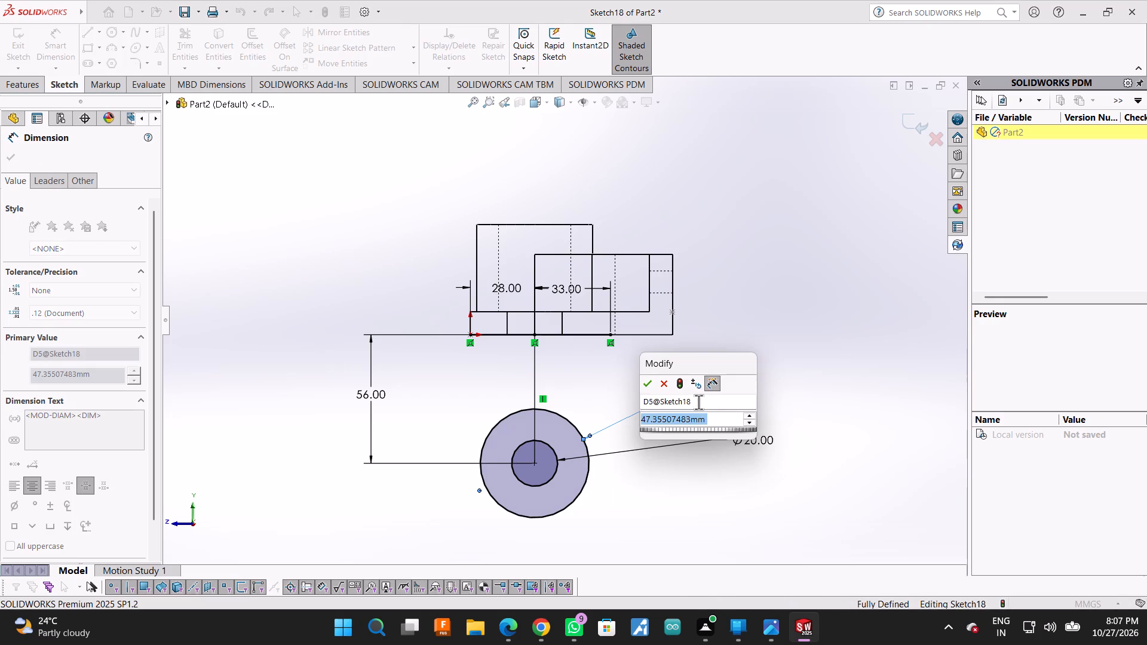
pyautogui.write('38')
pyautogui.press('Return')
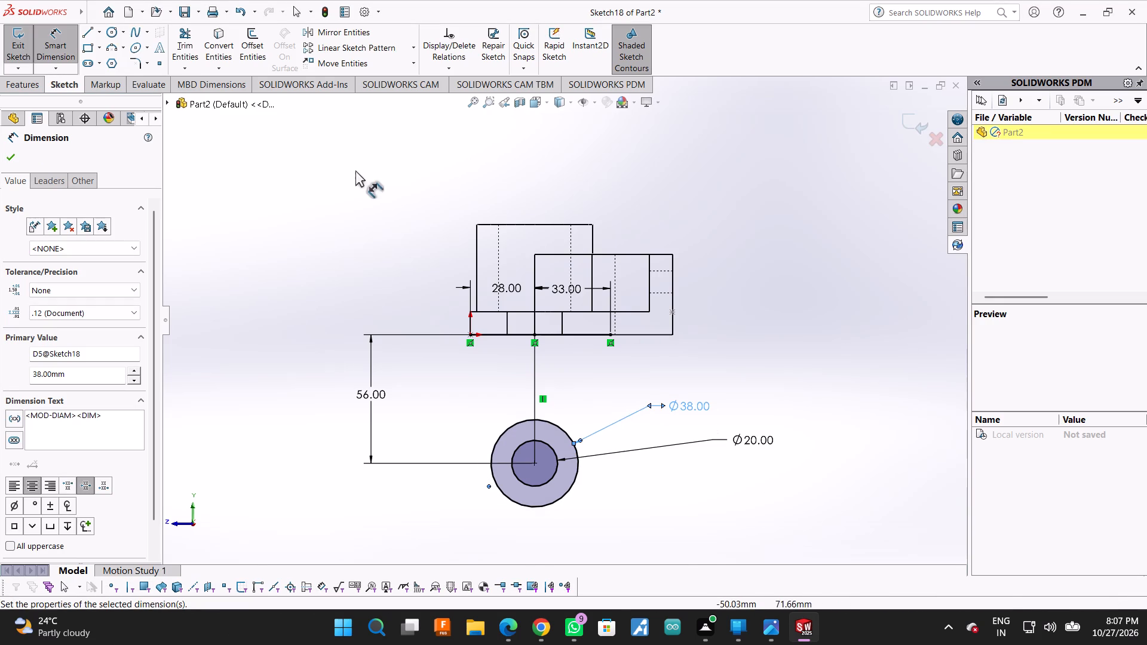
pyautogui.scroll(-2, 359, 183)
pyautogui.click(11, 152)
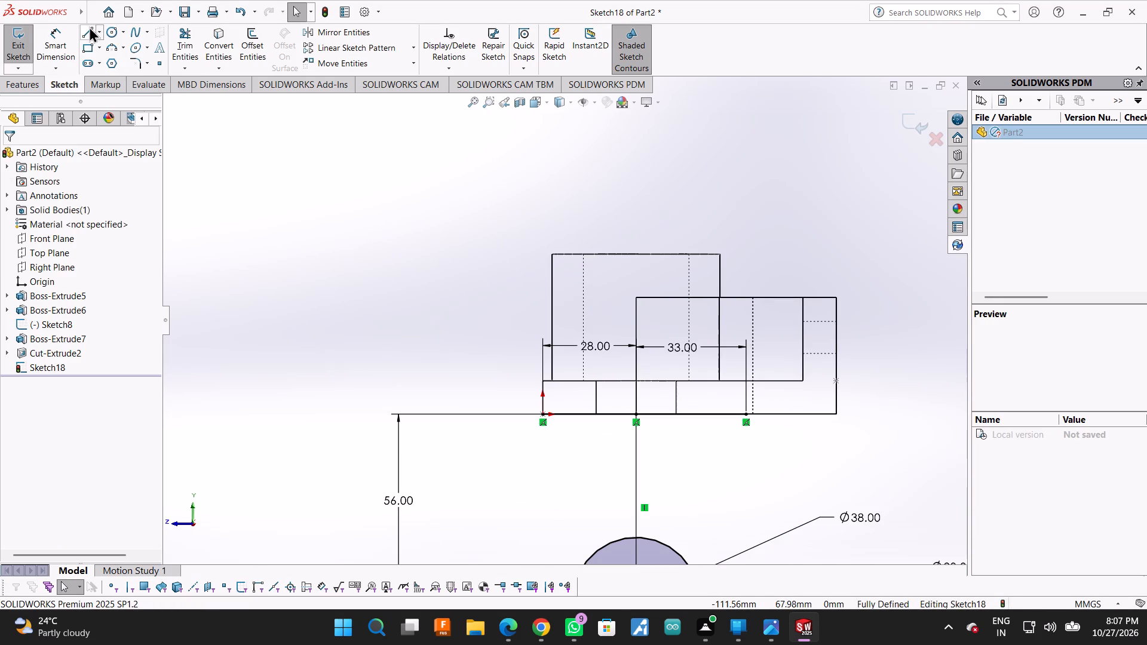
# Sketch a slanted line from the origin down to the near side of the 38 mm circle.
pyautogui.click(89, 26)
pyautogui.scroll(3, 546, 256)
pyautogui.scroll(-1, 532, 331)
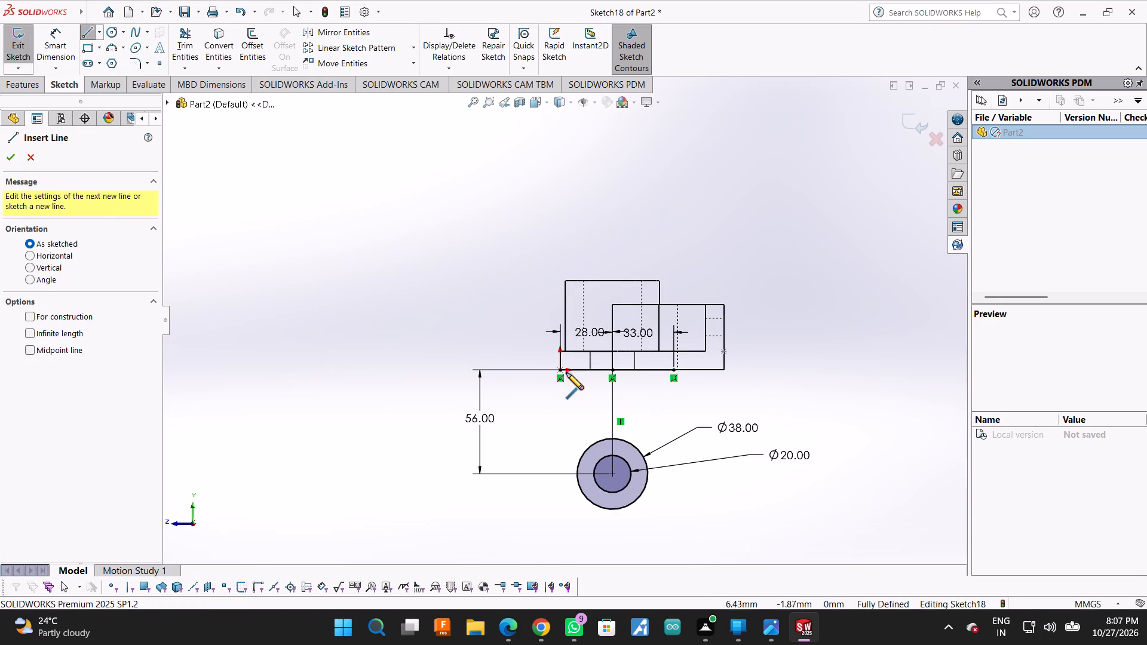
pyautogui.click(562, 371)
pyautogui.scroll(-7, 571, 469)
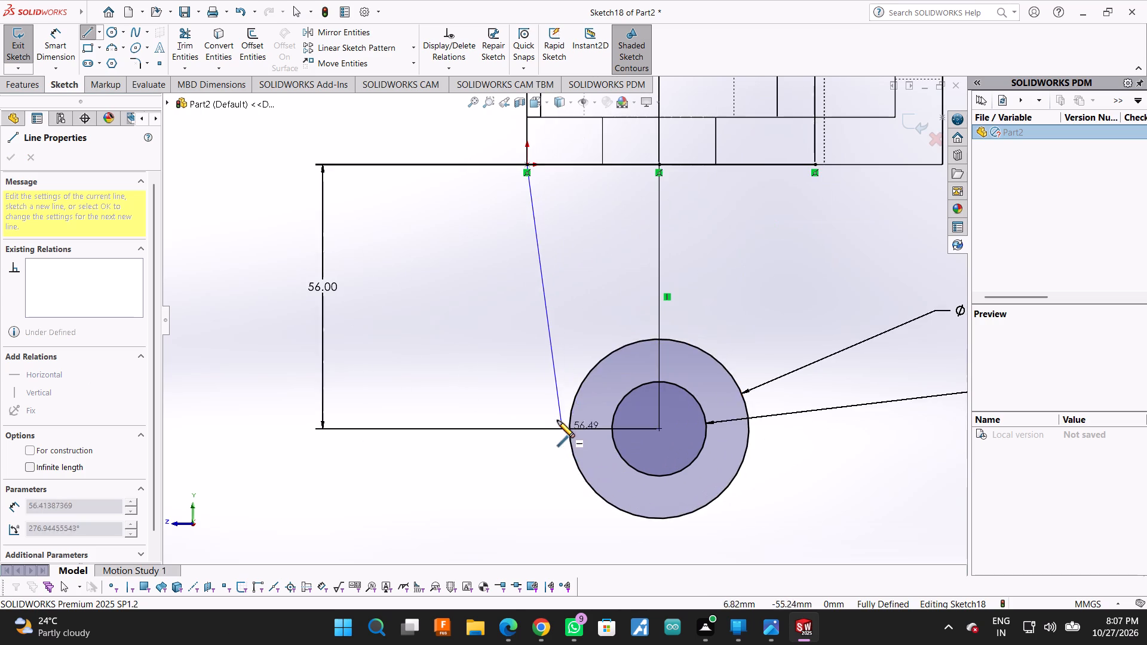
pyautogui.click(575, 407)
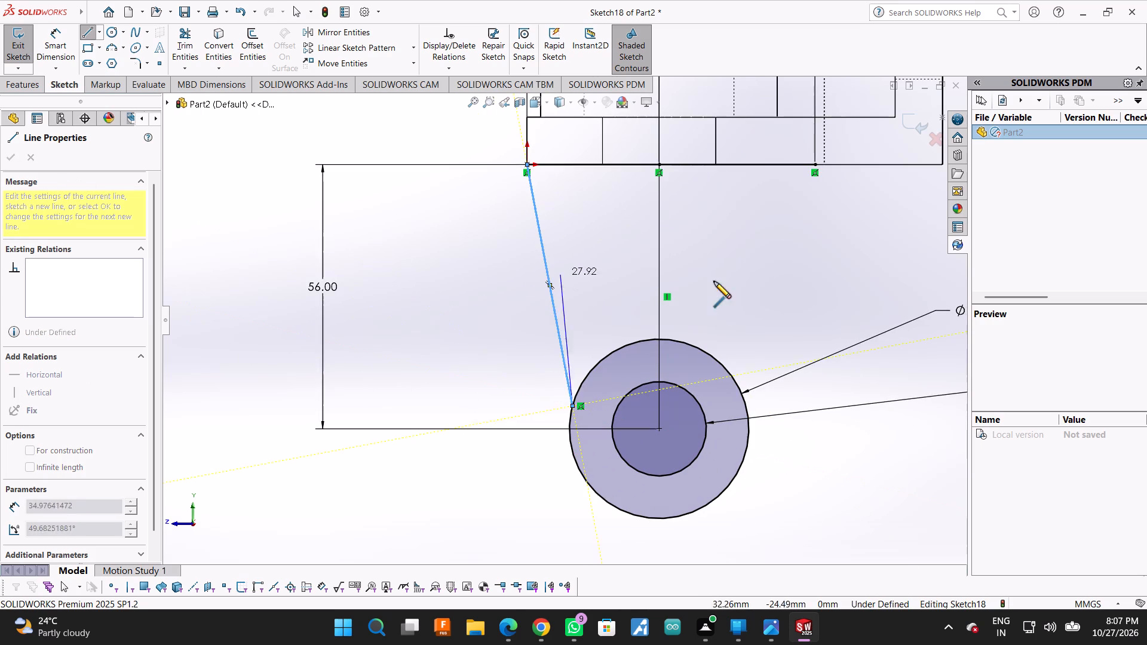
pyautogui.press('Escape')
# Make the slanted line from the origin tangent to the 38 mm circle.
pyautogui.click(559, 321)
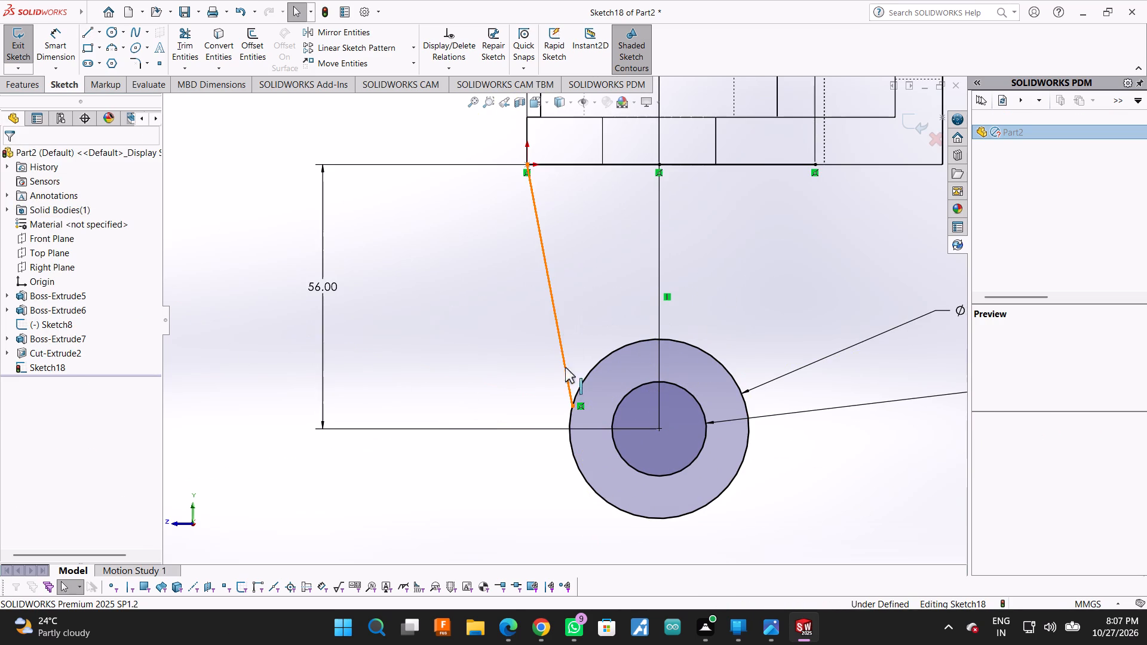
pyautogui.keyDown('ctrl'); pyautogui.click(591, 367); pyautogui.keyUp('ctrl')
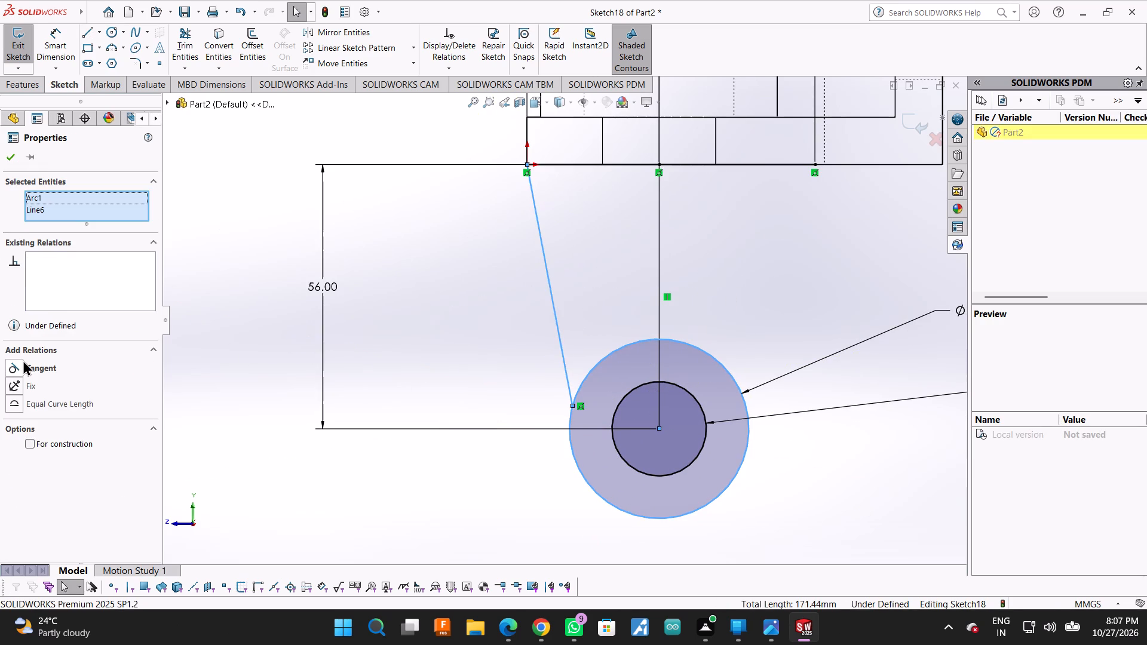
pyautogui.click(23, 360)
pyautogui.click(7, 161)
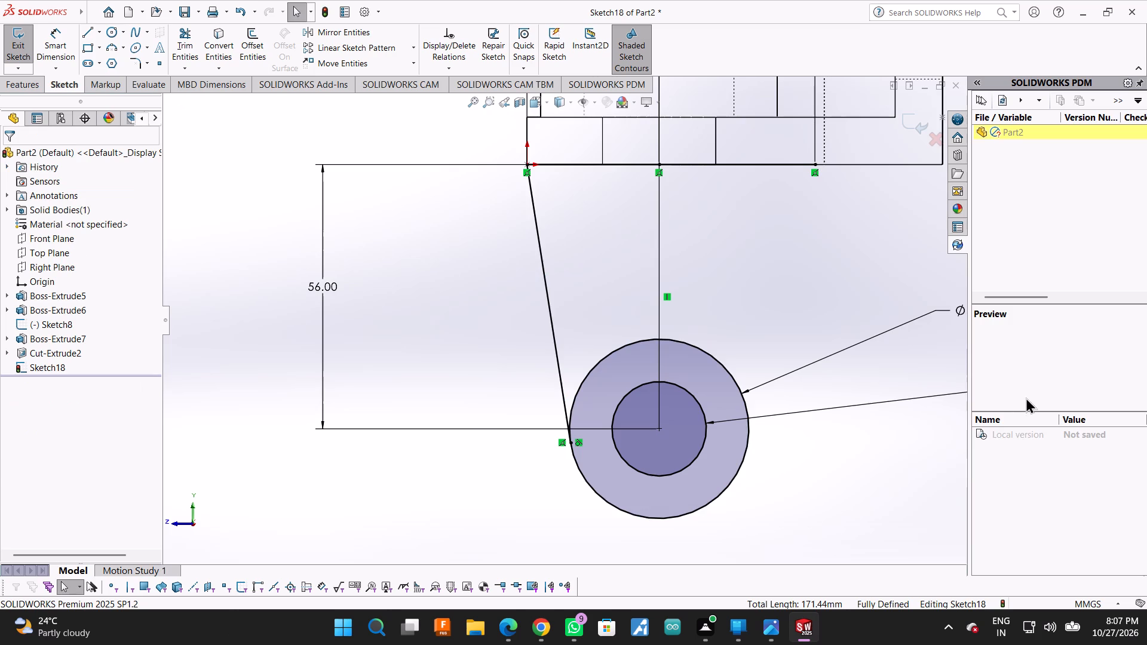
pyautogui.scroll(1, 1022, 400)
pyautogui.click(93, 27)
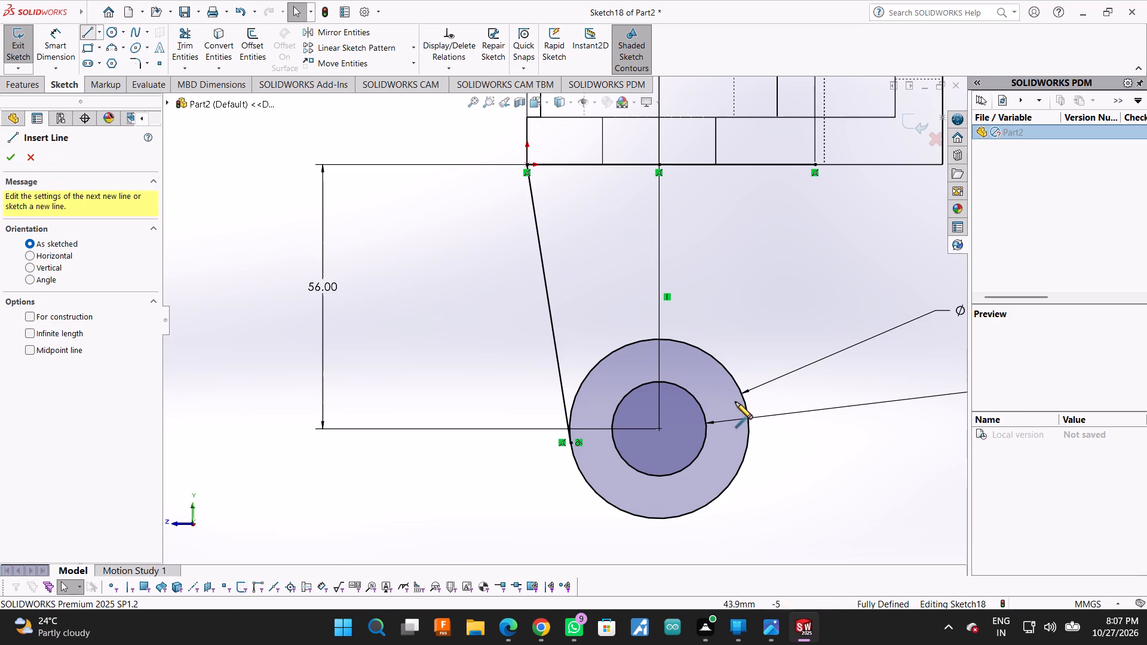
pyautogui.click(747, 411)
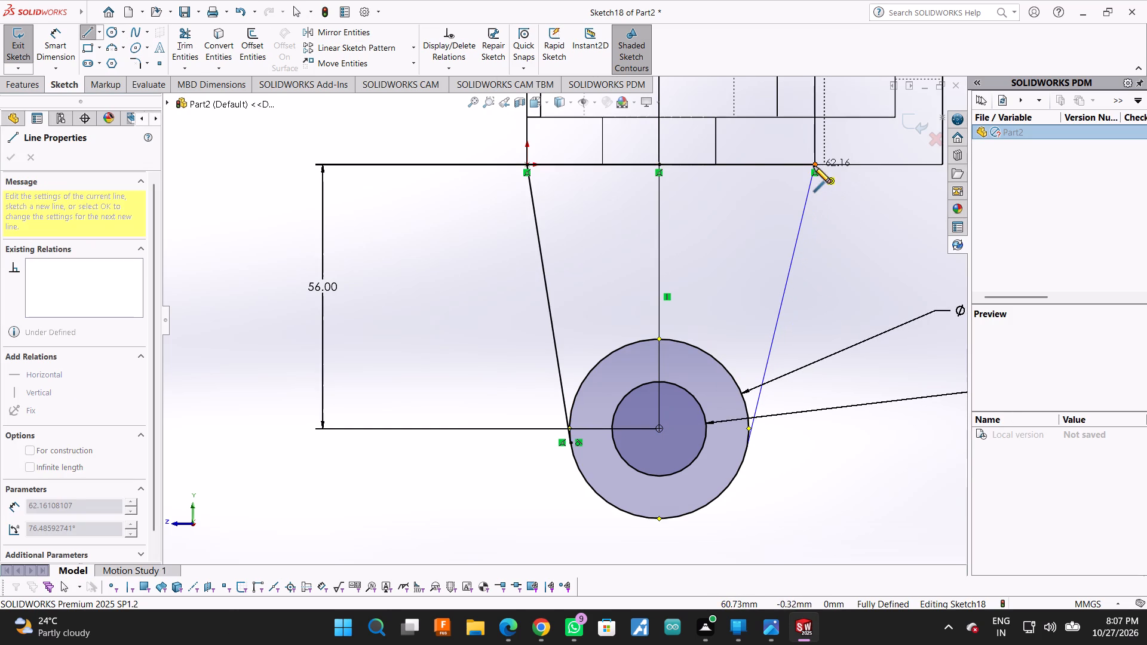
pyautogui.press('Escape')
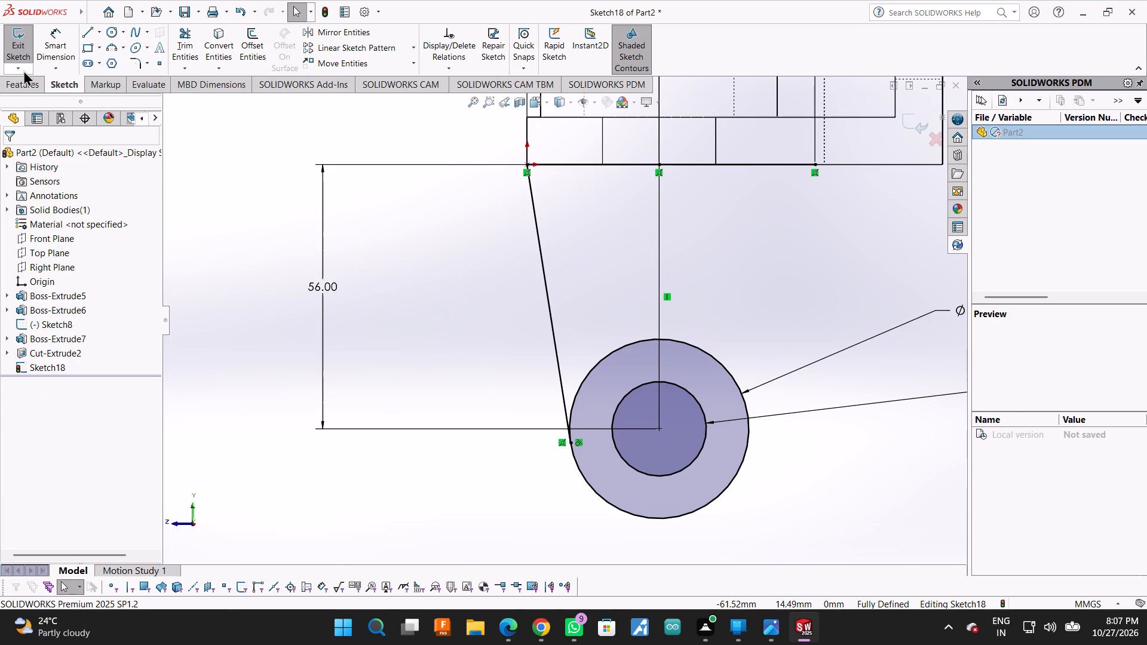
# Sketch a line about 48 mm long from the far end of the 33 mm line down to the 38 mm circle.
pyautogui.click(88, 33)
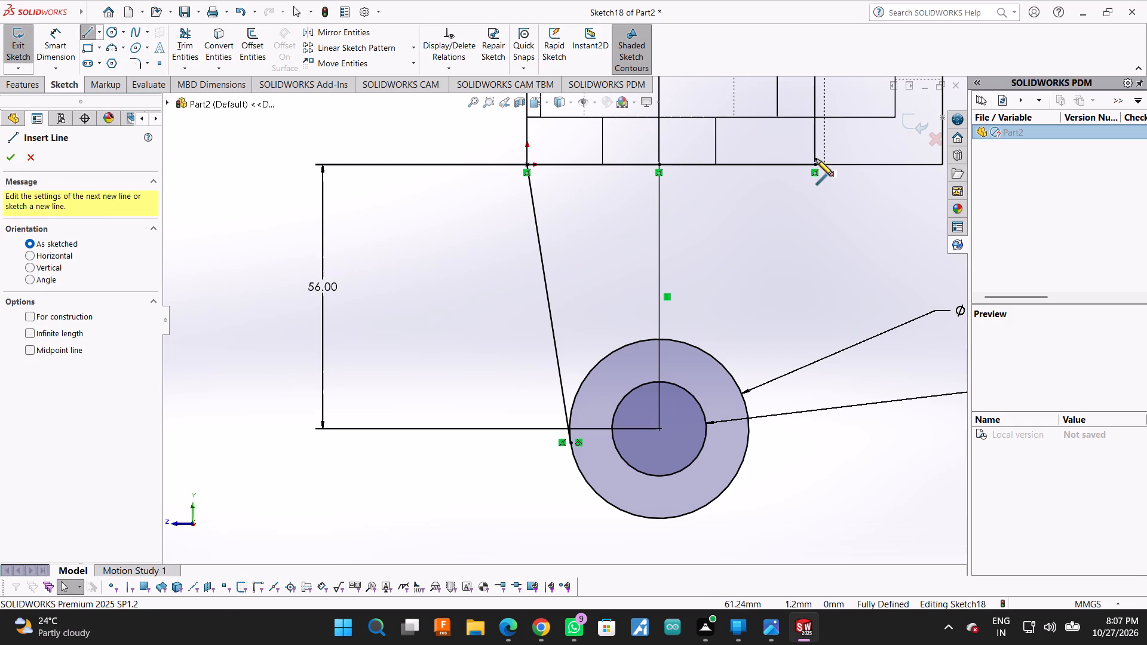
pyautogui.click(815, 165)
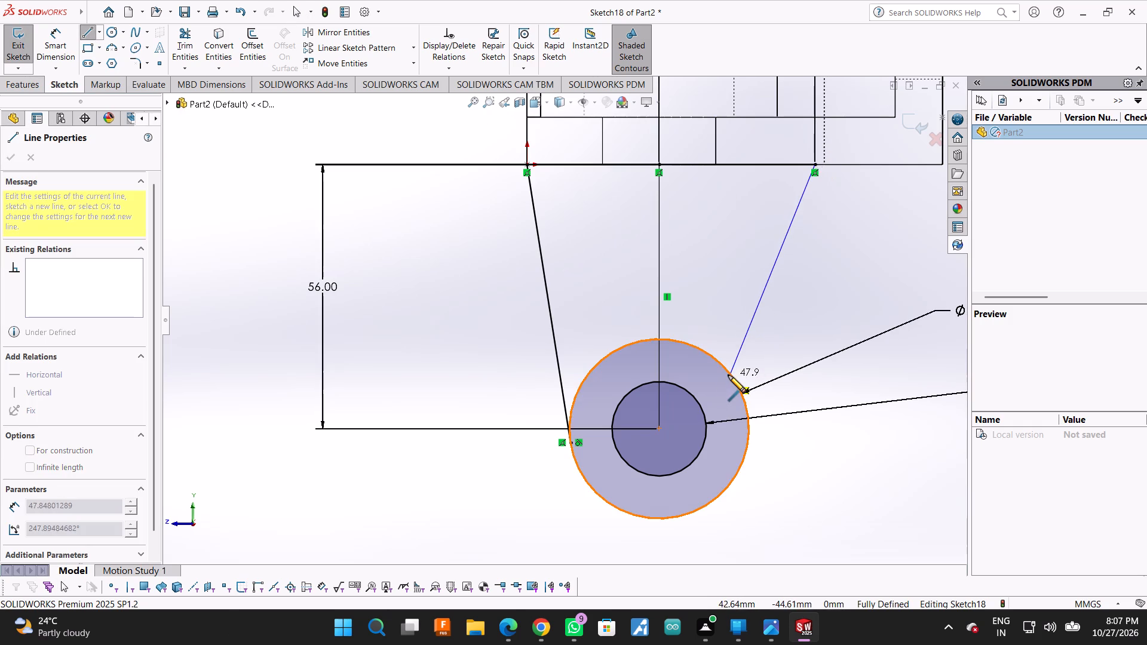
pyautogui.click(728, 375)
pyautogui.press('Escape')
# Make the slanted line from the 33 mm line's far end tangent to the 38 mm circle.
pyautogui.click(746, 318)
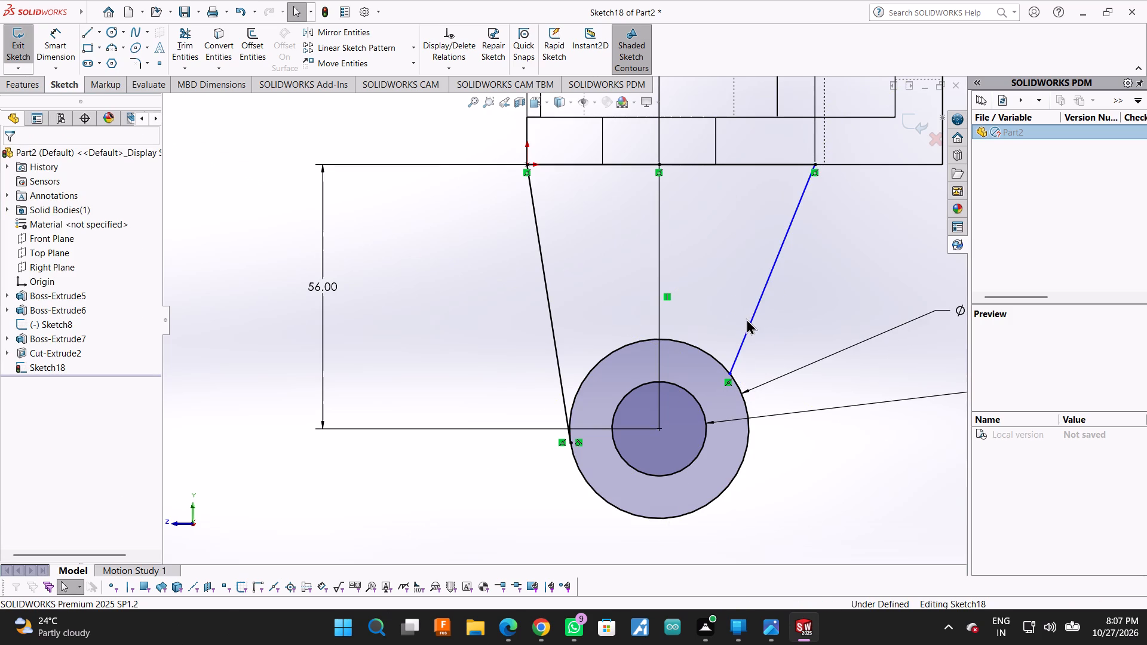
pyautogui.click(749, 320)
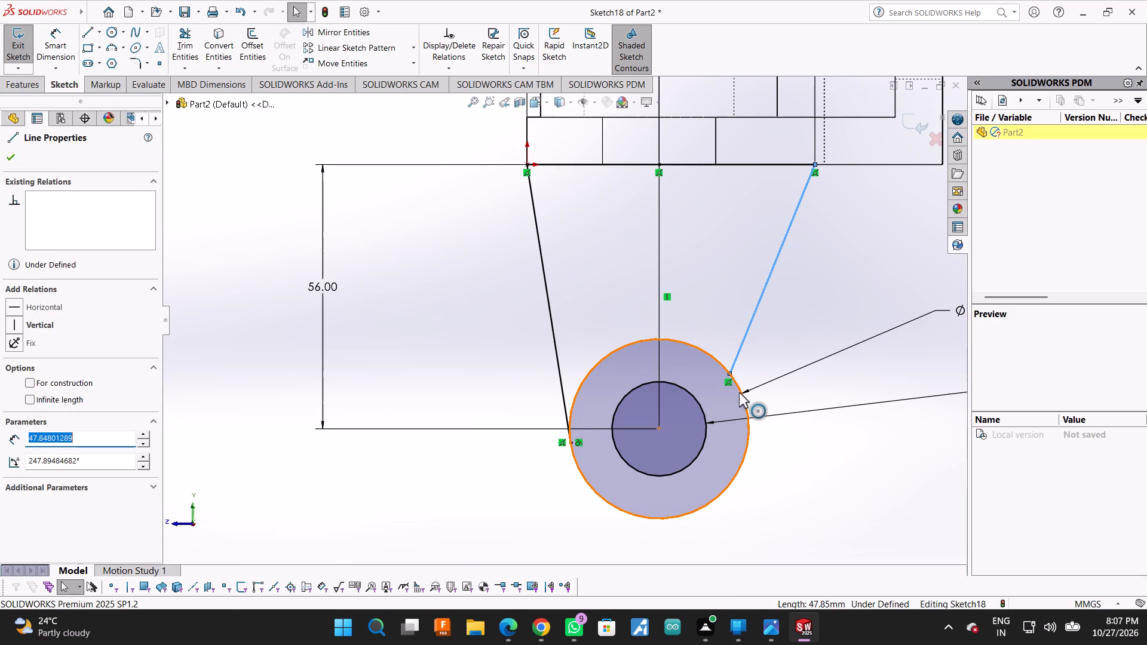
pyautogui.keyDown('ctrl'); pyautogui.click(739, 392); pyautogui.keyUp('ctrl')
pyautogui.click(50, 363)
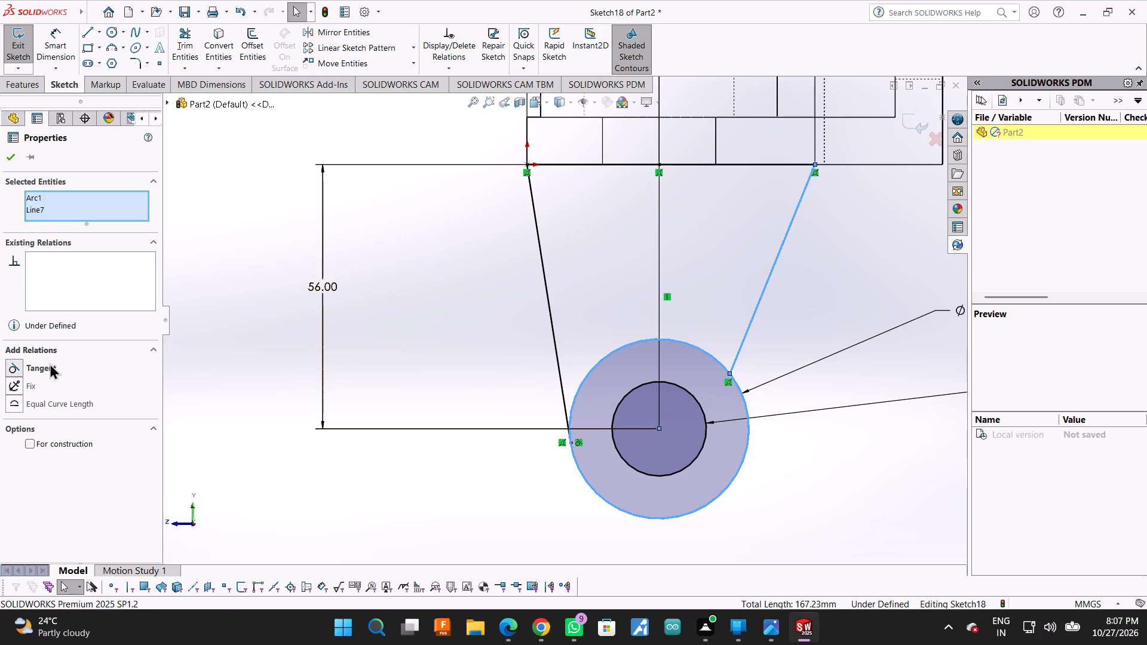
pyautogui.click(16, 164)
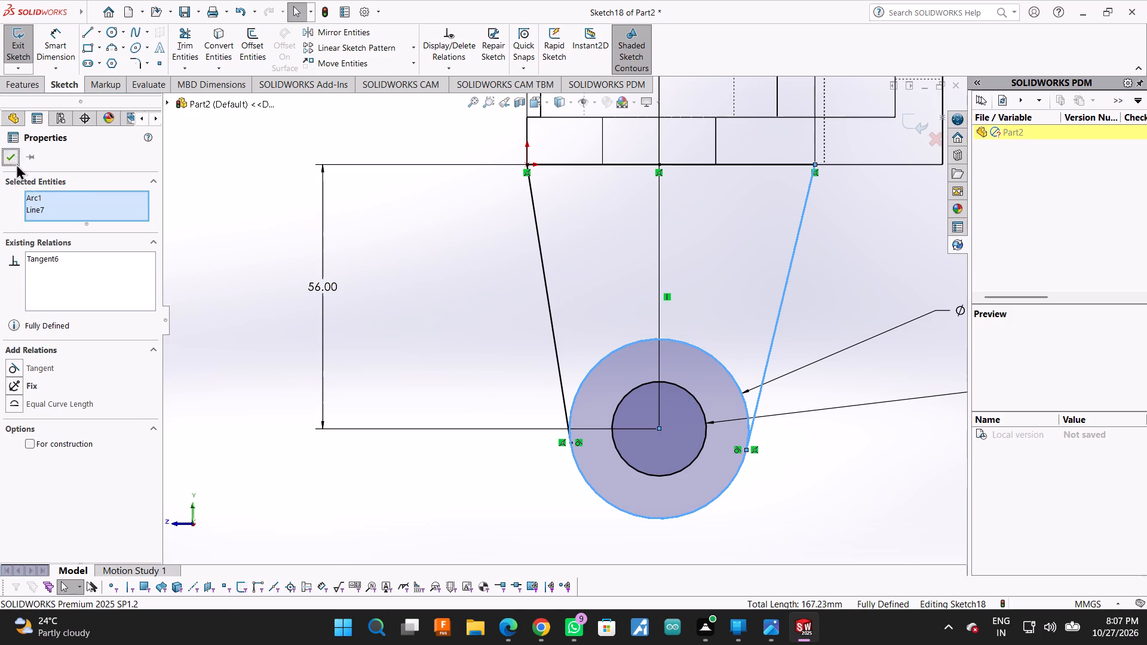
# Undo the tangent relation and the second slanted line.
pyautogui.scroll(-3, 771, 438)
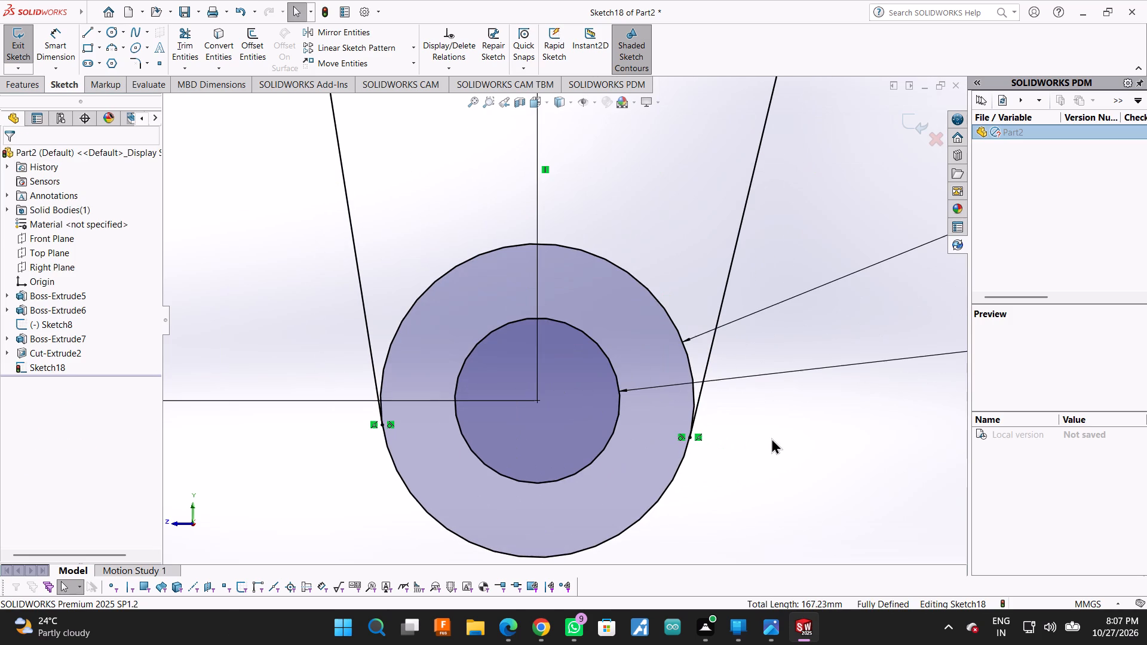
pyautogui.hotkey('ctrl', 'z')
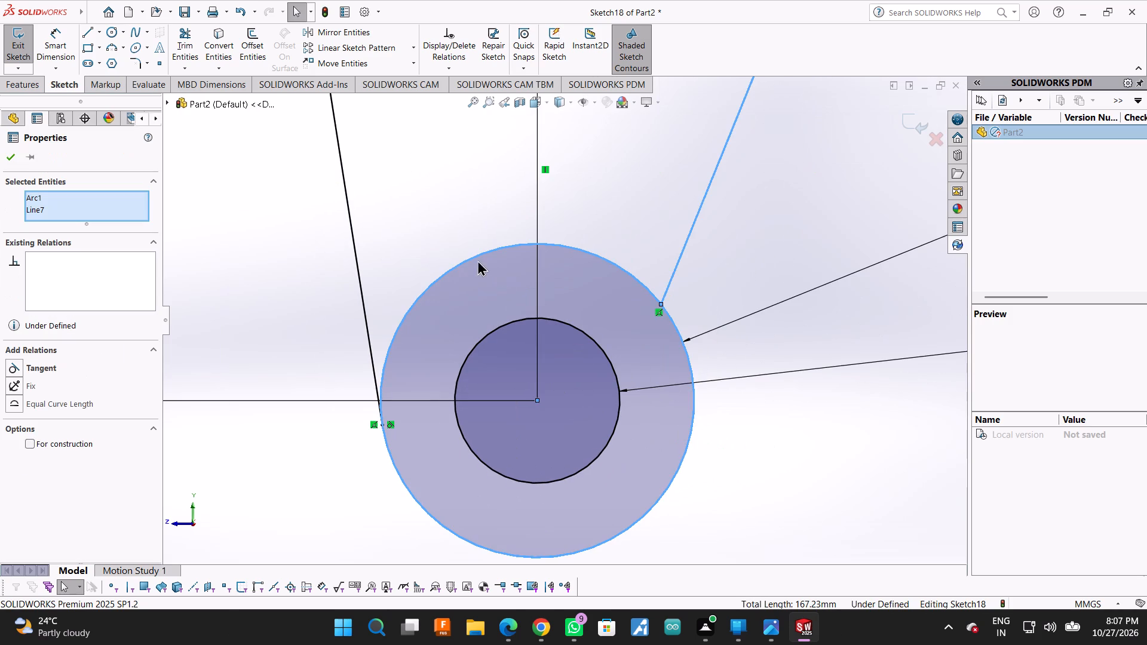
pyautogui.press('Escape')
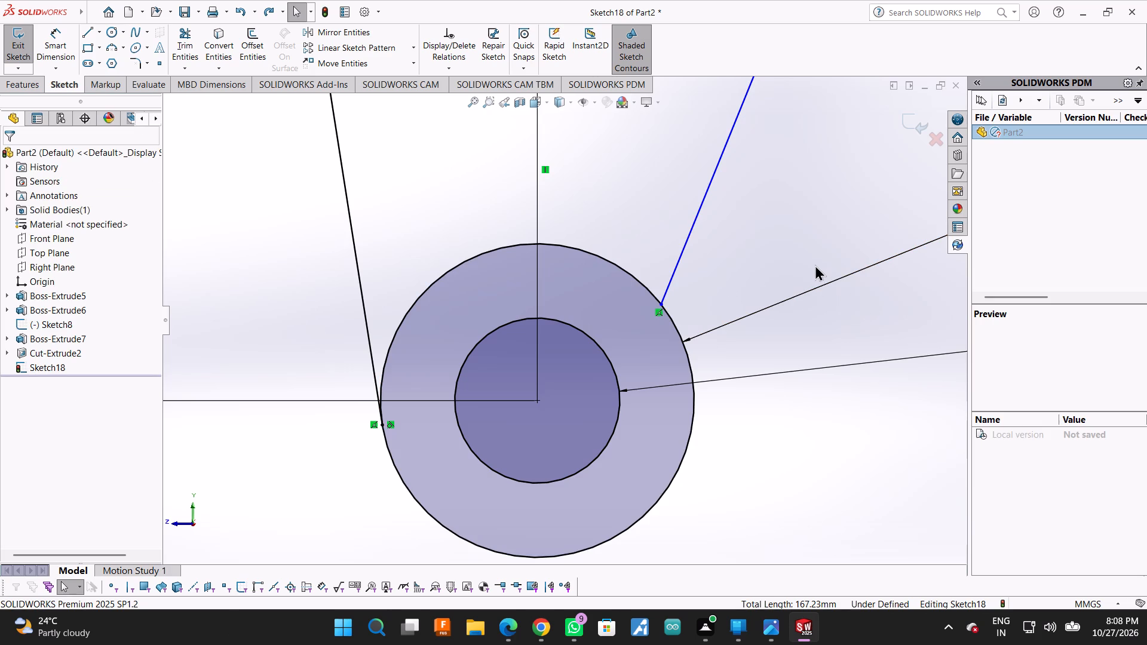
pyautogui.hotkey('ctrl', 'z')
# Sketch a slanted line about 50 mm long from the far end of the 33 mm line down to the 38 mm circle.
pyautogui.scroll(7, 815, 265)
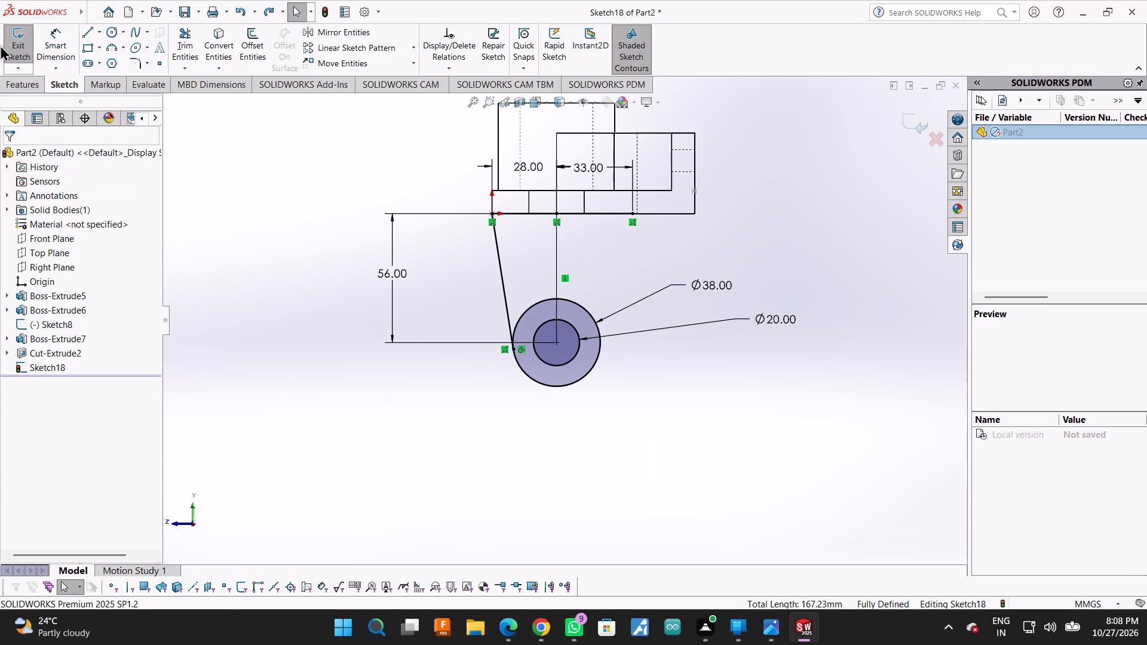
pyautogui.click(81, 33)
pyautogui.scroll(-2, 619, 250)
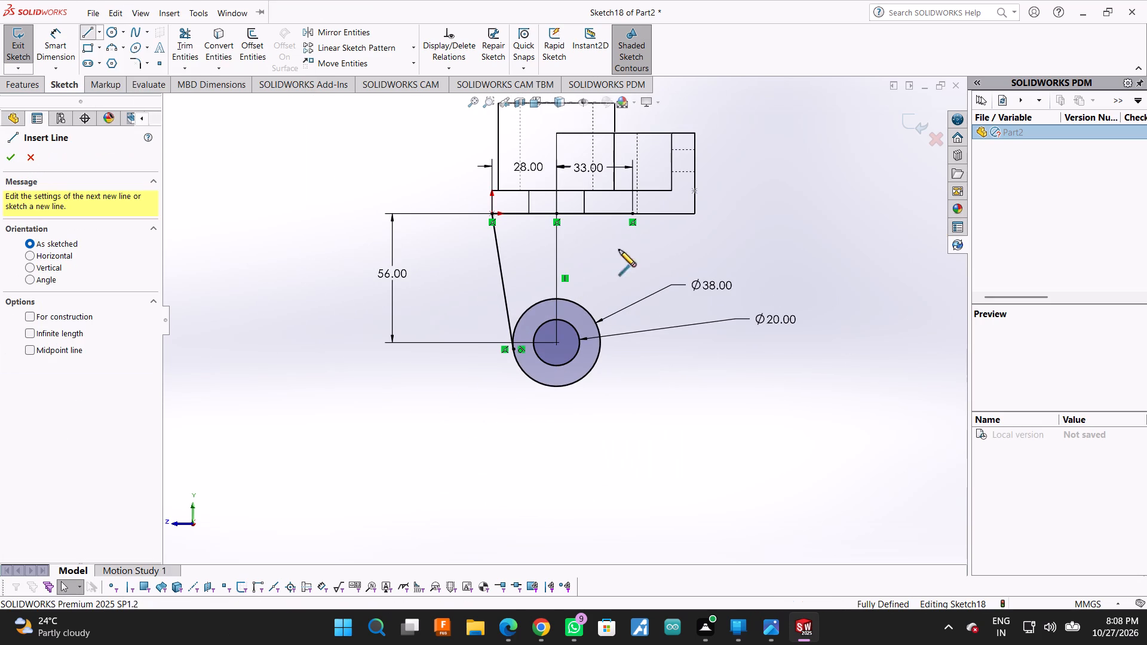
pyautogui.scroll(-1, 619, 250)
pyautogui.click(630, 207)
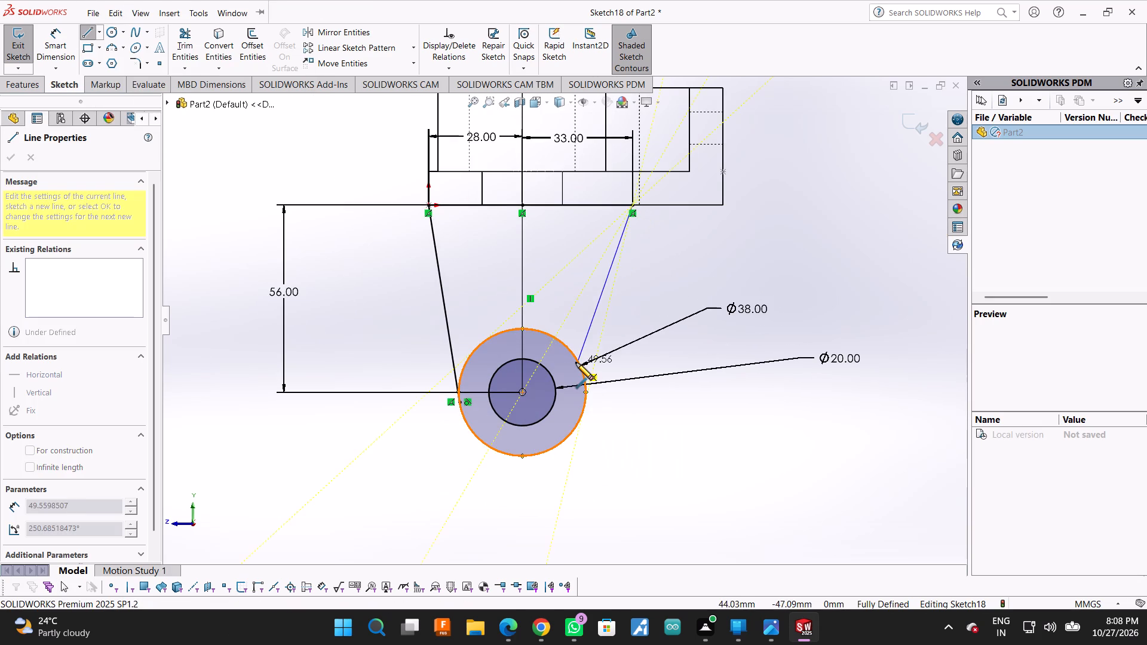
pyautogui.click(576, 363)
pyautogui.press('Escape')
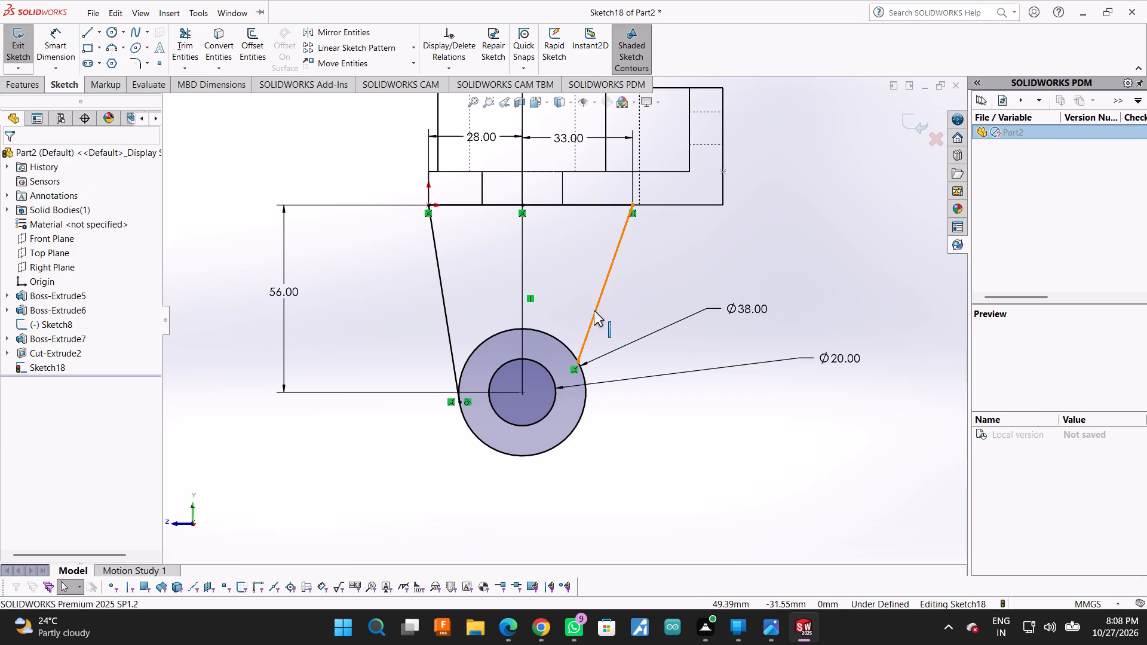
# Add a tangent relation between the new slanted line and the 38 mm circle.
pyautogui.click(594, 311)
pyautogui.keyDown('ctrl'); pyautogui.click(563, 342); pyautogui.keyUp('ctrl')
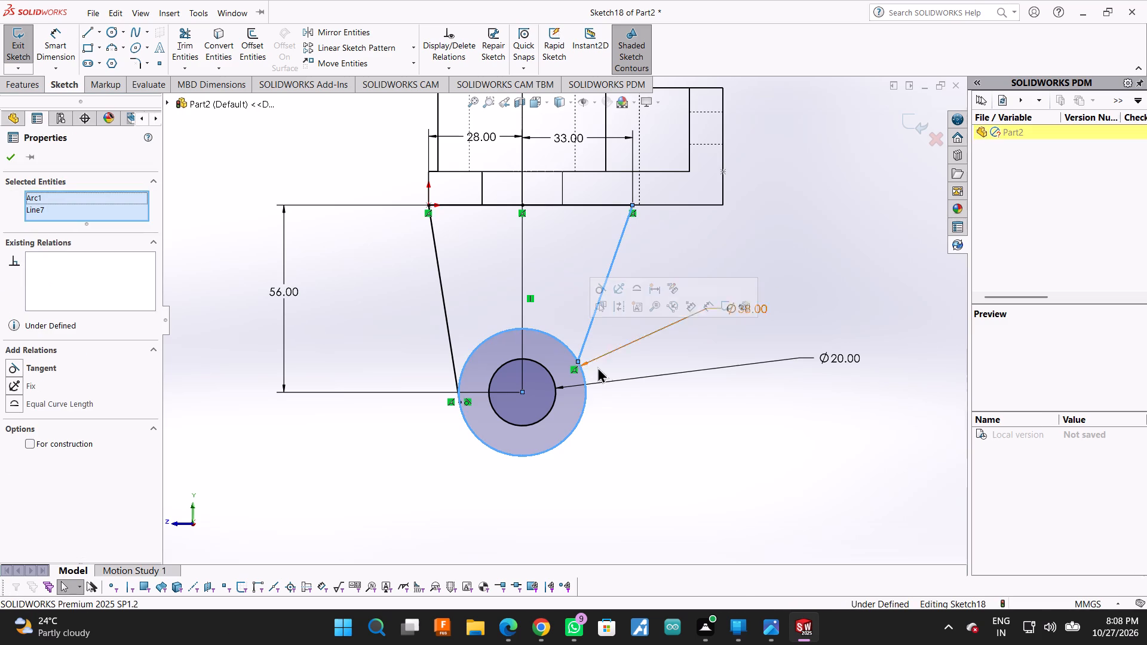
pyautogui.click(31, 361)
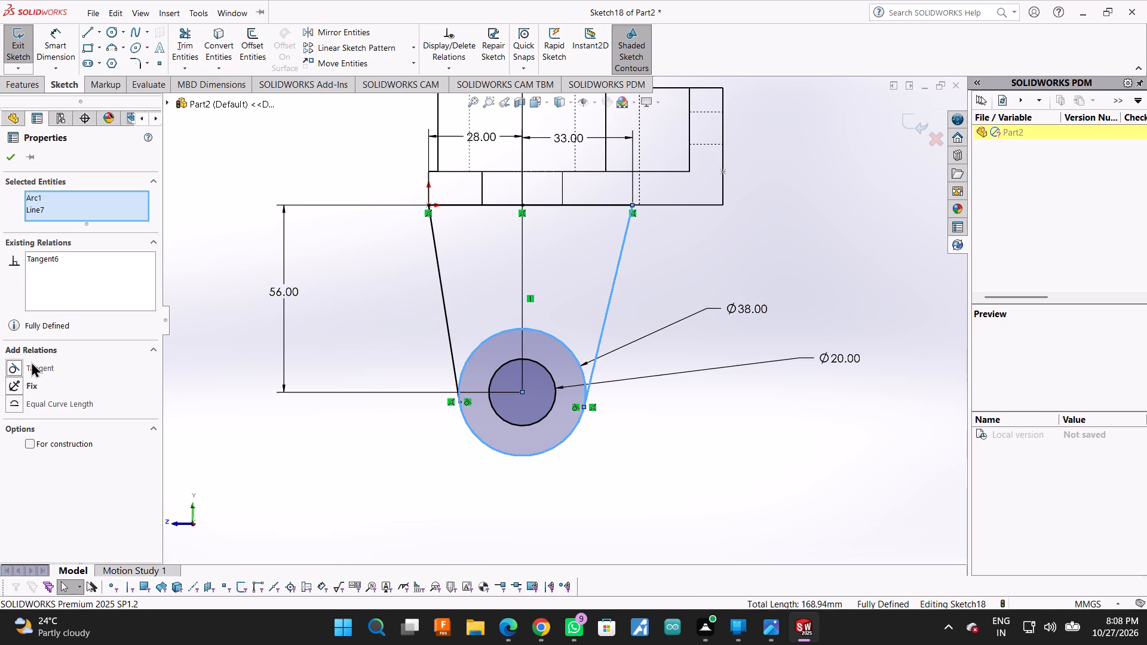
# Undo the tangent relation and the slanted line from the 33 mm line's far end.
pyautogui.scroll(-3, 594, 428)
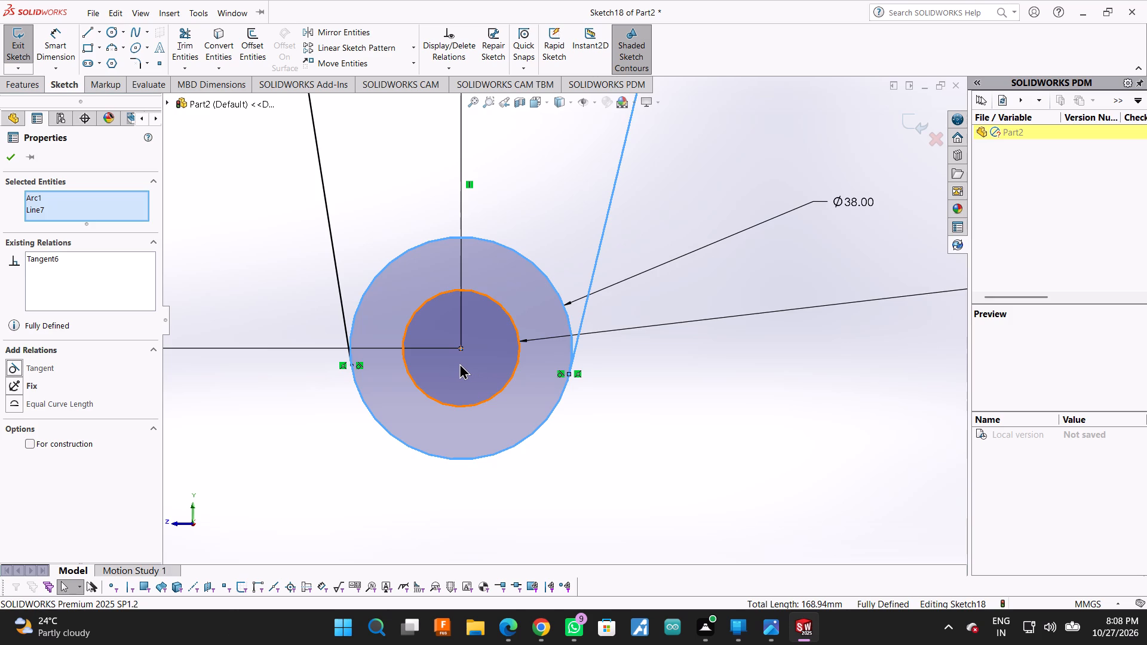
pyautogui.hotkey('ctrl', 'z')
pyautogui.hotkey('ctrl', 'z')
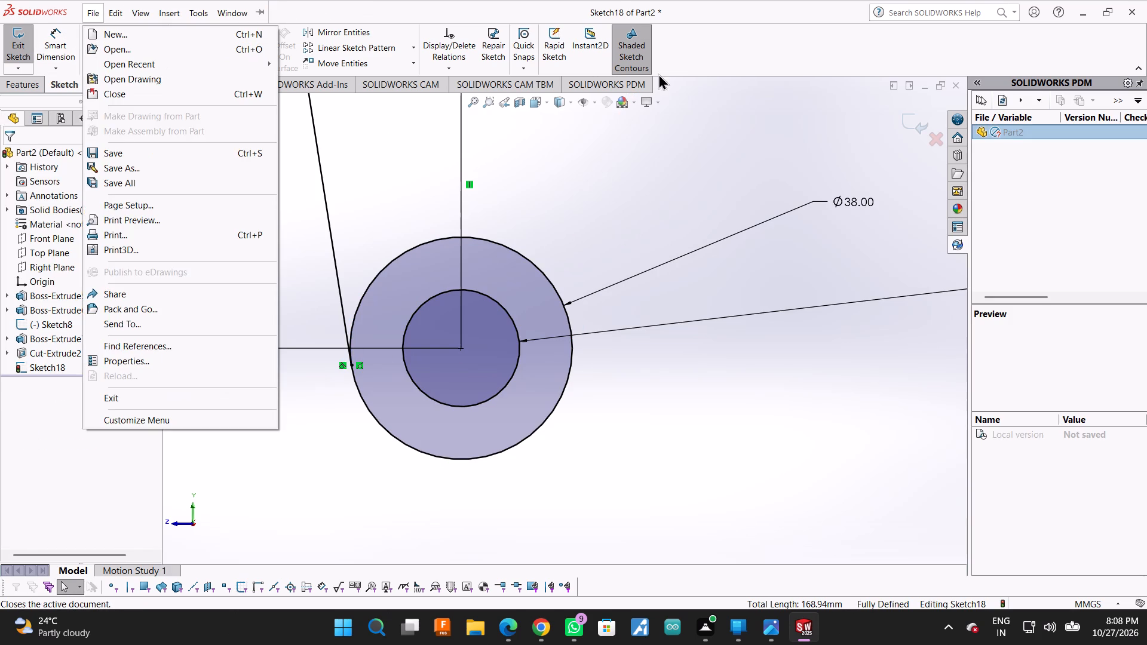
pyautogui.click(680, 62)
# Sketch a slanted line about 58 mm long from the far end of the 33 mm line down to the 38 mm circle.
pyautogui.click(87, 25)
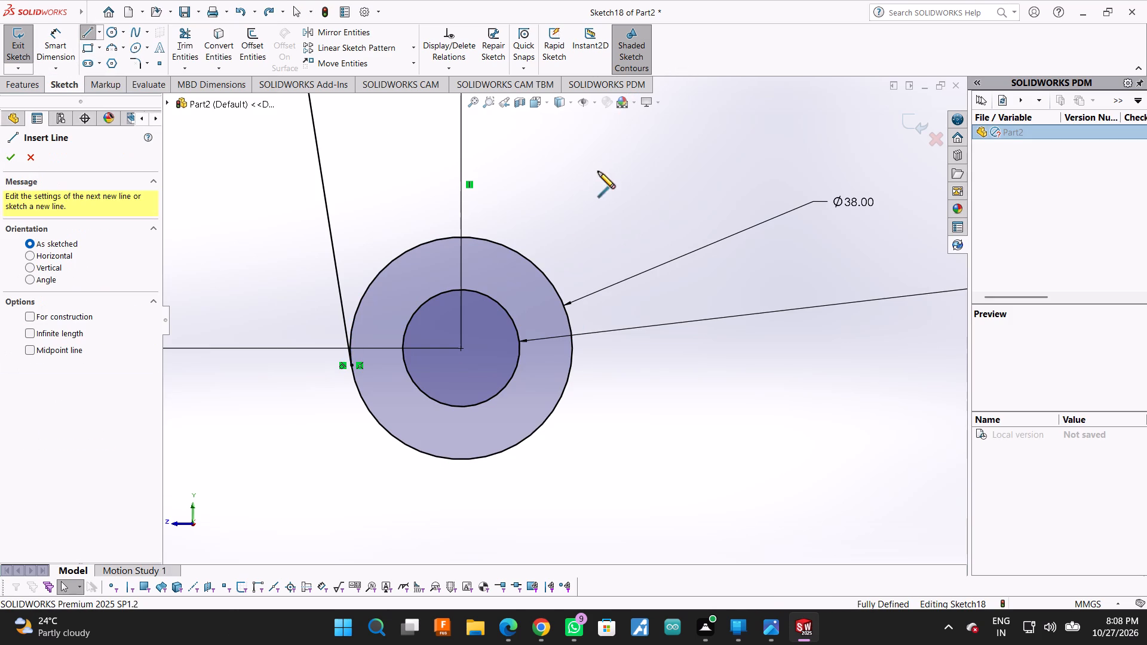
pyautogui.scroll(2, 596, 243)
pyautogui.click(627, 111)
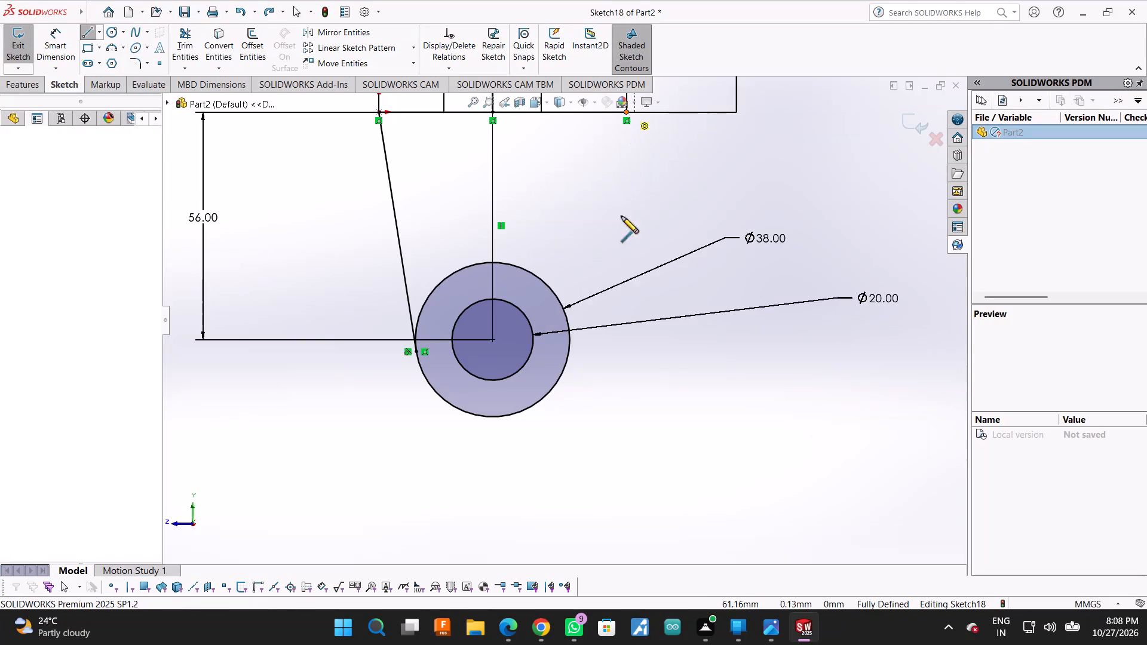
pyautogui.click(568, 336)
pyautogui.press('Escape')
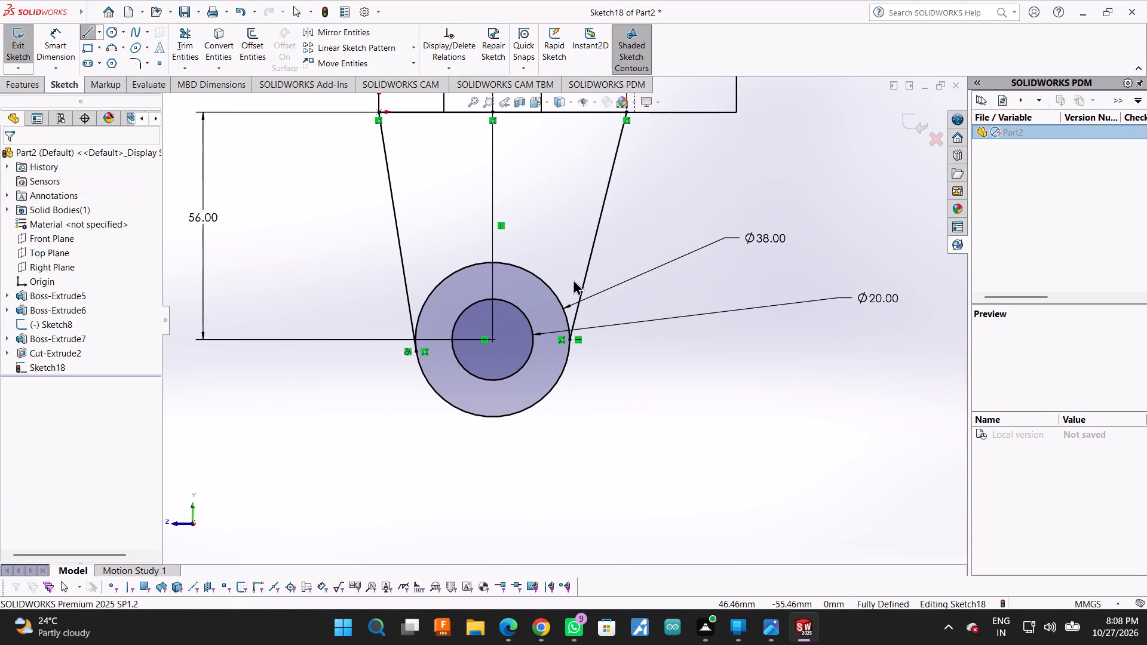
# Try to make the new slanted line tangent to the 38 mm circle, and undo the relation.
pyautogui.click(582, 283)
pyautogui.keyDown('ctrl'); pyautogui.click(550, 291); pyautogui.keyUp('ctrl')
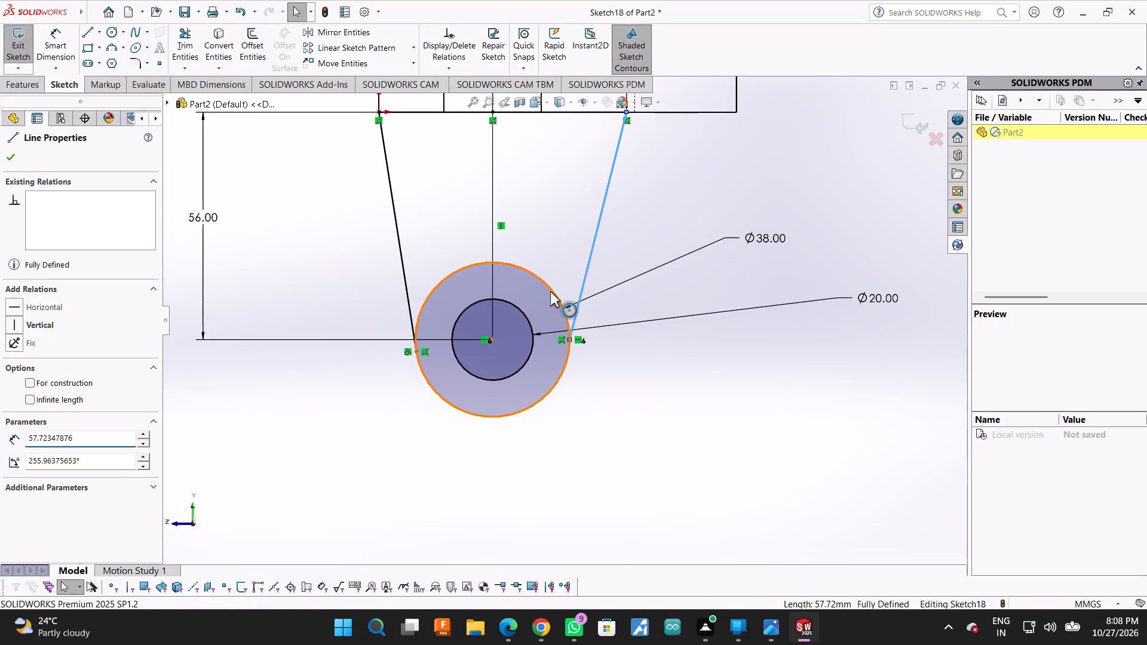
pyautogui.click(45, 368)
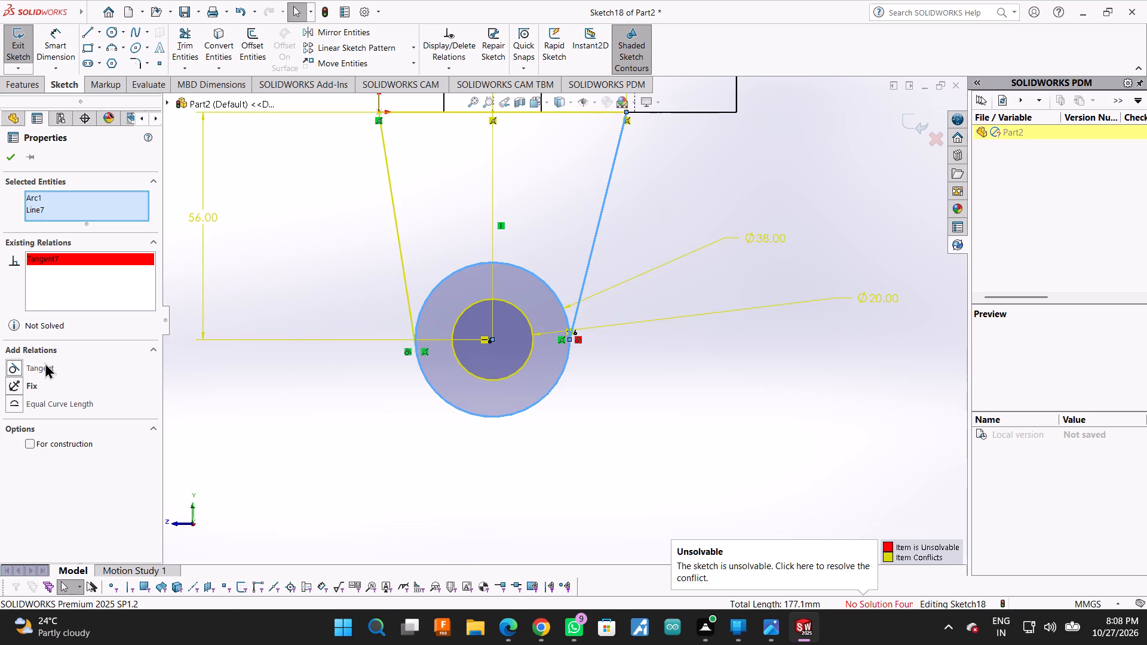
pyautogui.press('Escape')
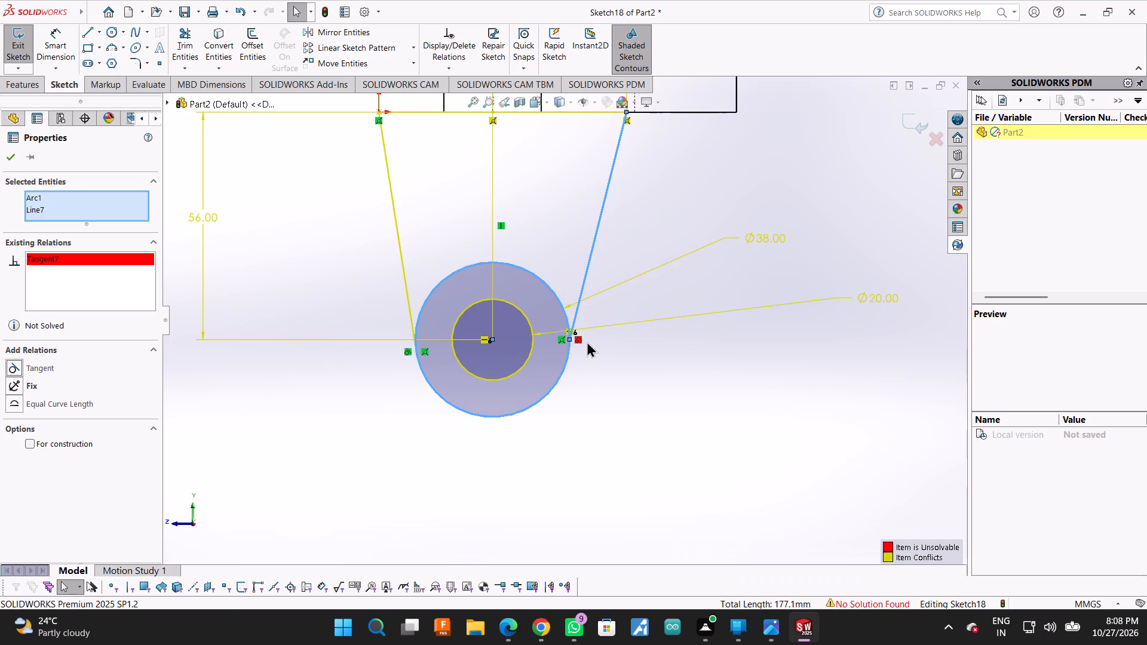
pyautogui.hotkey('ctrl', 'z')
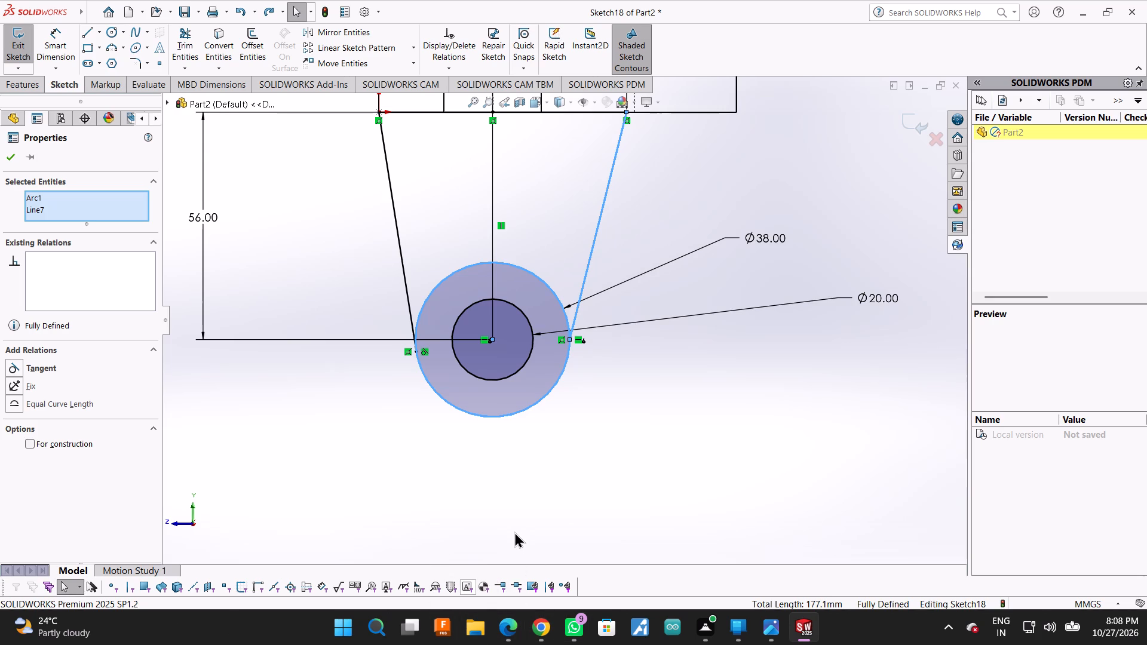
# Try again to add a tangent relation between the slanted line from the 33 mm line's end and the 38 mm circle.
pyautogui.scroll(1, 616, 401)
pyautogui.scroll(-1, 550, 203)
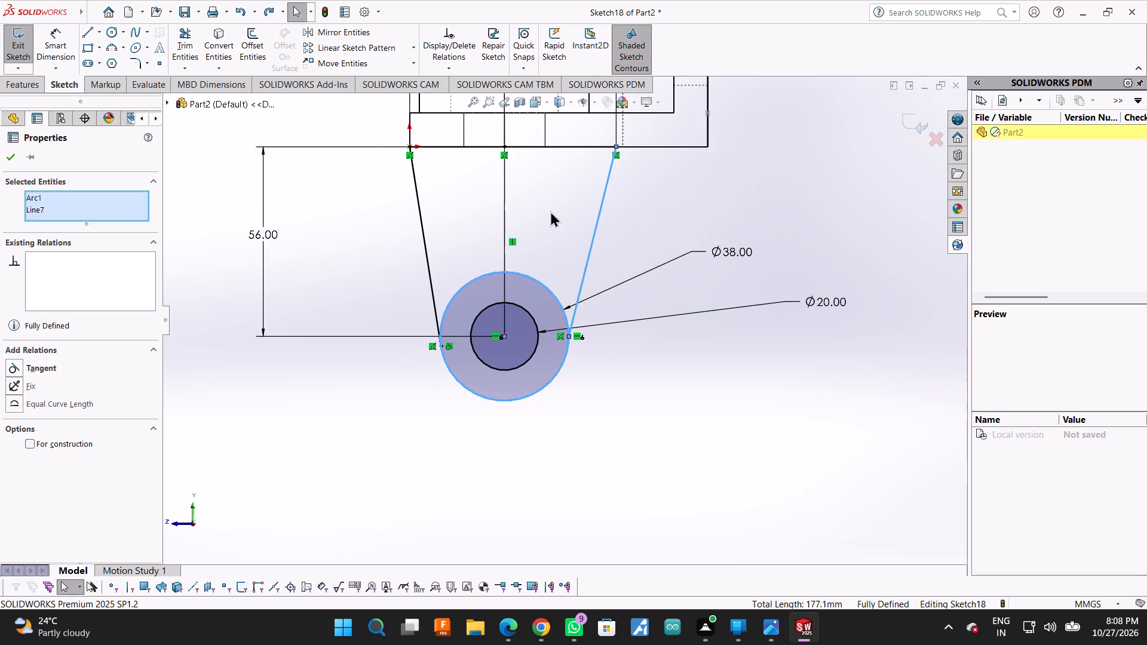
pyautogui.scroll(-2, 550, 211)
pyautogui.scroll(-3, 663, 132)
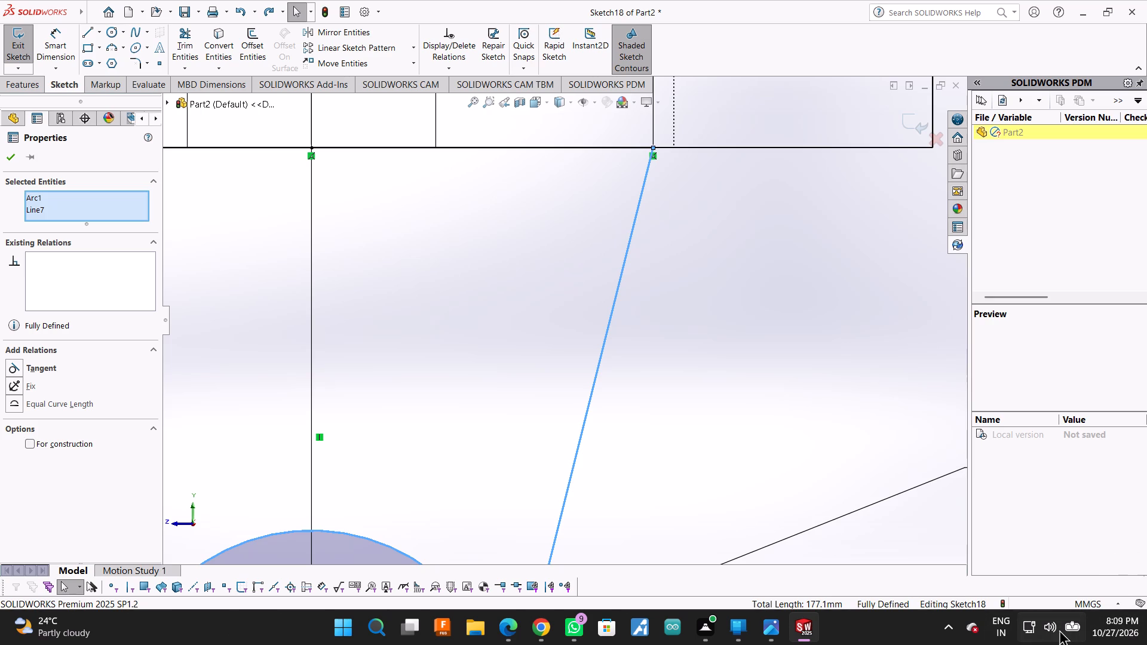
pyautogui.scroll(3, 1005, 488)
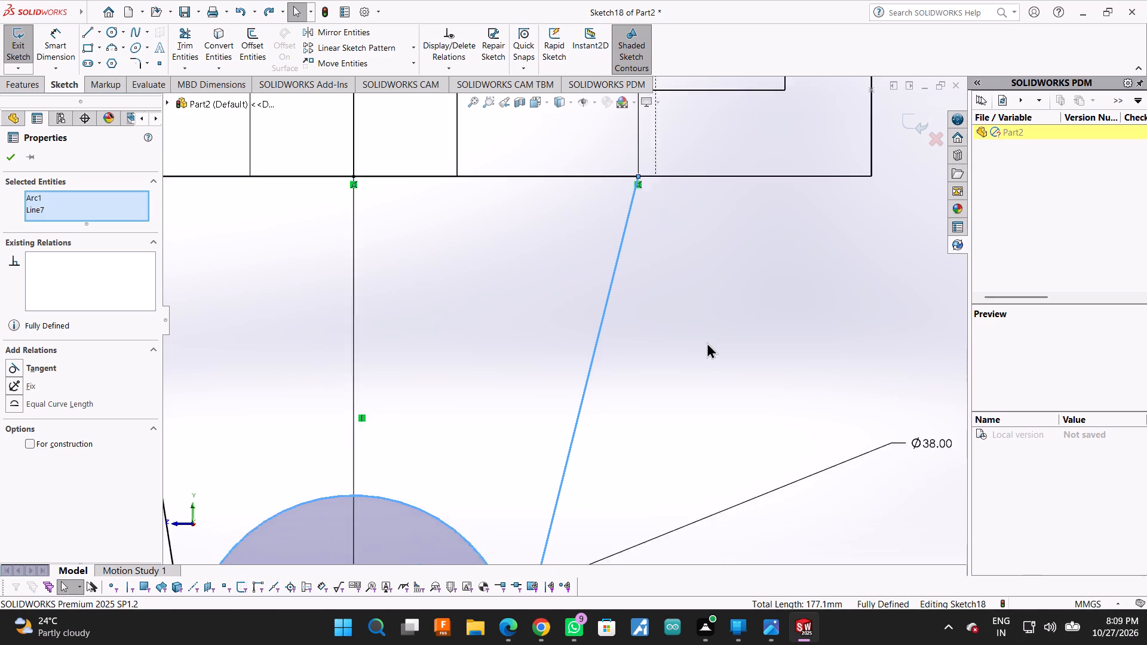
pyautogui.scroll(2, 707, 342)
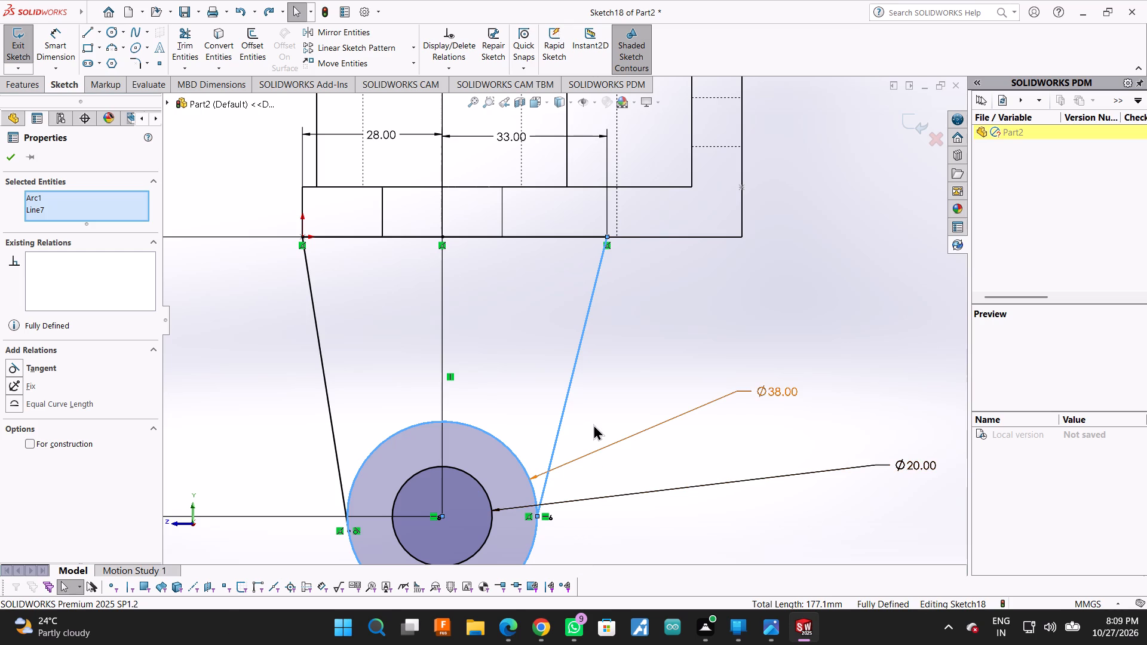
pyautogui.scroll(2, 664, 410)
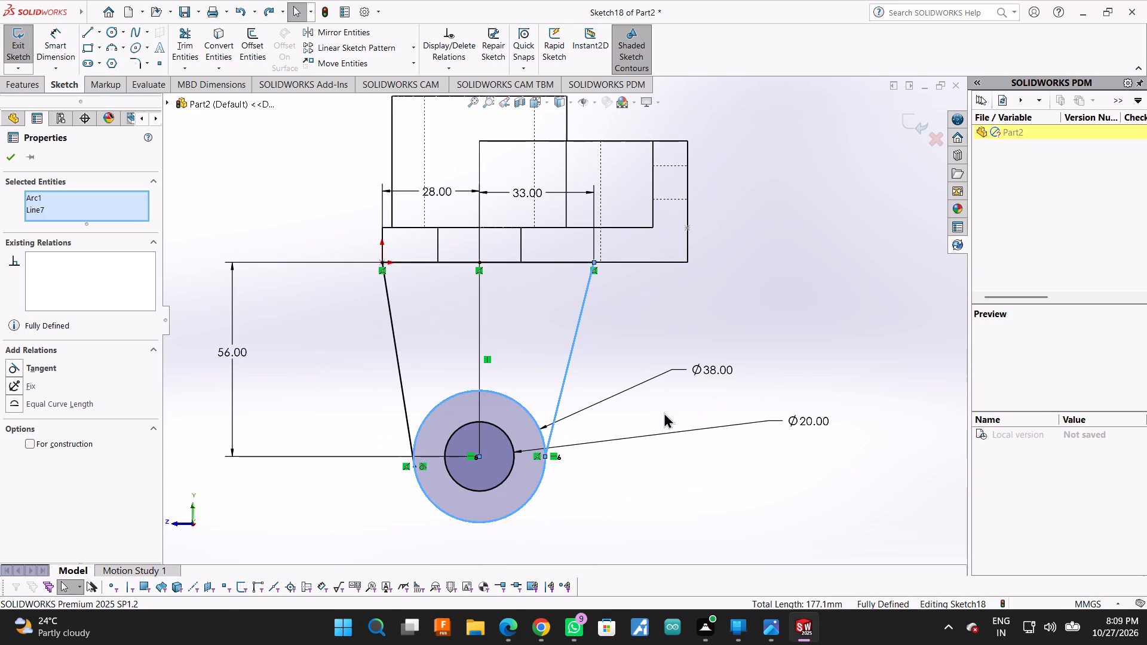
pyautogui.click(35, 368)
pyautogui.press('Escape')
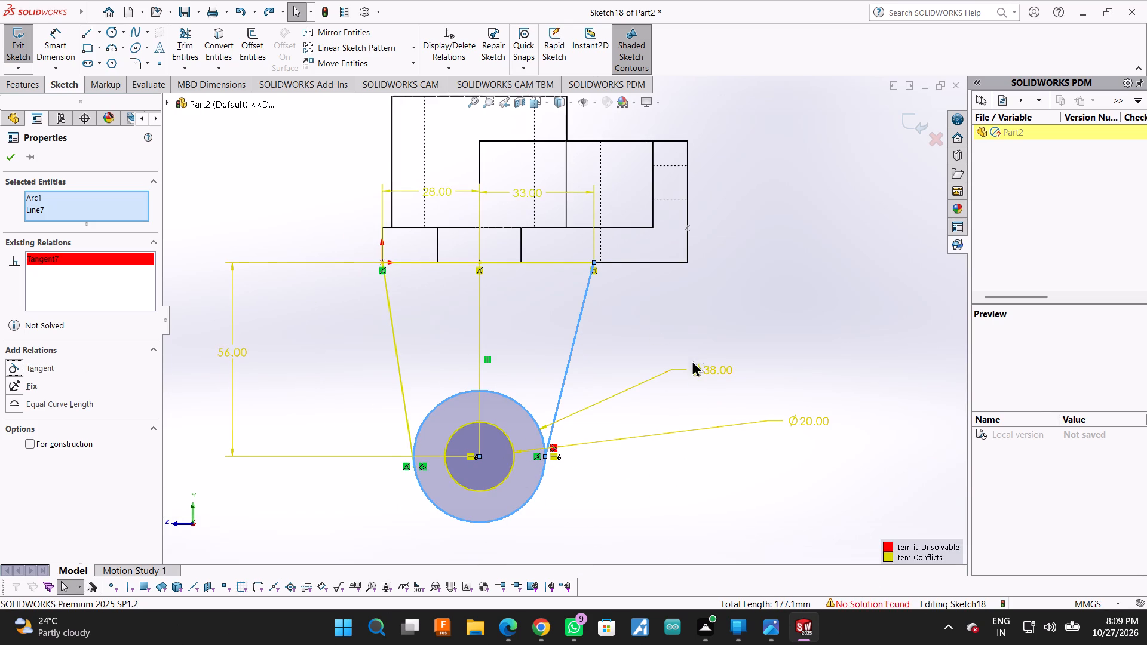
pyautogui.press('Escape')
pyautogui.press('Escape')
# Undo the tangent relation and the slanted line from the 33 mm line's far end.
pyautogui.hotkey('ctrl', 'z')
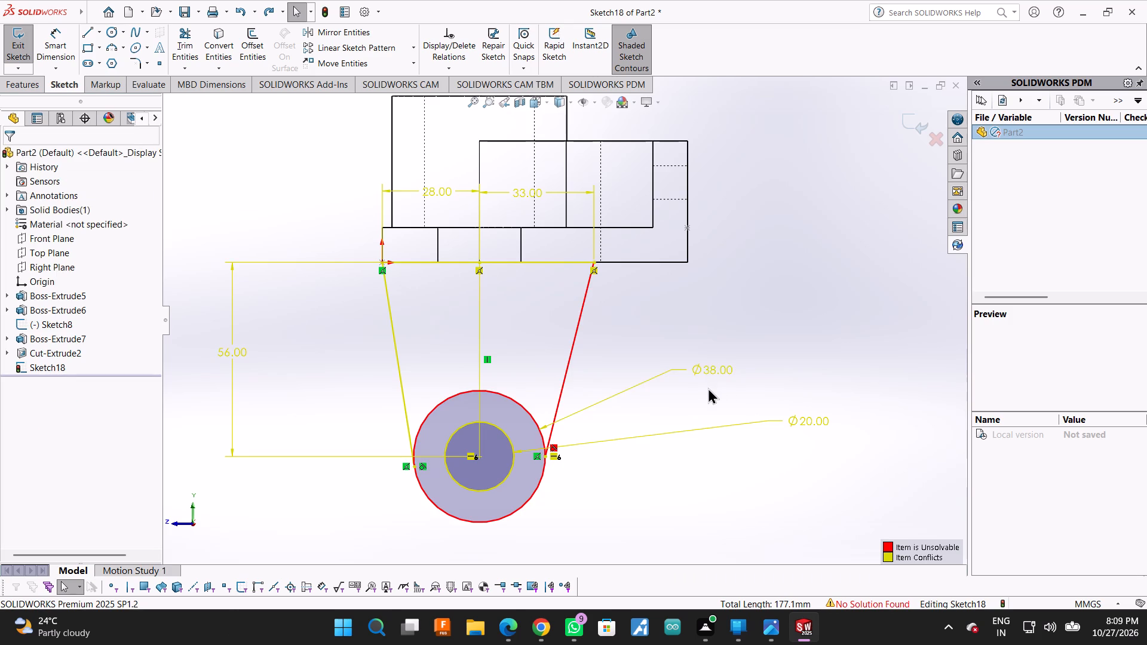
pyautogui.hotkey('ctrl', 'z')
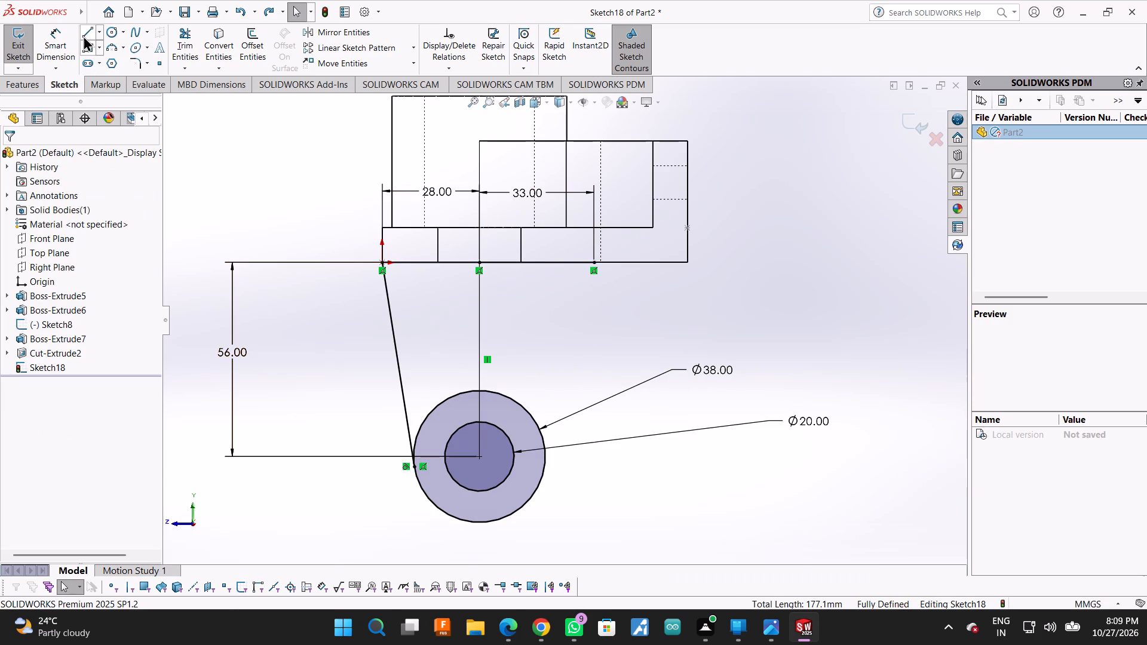
# Sketch a slanted line about 49 mm long from the far end of the 33 mm line to the upper part of the 38 mm circle.
pyautogui.click(81, 28)
pyautogui.click(593, 263)
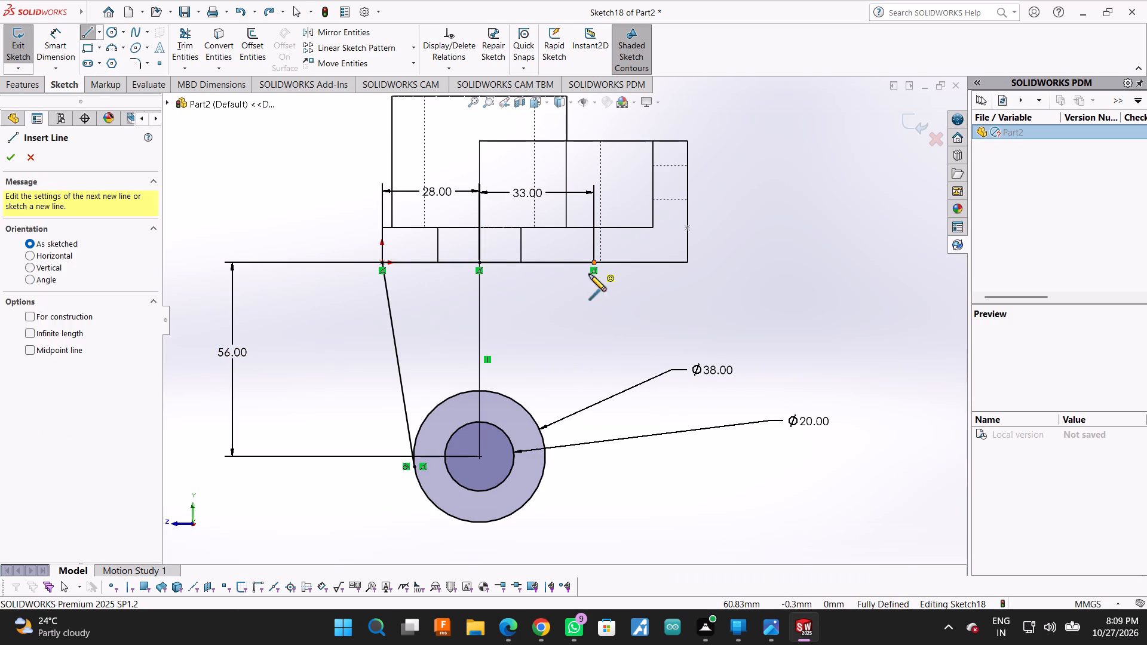
pyautogui.click(536, 420)
pyautogui.press('Escape')
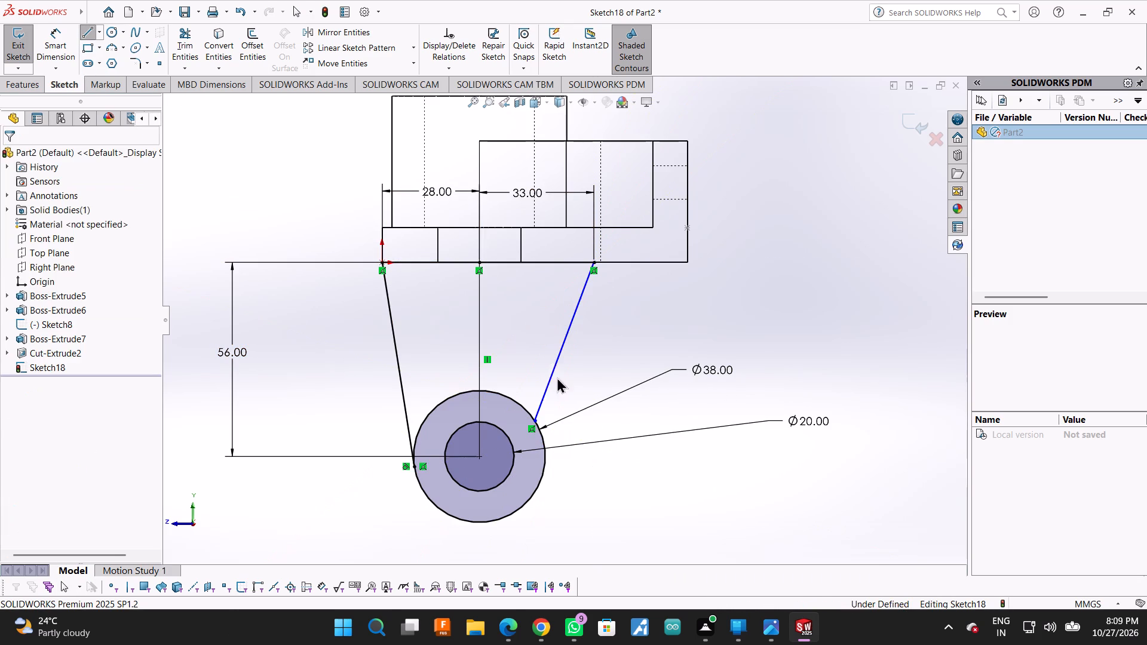
# Add a tangent relation between the new slanted line and the 38 mm circle.
pyautogui.click(551, 372)
pyautogui.keyDown('ctrl'); pyautogui.click(522, 410); pyautogui.keyUp('ctrl')
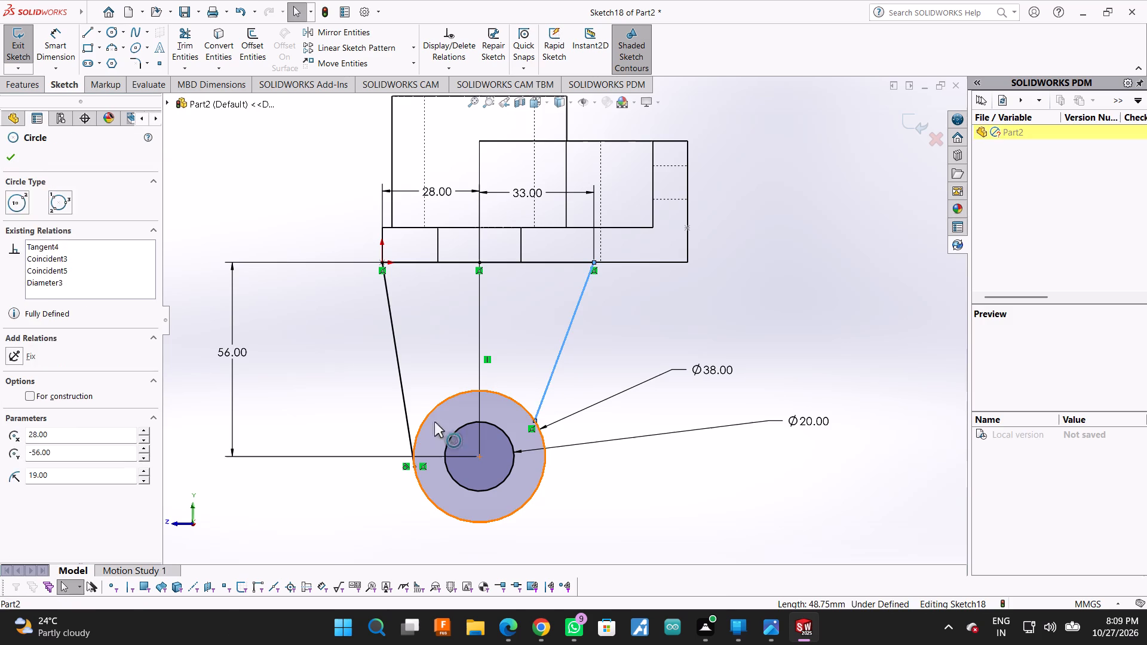
pyautogui.click(49, 371)
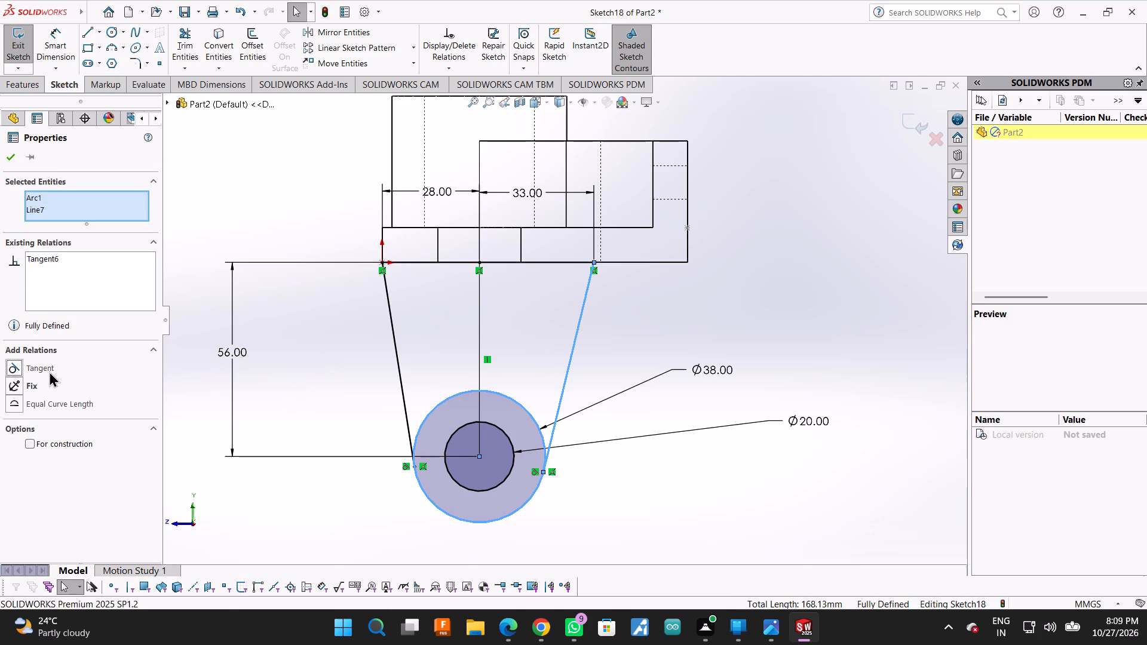
pyautogui.click(7, 153)
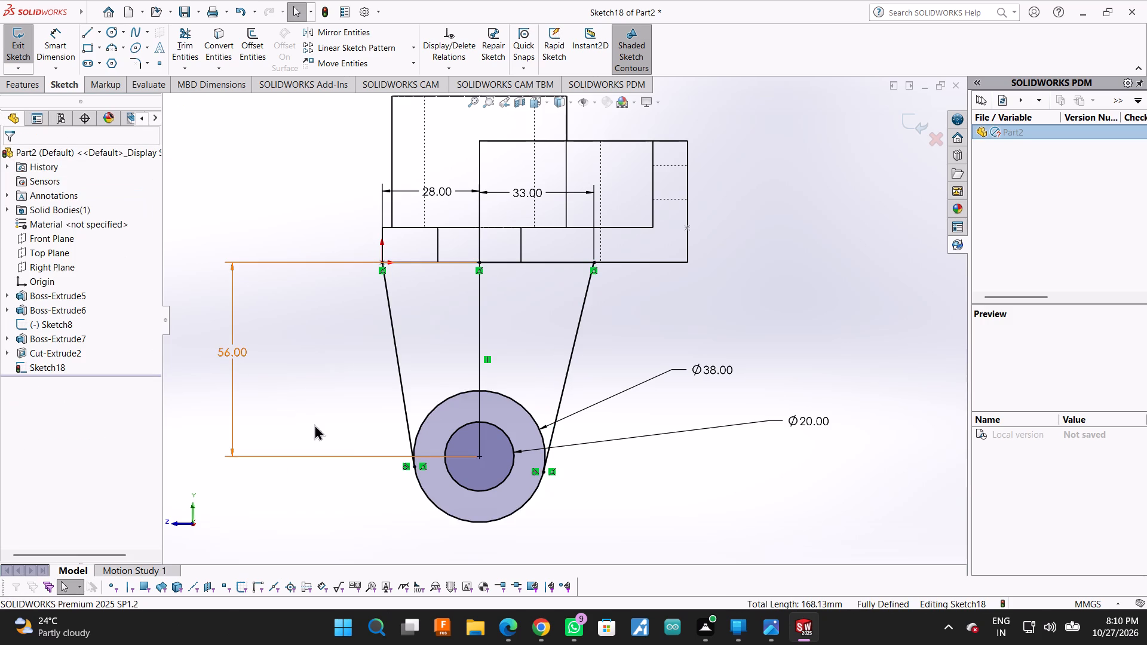
# Trim away the 38 mm circle's upper arc and the whole vertical centre line inside the lug outline.
pyautogui.click(189, 23)
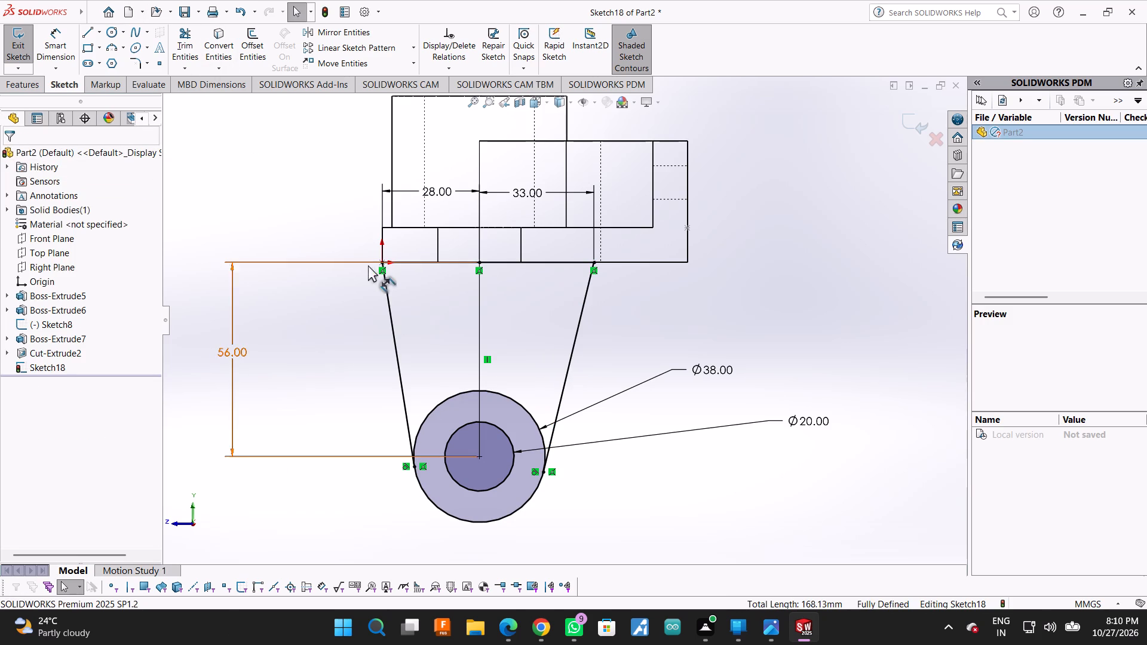
pyautogui.click(188, 36)
pyautogui.moveTo(533, 376); pyautogui.dragTo(454, 388)
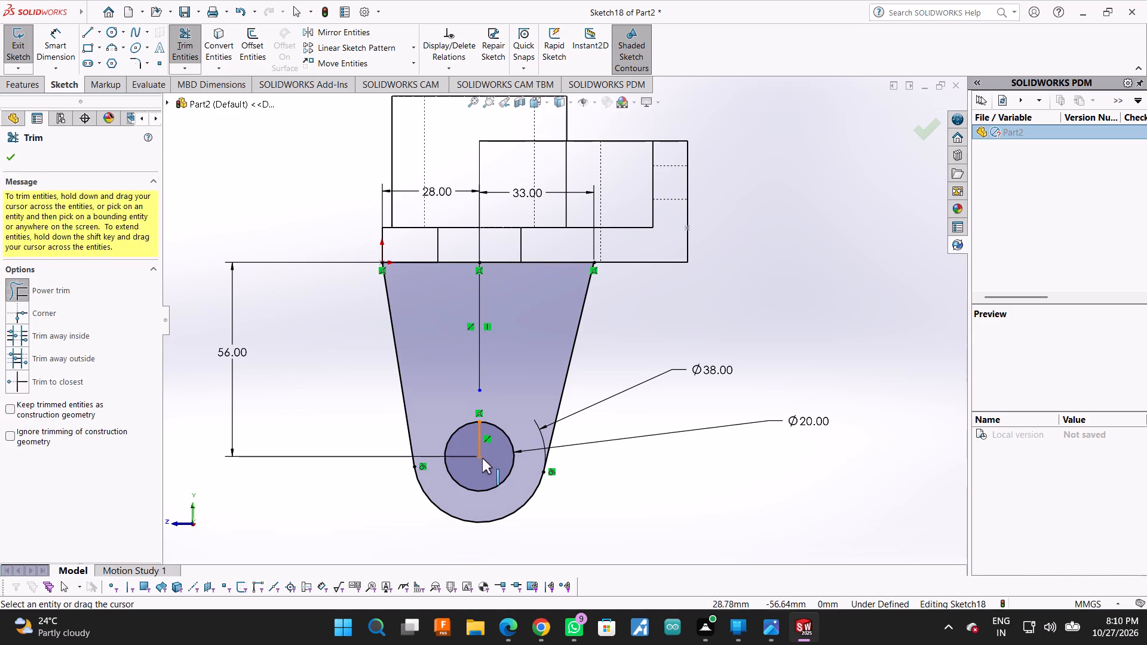
pyautogui.moveTo(469, 451); pyautogui.dragTo(486, 444)
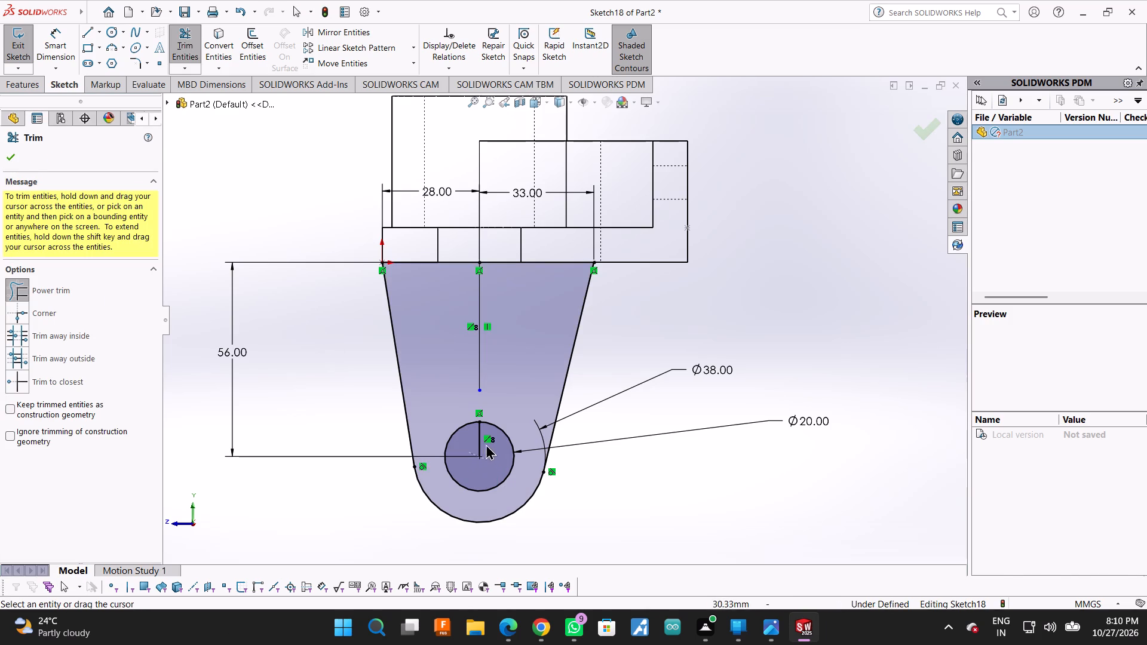
pyautogui.moveTo(486, 444); pyautogui.dragTo(478, 441)
pyautogui.moveTo(509, 294); pyautogui.dragTo(468, 305)
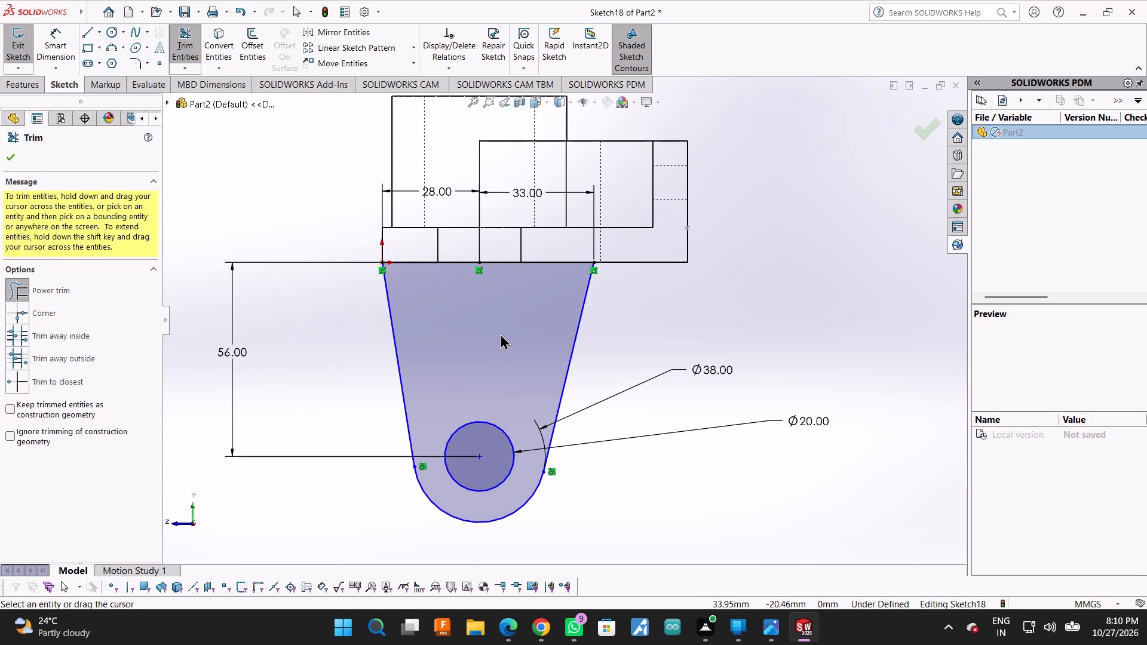
pyautogui.scroll(1, 500, 333)
pyautogui.click(7, 153)
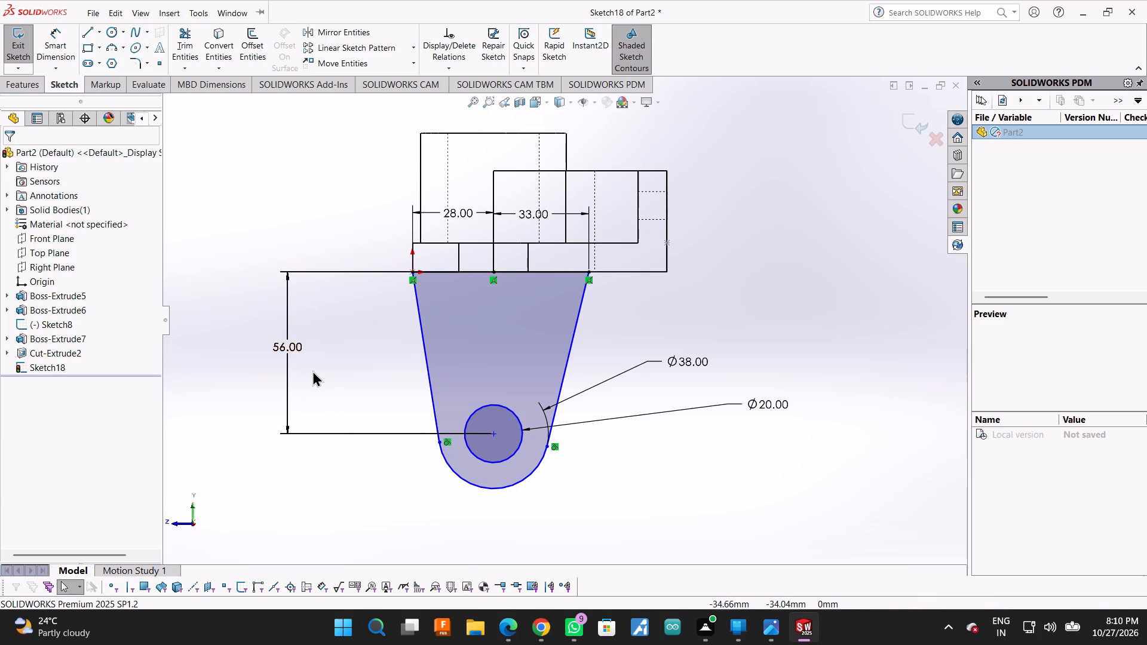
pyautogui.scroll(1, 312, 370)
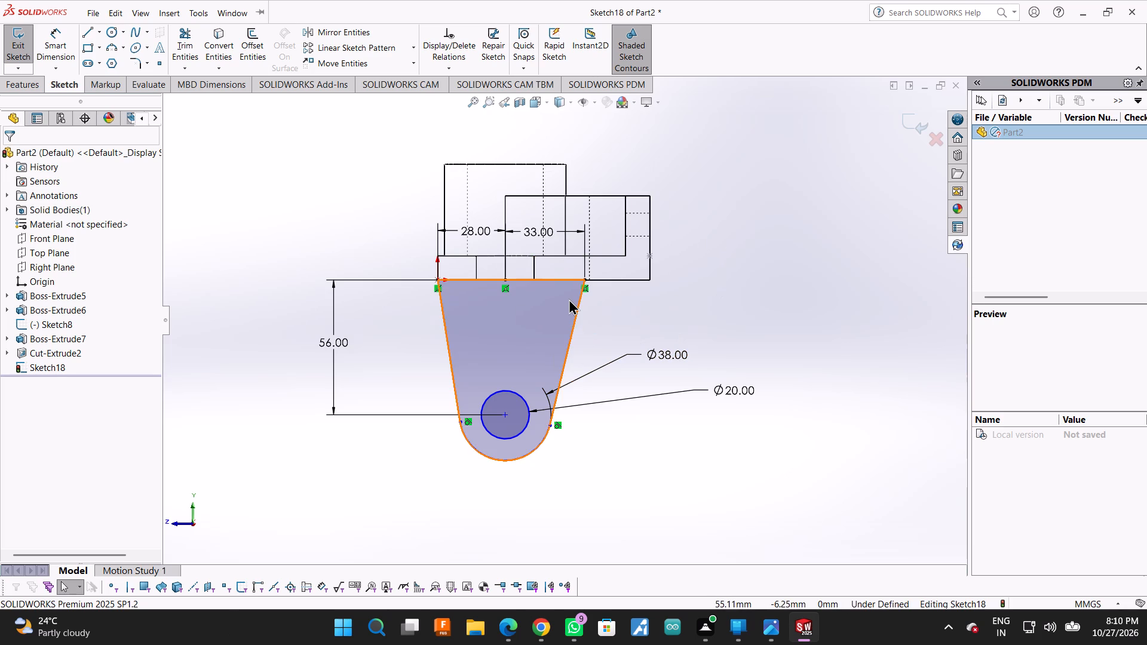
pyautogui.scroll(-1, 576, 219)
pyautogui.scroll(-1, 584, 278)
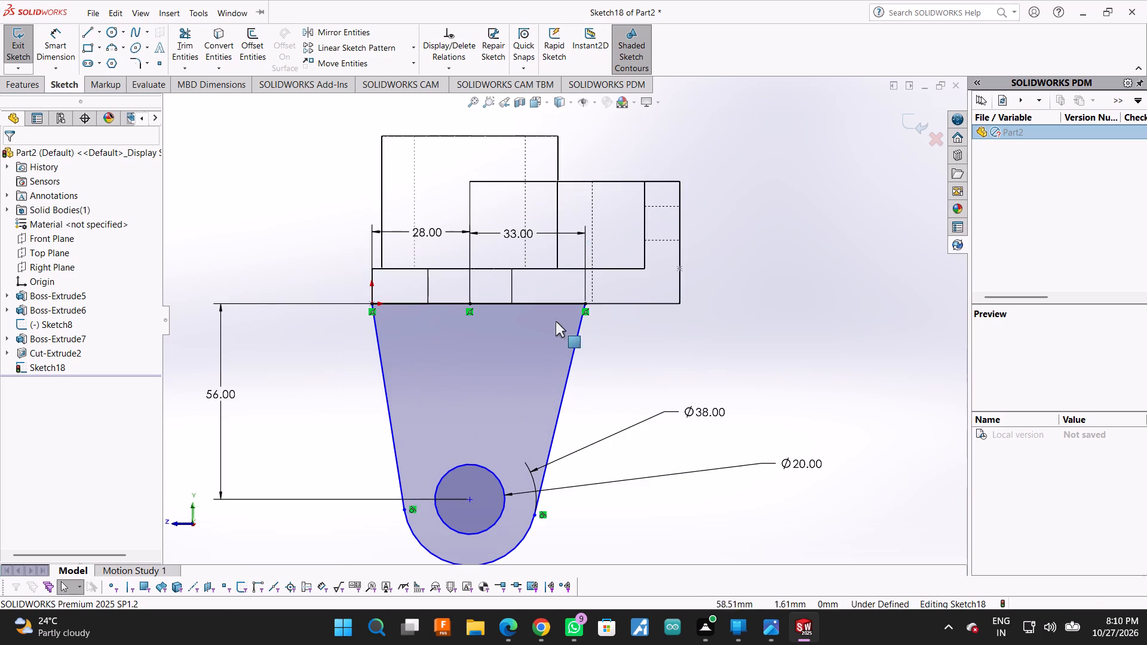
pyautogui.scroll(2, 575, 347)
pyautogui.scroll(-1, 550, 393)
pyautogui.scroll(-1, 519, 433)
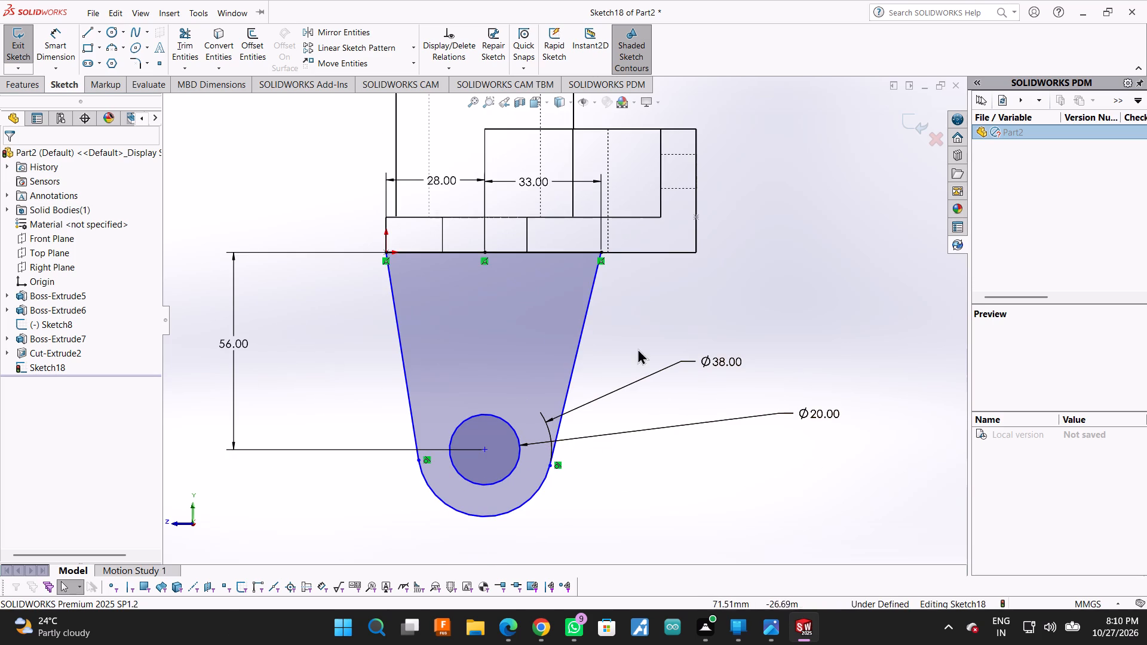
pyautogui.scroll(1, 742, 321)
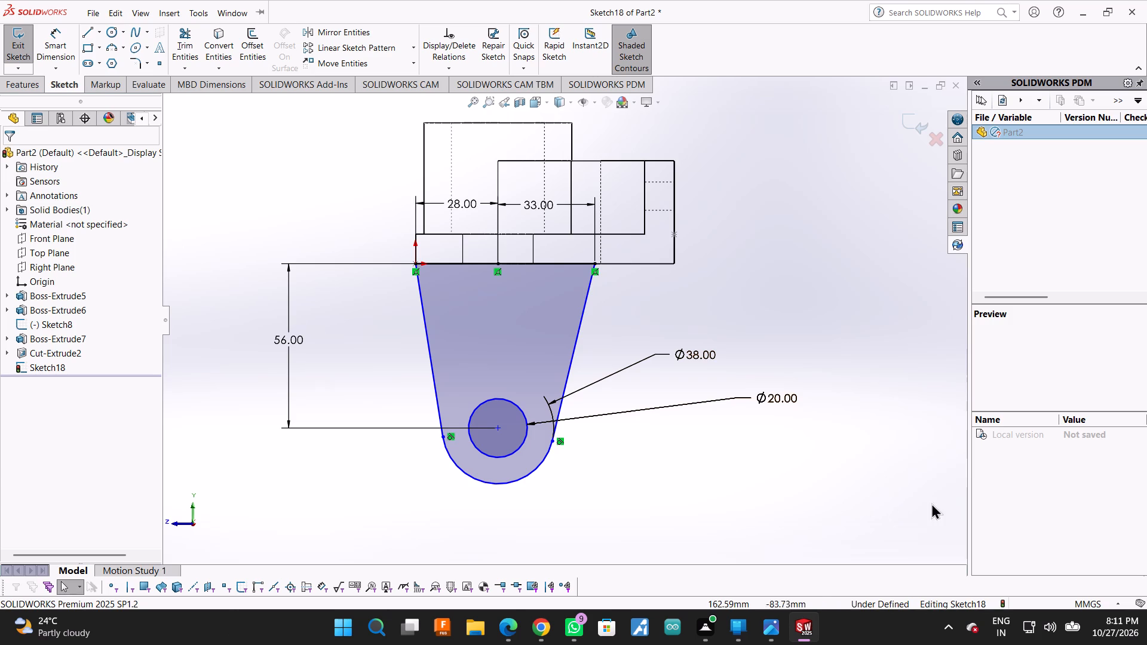
# Sketch a 27 mm horizontal line from the 33 mm line's far end along the base plate's lower edge to the plate's corner.
pyautogui.click(87, 23)
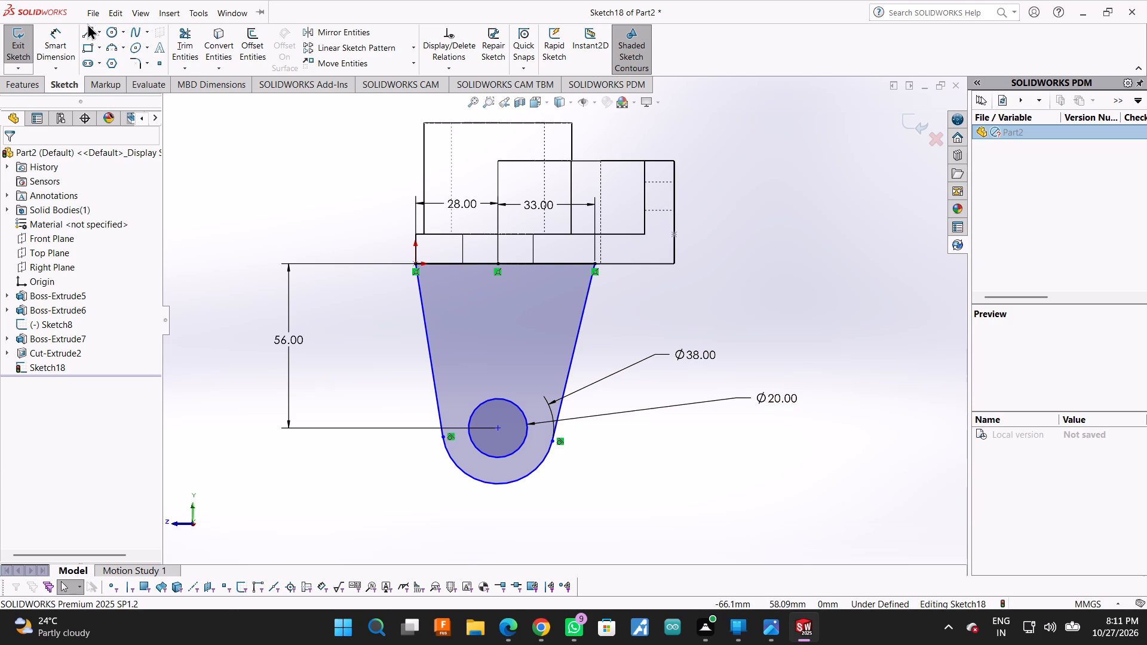
pyautogui.click(90, 35)
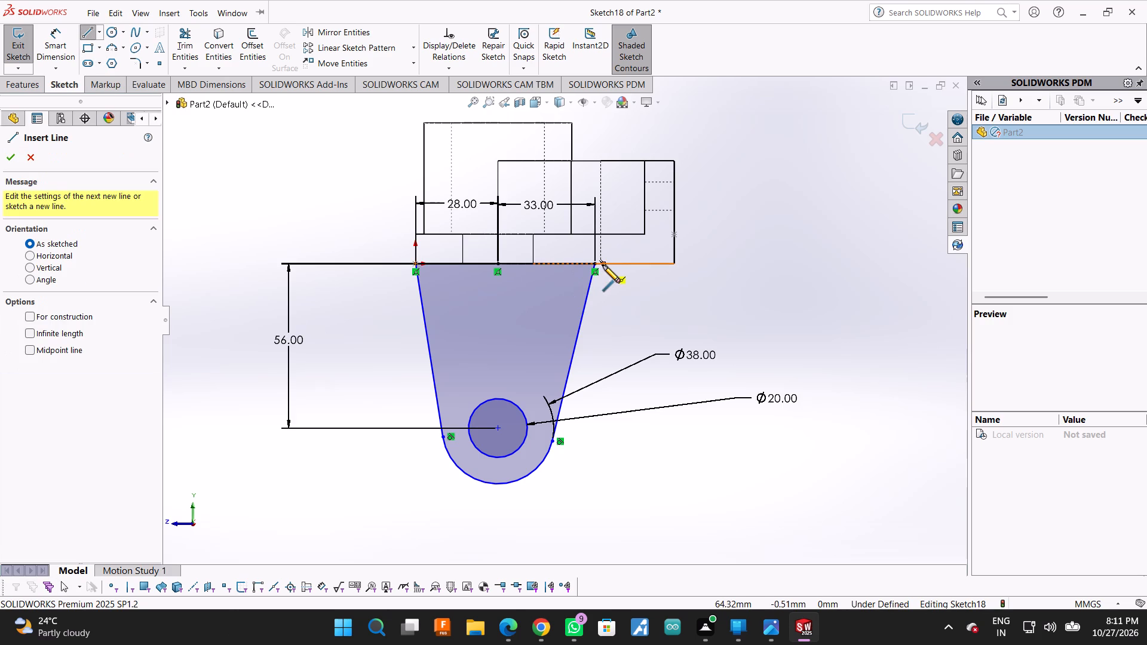
pyautogui.click(595, 264)
pyautogui.click(674, 263)
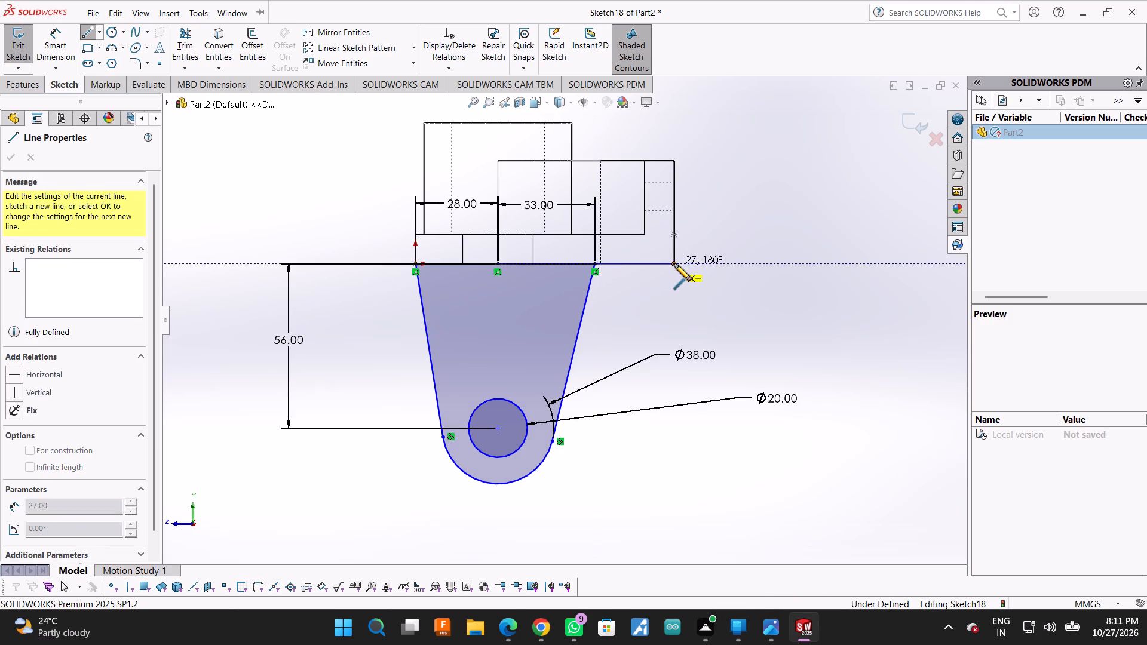
pyautogui.press('Escape')
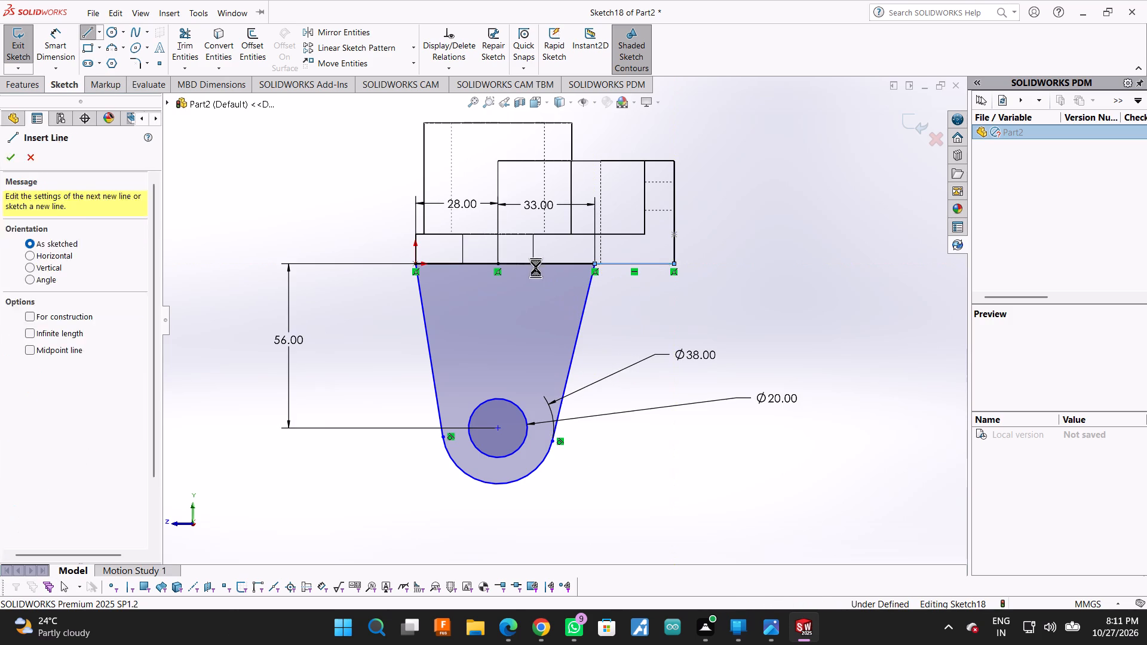
# Sketch another 27 mm horizontal line over the existing one, from the 33 mm line's far end to the base plate's lower corner.
pyautogui.click(82, 34)
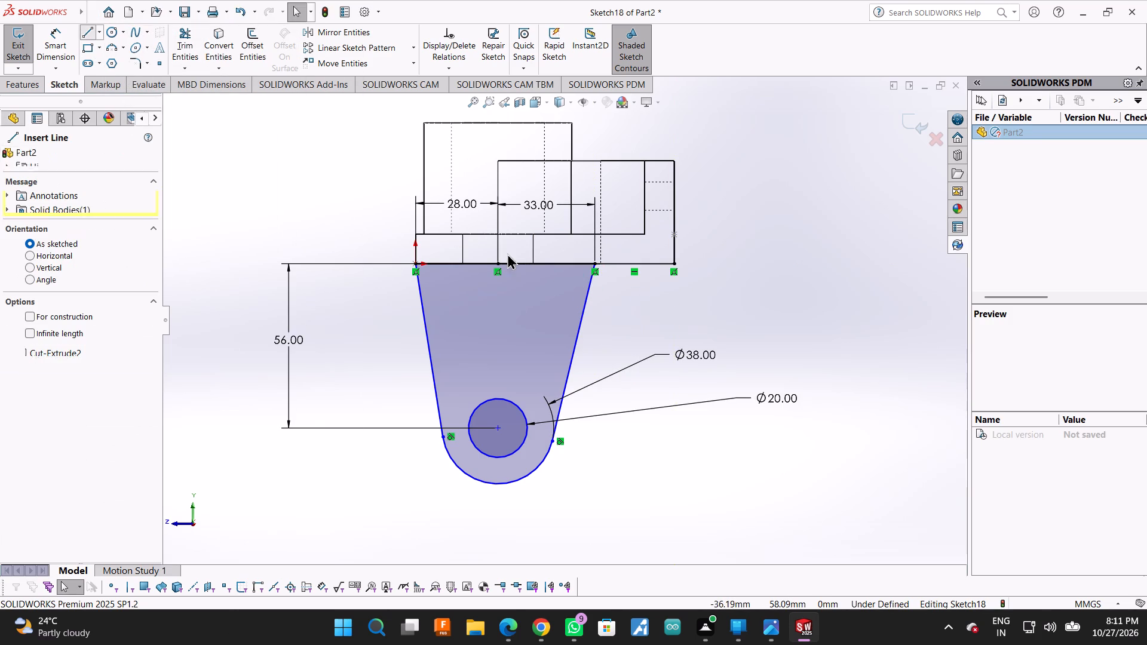
pyautogui.click(592, 265)
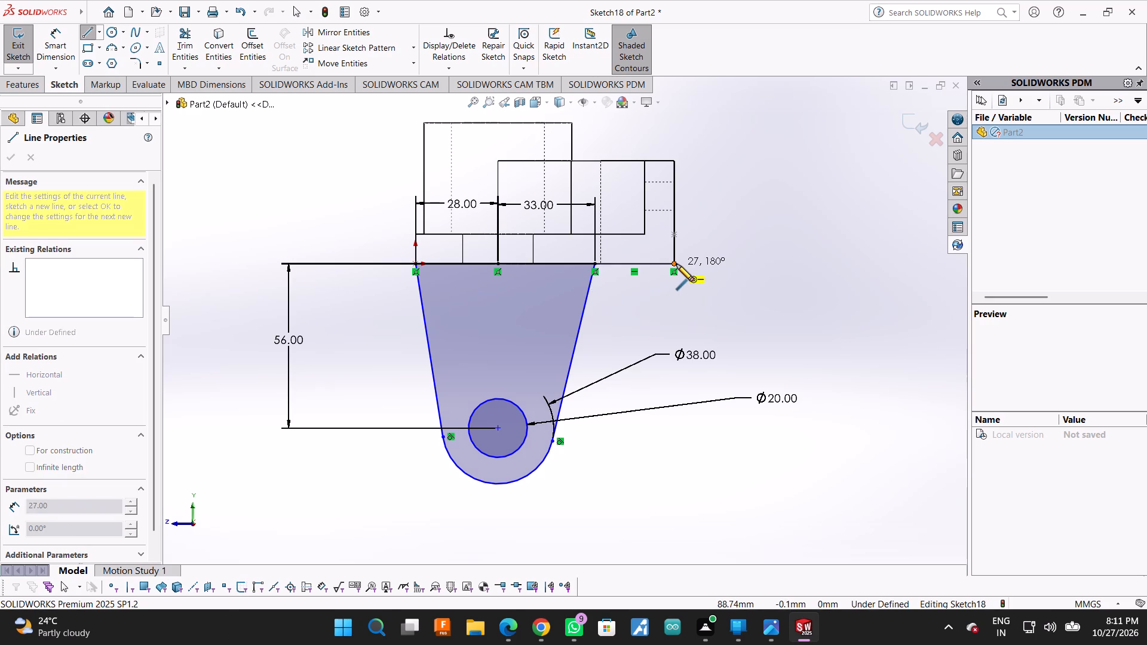
pyautogui.click(676, 264)
pyautogui.press('Escape')
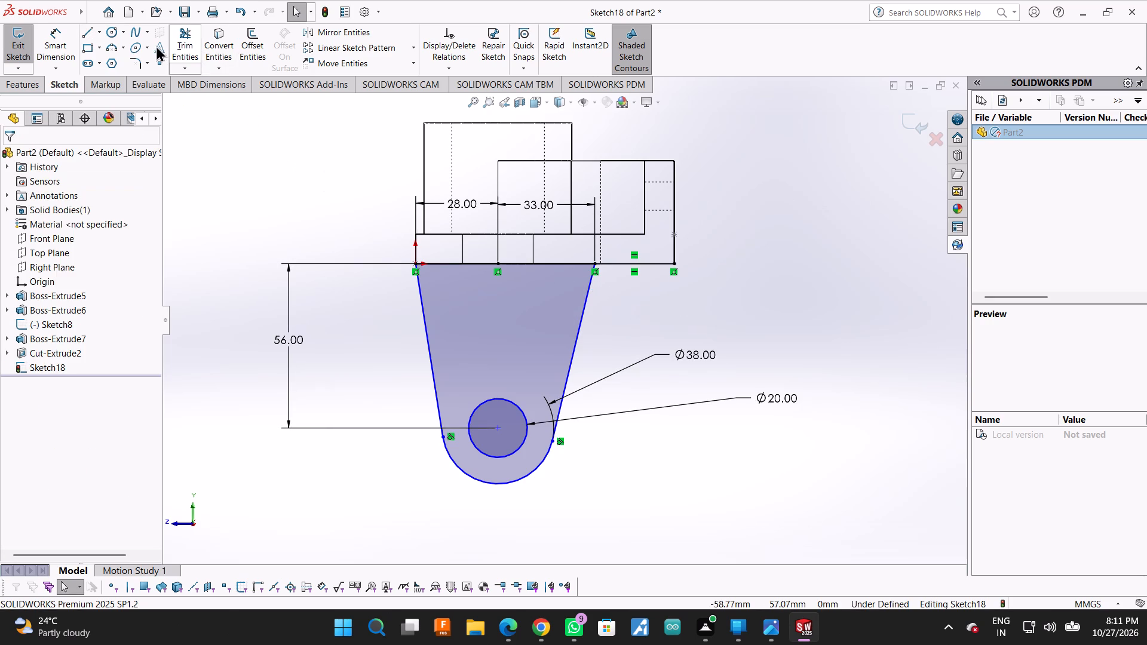
# Add a 25 mm sketch fillet between the lug's slanted line on the 33 mm side and the 27 mm horizontal line.
pyautogui.click(141, 63)
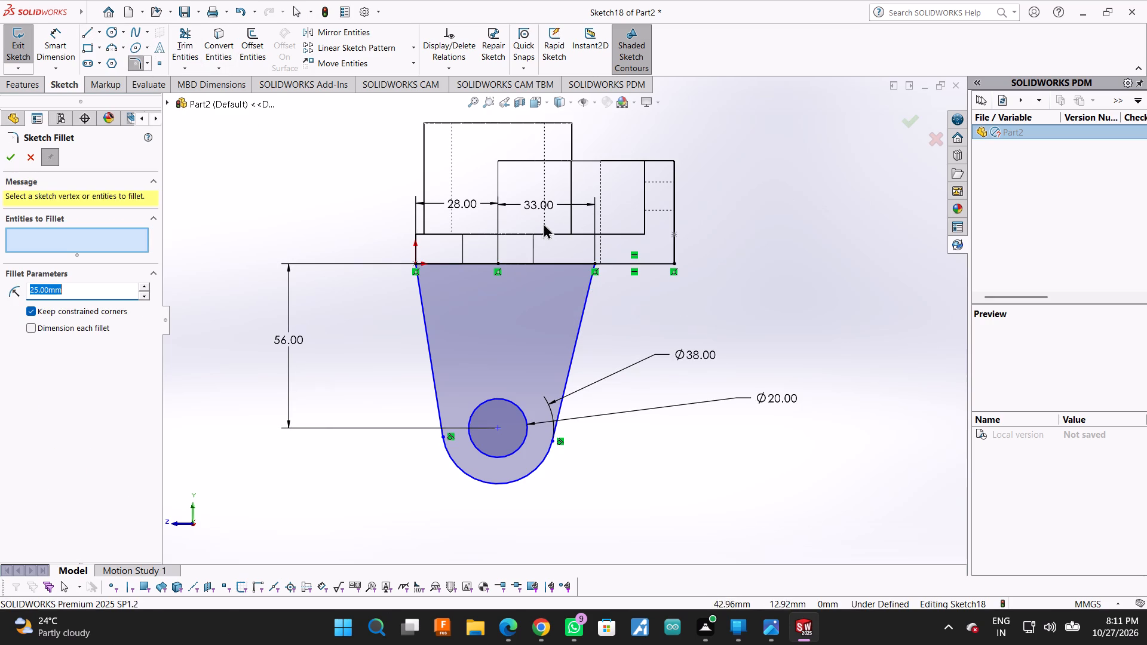
pyautogui.click(586, 300)
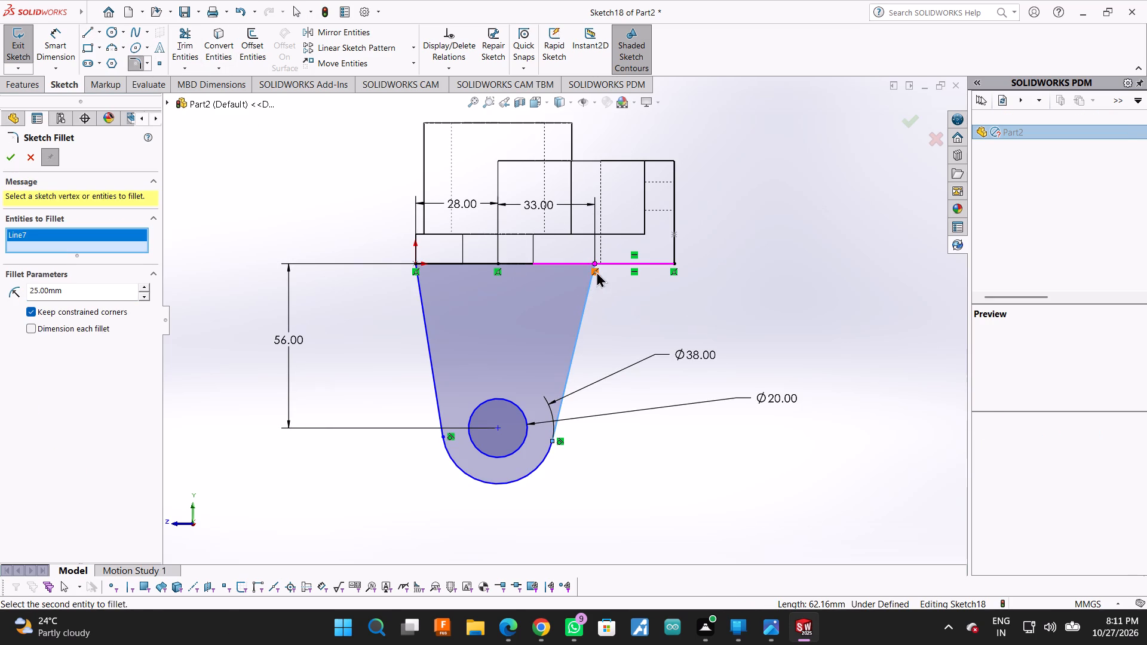
pyautogui.keyDown('ctrl'); pyautogui.click(605, 265); pyautogui.keyUp('ctrl')
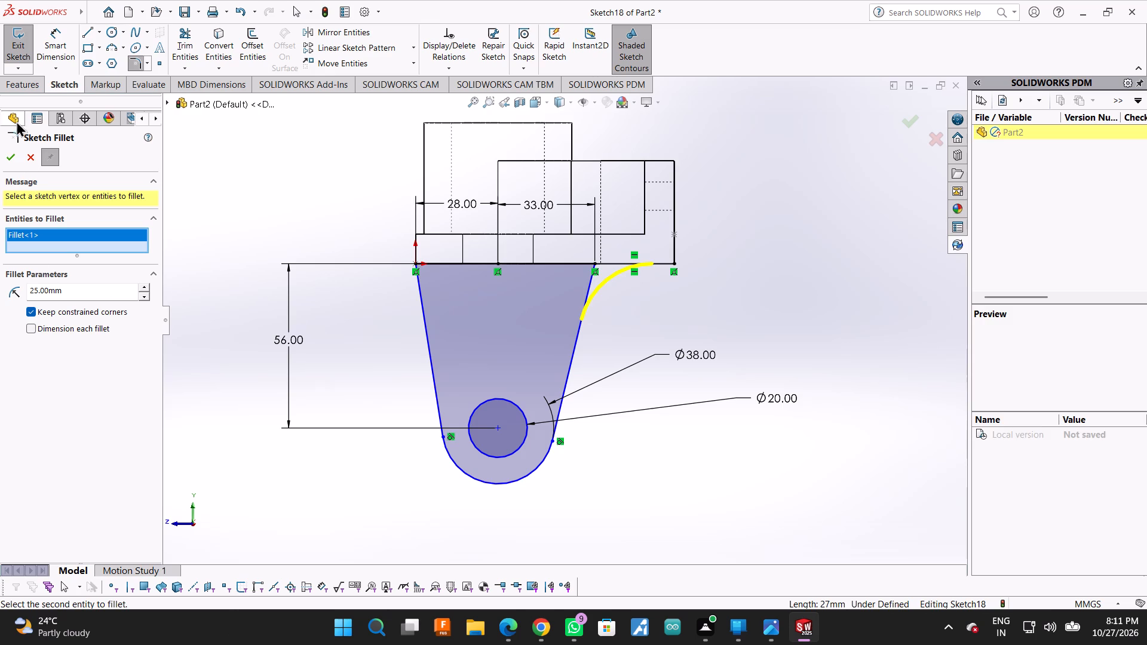
pyautogui.click(16, 162)
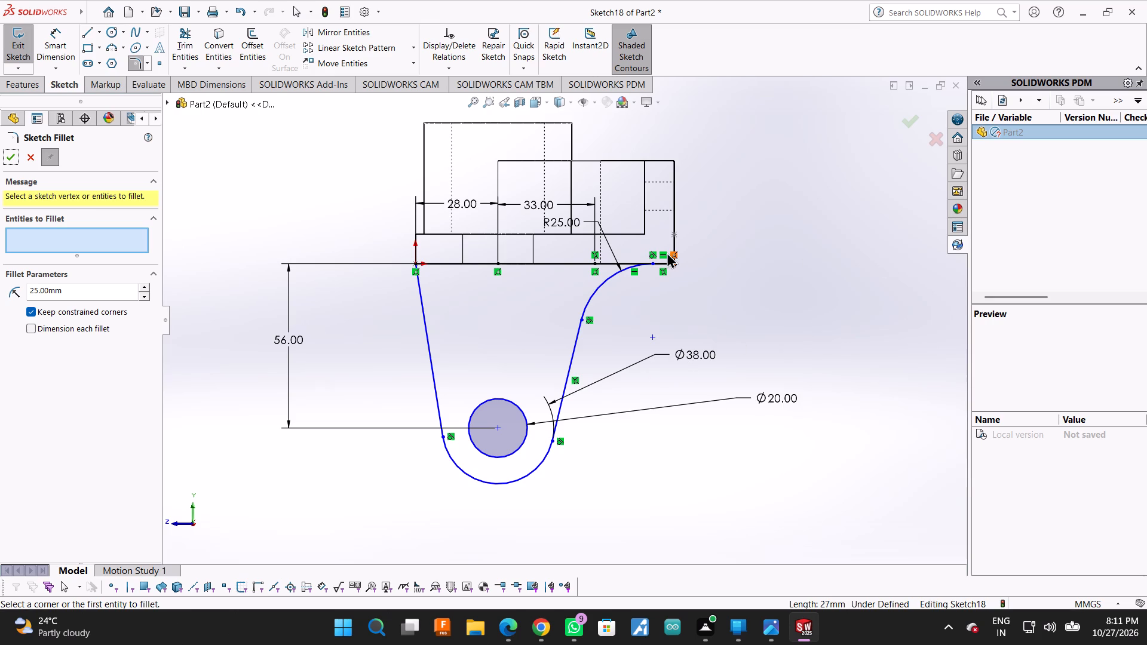
# Trim away the horizontal line portion between the 25 mm fillet's end and the base plate's corner.
pyautogui.moveTo(665, 242); pyautogui.dragTo(668, 284)
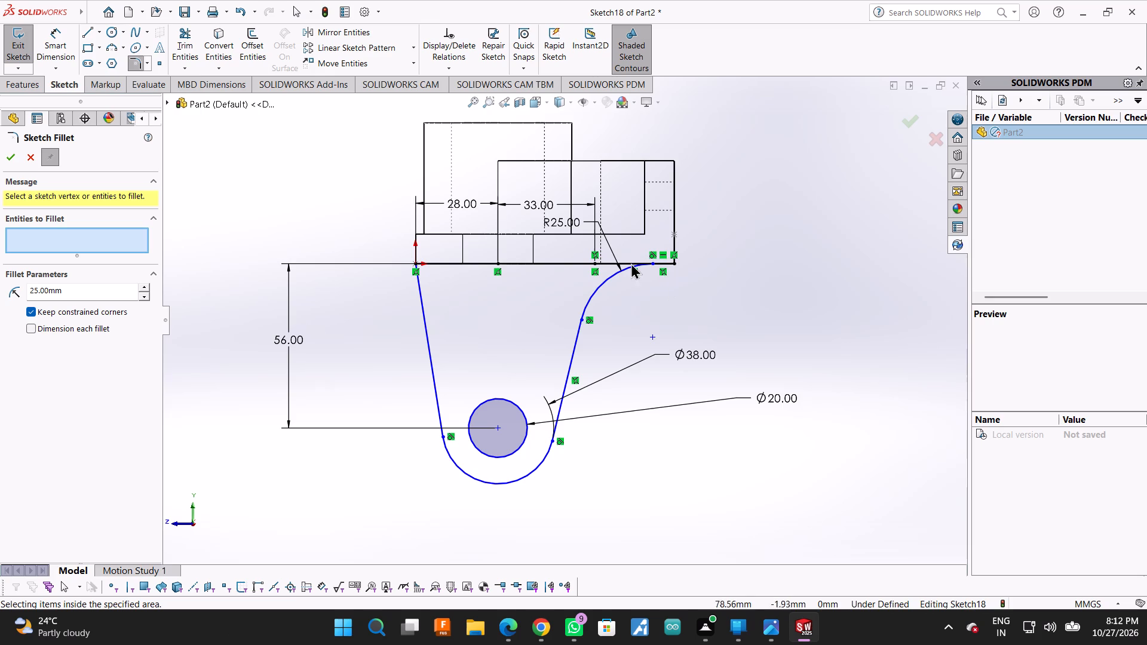
pyautogui.click(183, 39)
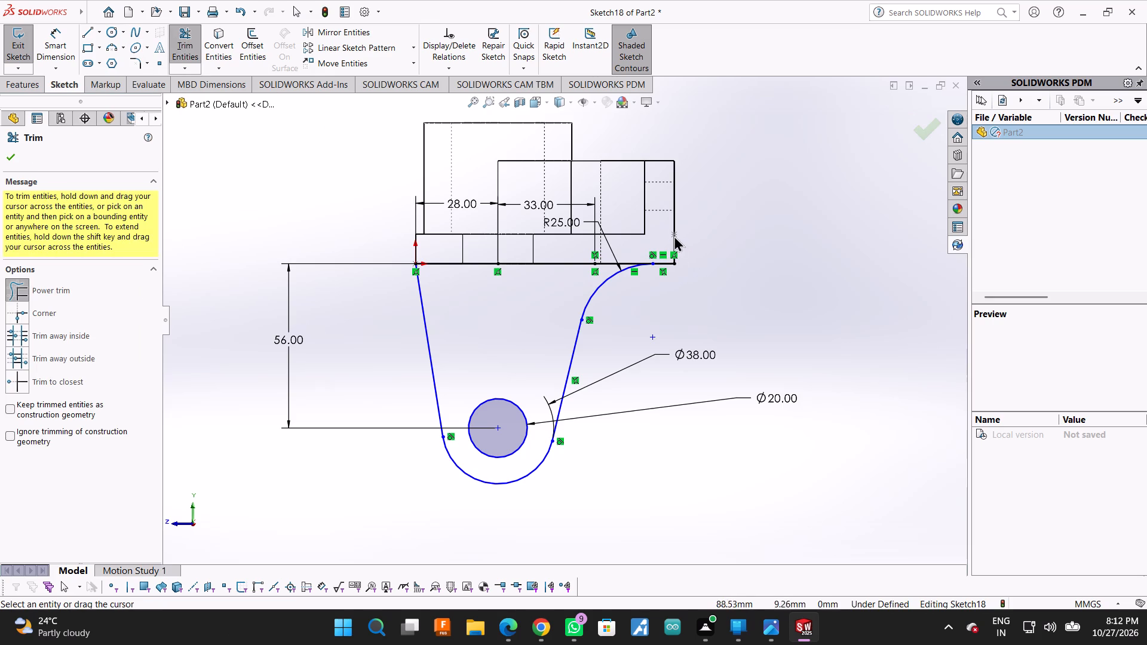
pyautogui.moveTo(671, 234); pyautogui.dragTo(674, 288)
pyautogui.scroll(-2, 621, 270)
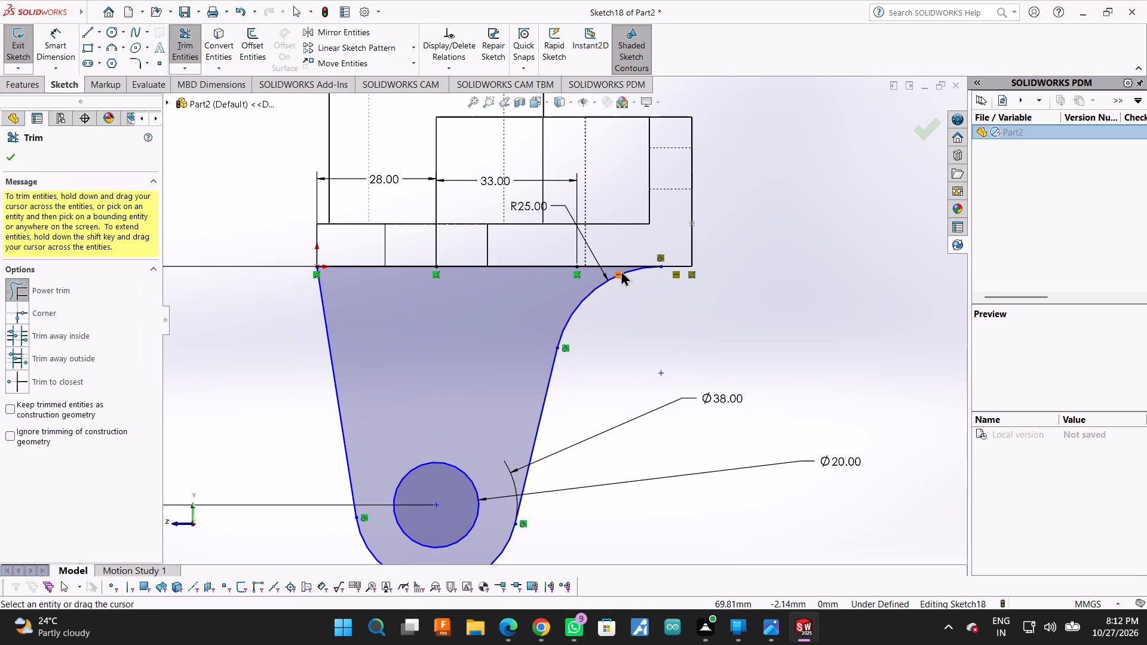
pyautogui.scroll(1, 626, 271)
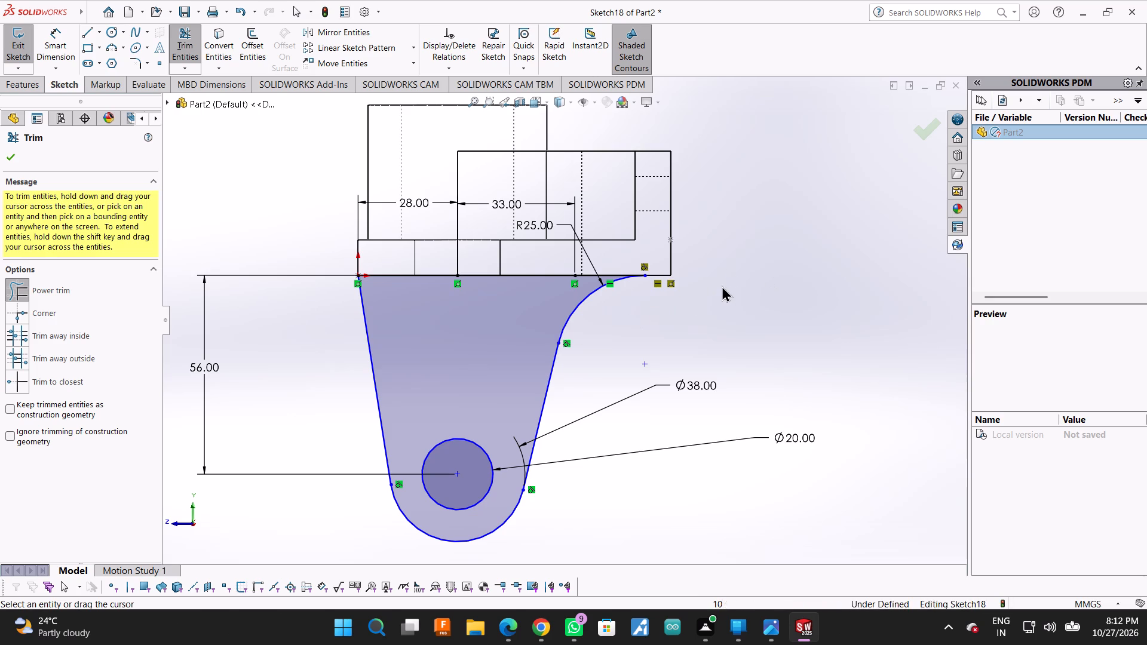
pyautogui.click(16, 150)
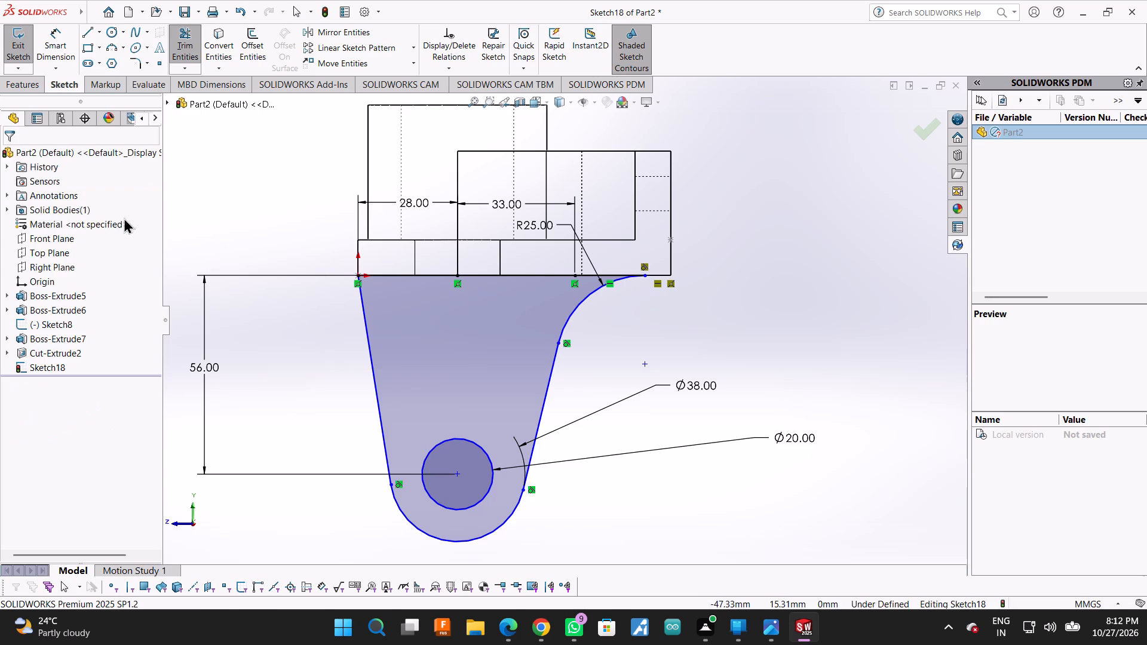
# Extrude the lug profile as a 10 mm blind boss in the reversed direction, merged with the body.
pyautogui.middleClick(775, 234)
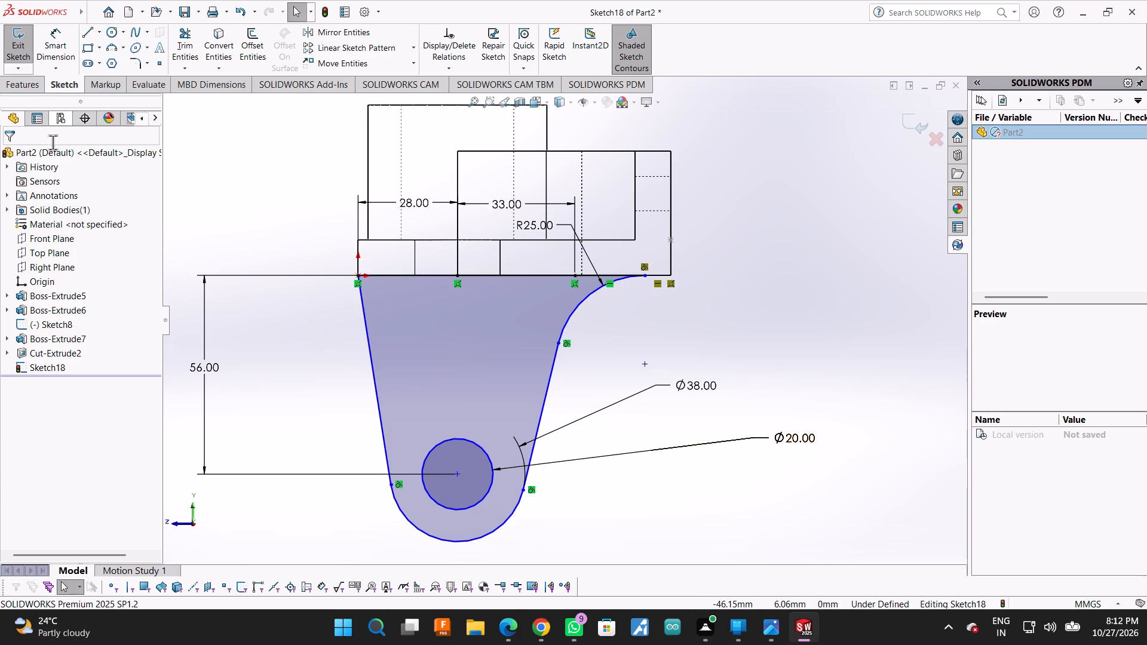
pyautogui.click(20, 86)
pyautogui.click(19, 41)
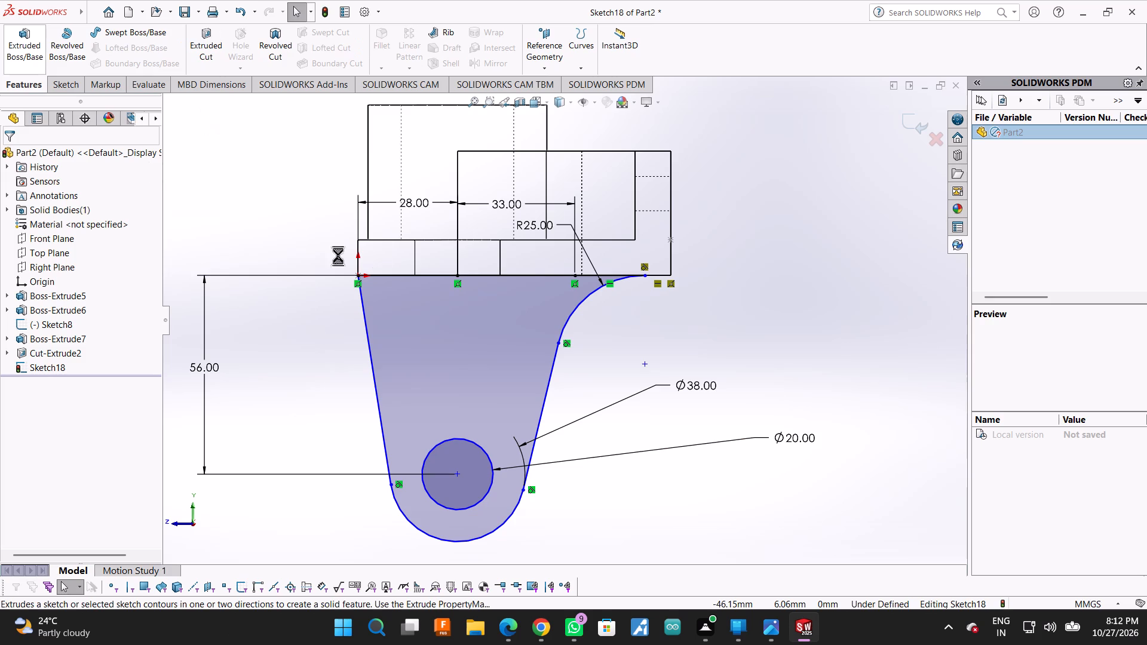
pyautogui.moveTo(702, 331); pyautogui.dragTo(670, 363, button='middle')
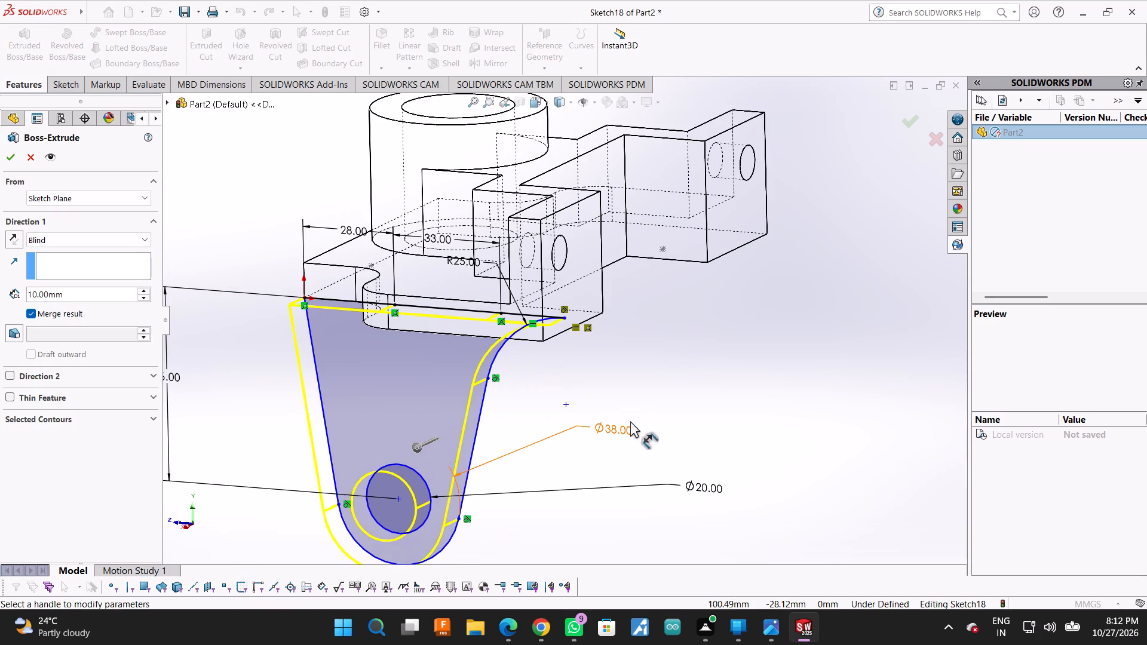
pyautogui.click(11, 235)
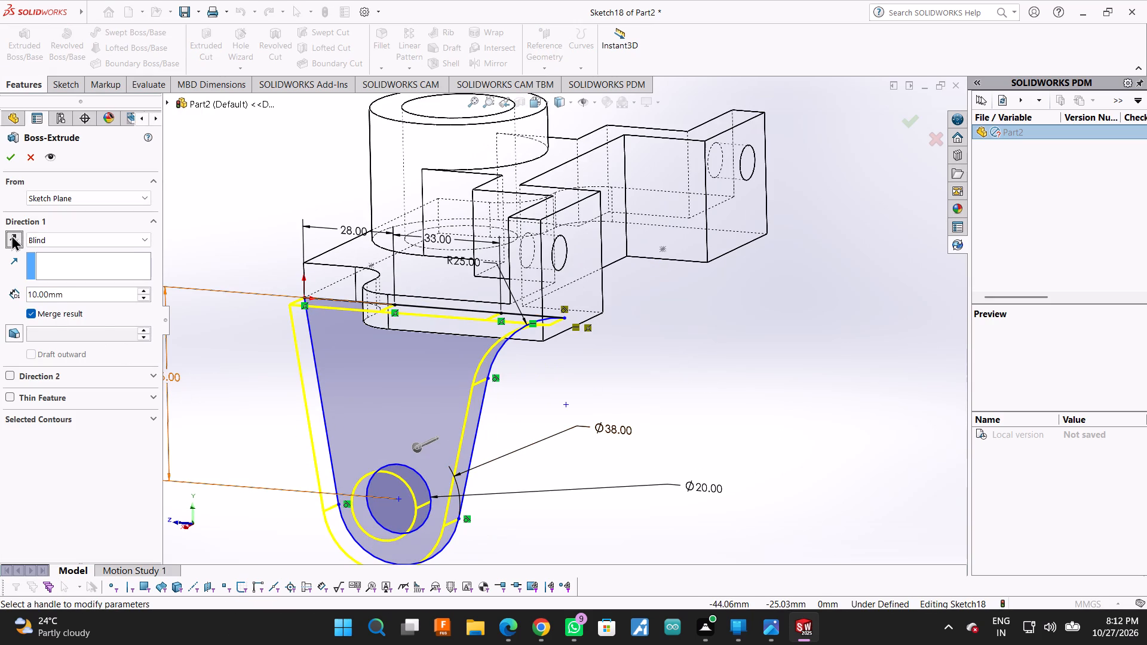
pyautogui.click(11, 155)
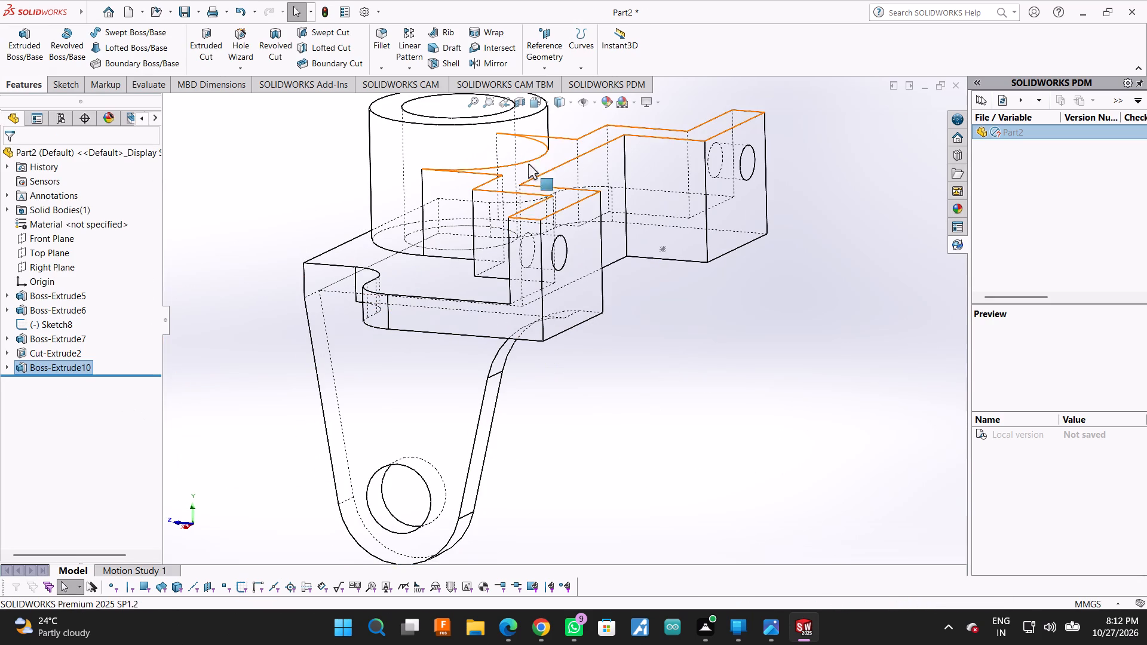
# Change the display style to shaded with edges.
pyautogui.click(572, 102)
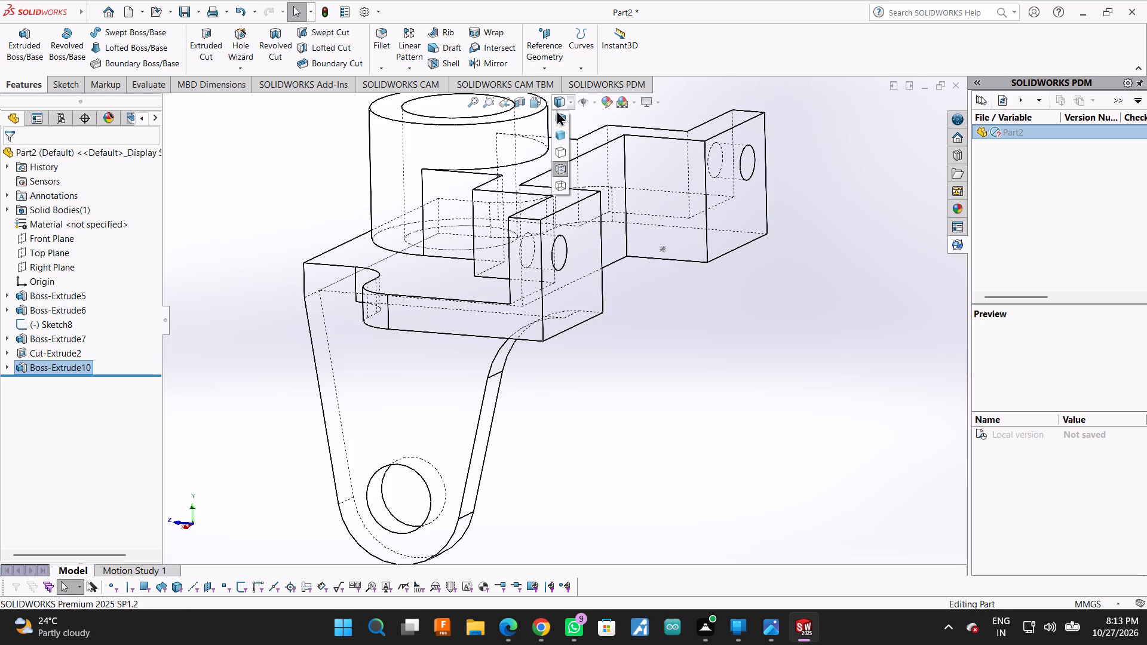
pyautogui.click(557, 118)
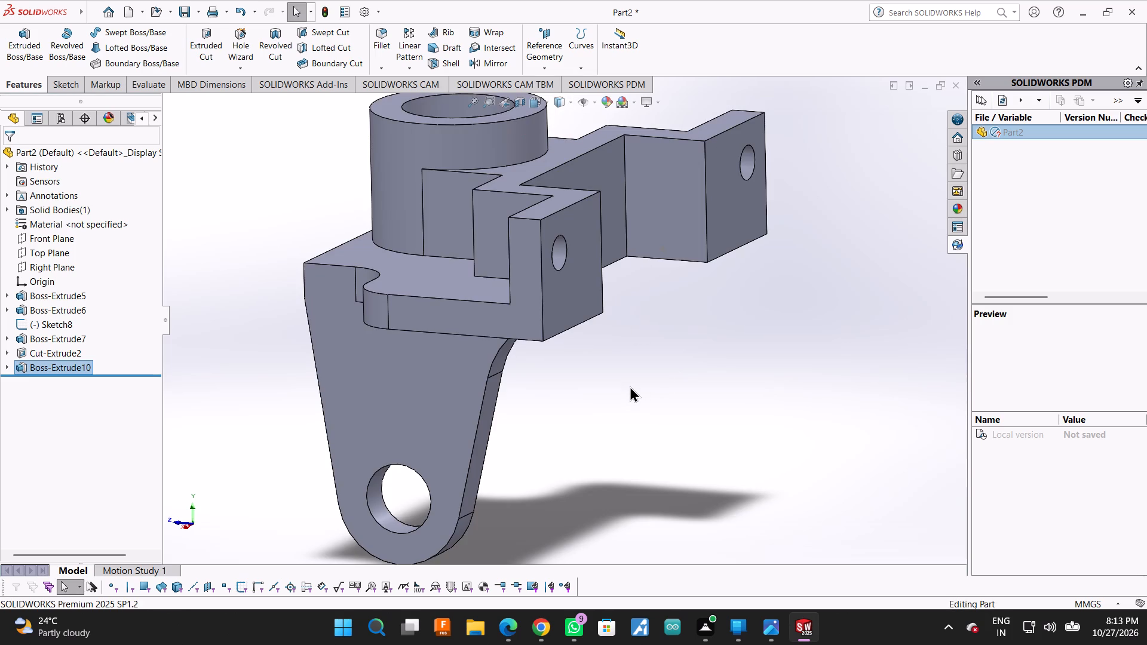
# Examine the bracket and its extruded lug from the front, back and underside.
pyautogui.scroll(1, 630, 386)
pyautogui.middleClick(630, 386)
pyautogui.rightClick(566, 399)
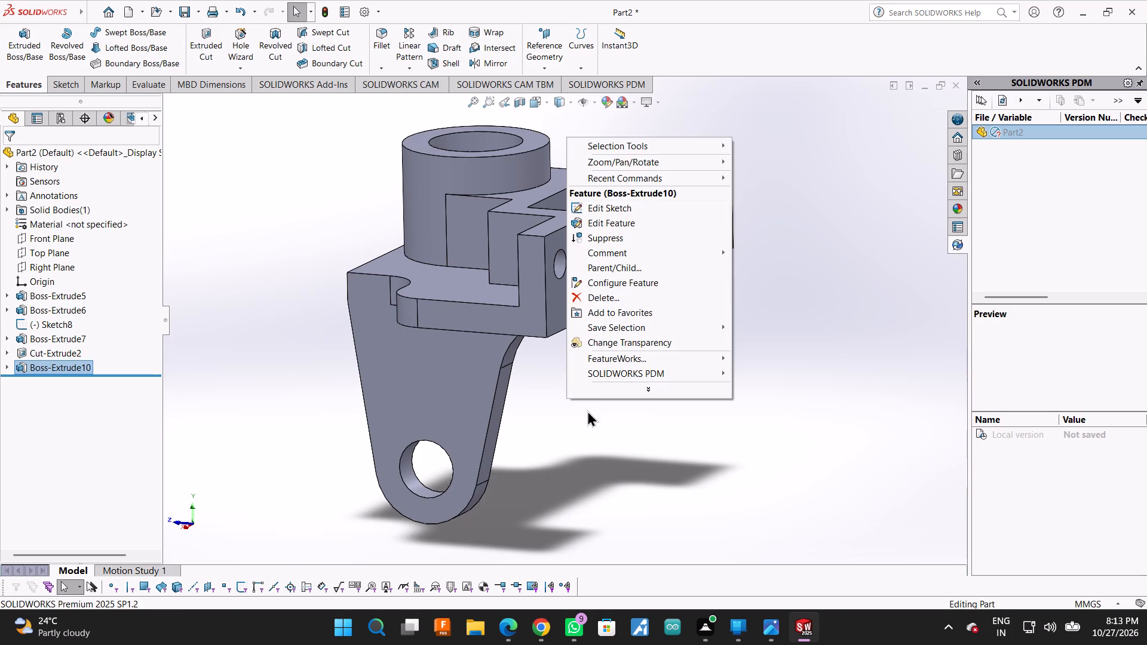
pyautogui.click(622, 166)
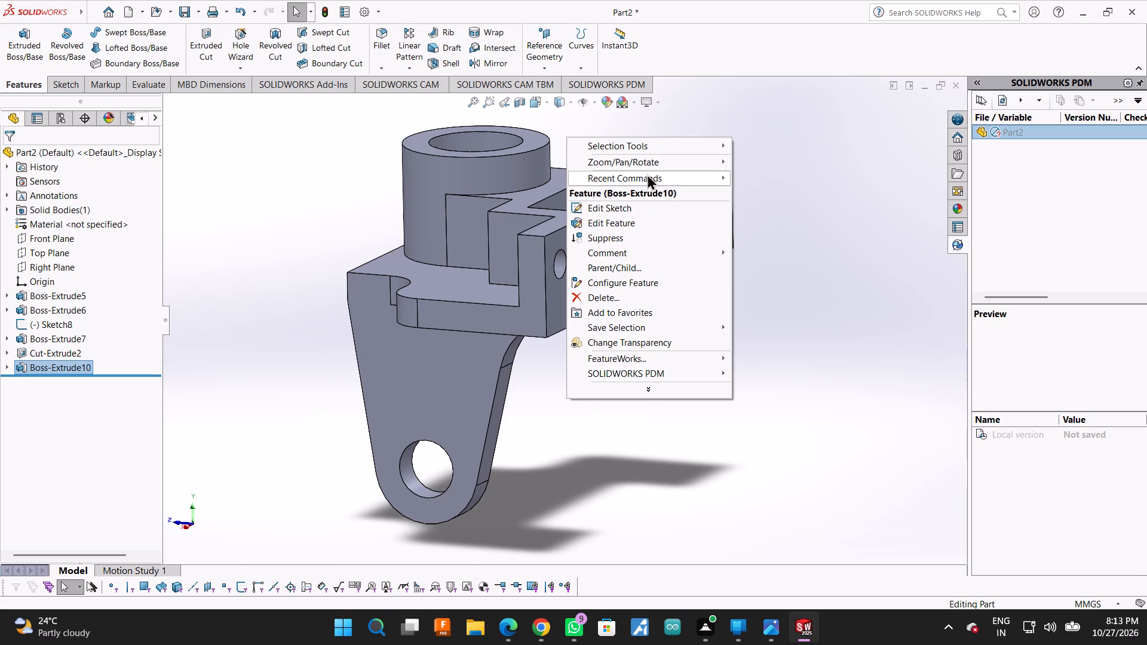
pyautogui.click(645, 165)
pyautogui.click(743, 217)
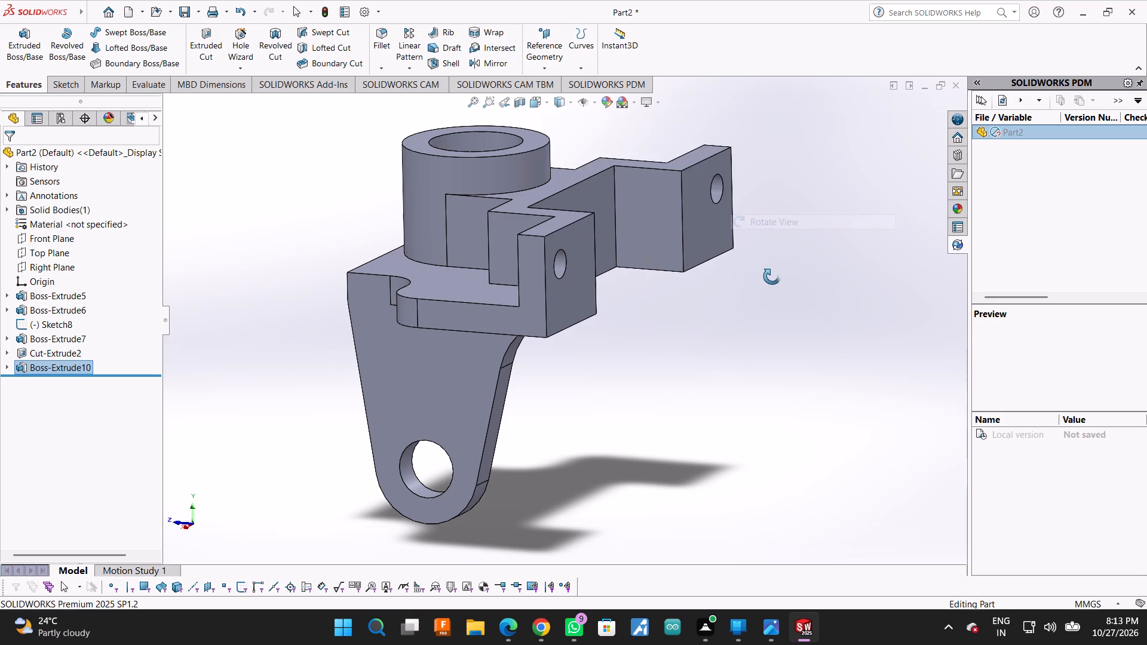
pyautogui.moveTo(772, 282); pyautogui.dragTo(641, 246)
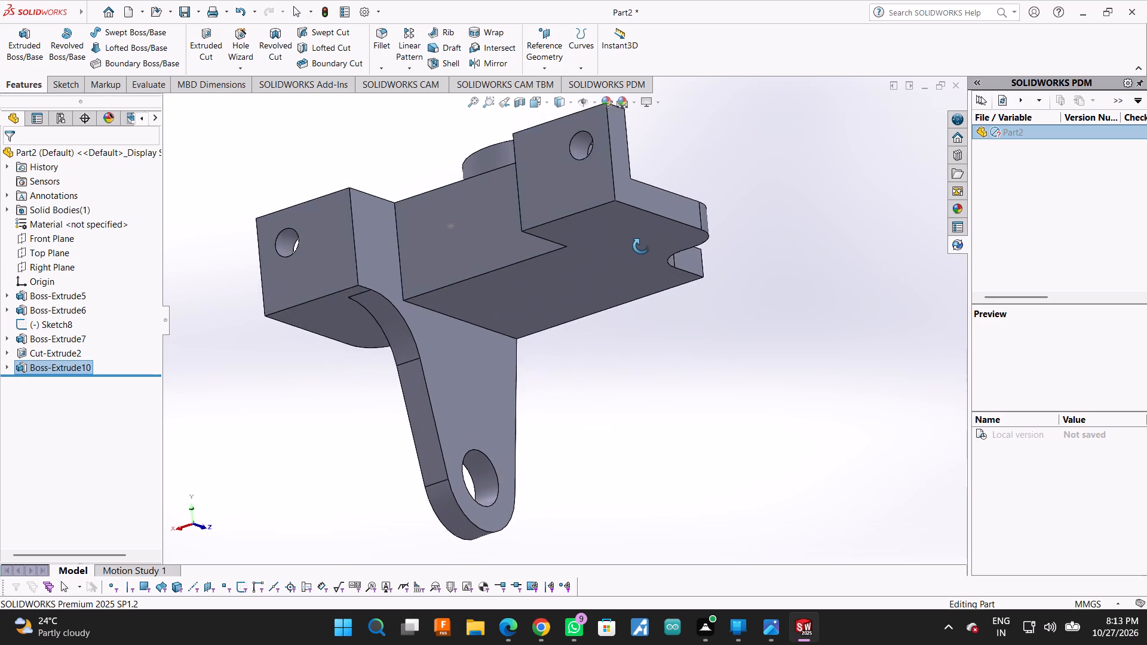
pyautogui.moveTo(641, 246); pyautogui.dragTo(822, 220)
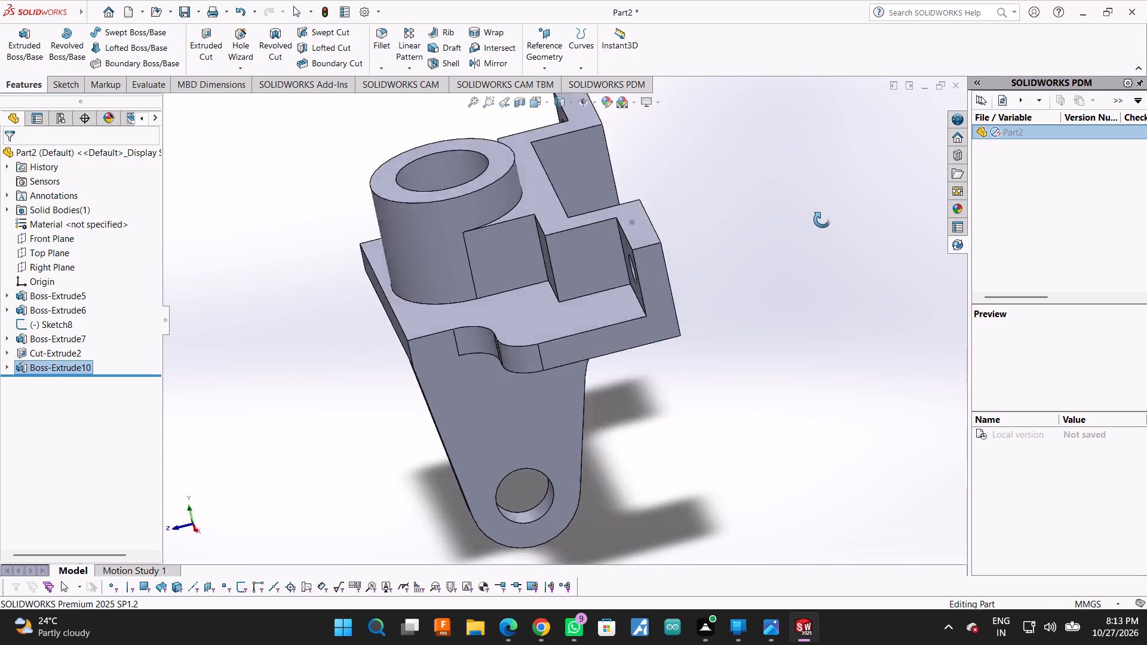
pyautogui.moveTo(822, 220); pyautogui.dragTo(822, 195)
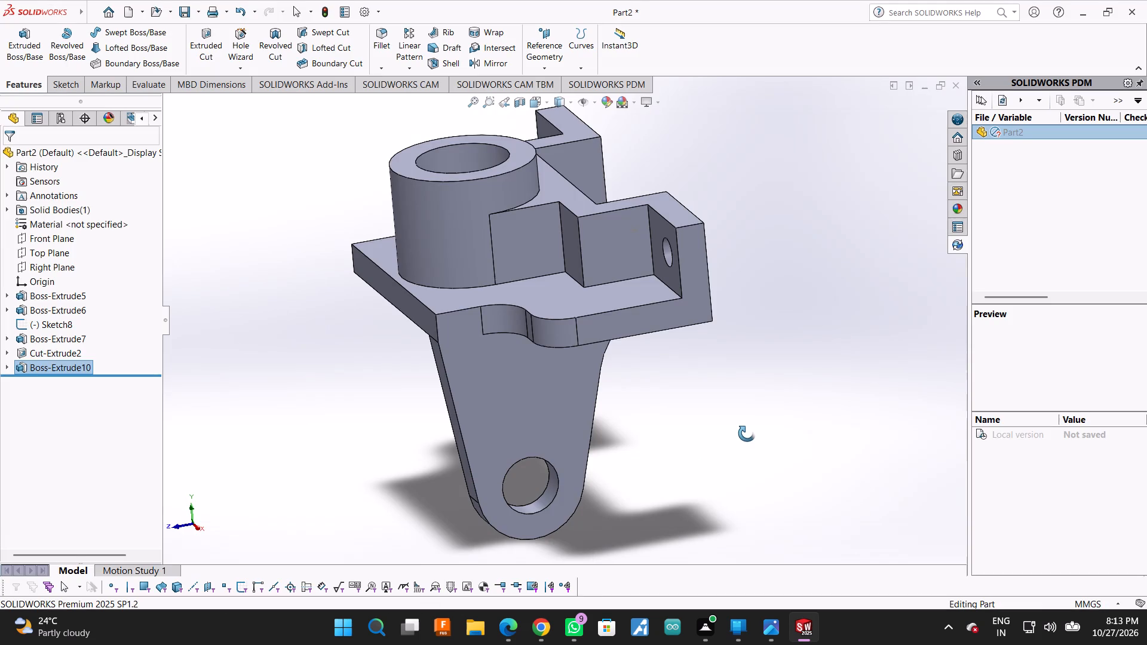
pyautogui.press('Escape')
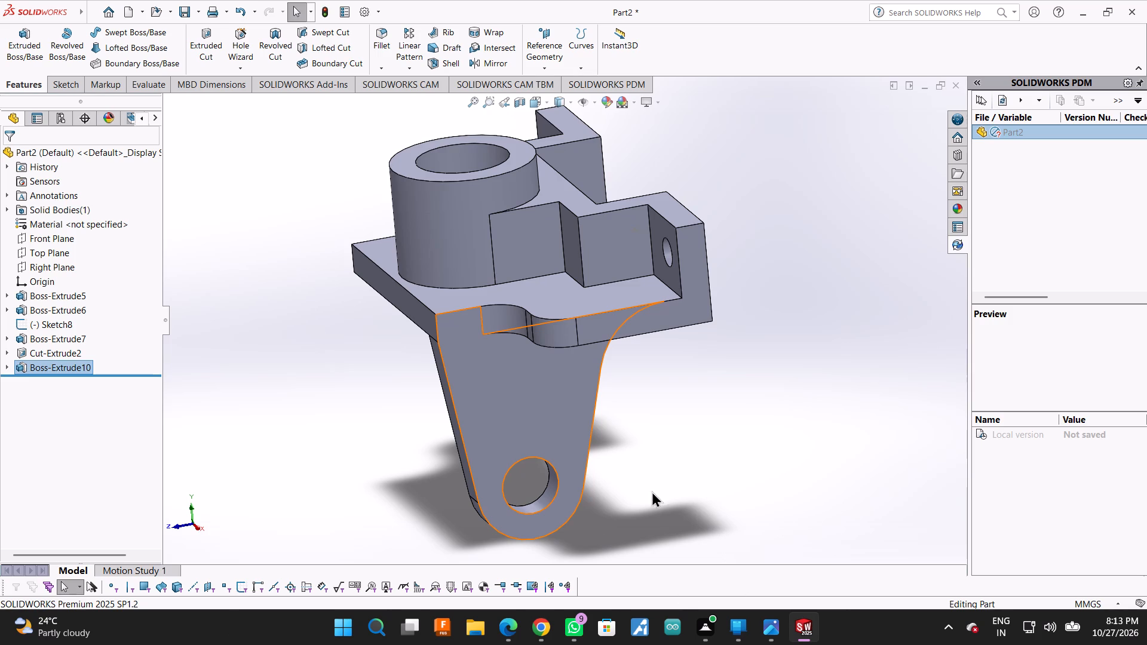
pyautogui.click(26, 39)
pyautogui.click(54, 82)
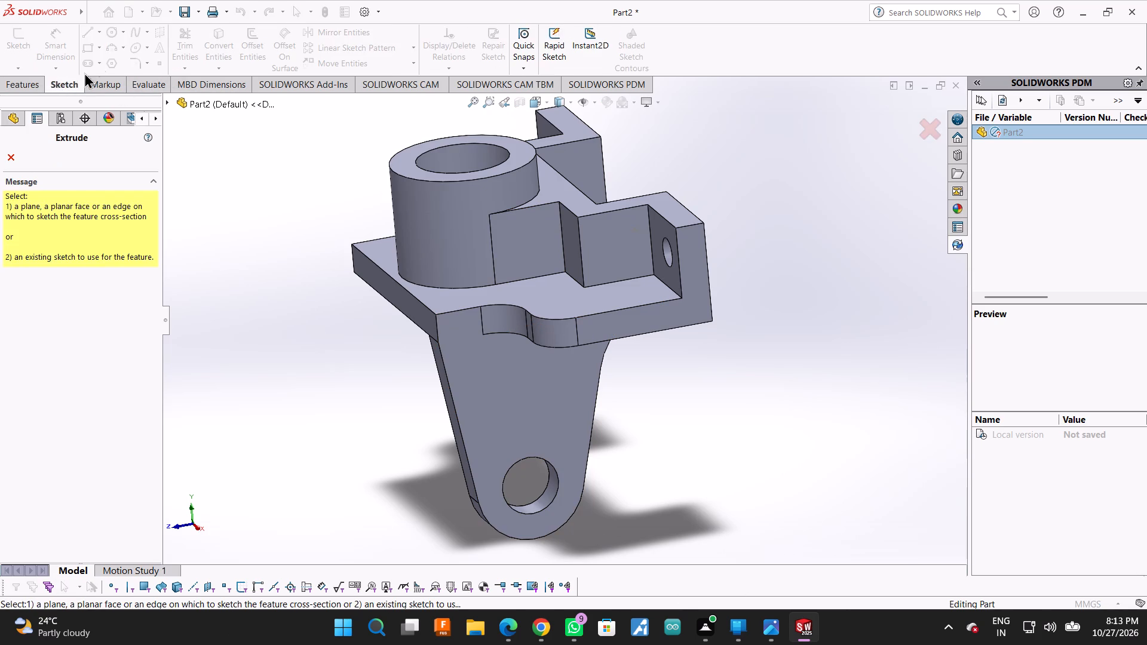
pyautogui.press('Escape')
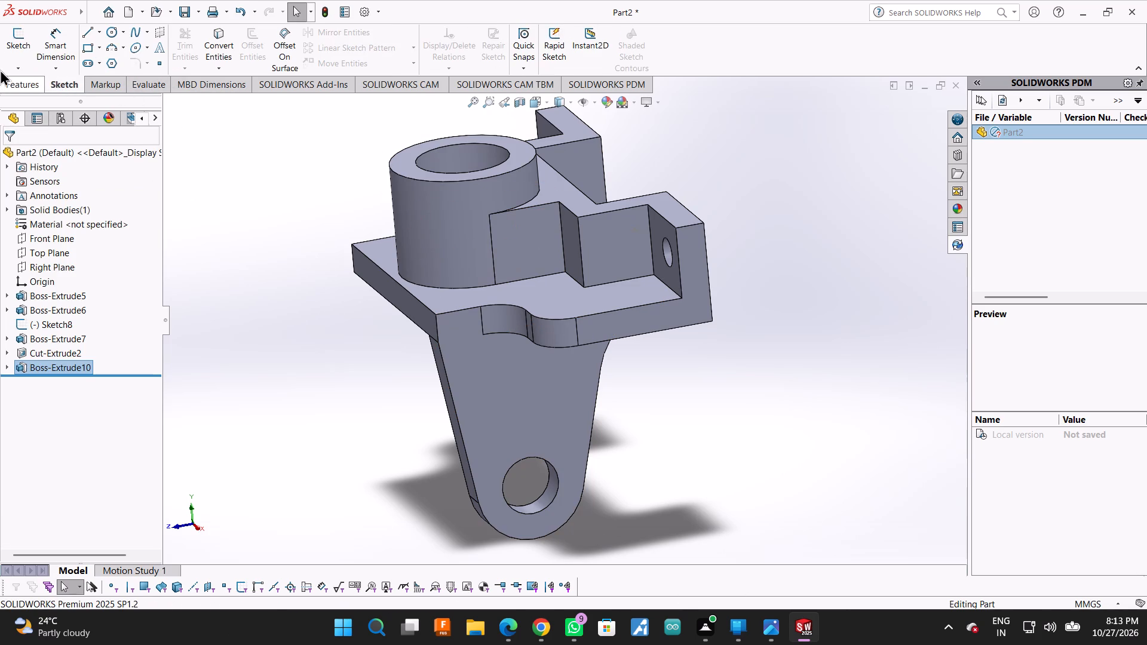
# On the lug's flat outer face, start a sketch and draw a 19 mm radius circle centred on the 20 mm hole, reaching the rounded end.
pyautogui.click(501, 355)
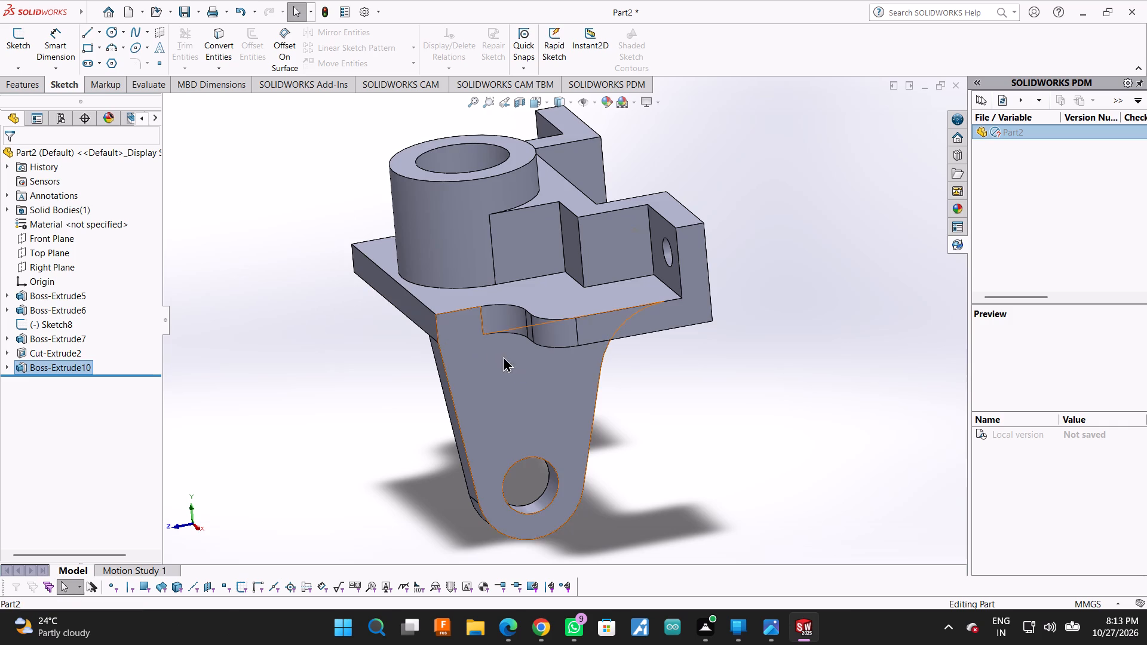
pyautogui.click(556, 320)
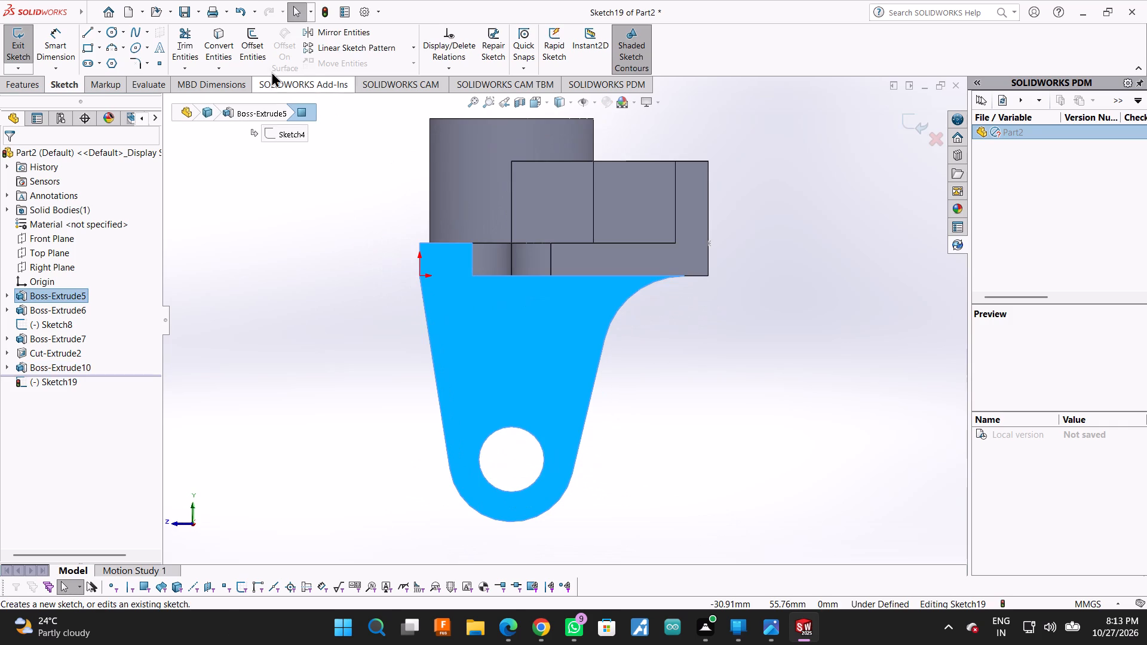
pyautogui.click(107, 28)
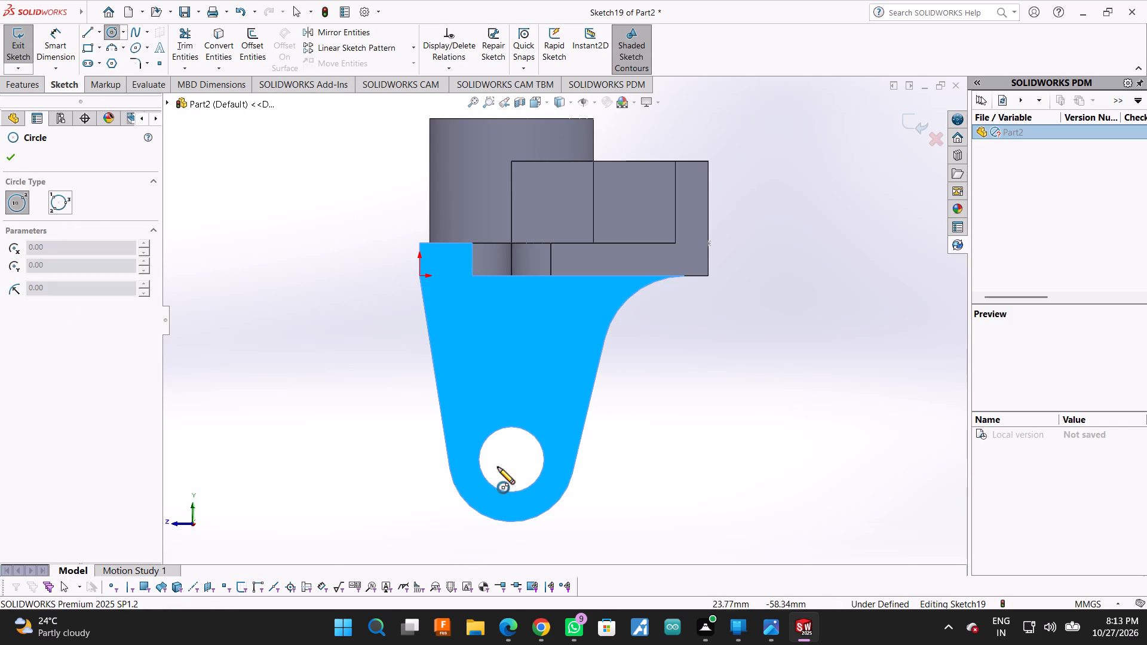
pyautogui.press('Escape')
pyautogui.click(106, 27)
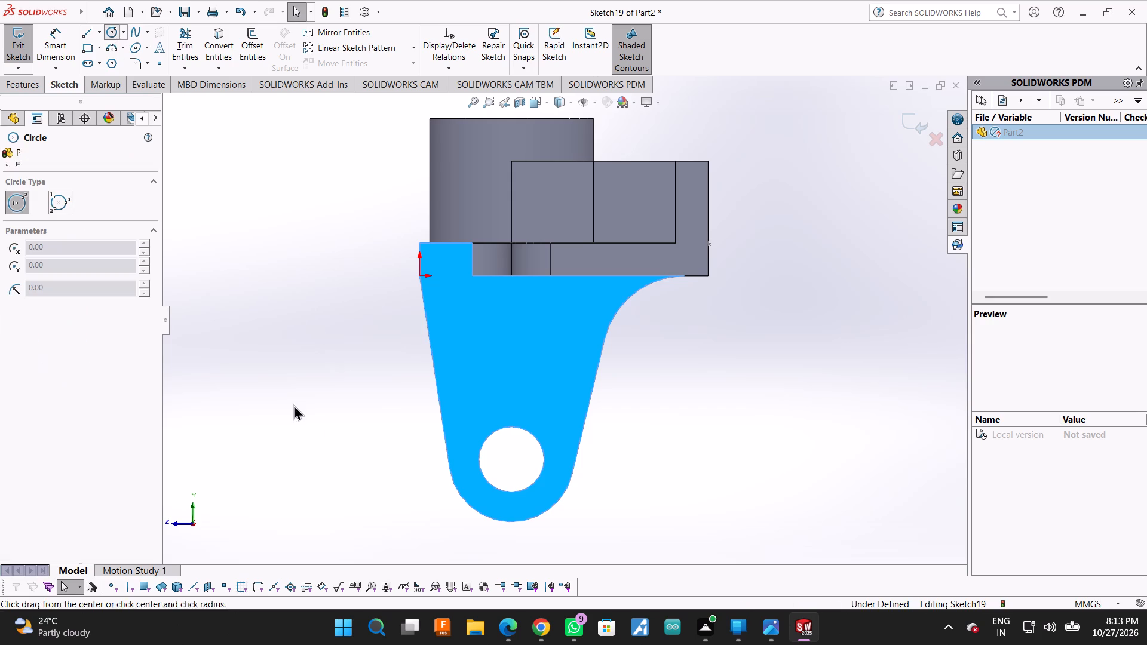
pyautogui.click(512, 458)
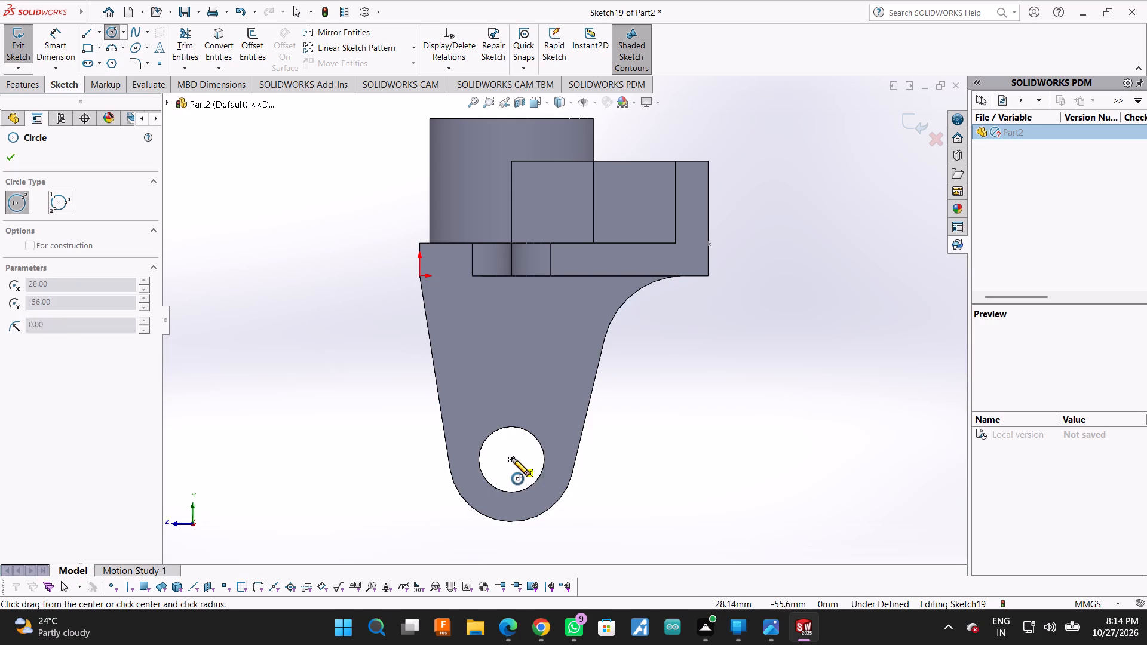
pyautogui.click(542, 512)
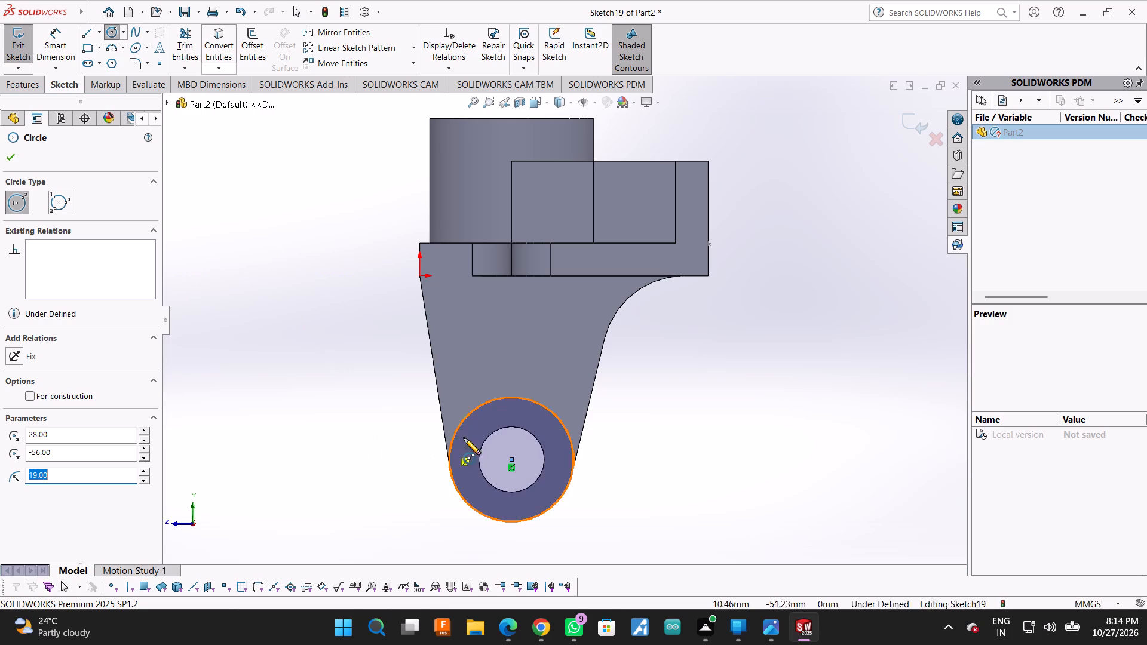
pyautogui.click(486, 440)
pyautogui.press('Escape')
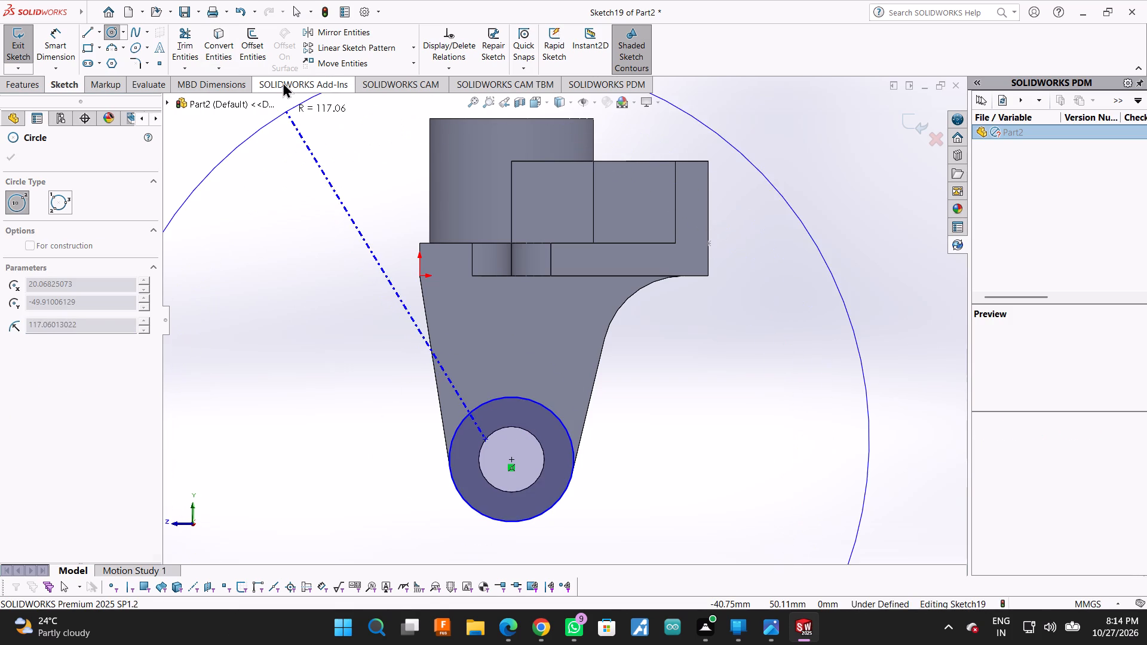
# Convert the 20 mm hole's edge into the sketch as the inner circle of the boss ring.
pyautogui.click(544, 459)
pyautogui.click(227, 29)
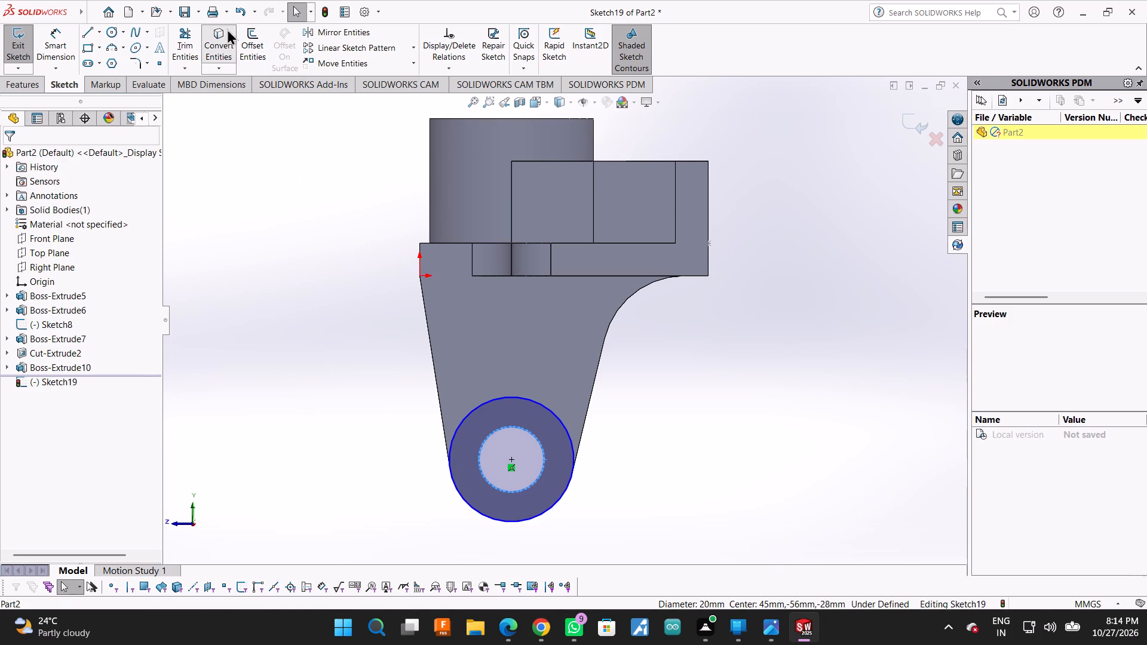
# Extrude the ring around the lug hole as a 13 mm blind boss in the reversed direction, merged with the body.
pyautogui.click(8, 81)
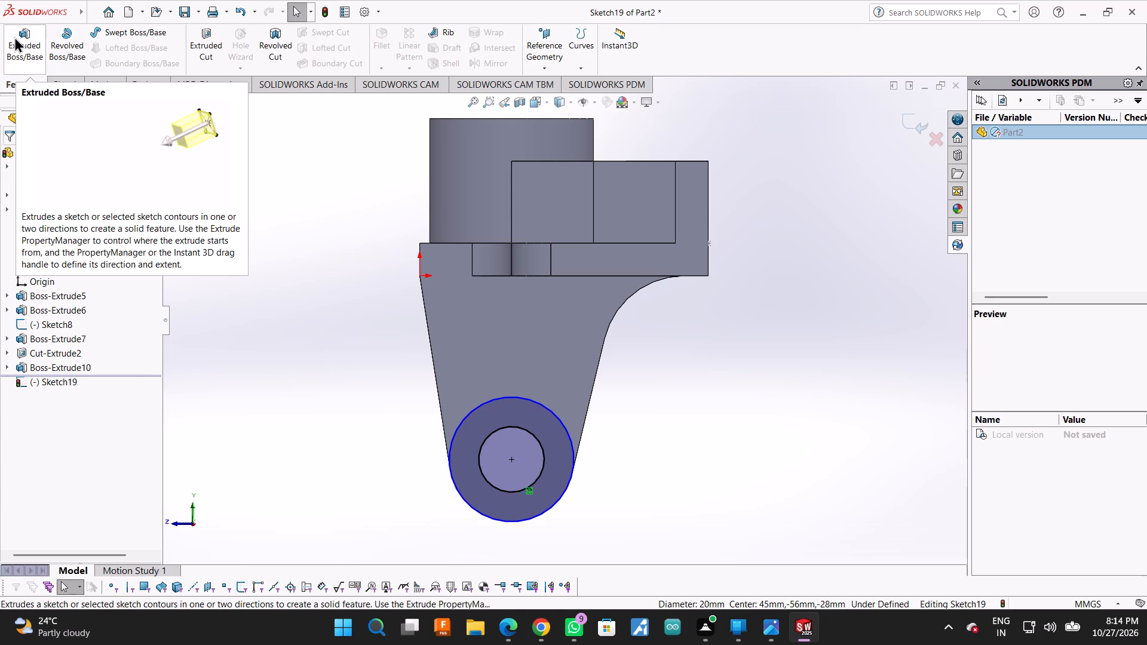
pyautogui.click(14, 36)
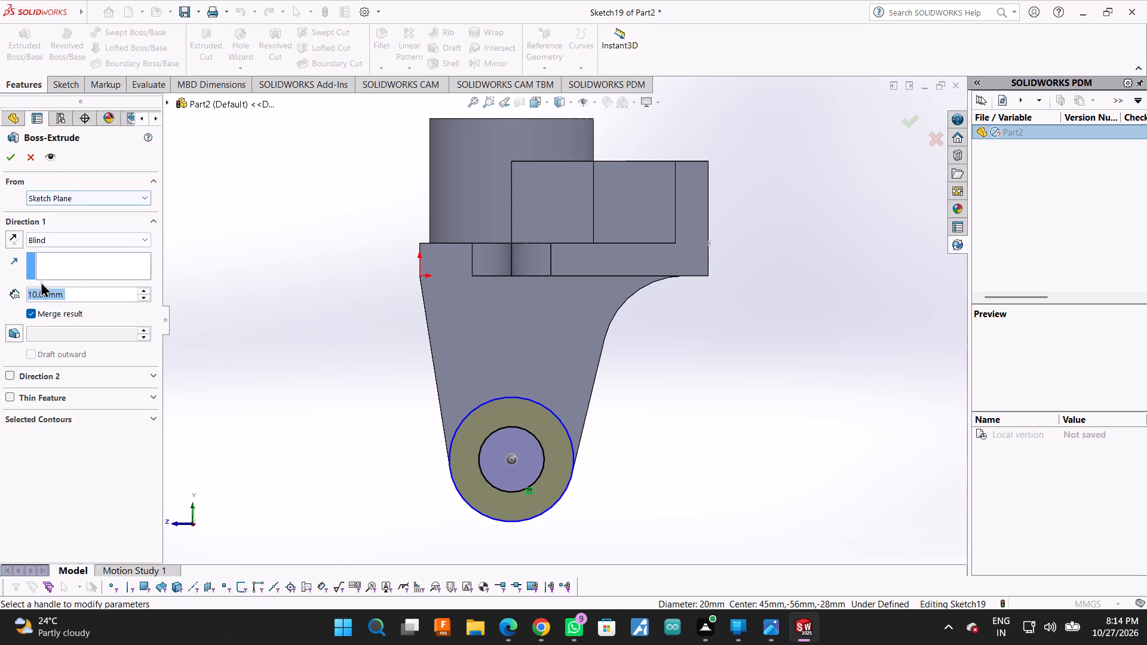
pyautogui.write('13')
pyautogui.press('Return')
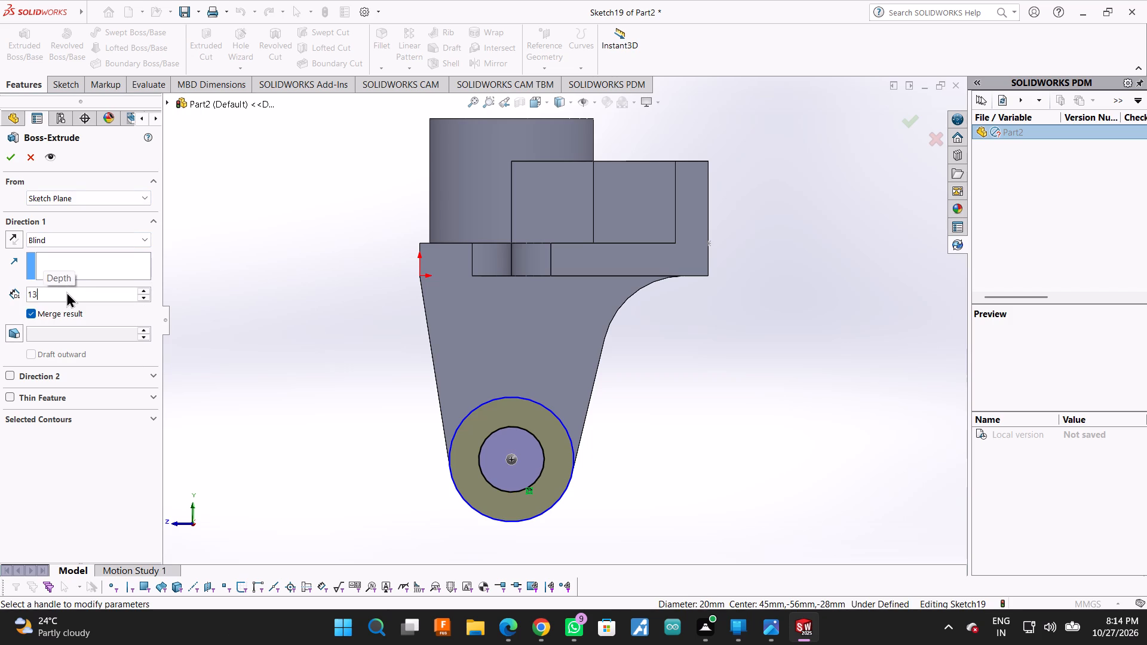
pyautogui.scroll(2, 619, 354)
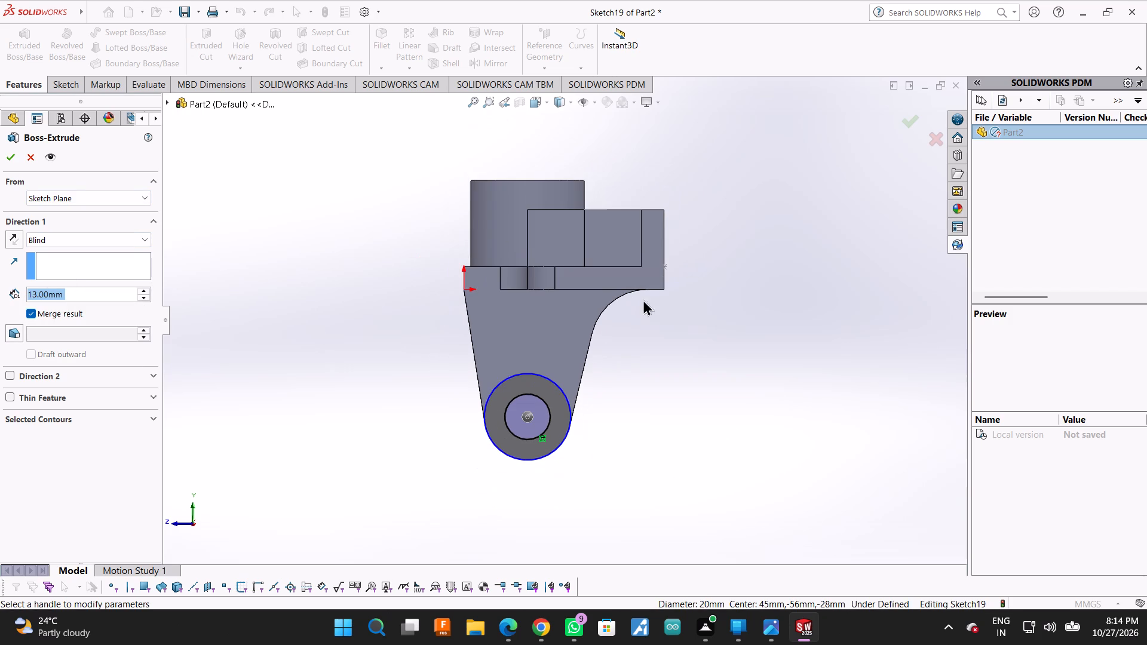
pyautogui.moveTo(713, 204); pyautogui.dragTo(649, 322, button='middle')
pyautogui.middleClick(649, 323)
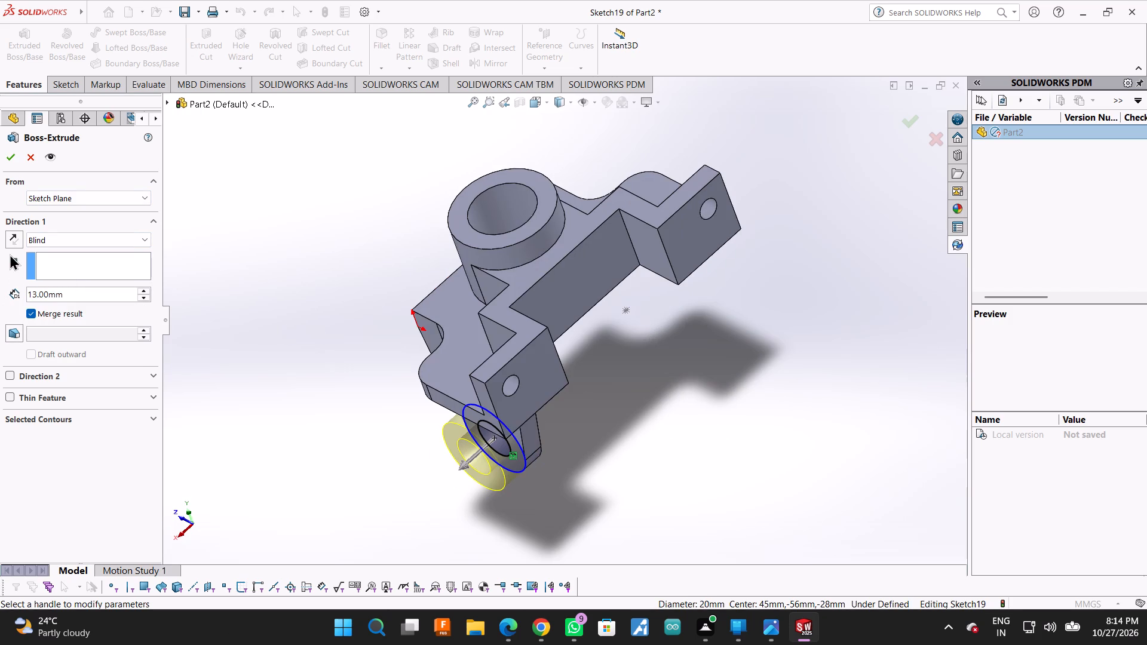
pyautogui.click(5, 238)
pyautogui.click(11, 236)
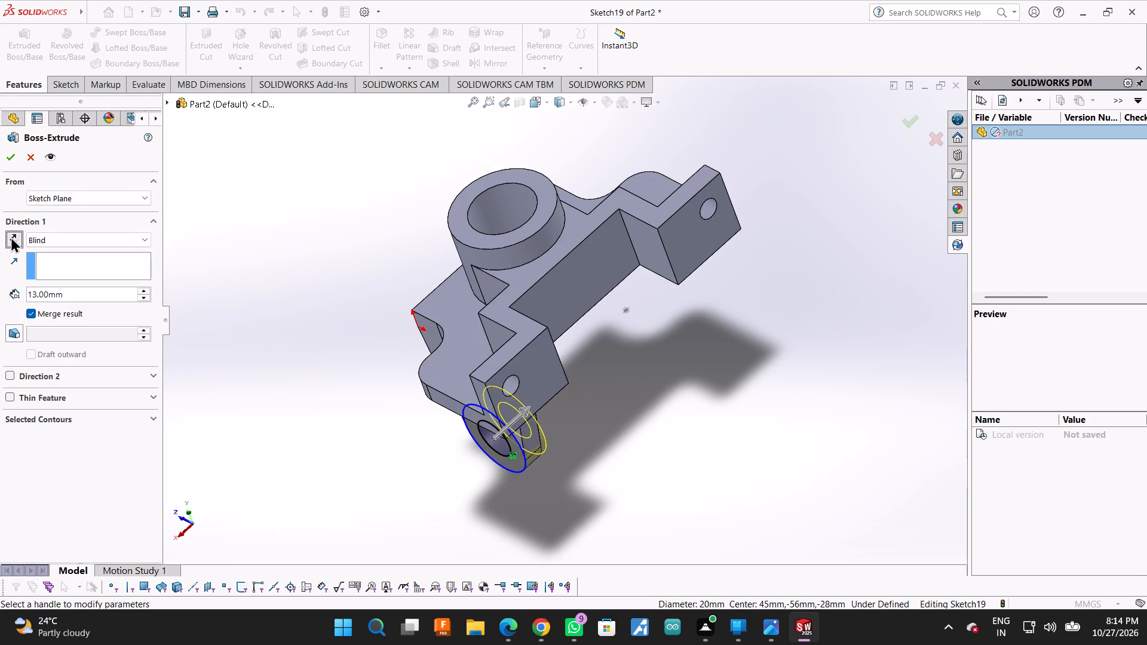
pyautogui.click(11, 156)
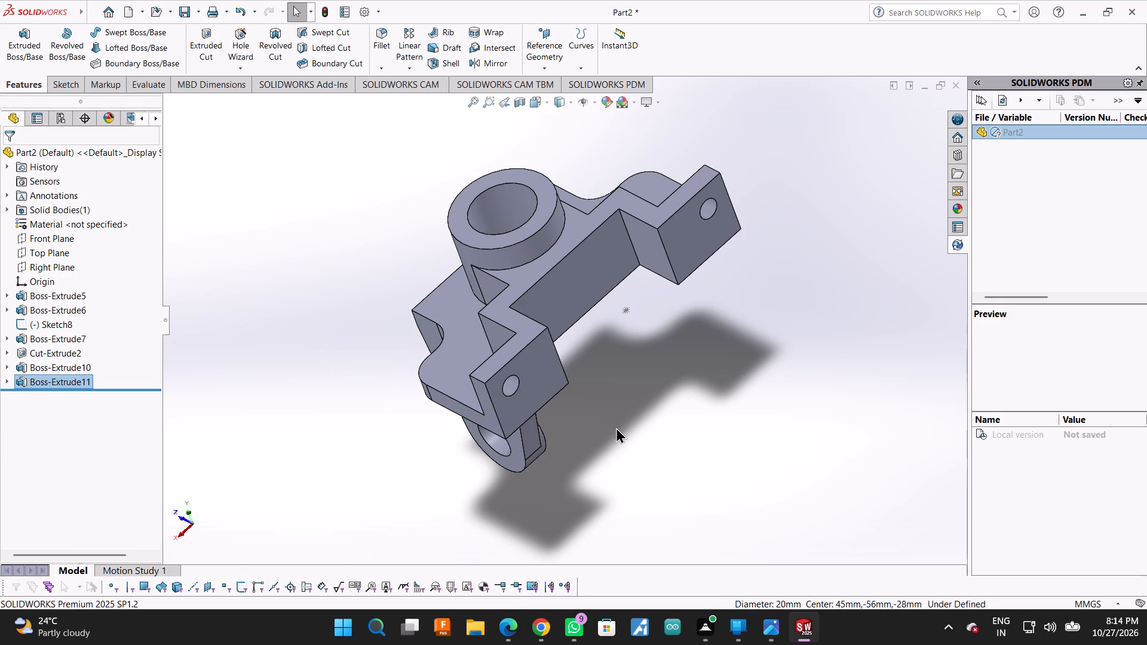
# Sketch a 19 mm radius circle on the lug's outer face, concentric with the hole, and convert the hole's edge into the sketch.
pyautogui.scroll(-4, 649, 408)
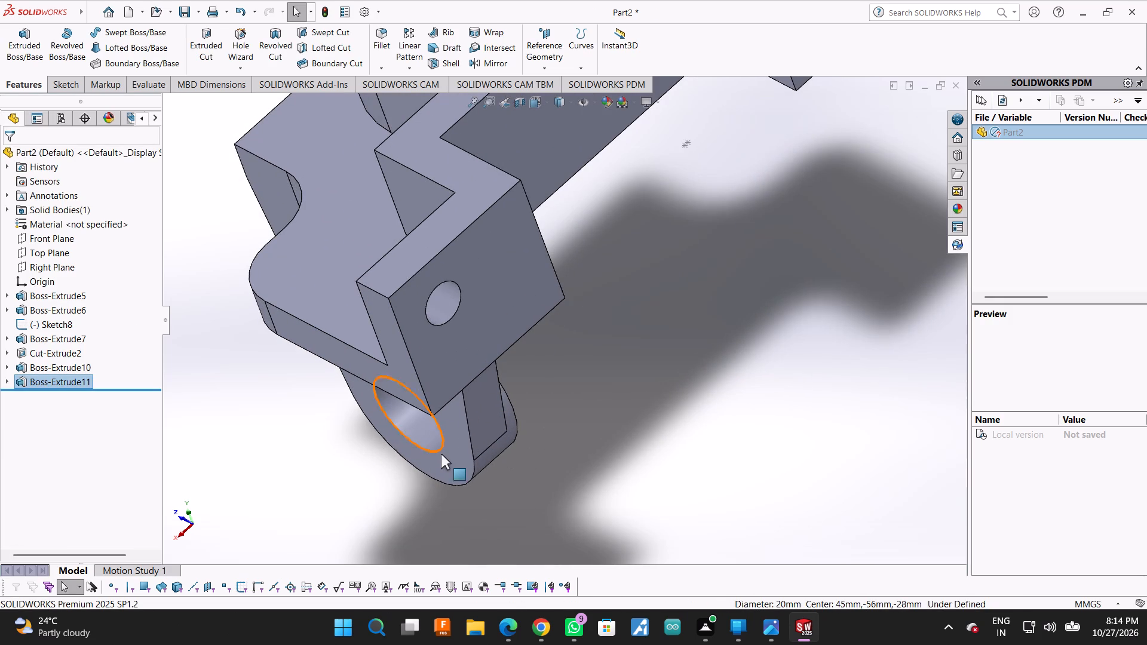
pyautogui.click(442, 454)
pyautogui.click(502, 421)
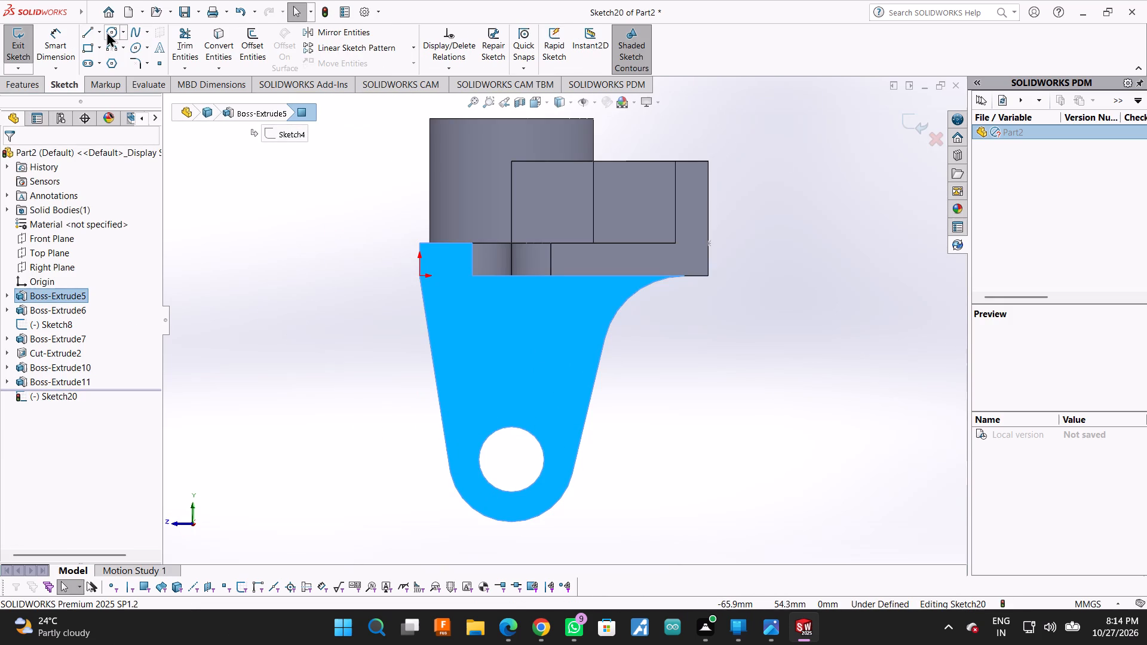
pyautogui.click(106, 31)
pyautogui.click(511, 459)
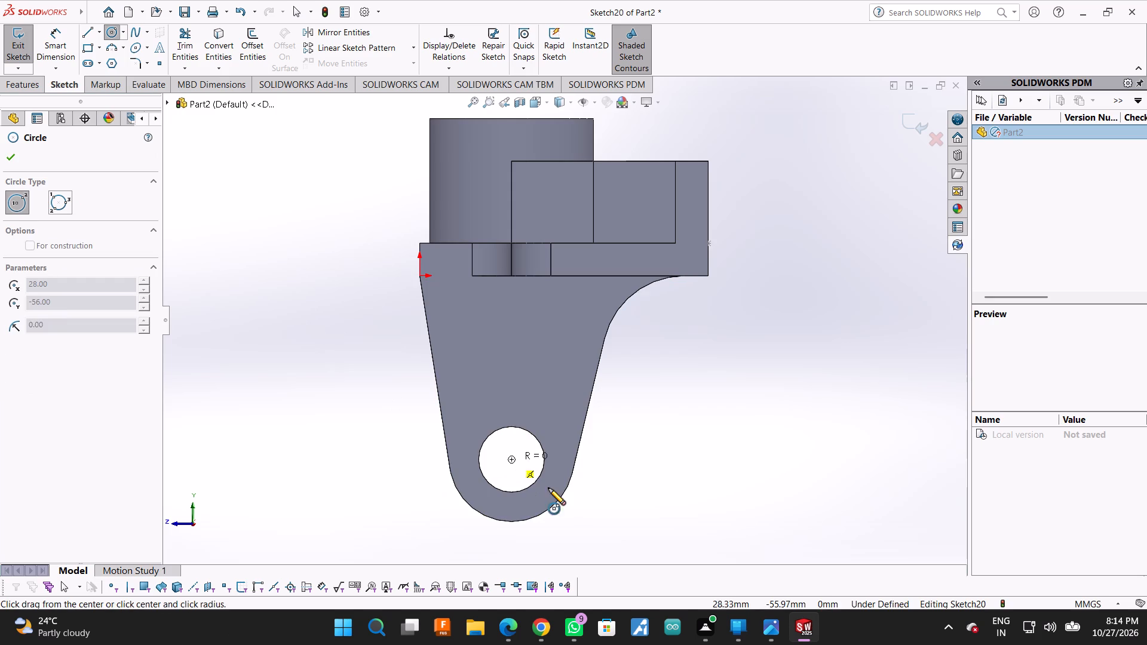
pyautogui.click(550, 509)
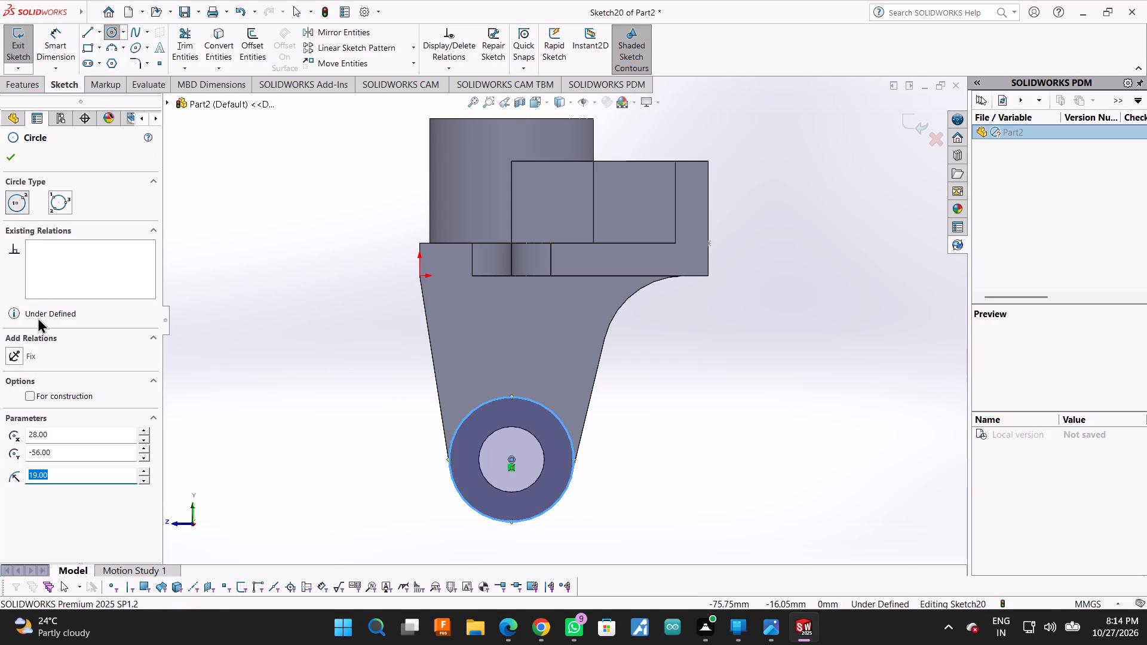
pyautogui.click(9, 159)
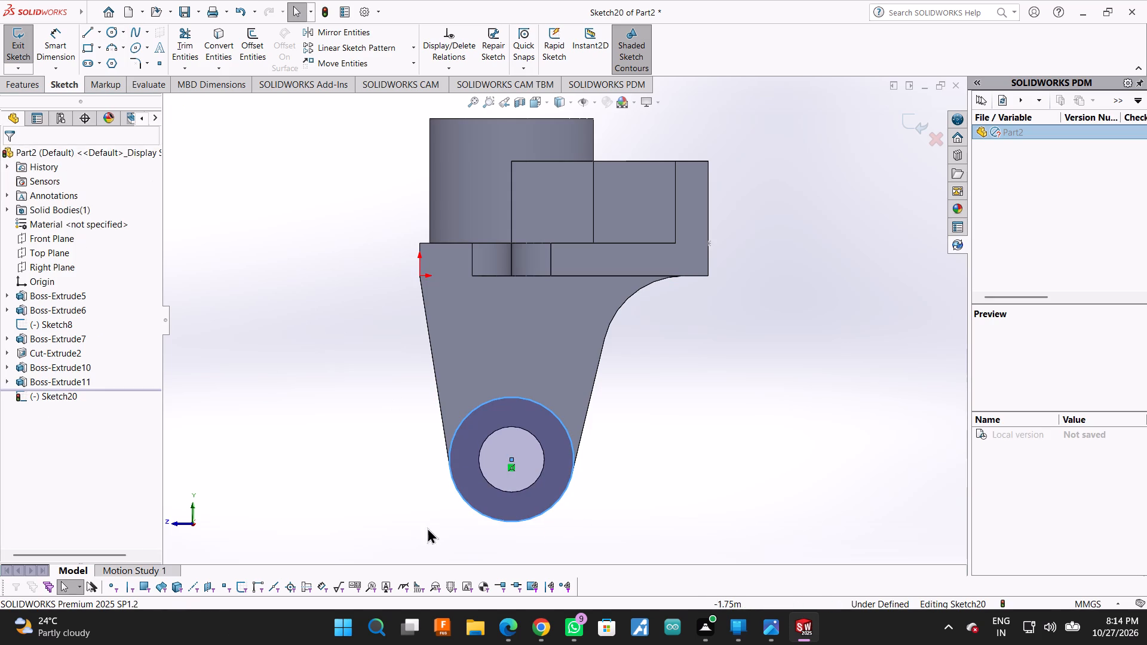
pyautogui.click(509, 427)
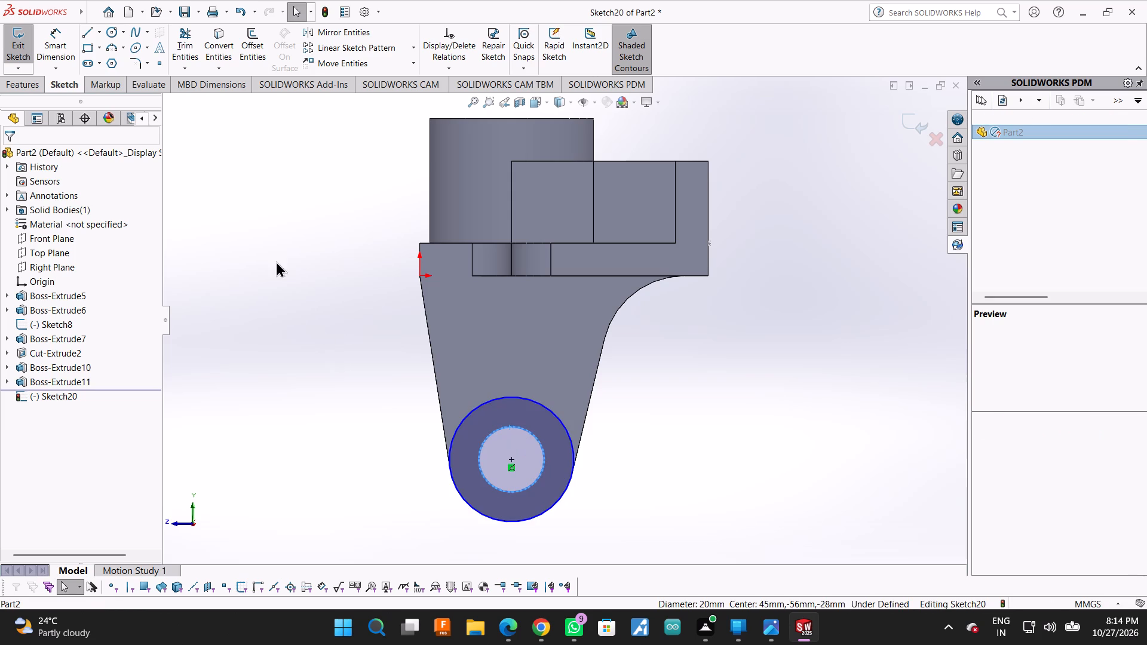
pyautogui.click(221, 36)
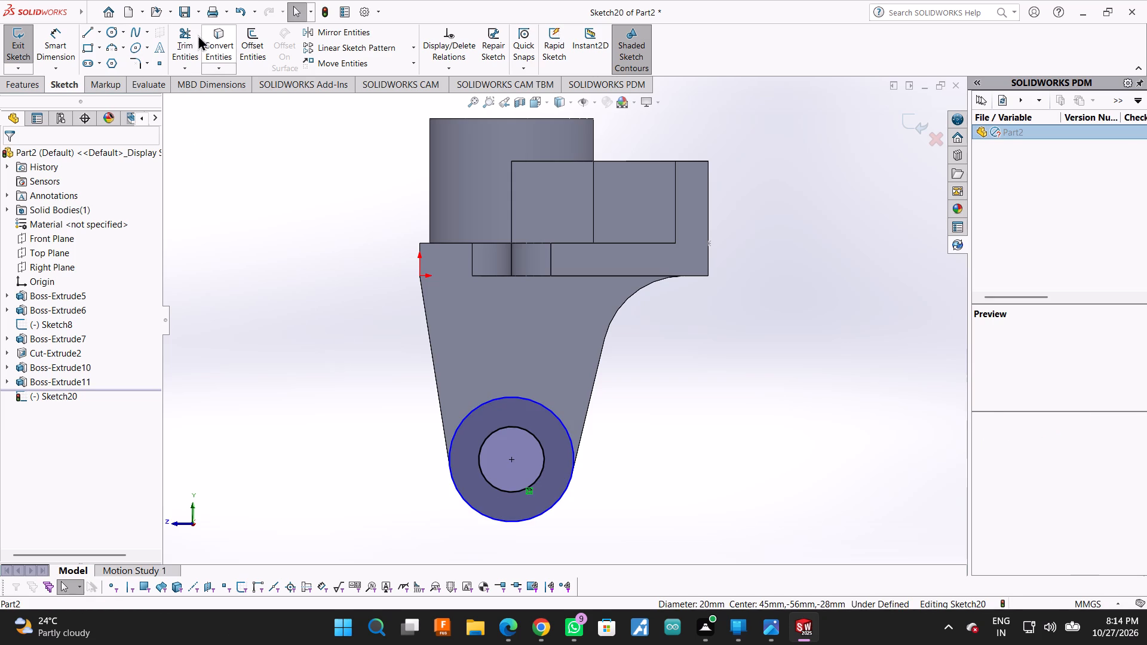
# Extrude the ring sketch 3 mm outward from the lug's outer face as a blind boss merged with the body.
pyautogui.click(38, 80)
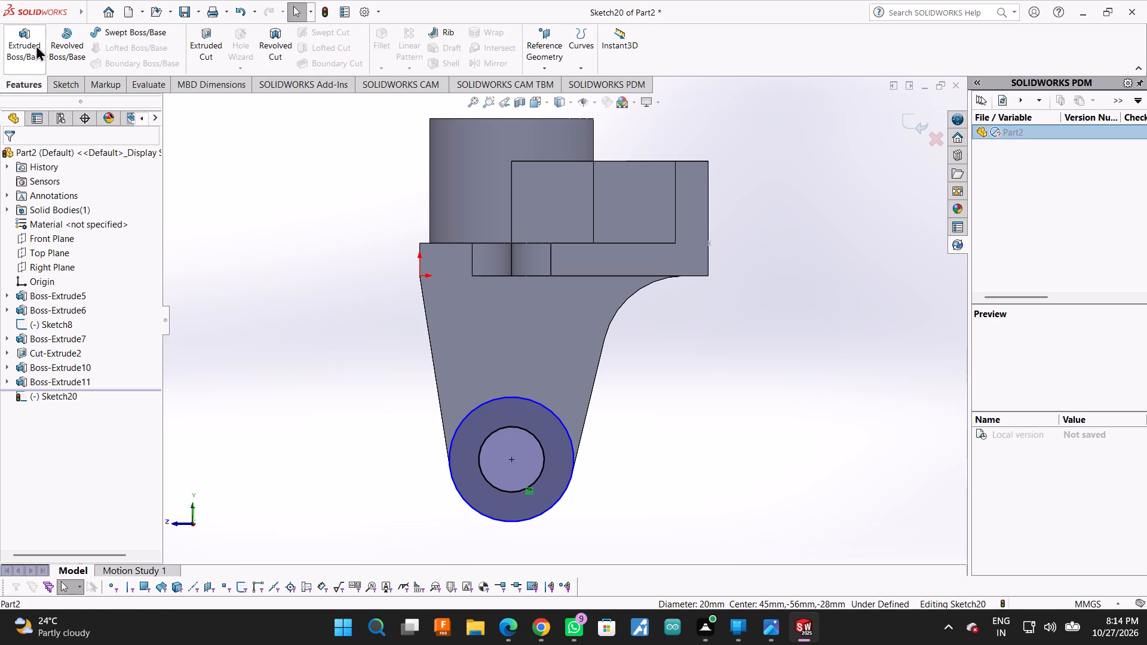
pyautogui.click(21, 24)
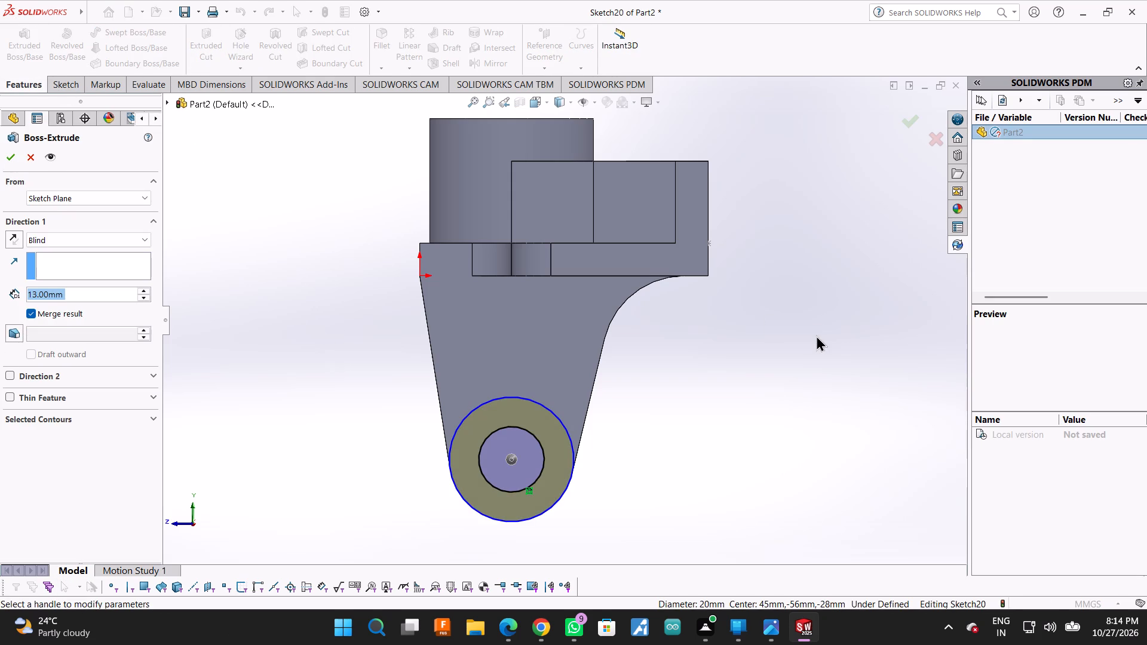
pyautogui.scroll(-1, 725, 373)
pyautogui.scroll(1, 634, 399)
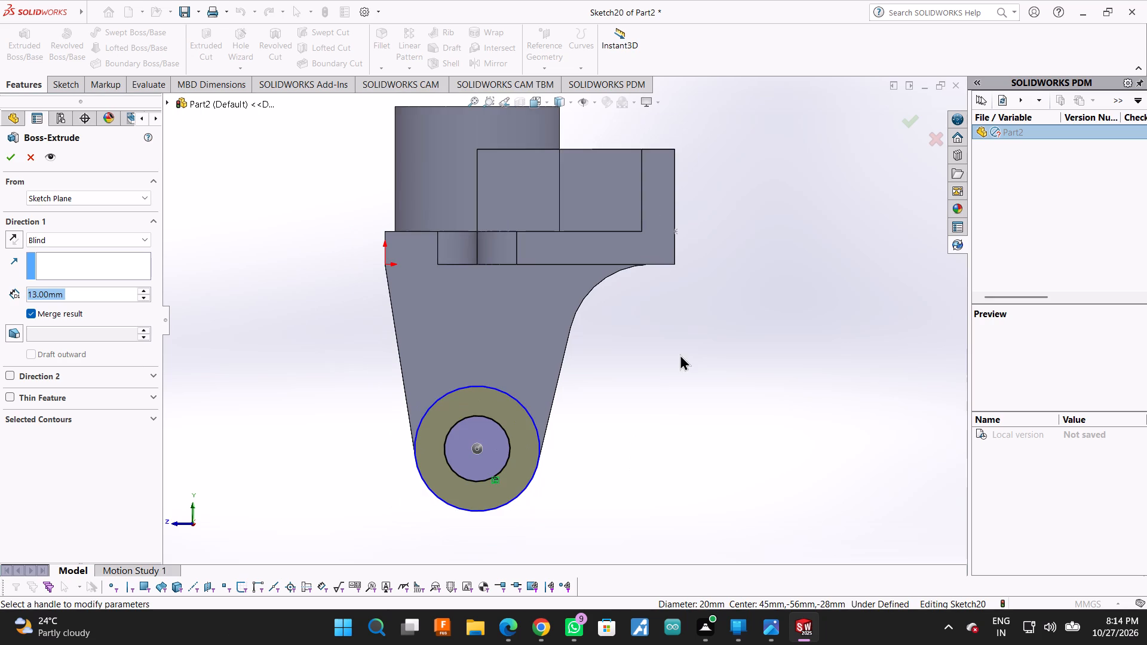
pyautogui.middleClick(580, 466)
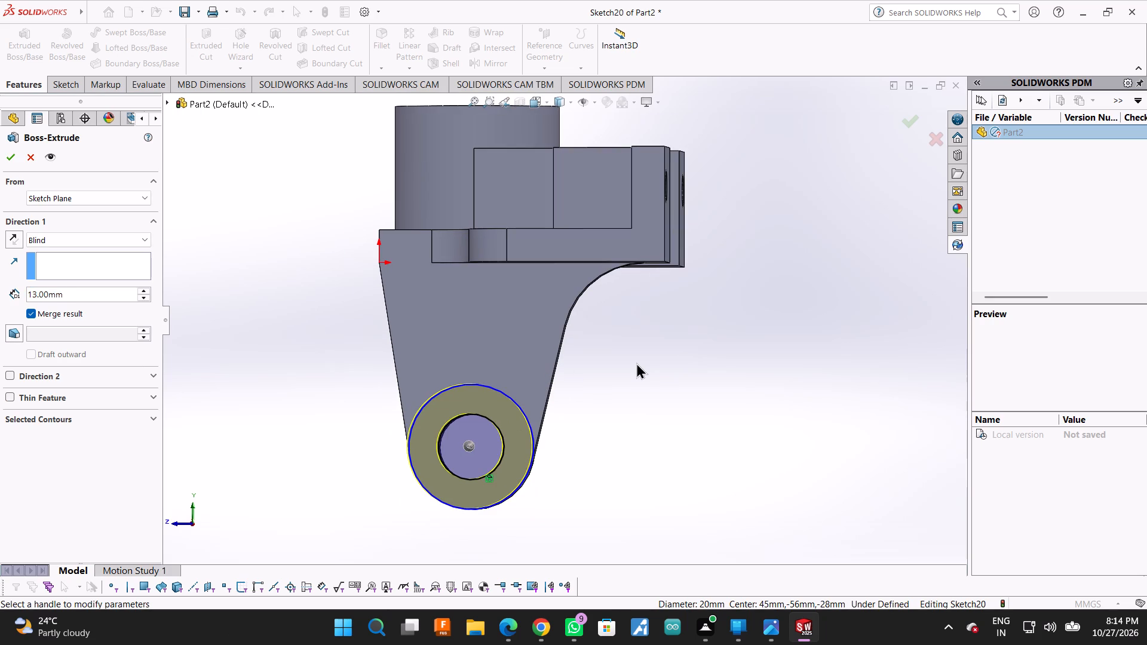
pyautogui.doubleClick(69, 290)
pyautogui.press('3')
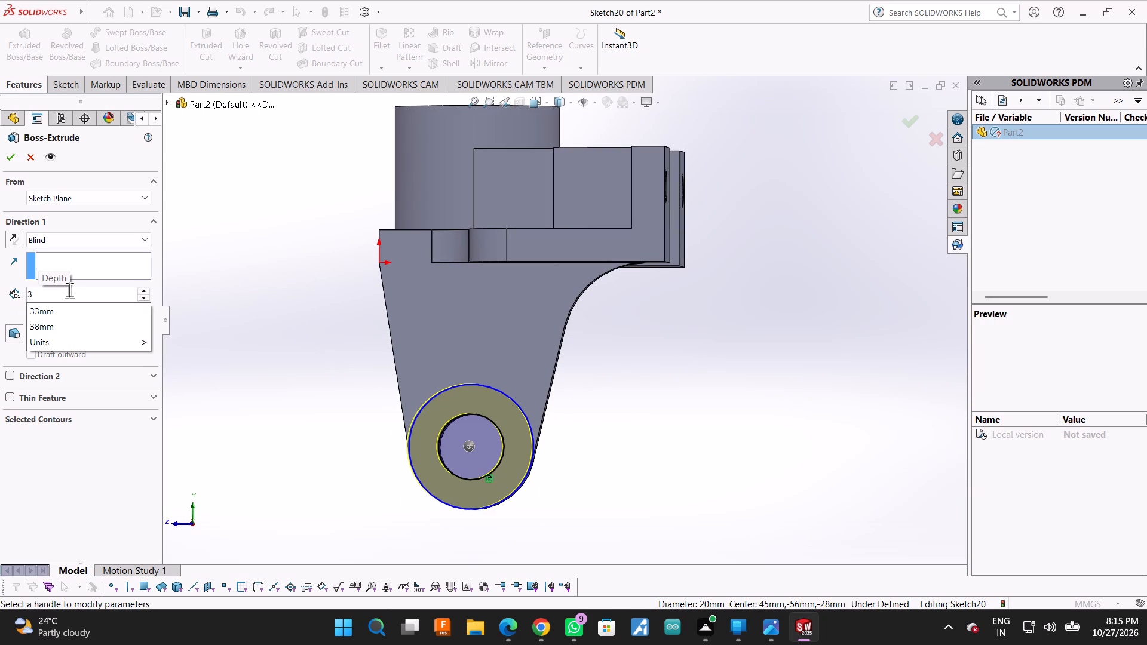
pyautogui.press('Return')
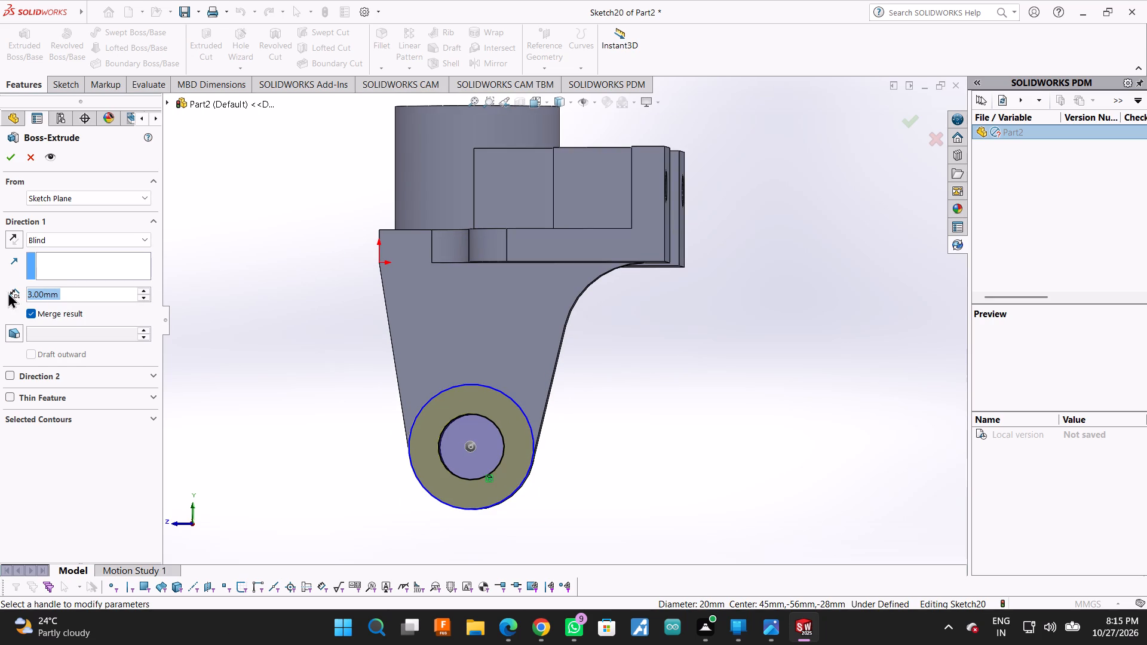
pyautogui.click(8, 238)
pyautogui.click(8, 238)
pyautogui.click(6, 154)
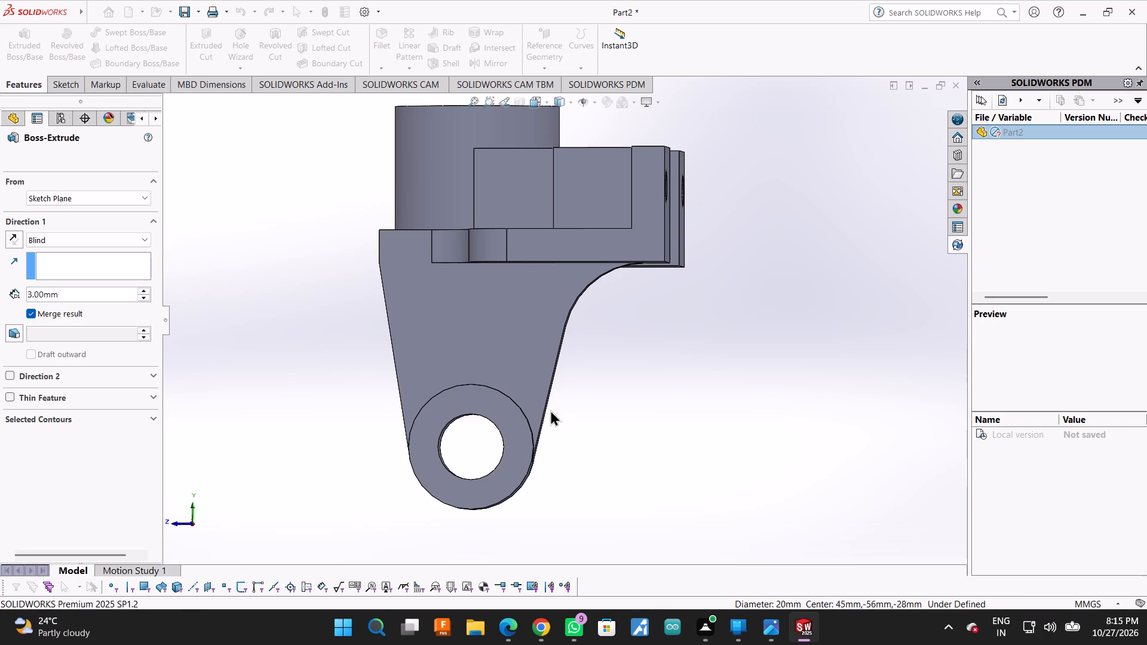
# Examine the round boss on both sides of the lug and the bracket as a whole.
pyautogui.moveTo(621, 400); pyautogui.dragTo(597, 420, button='middle')
pyautogui.scroll(-3, 588, 431)
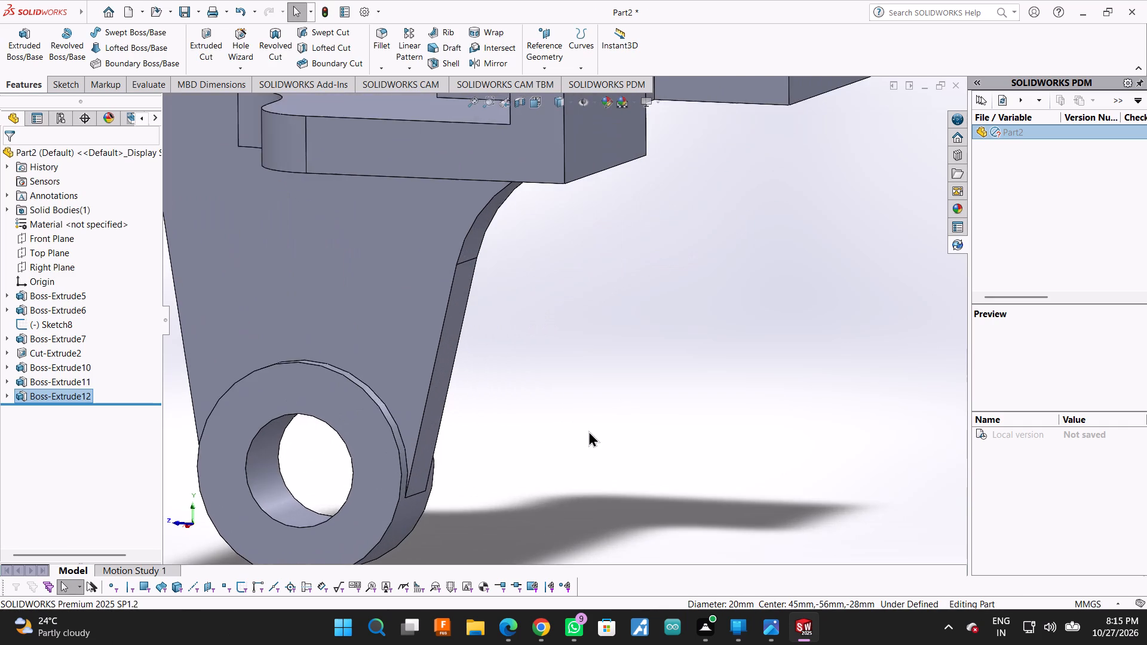
pyautogui.moveTo(588, 431); pyautogui.dragTo(505, 448, button='middle')
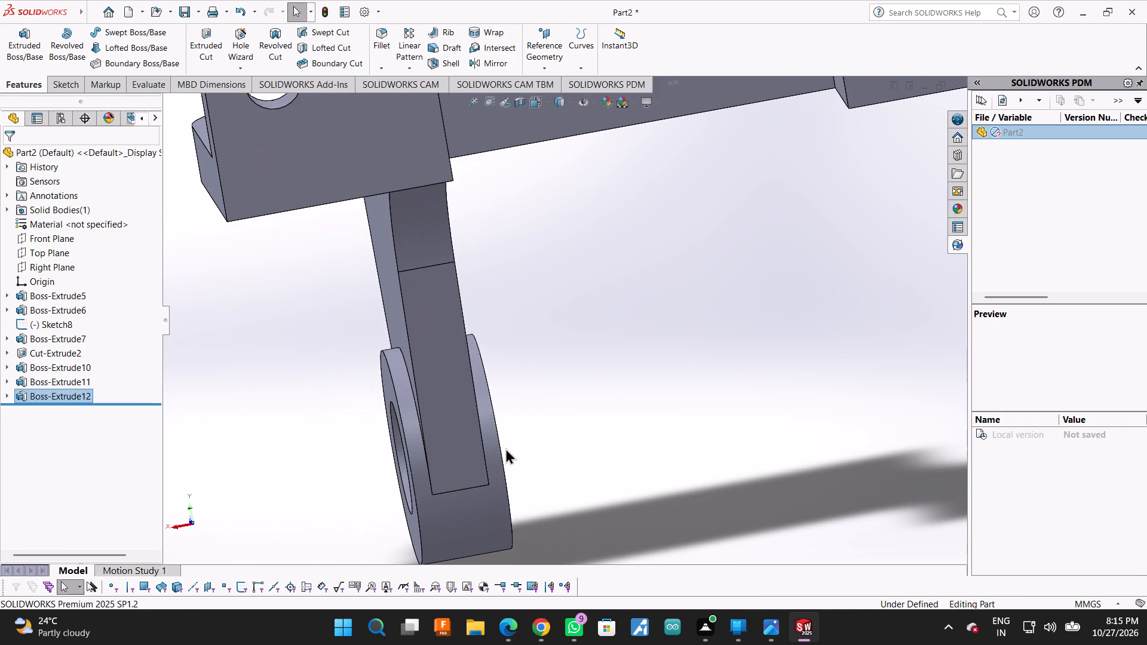
pyautogui.middleClick(553, 435)
pyautogui.moveTo(496, 431); pyautogui.dragTo(609, 402, button='middle')
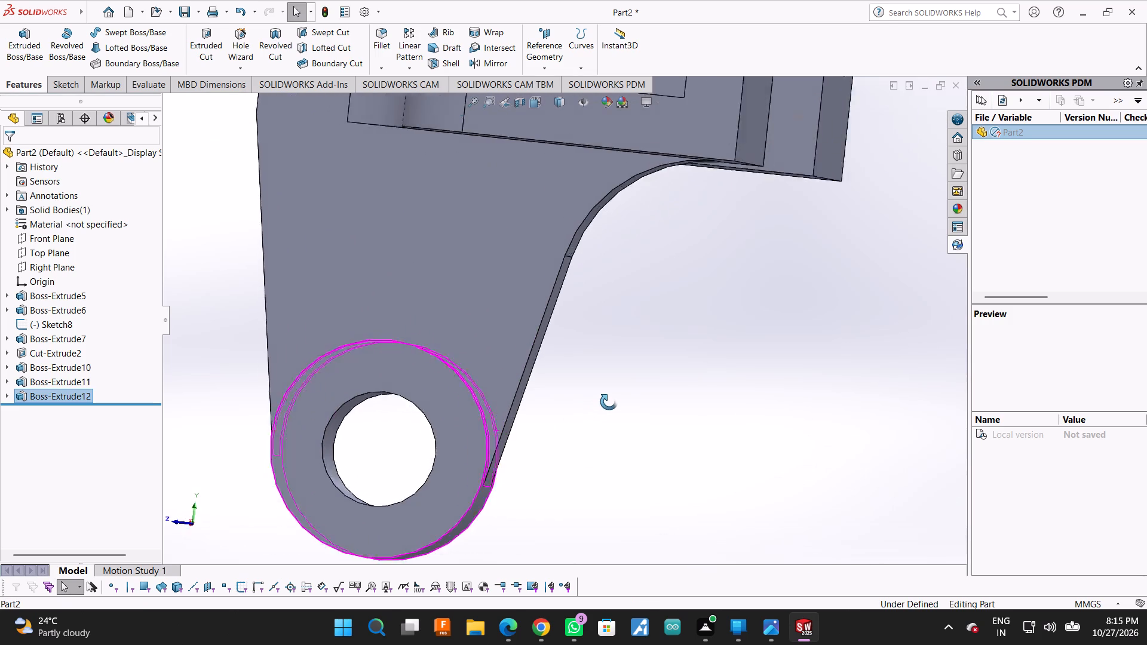
pyautogui.moveTo(609, 402); pyautogui.dragTo(619, 401, button='middle')
pyautogui.scroll(-2, 619, 401)
pyautogui.scroll(7, 619, 401)
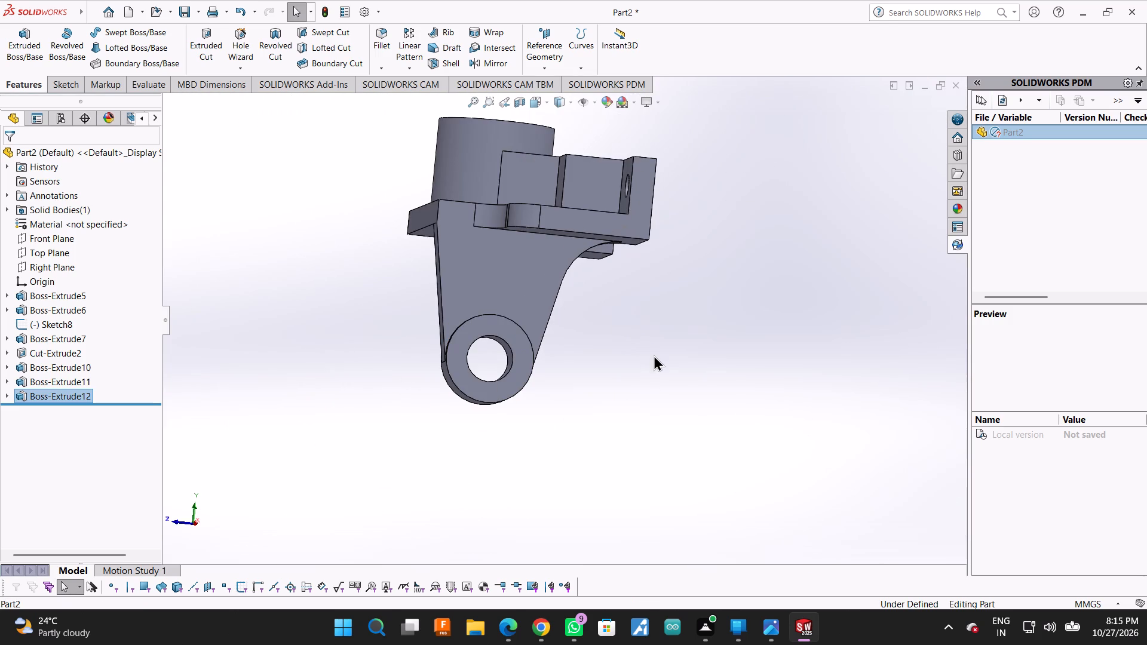
pyautogui.scroll(2, 666, 379)
pyautogui.scroll(2, 615, 285)
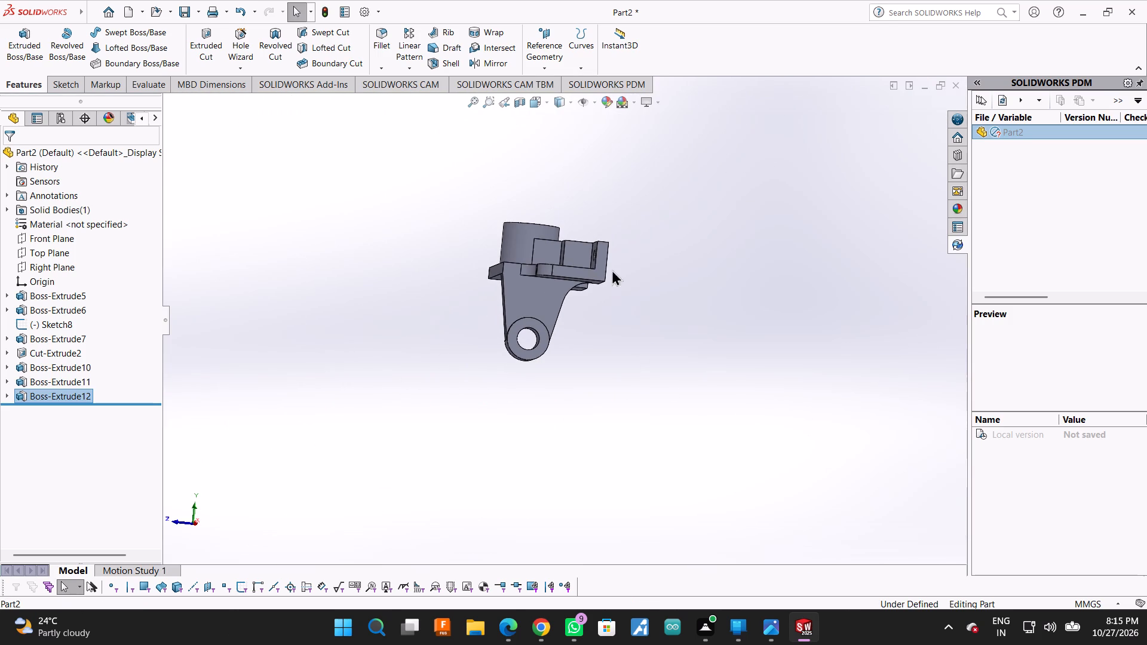
pyautogui.scroll(1, 667, 195)
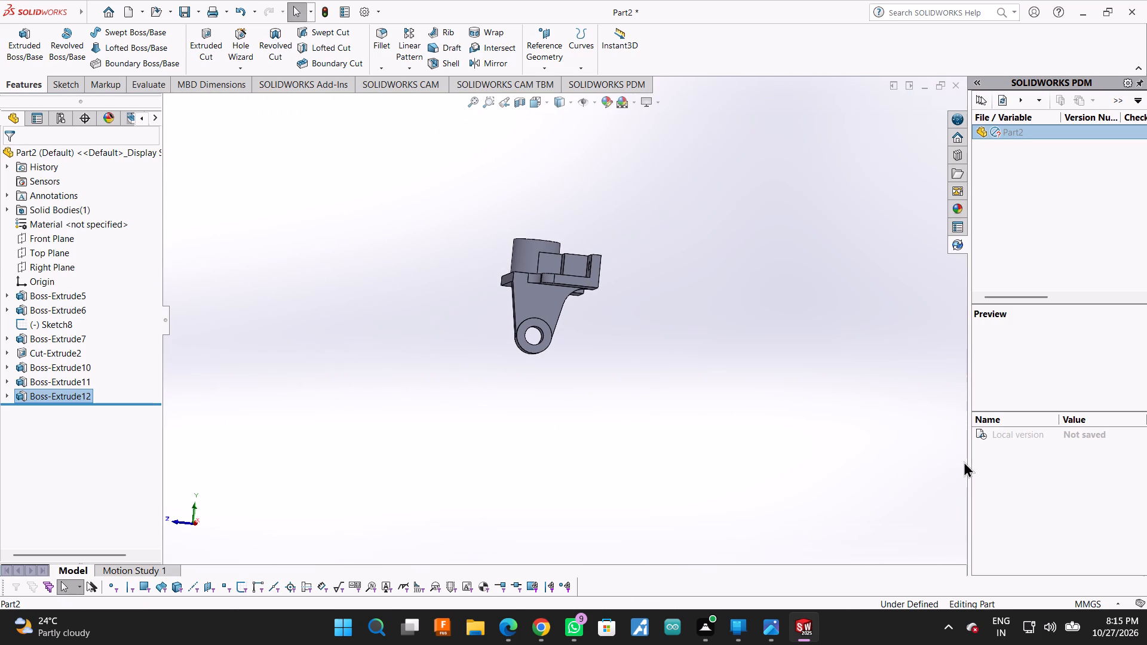
# Collapse the SOLIDWORKS PDM pane to widen the modelling area.
pyautogui.moveTo(968, 465); pyautogui.dragTo(1146, 469)
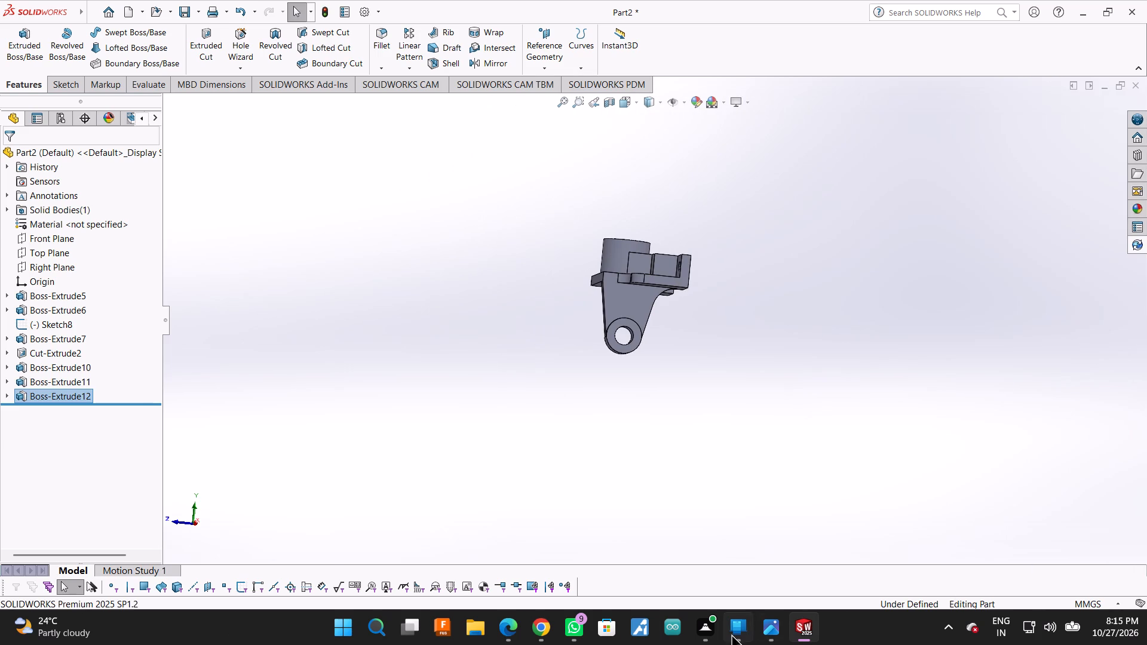
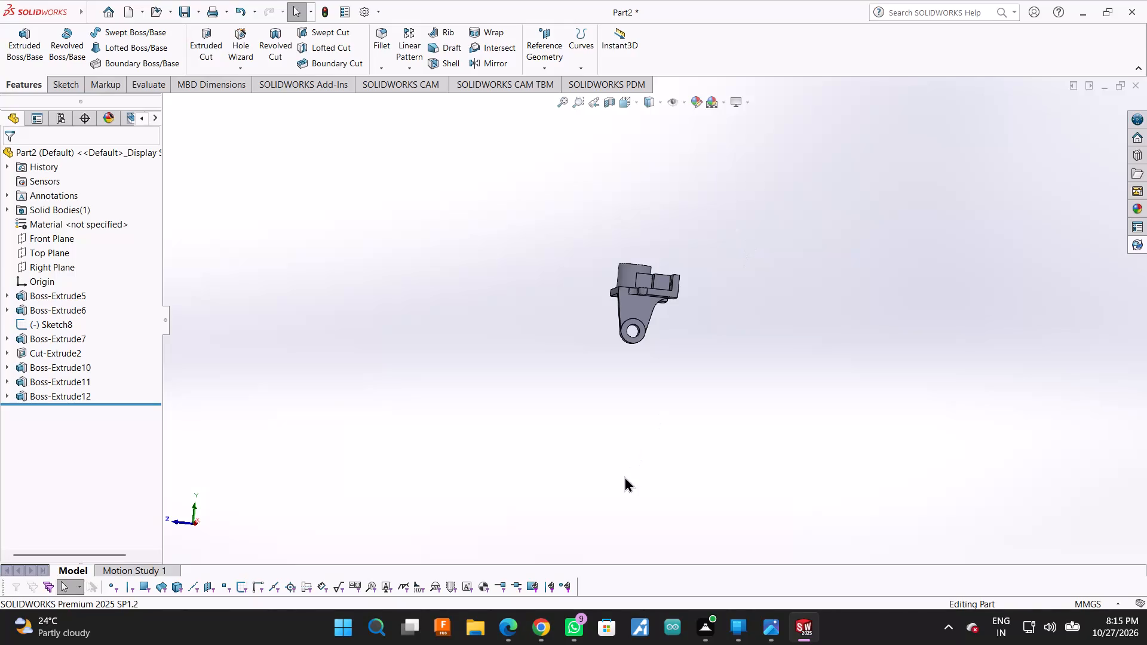
# Start a new sketch on the base plate's narrow side face next to the upright cylinder, on the side opposite the previous view.
pyautogui.scroll(-5, 642, 286)
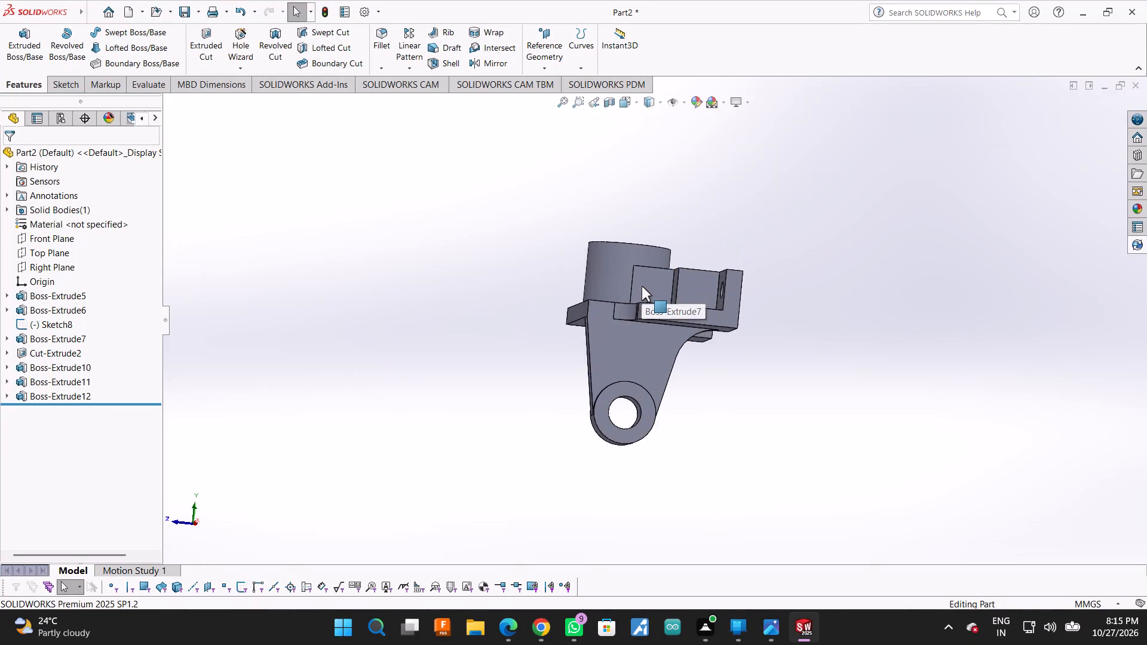
pyautogui.scroll(-8, 642, 286)
pyautogui.scroll(4, 642, 286)
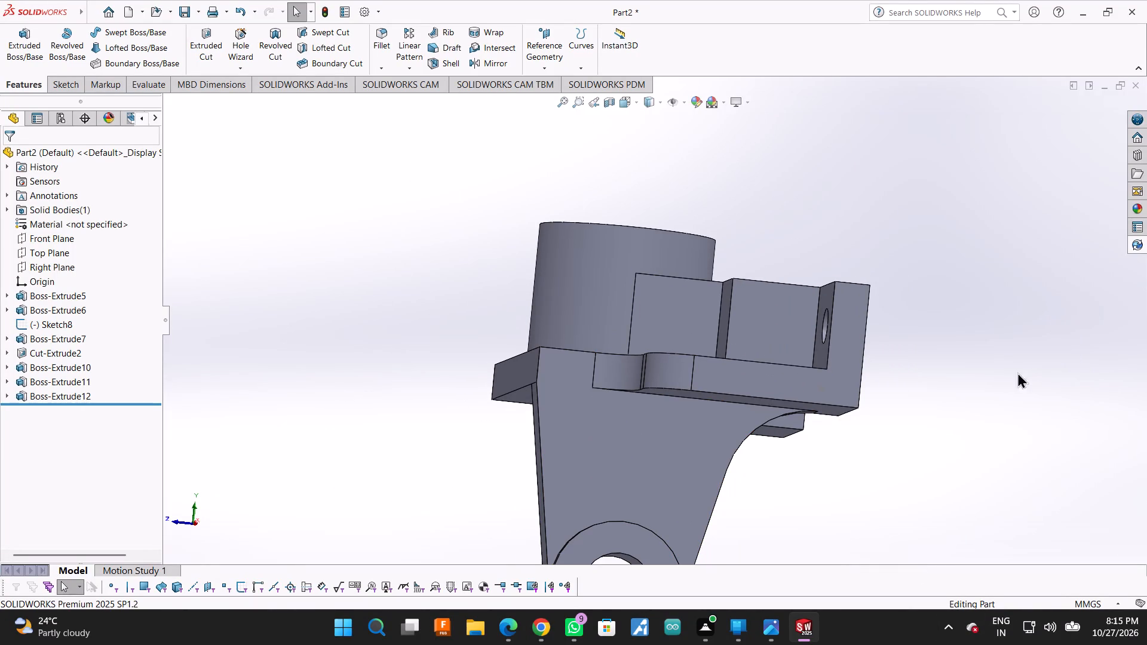
pyautogui.rightClick(909, 318)
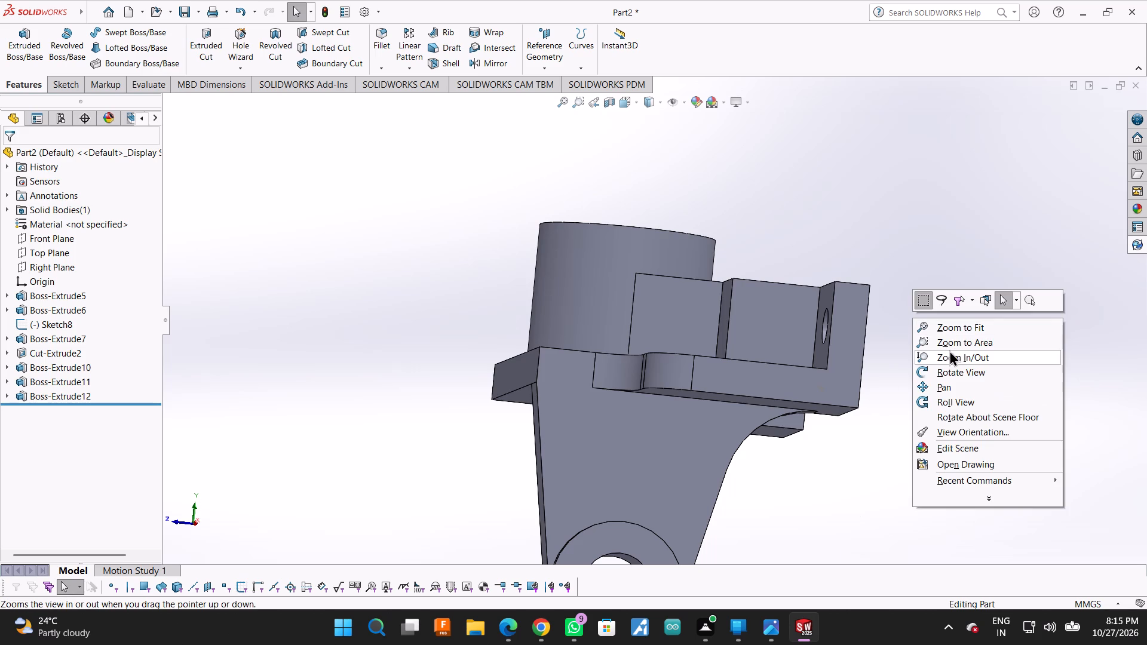
pyautogui.click(950, 363)
pyautogui.press('Escape')
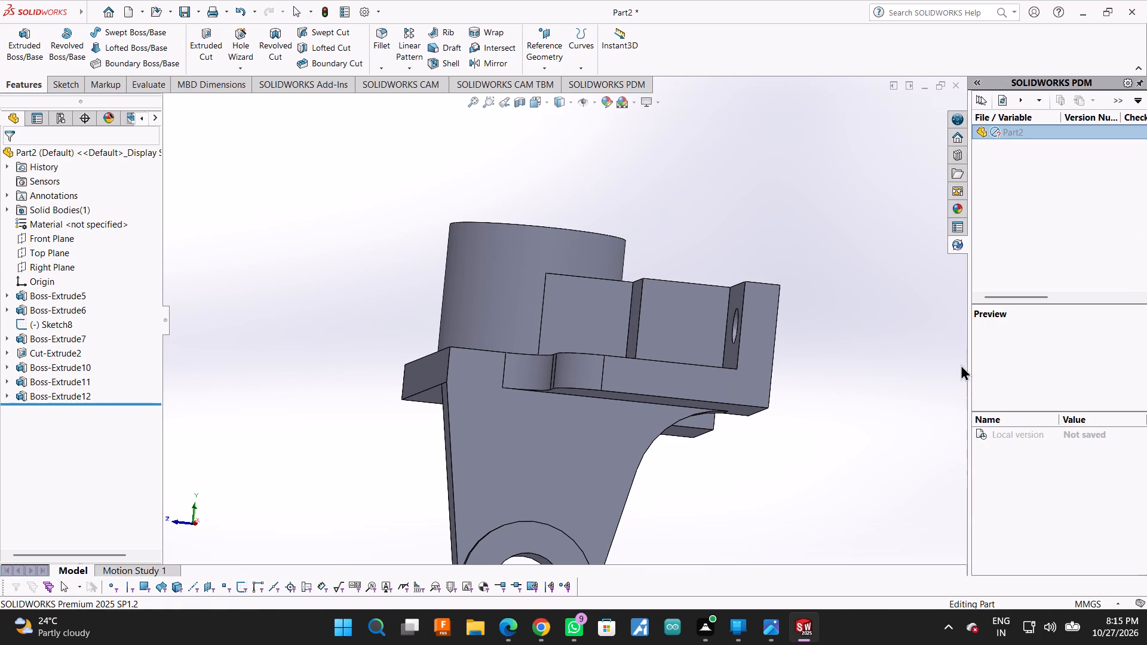
pyautogui.moveTo(968, 365); pyautogui.dragTo(1146, 357)
pyautogui.rightClick(902, 328)
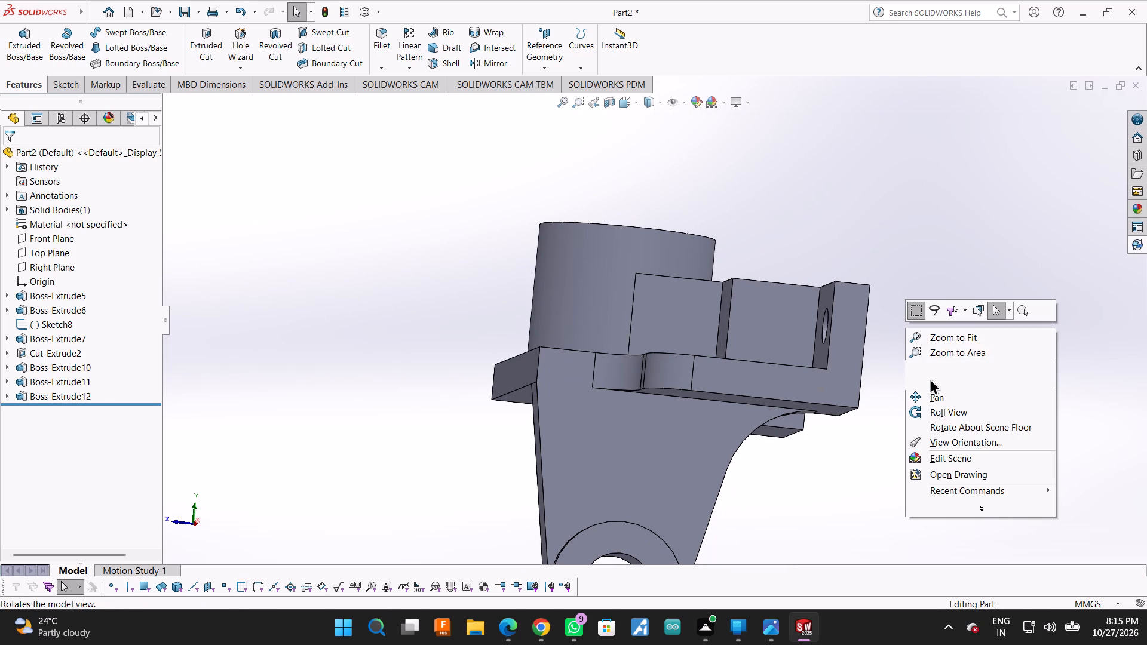
pyautogui.click(930, 378)
pyautogui.moveTo(901, 298); pyautogui.dragTo(631, 373)
pyautogui.scroll(2, 627, 377)
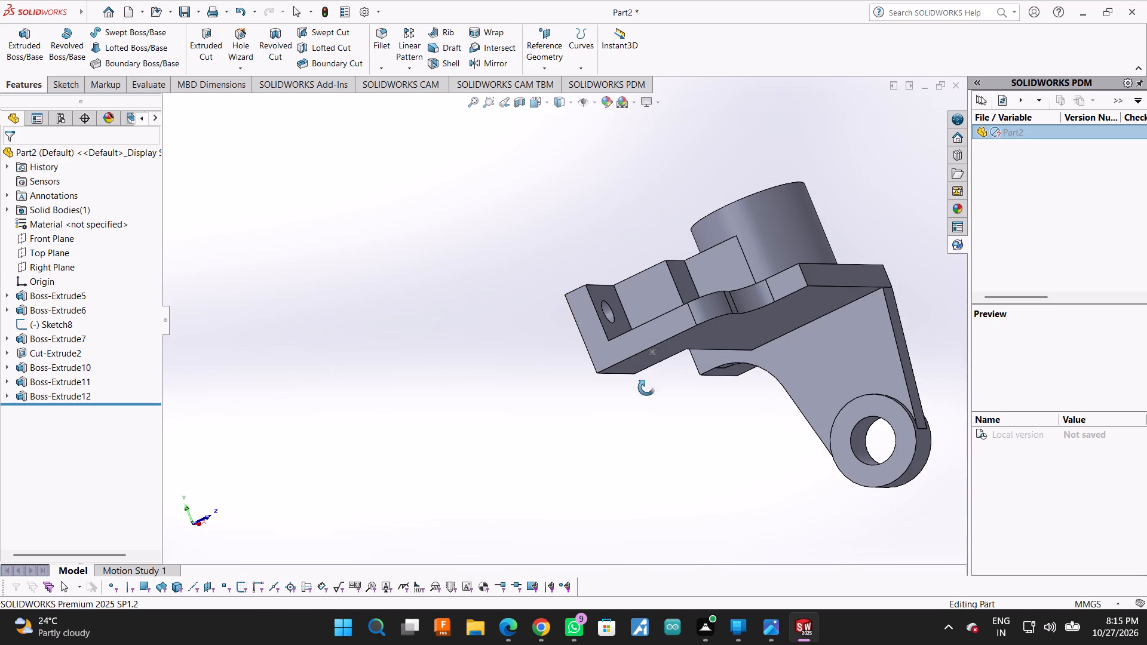
pyautogui.press('Escape')
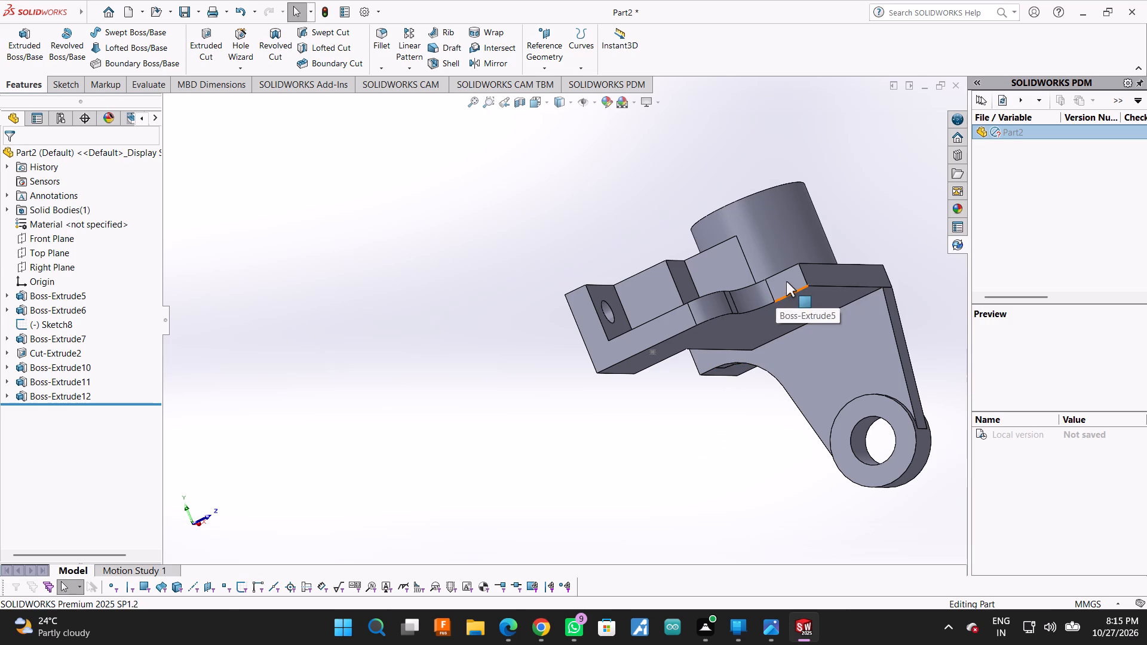
pyautogui.click(785, 282)
pyautogui.click(836, 243)
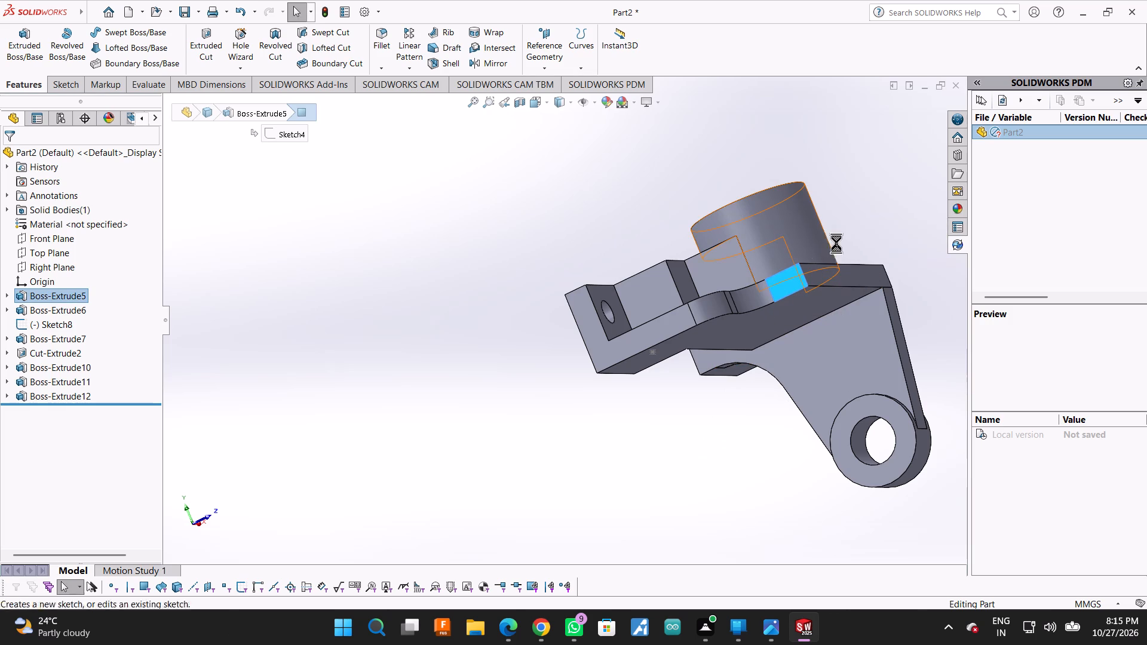
pyautogui.click(735, 348)
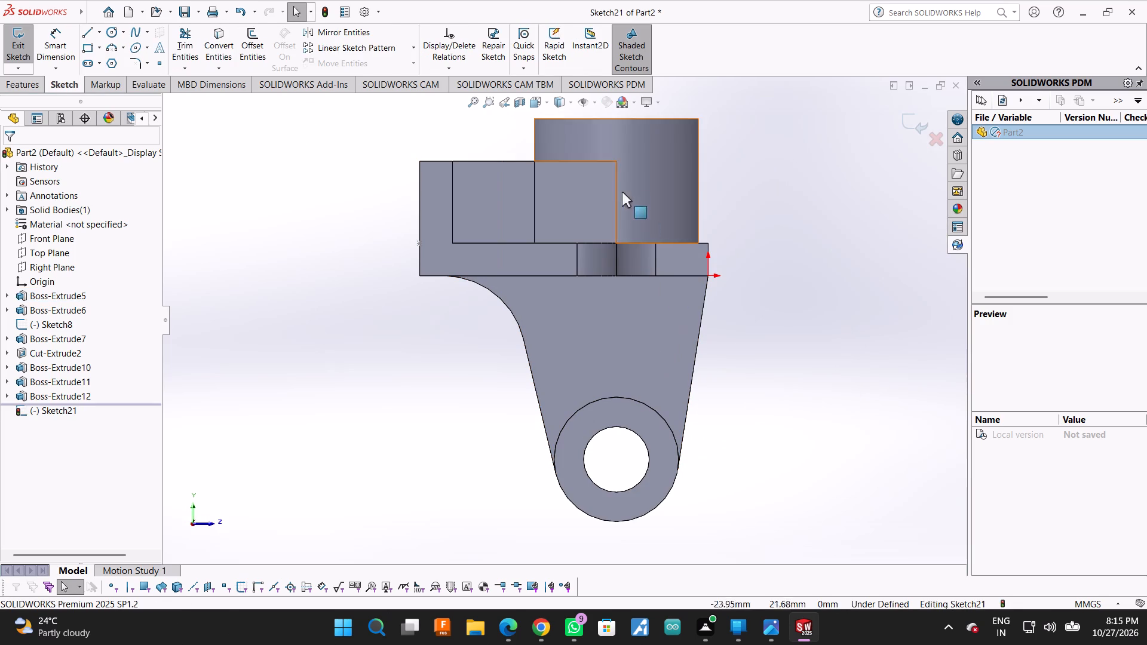
pyautogui.moveTo(967, 479); pyautogui.dragTo(1146, 475)
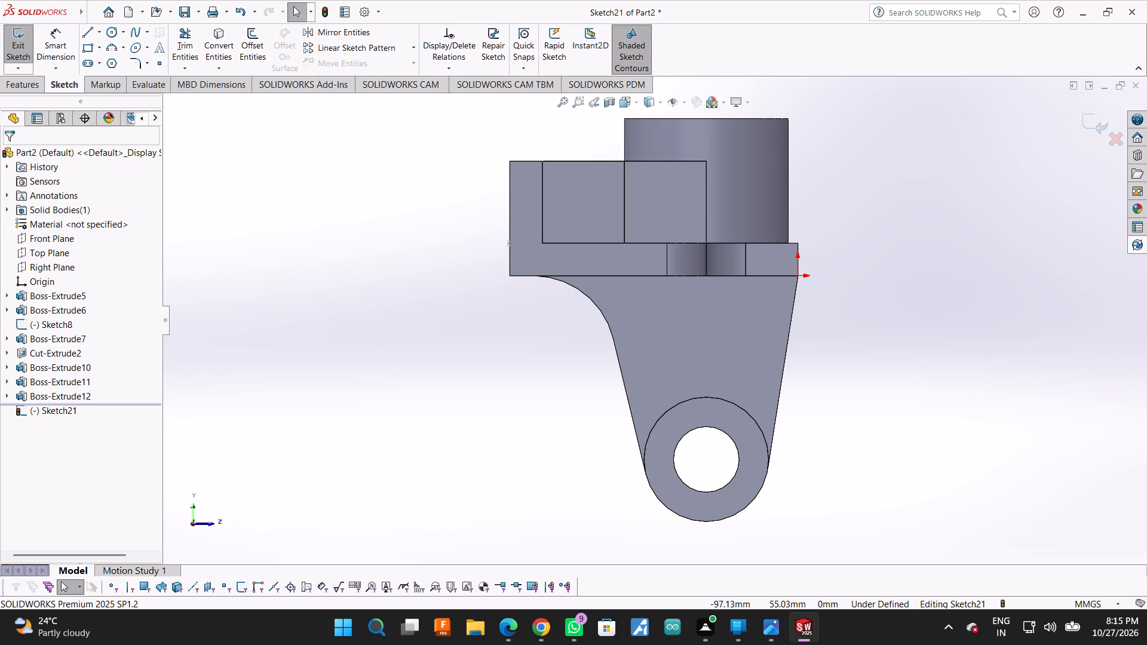
# Set the model's display style to Hidden Lines Visible.
pyautogui.click(659, 102)
pyautogui.click(652, 171)
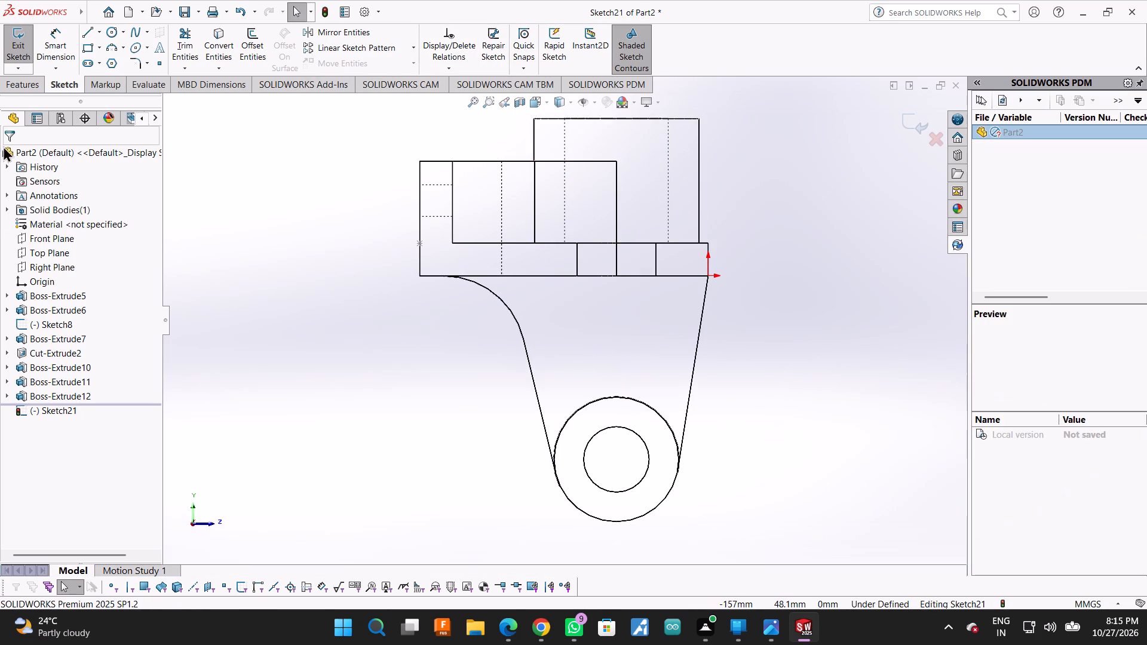
# Sketch two collinear horizontal lines along the base plate's bottom edge from the origin, 28 mm and about 29 mm long.
pyautogui.click(87, 30)
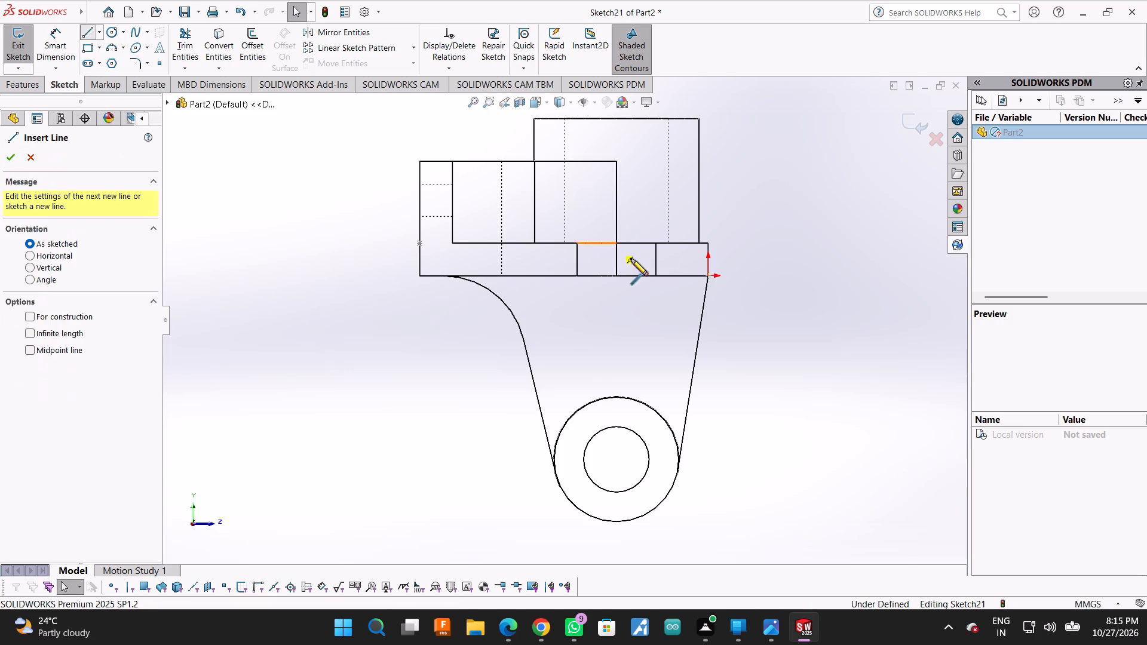
pyautogui.click(707, 277)
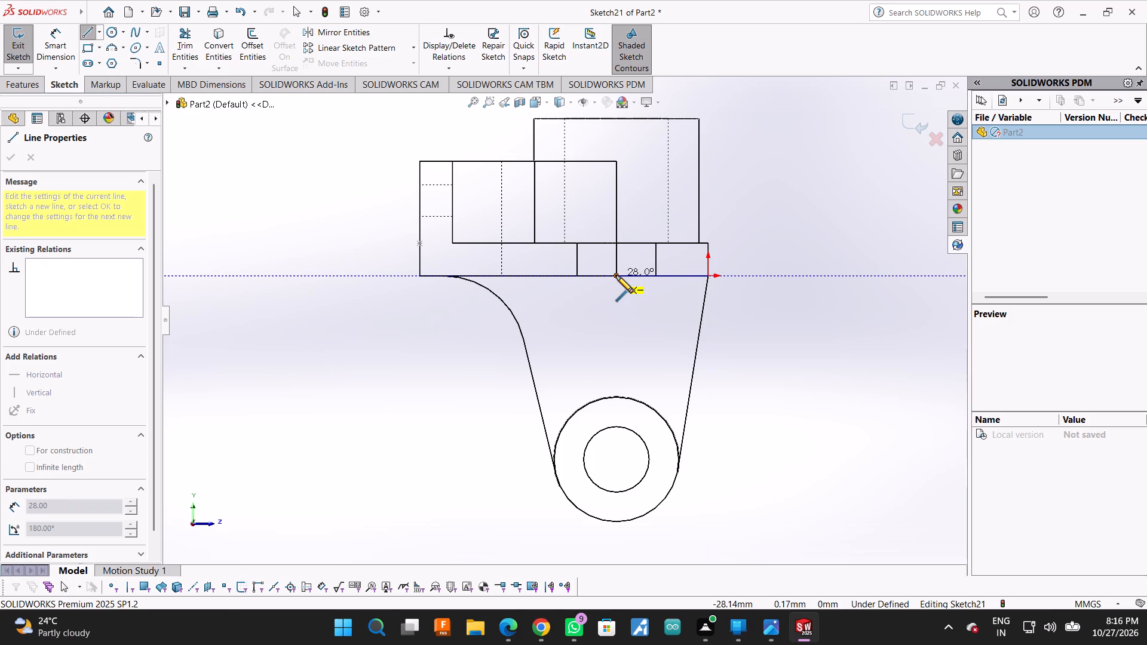
pyautogui.click(616, 275)
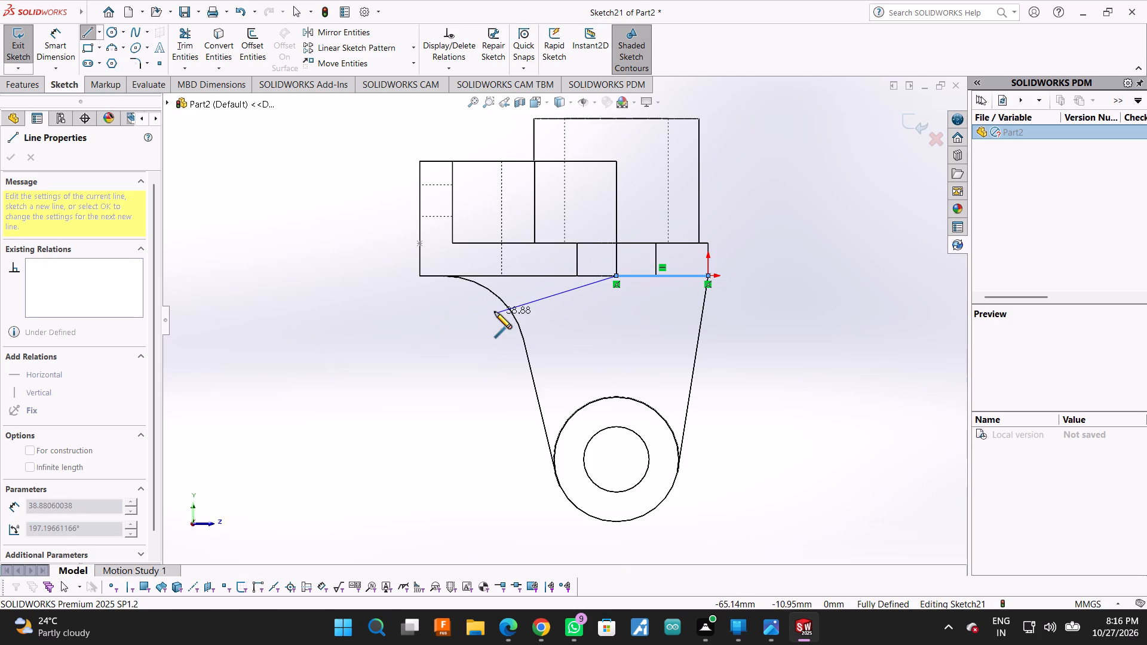
pyautogui.click(520, 277)
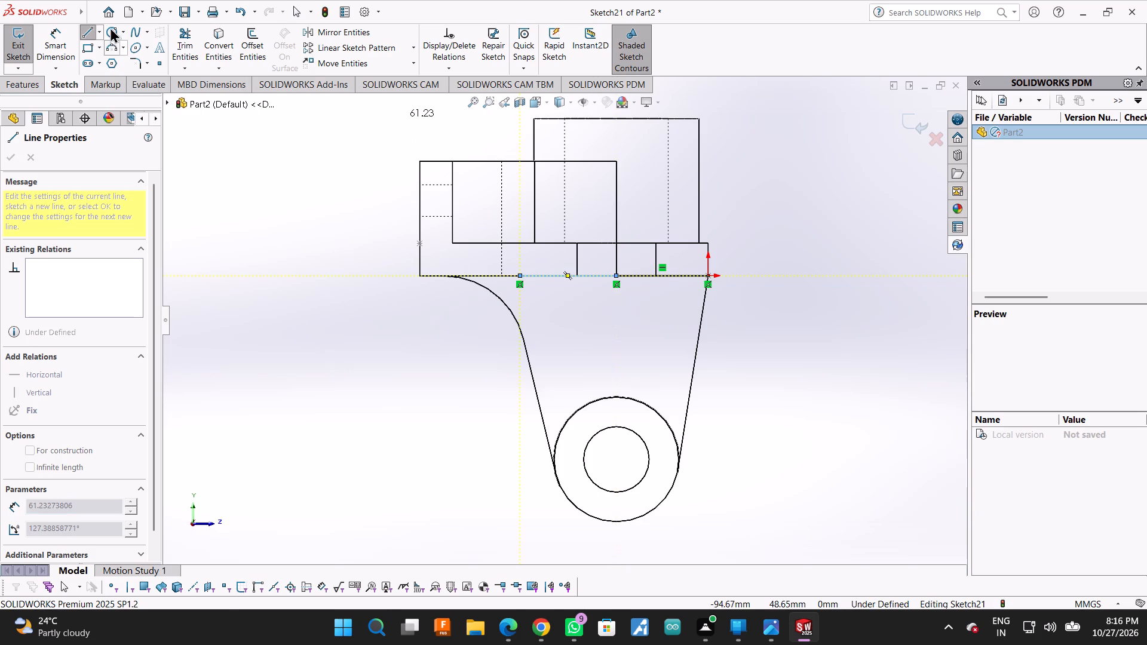
# Set the length of the line farther from the origin to 33 mm and add a length dimension to the line starting at the origin.
pyautogui.click(56, 38)
pyautogui.click(550, 274)
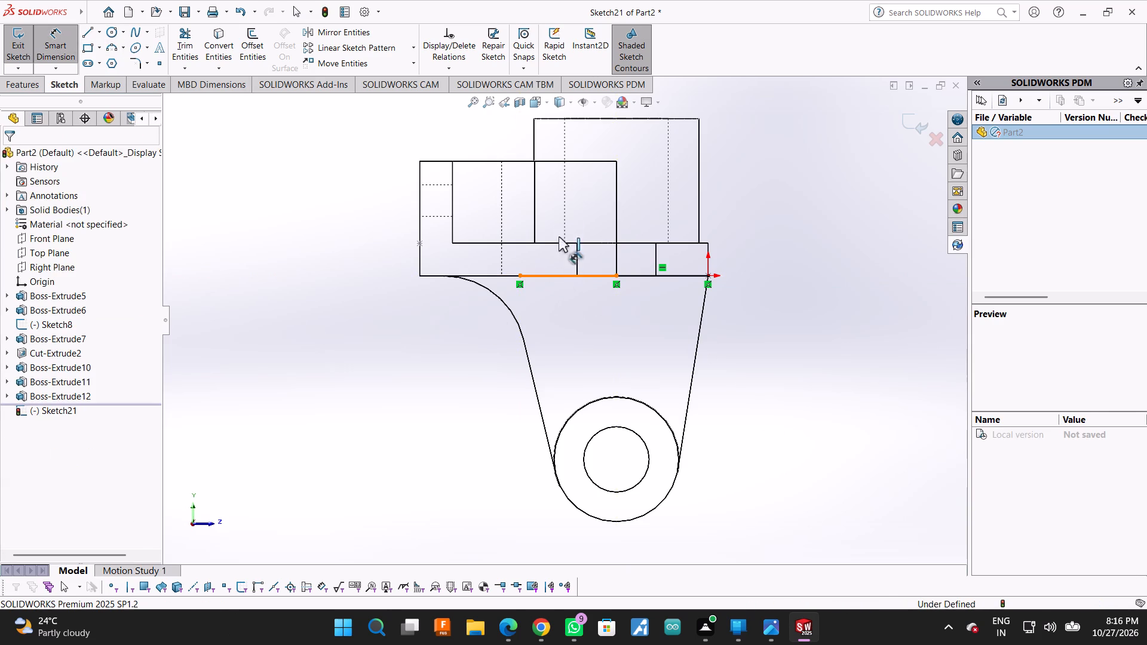
pyautogui.click(552, 192)
pyautogui.write('33')
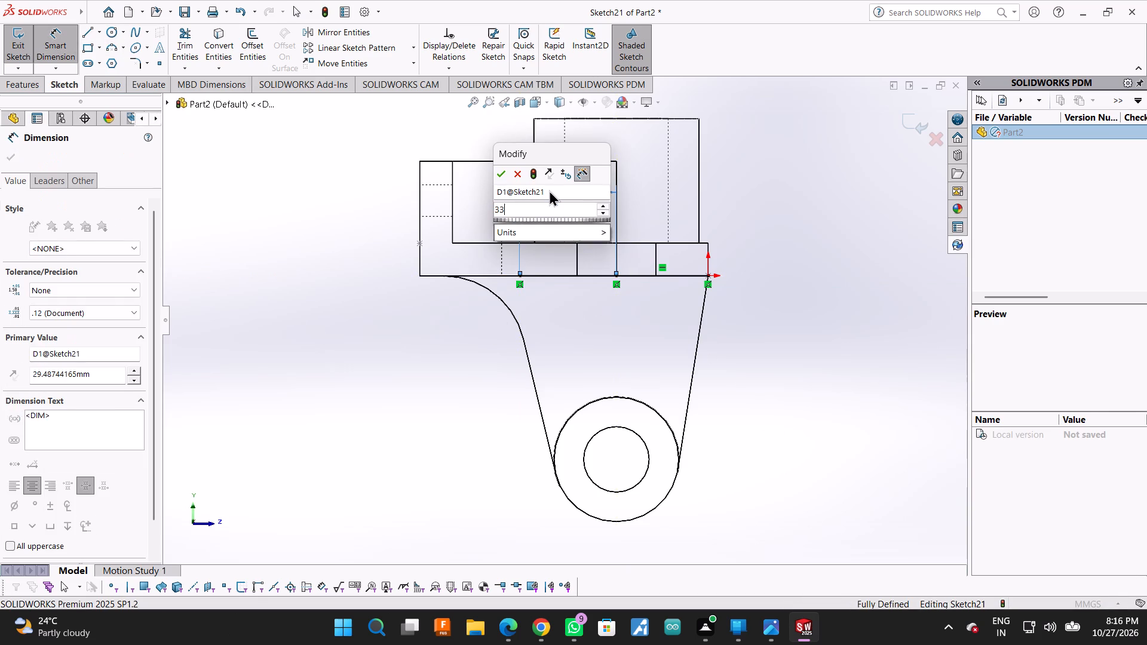
pyautogui.press('Return')
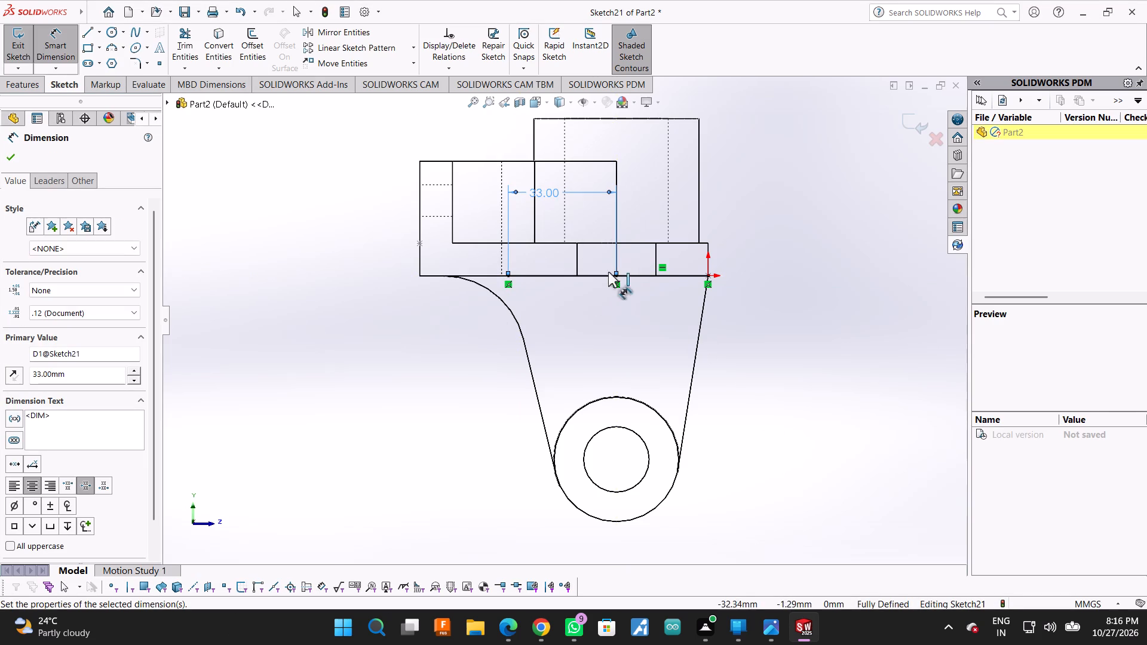
pyautogui.click(662, 274)
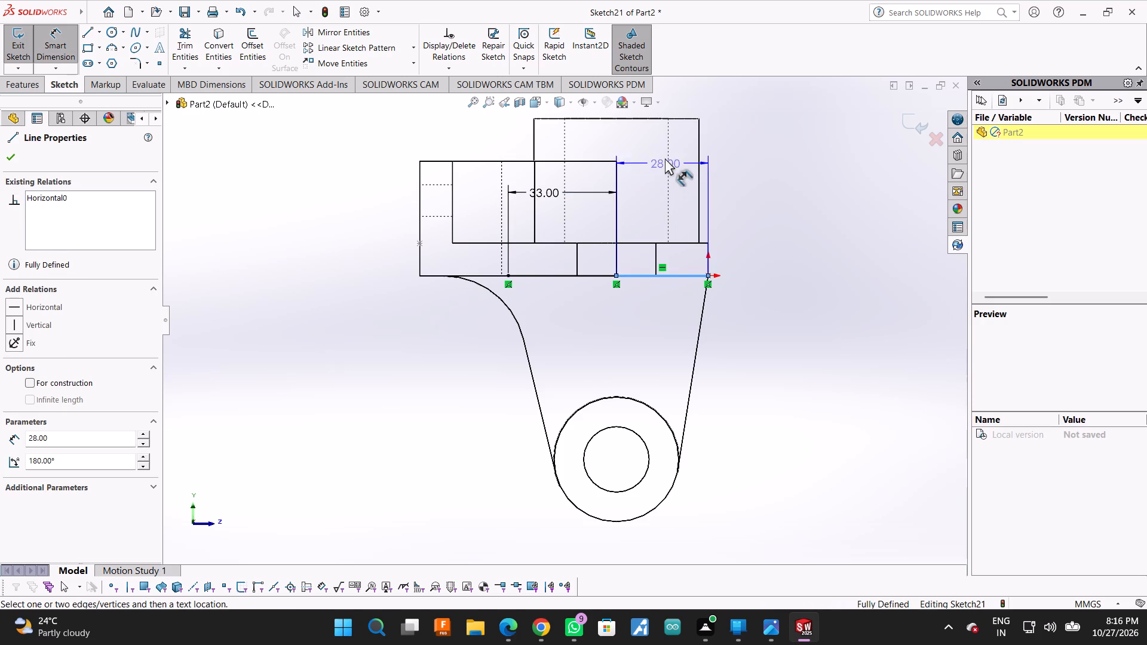
pyautogui.click(665, 158)
pyautogui.click(658, 303)
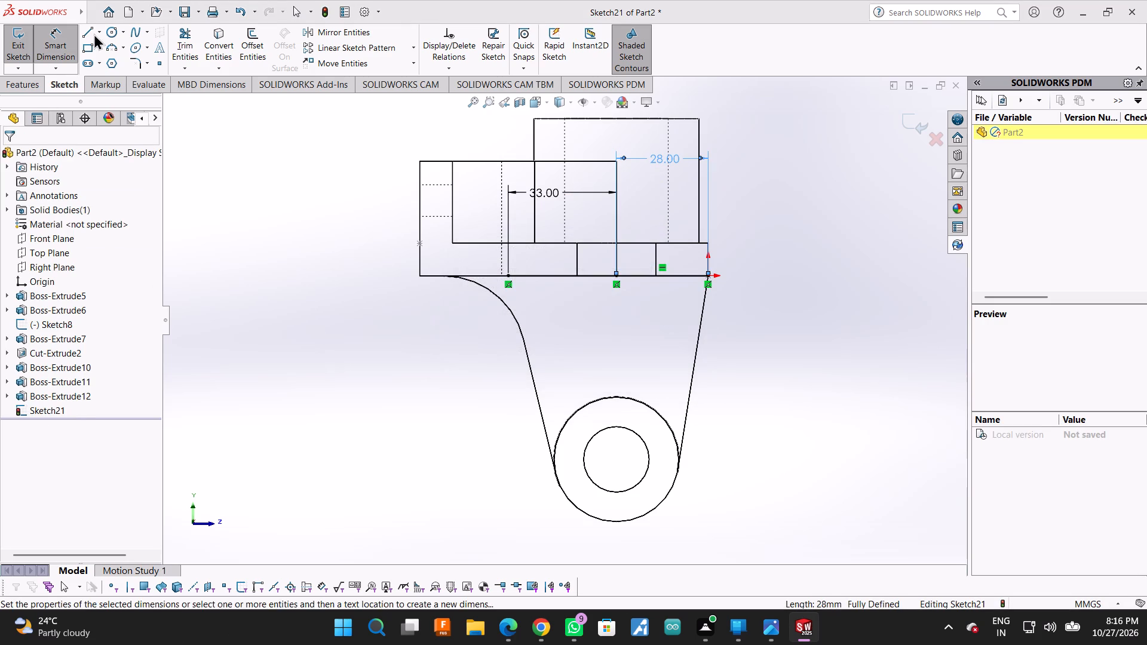
# Sketch a vertical line about 56 mm long from the two lines' shared endpoint down to the lug hole's centre.
pyautogui.click(85, 28)
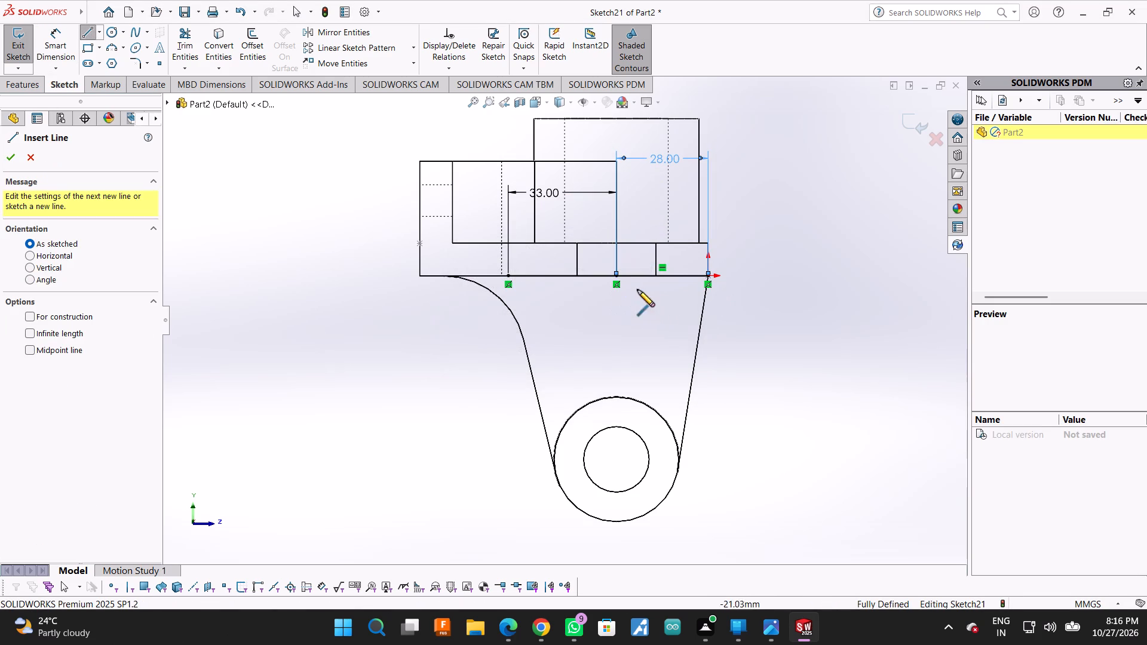
pyautogui.click(615, 277)
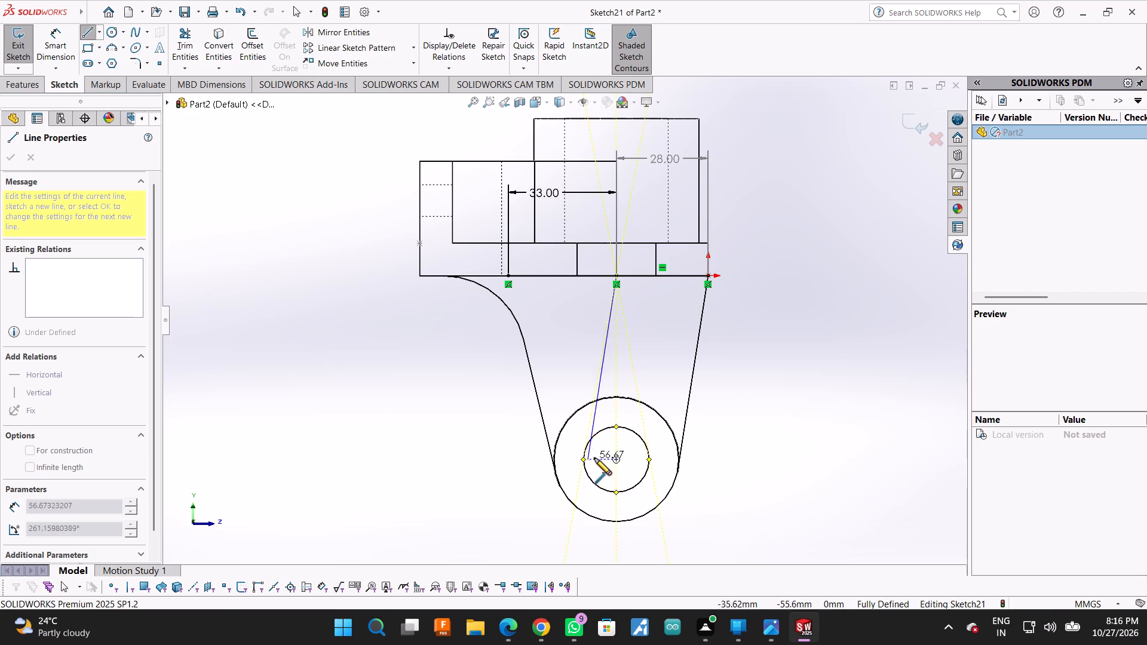
pyautogui.click(616, 461)
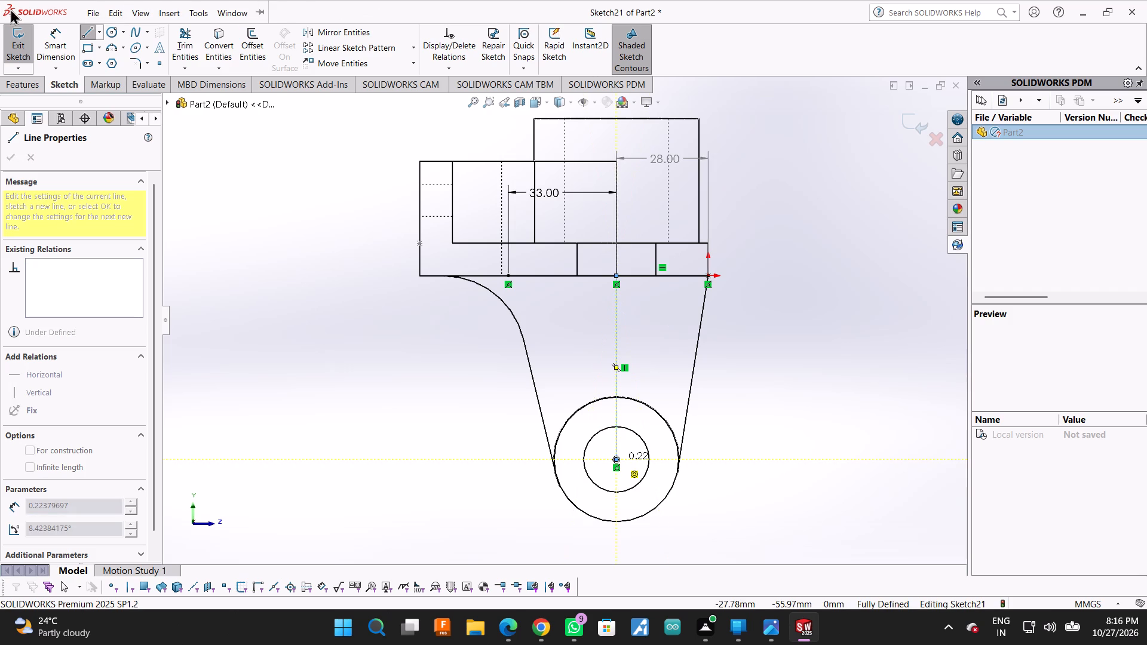
# Sketch two concentric circles at the lug hole's centre with radii of 10 mm and 19 mm, matching the hole and boss edges.
pyautogui.click(109, 32)
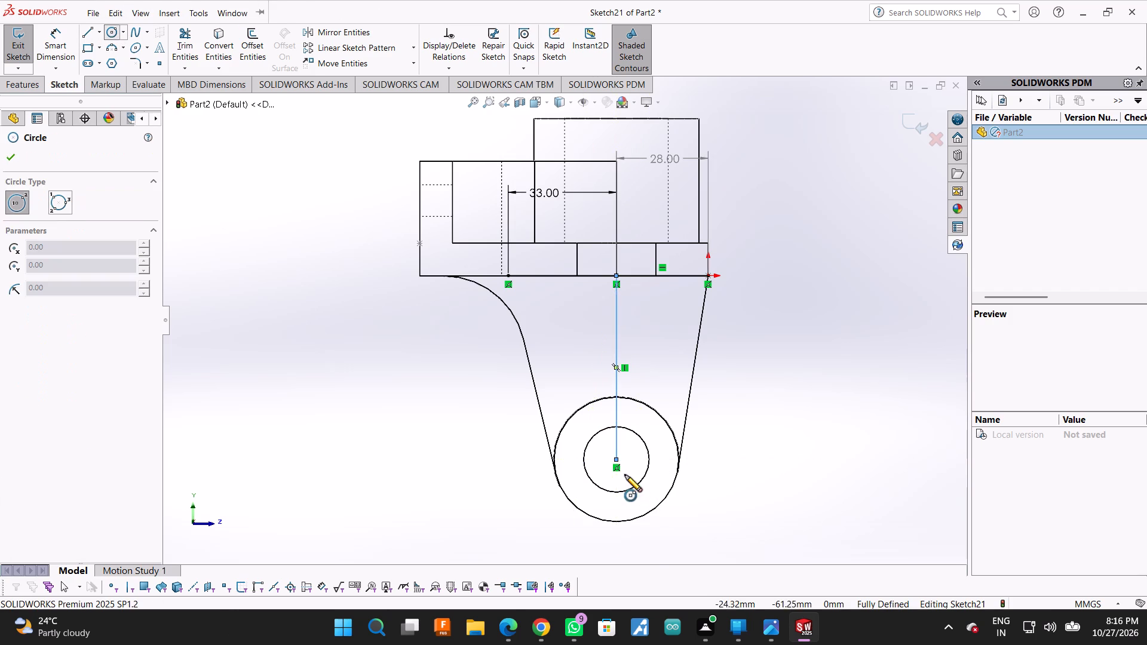
pyautogui.moveTo(616, 459); pyautogui.dragTo(625, 462)
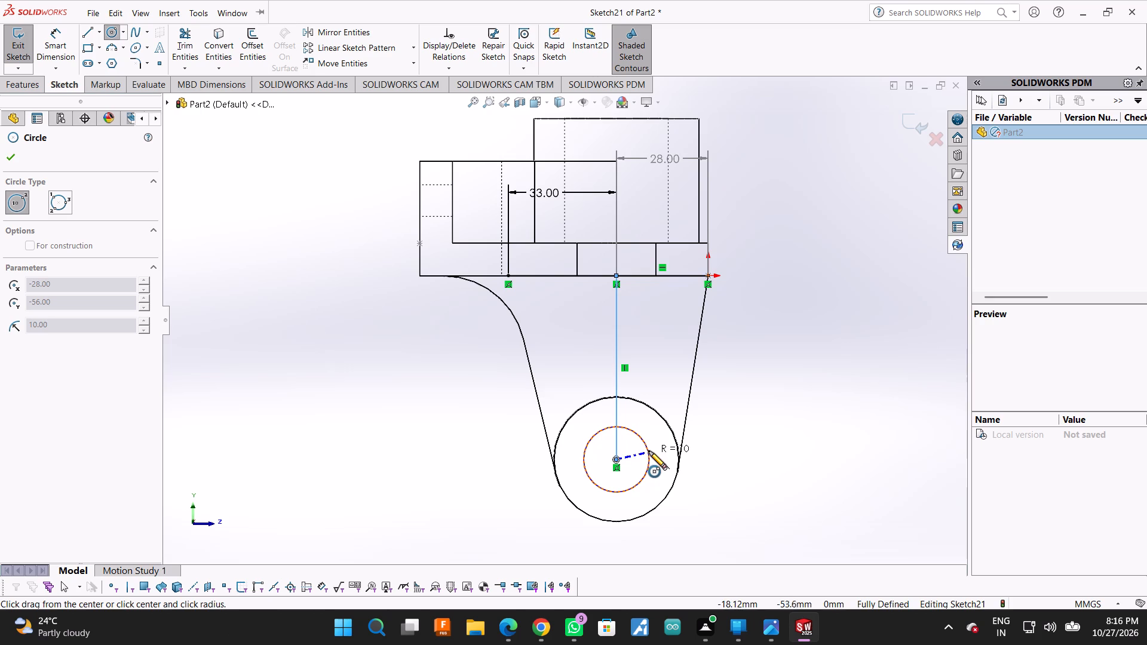
pyautogui.click(649, 451)
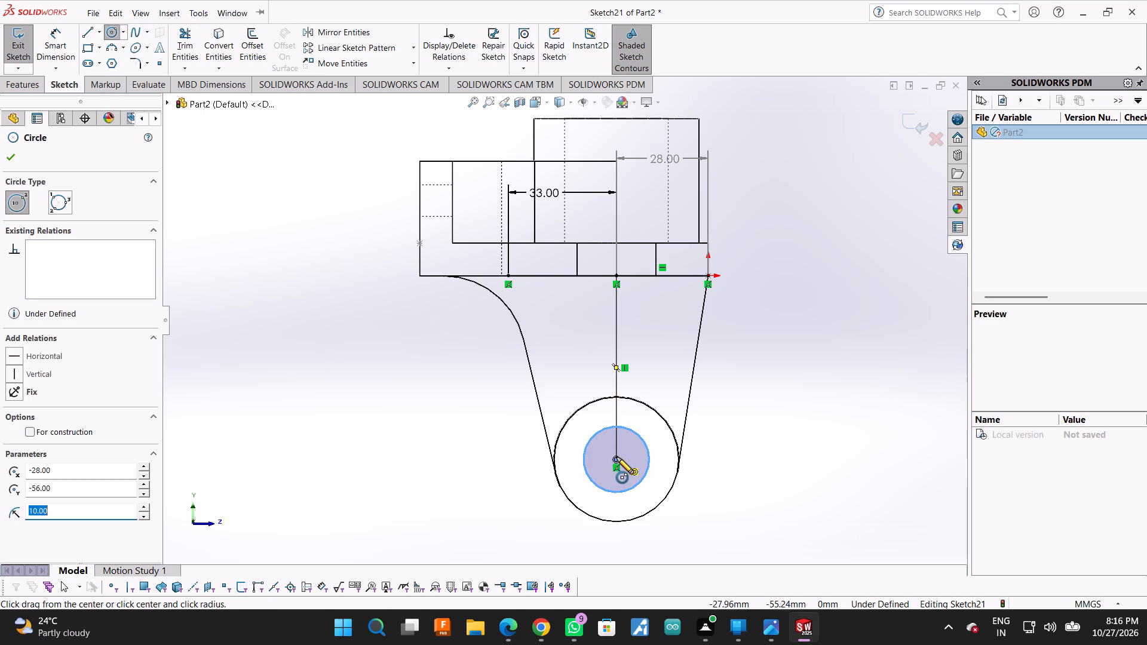
pyautogui.click(616, 457)
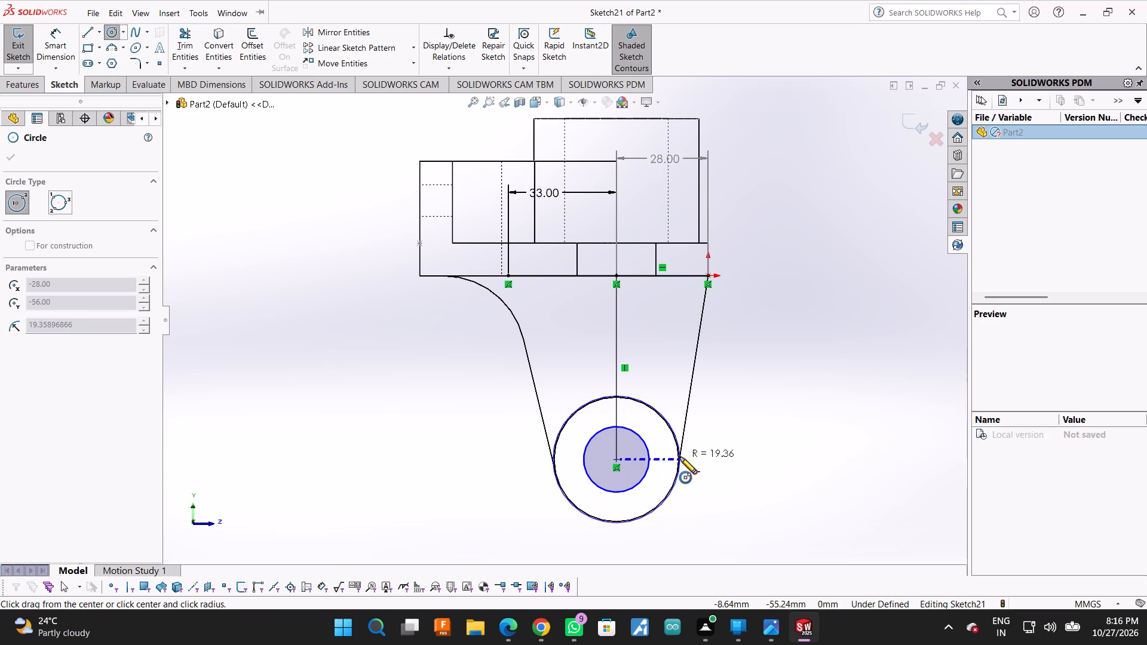
pyautogui.click(675, 456)
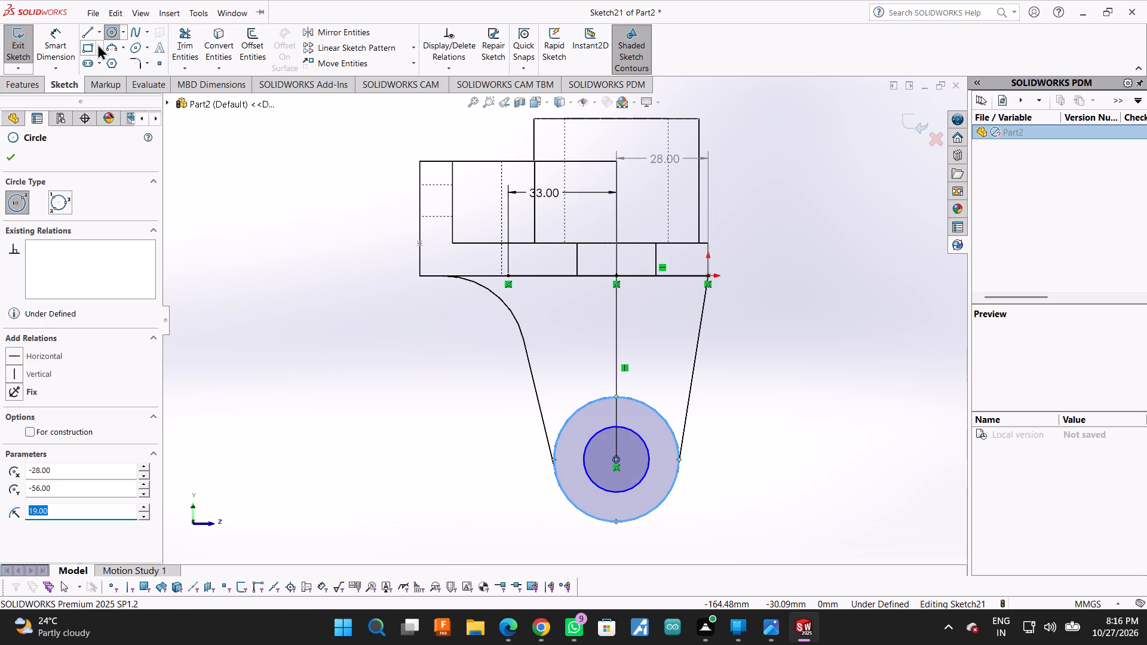
# Sketch a line about 60 mm long from the 19 mm radius circle up to the origin and apply a tangent relation with the circle.
pyautogui.click(85, 30)
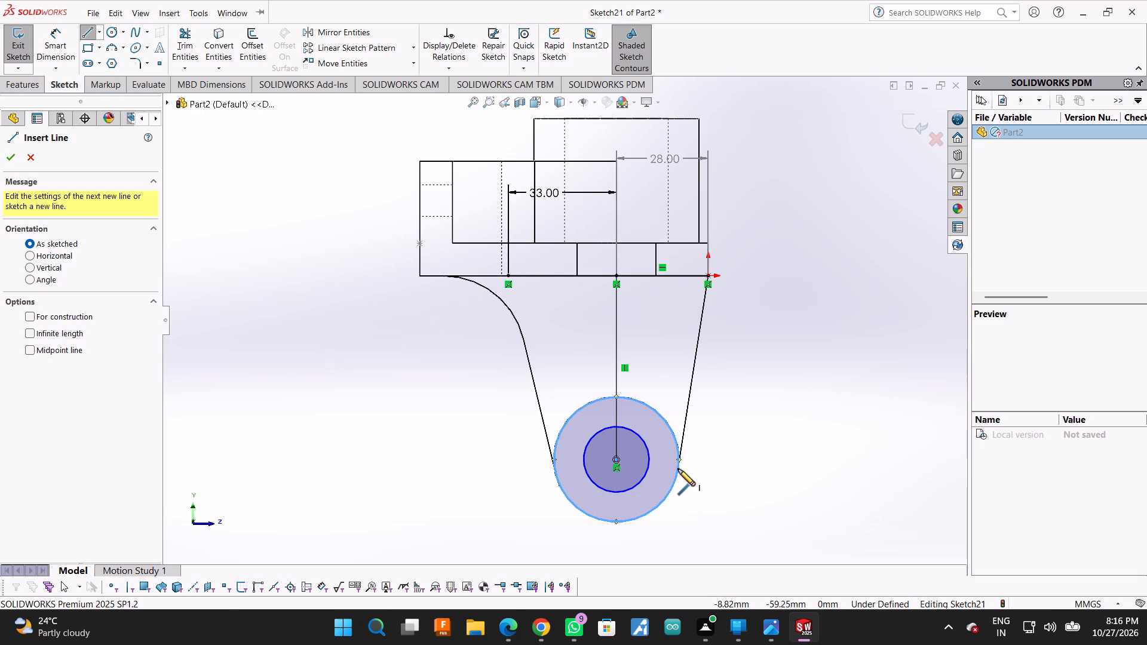
pyautogui.click(676, 446)
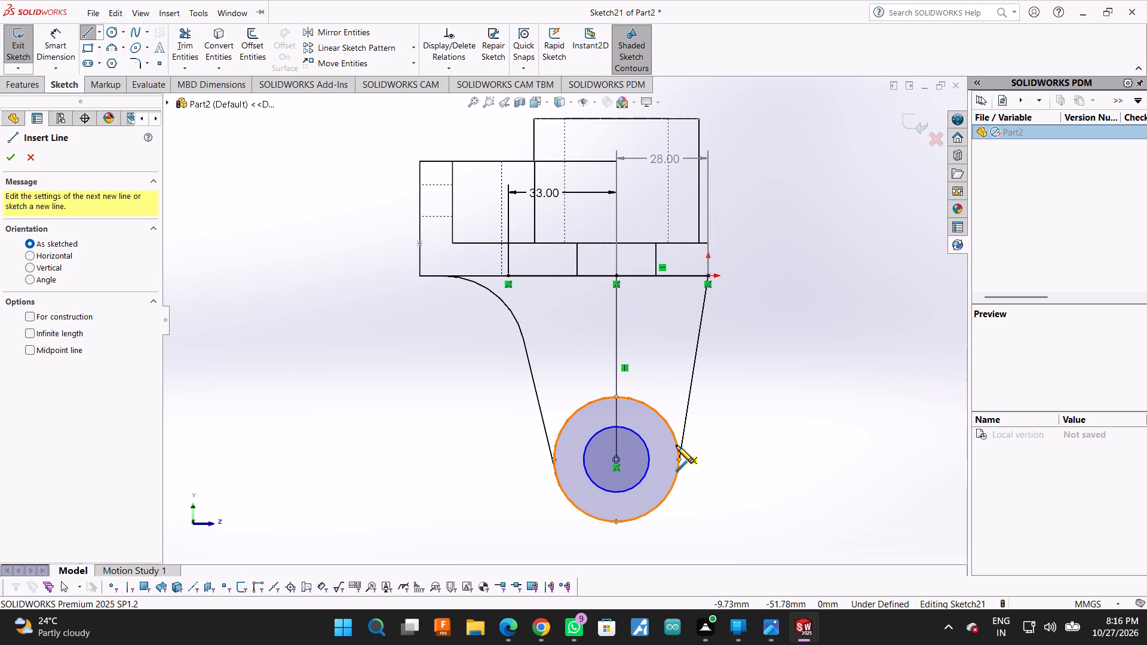
pyautogui.click(707, 277)
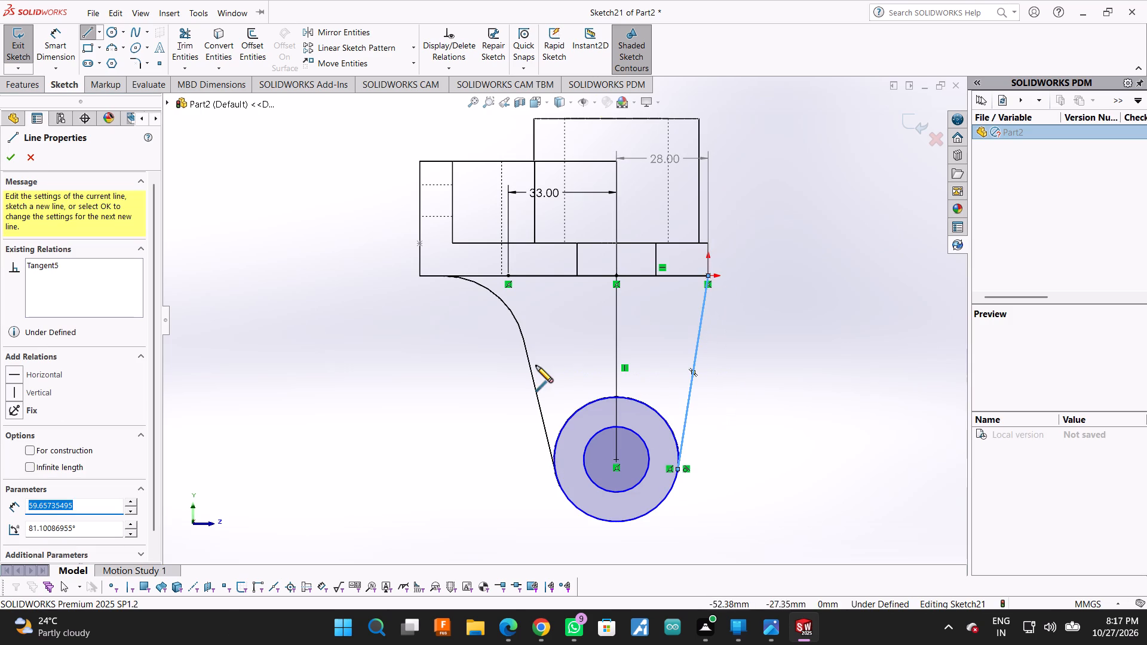
pyautogui.press('Escape')
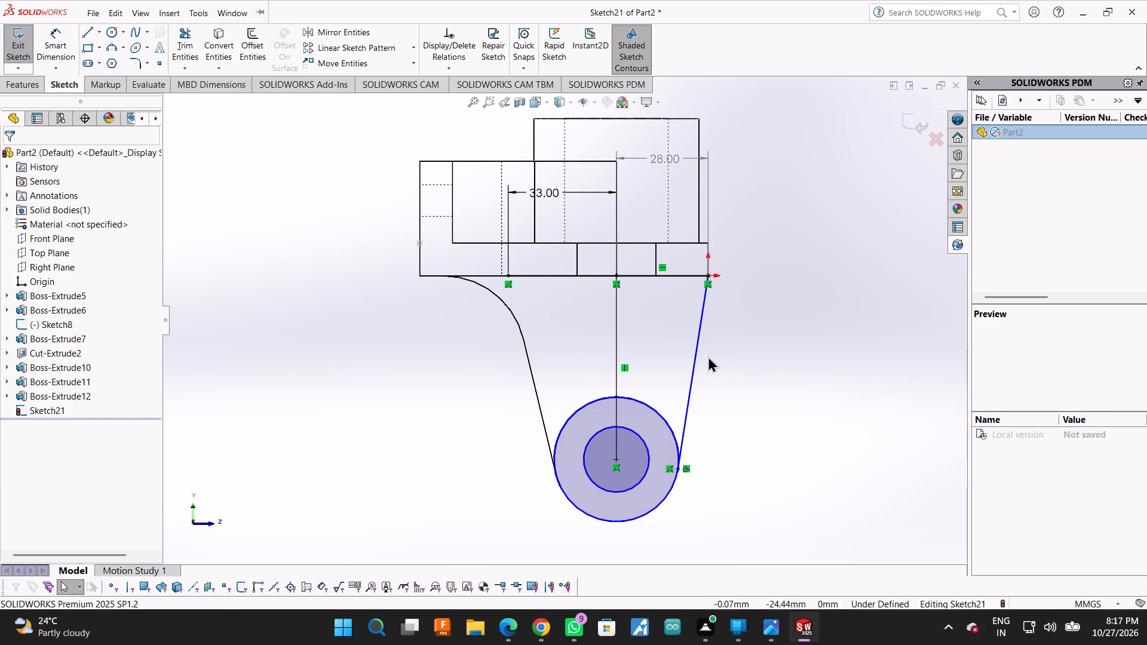
pyautogui.click(698, 354)
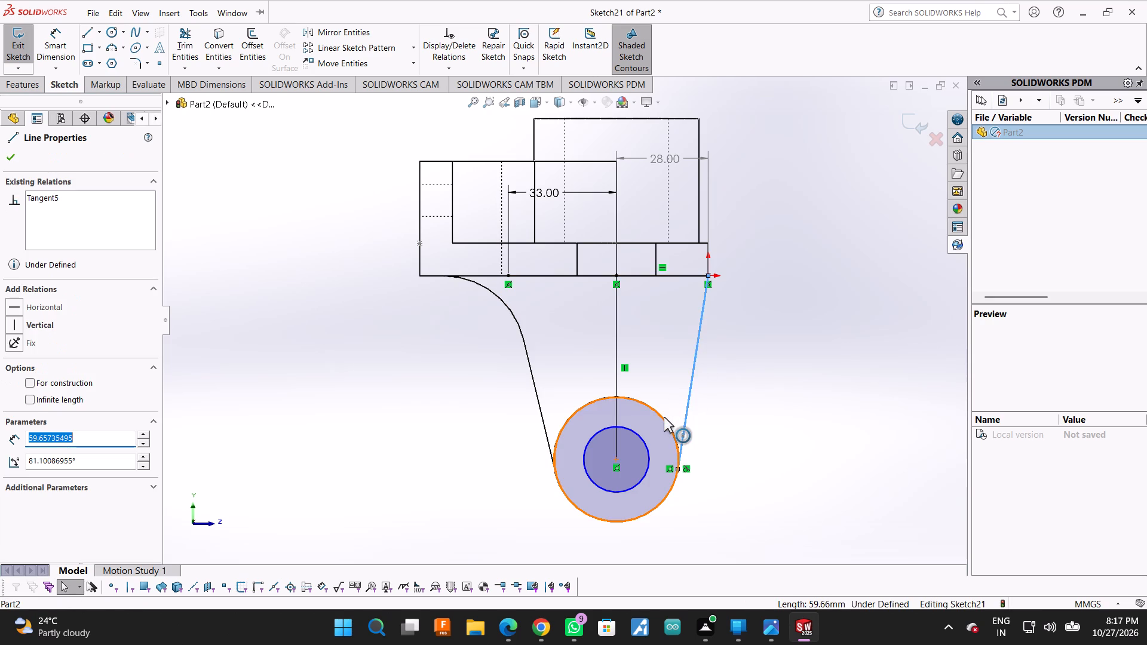
pyautogui.keyDown('ctrl'); pyautogui.click(664, 417); pyautogui.keyUp('ctrl')
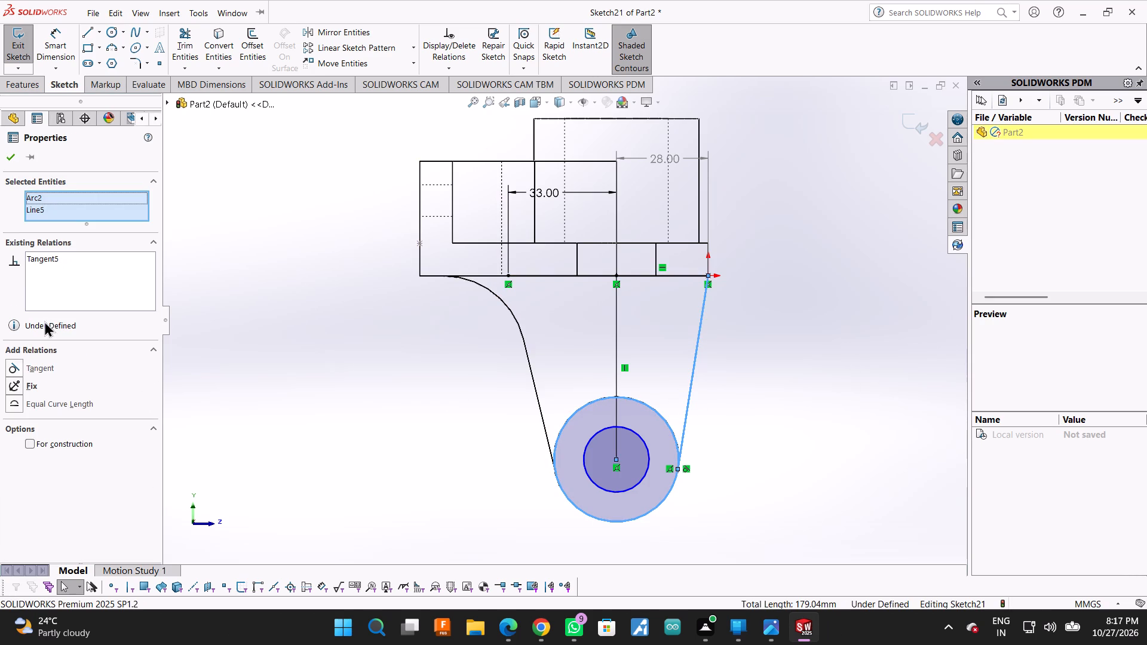
pyautogui.click(30, 364)
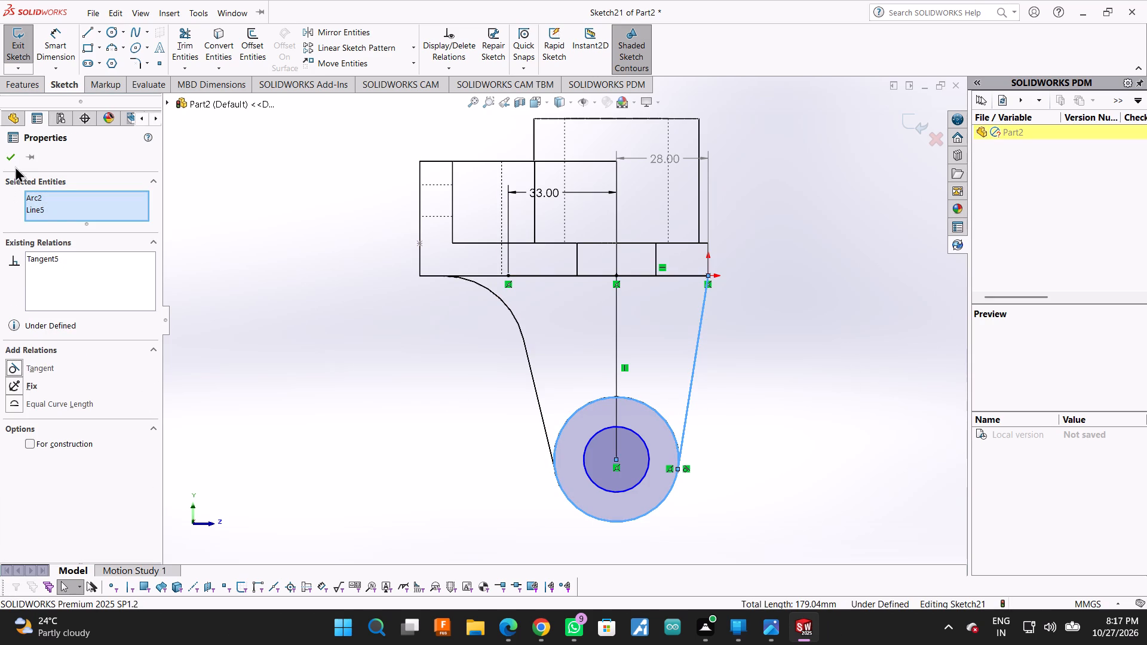
# Sketch a slanted line about 62 mm long from the 19 mm radius circle up to the outer end of the 33 mm line.
pyautogui.click(14, 152)
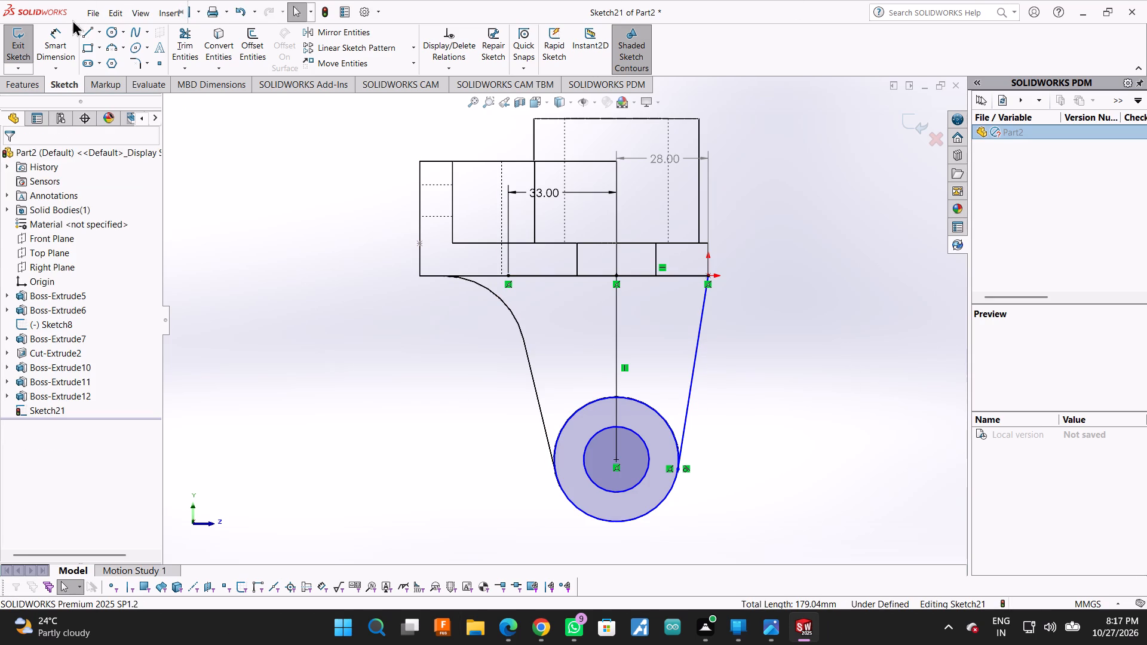
pyautogui.click(86, 31)
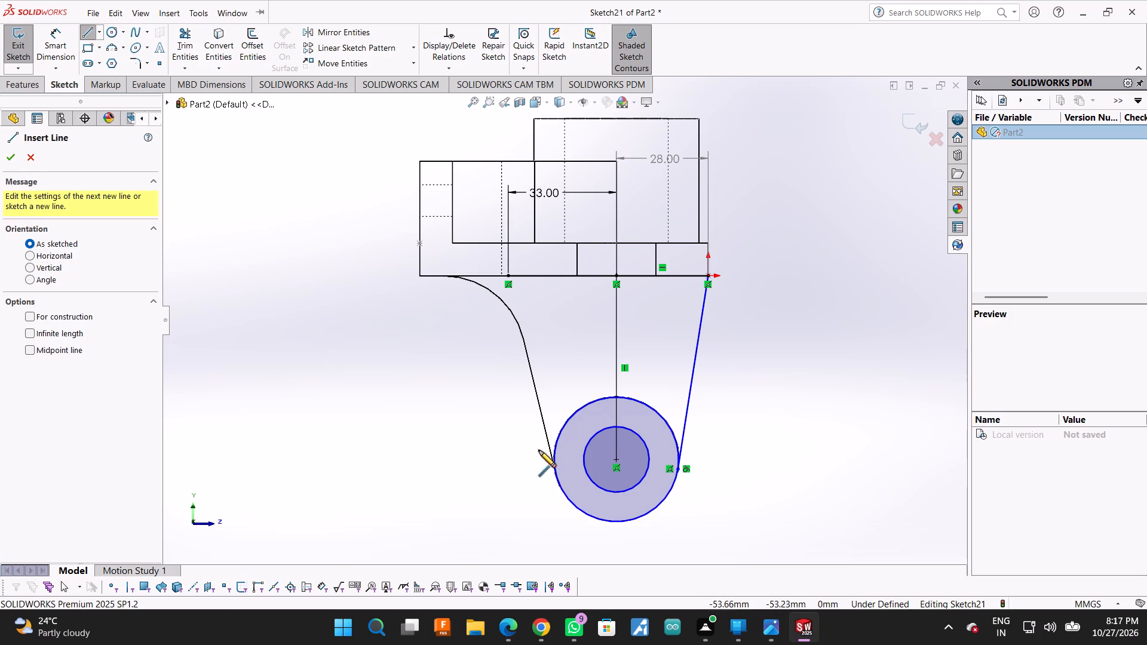
pyautogui.click(554, 444)
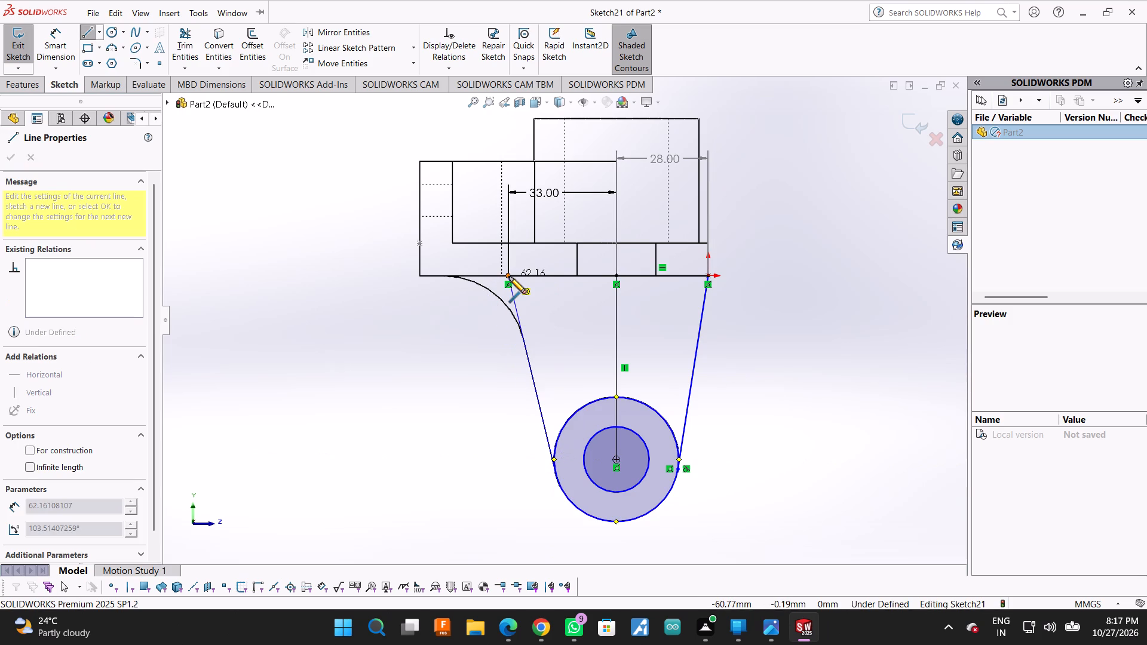
pyautogui.click(509, 277)
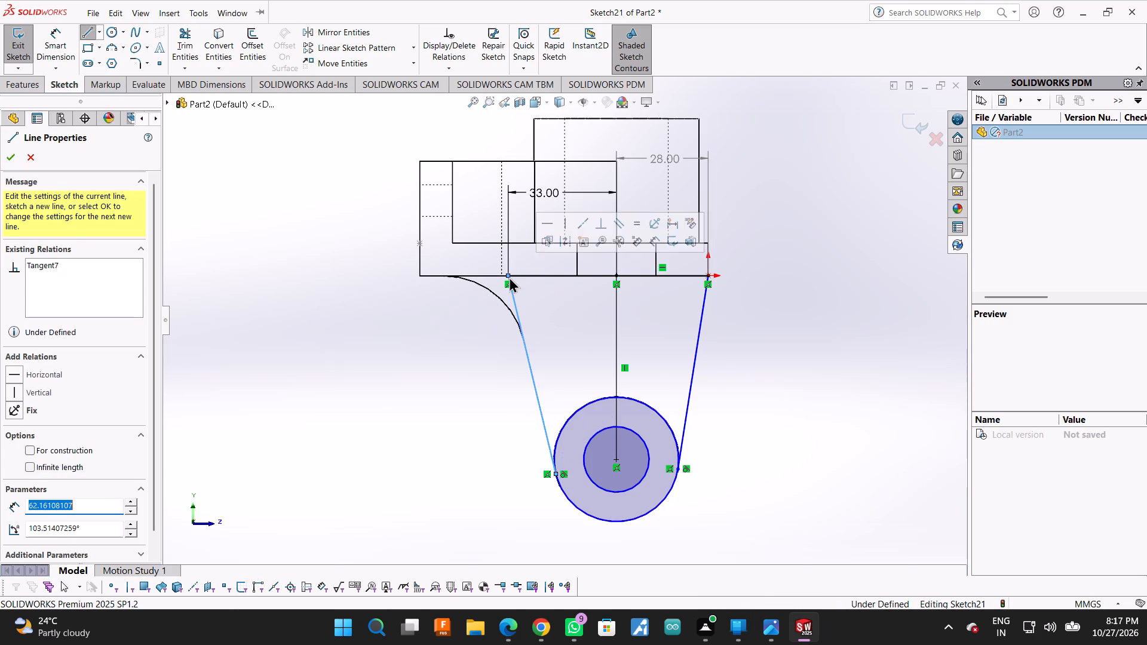
pyautogui.click(3, 153)
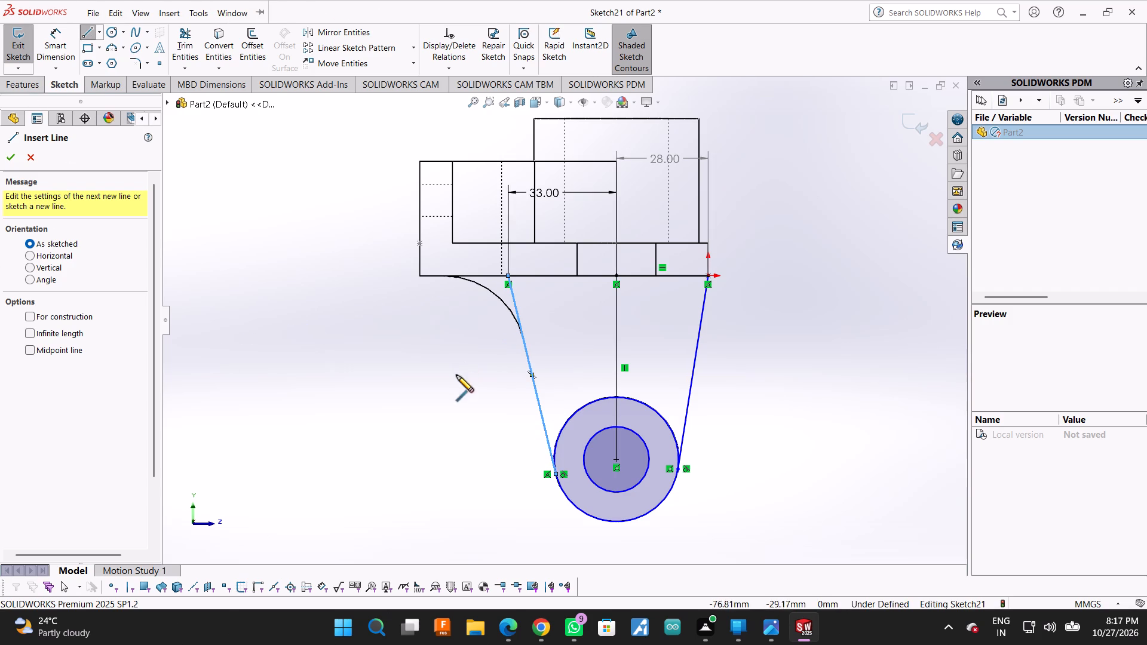
pyautogui.press('Escape')
# Apply a tangent relation between the new slanted line and the 19 mm radius circle.
pyautogui.keyDown('ctrl'); pyautogui.click(518, 303); pyautogui.keyUp('ctrl')
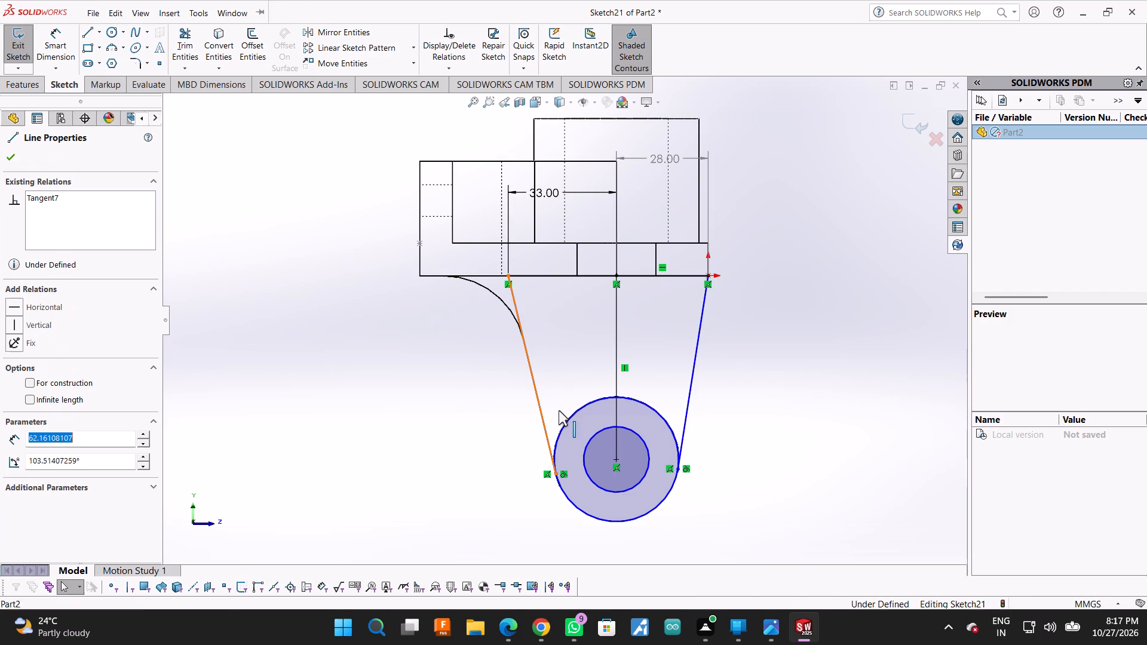
pyautogui.keyDown('ctrl'); pyautogui.click(568, 416); pyautogui.keyUp('ctrl')
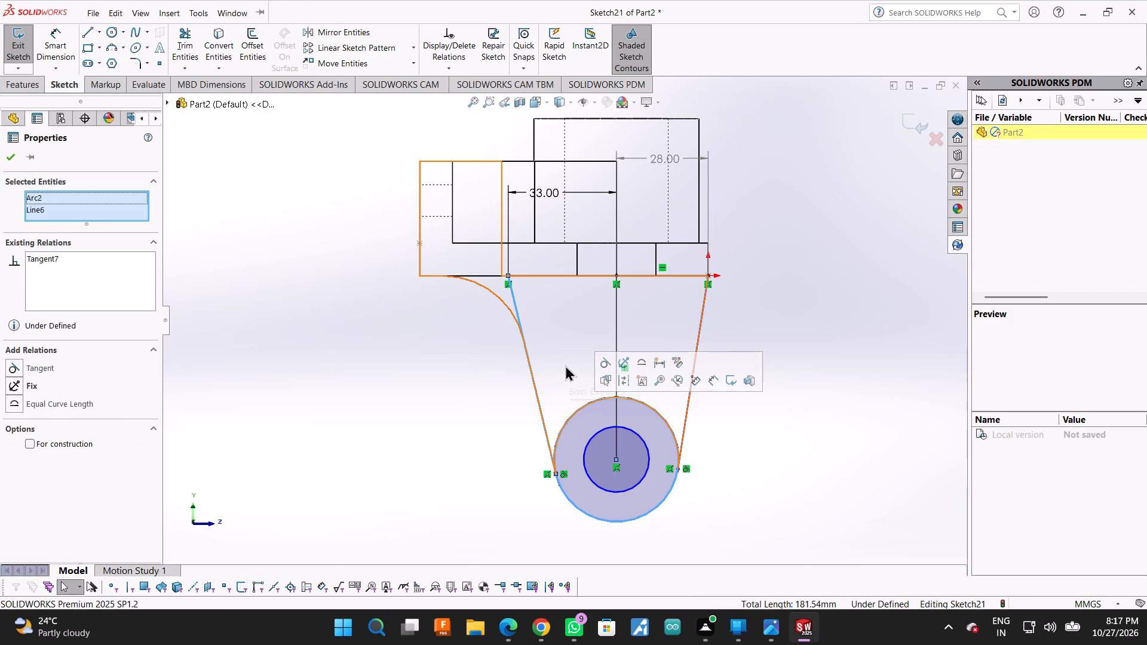
pyautogui.press('Escape')
pyautogui.click(513, 303)
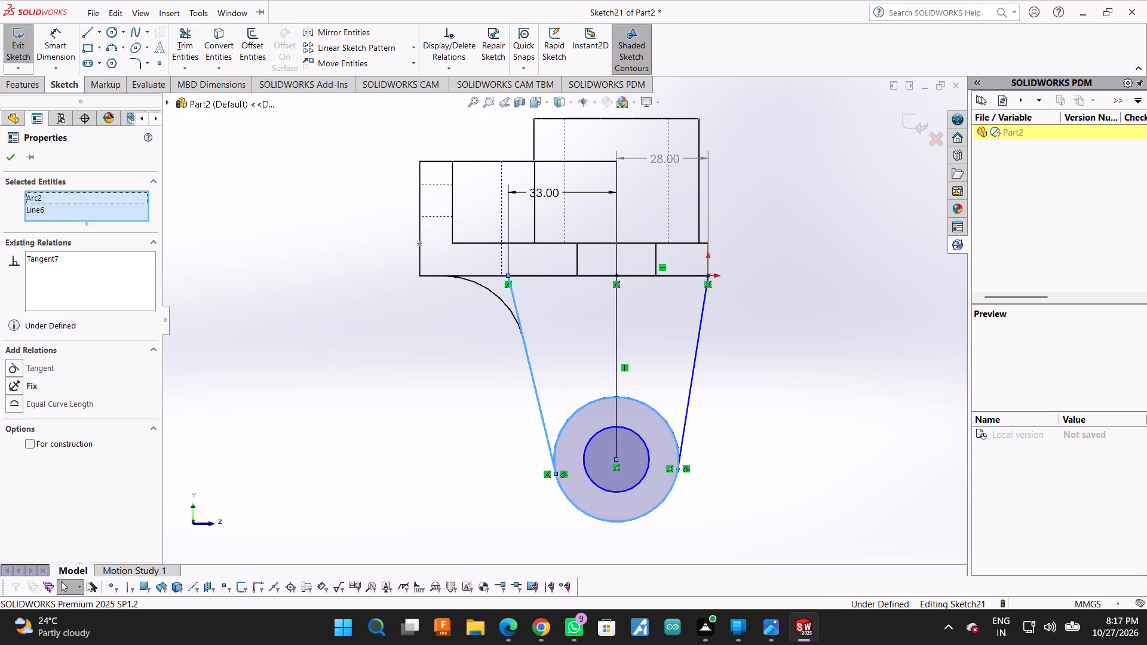
pyautogui.press('Escape')
pyautogui.press('Escape')
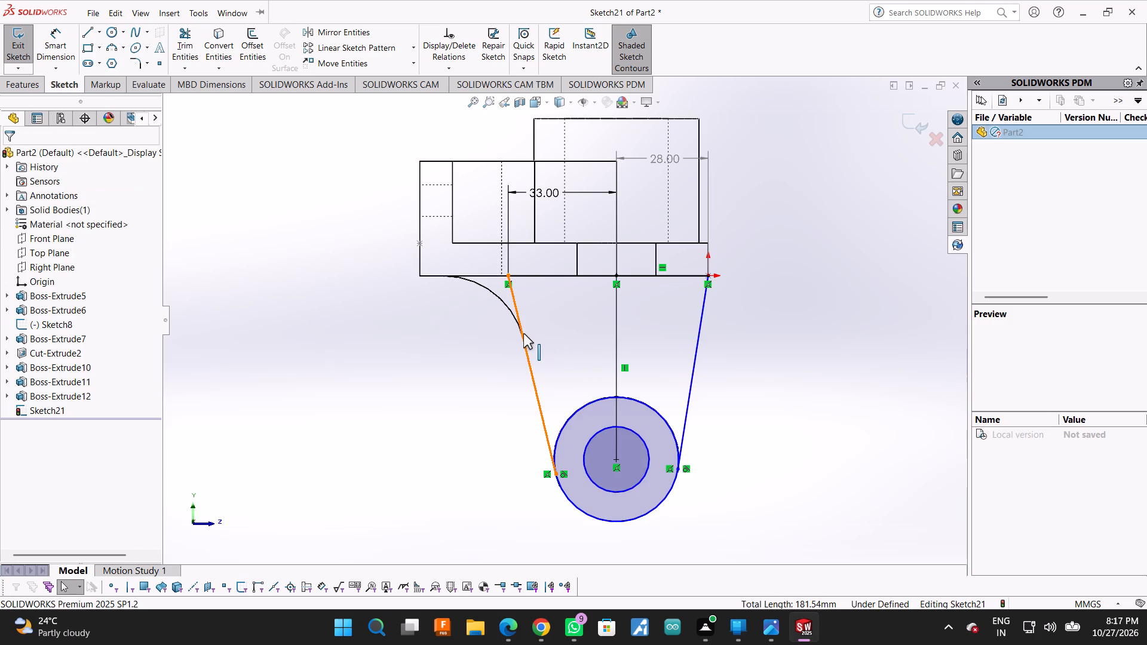
pyautogui.click(522, 333)
pyautogui.keyDown('ctrl'); pyautogui.click(594, 409); pyautogui.keyUp('ctrl')
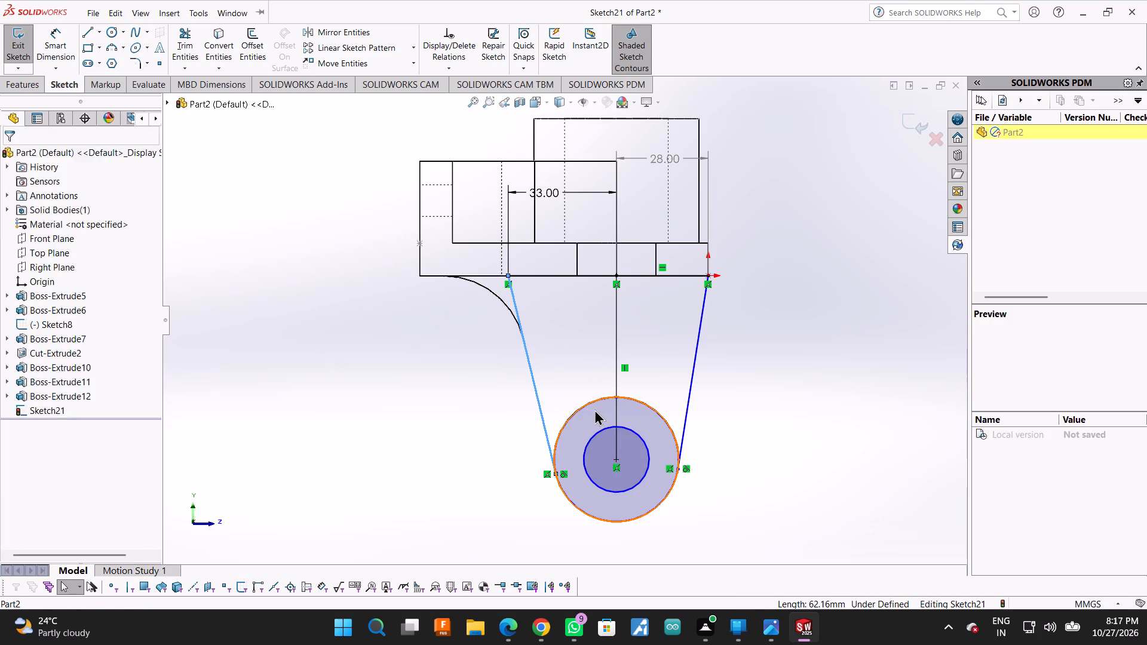
pyautogui.click(631, 358)
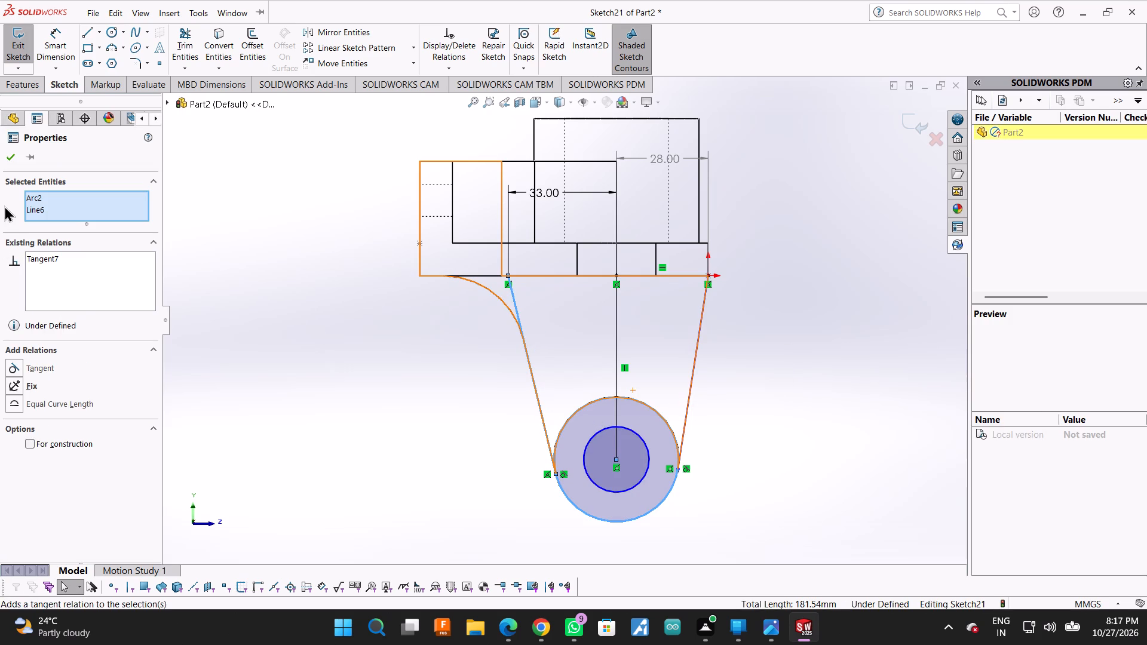
pyautogui.click(44, 368)
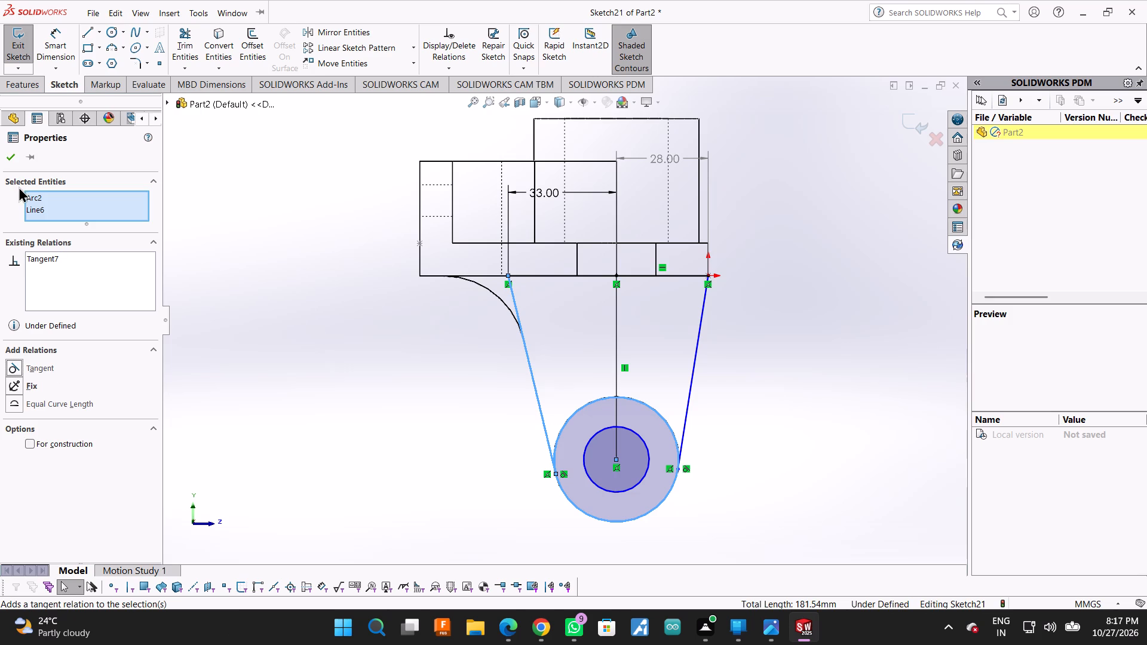
pyautogui.click(5, 161)
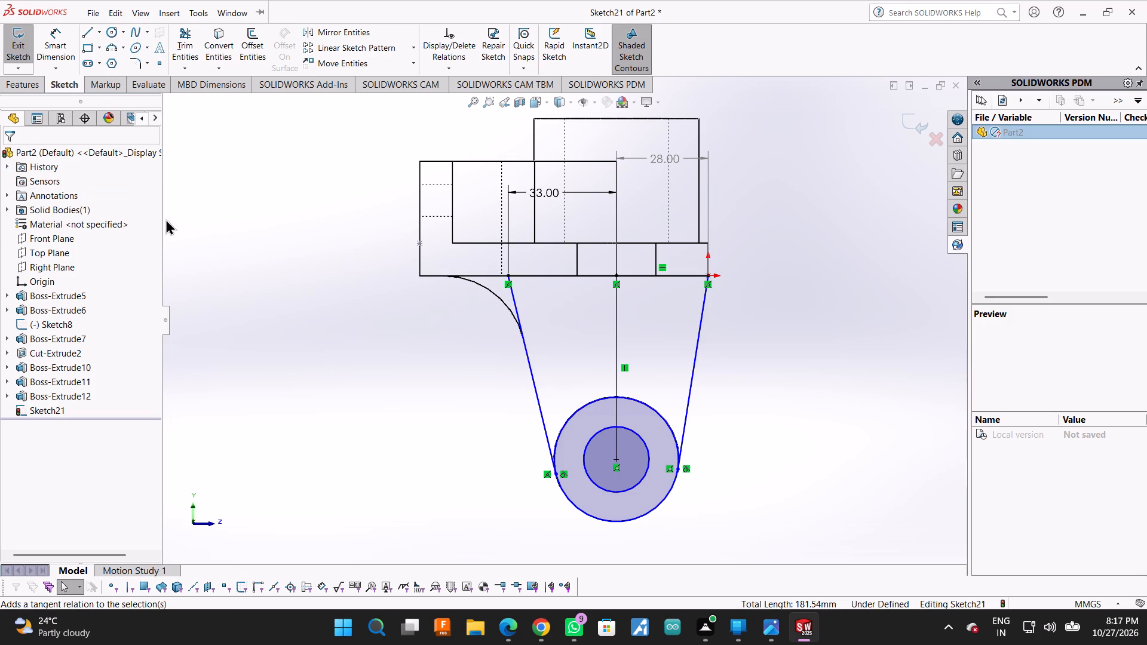
# Sketch a horizontal line about 27 mm long from the 33 mm line's outer end to the base plate's far bottom corner.
pyautogui.click(93, 35)
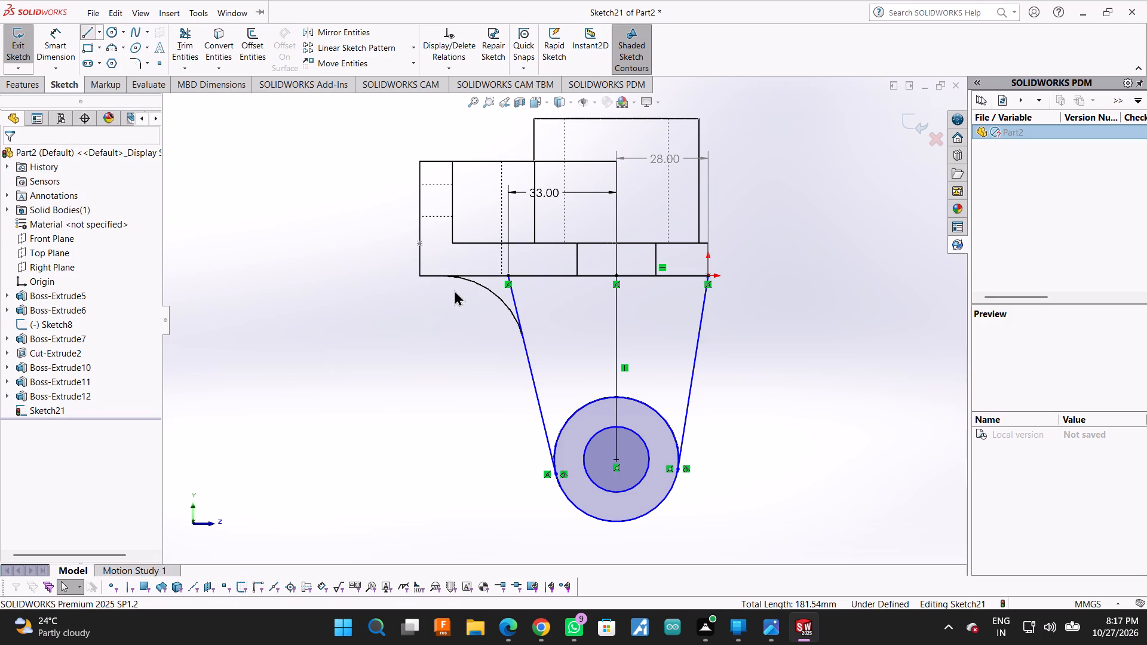
pyautogui.click(510, 277)
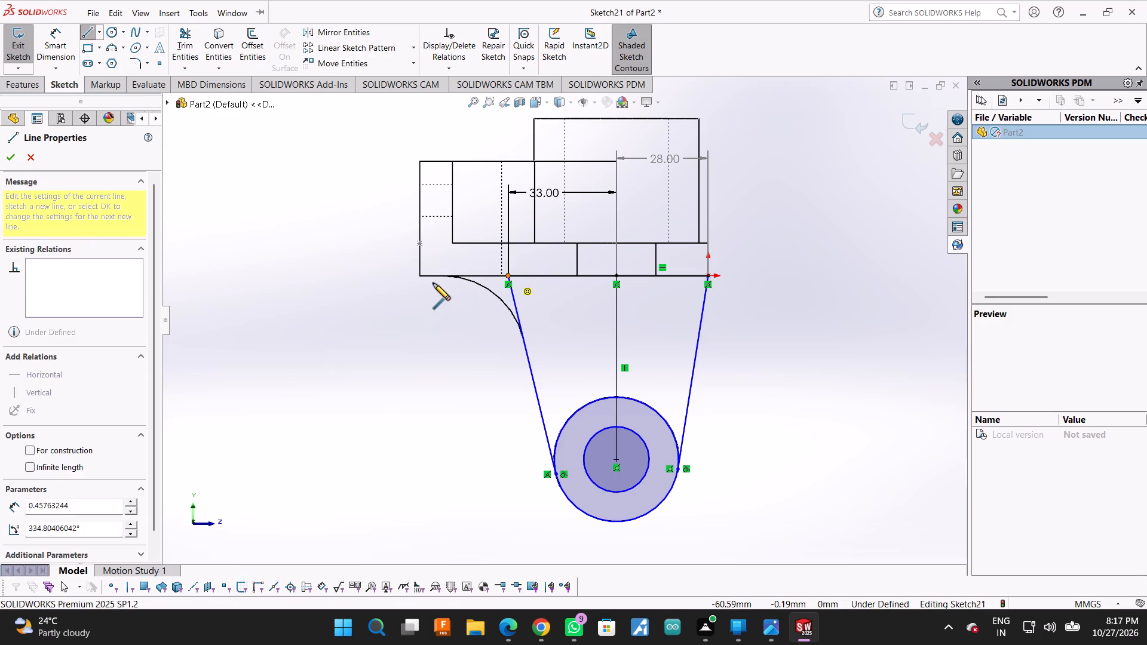
pyautogui.click(421, 275)
pyautogui.press('Escape')
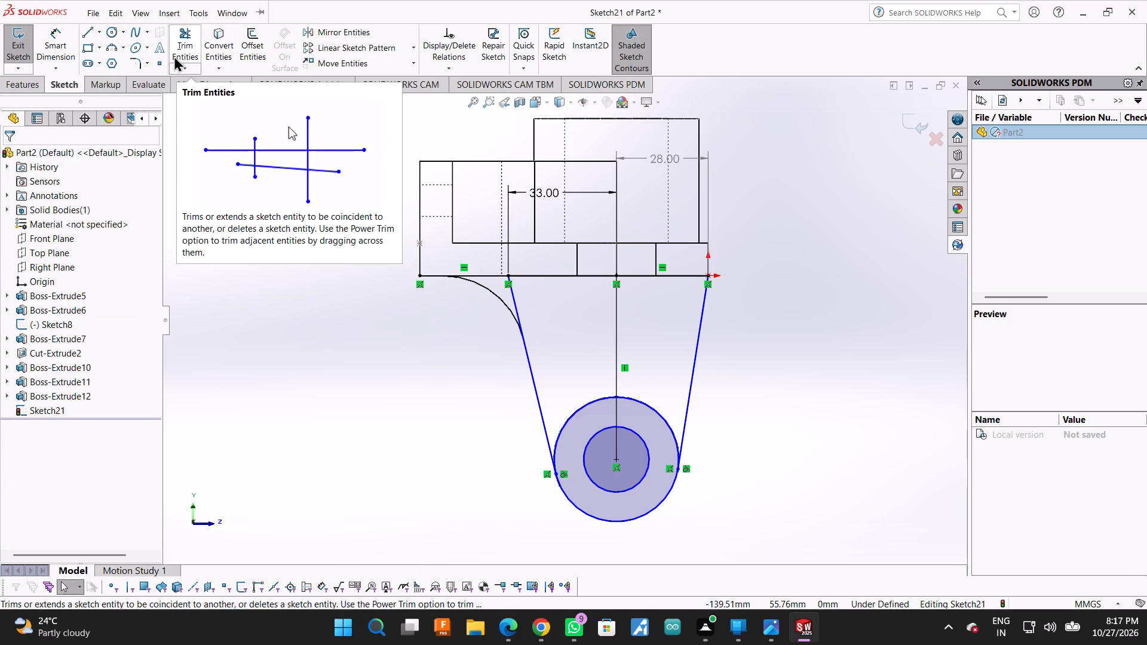
# Add a 25 mm sketch fillet between the slanted line and the 27 mm horizontal line, matching the existing lug's curve.
pyautogui.click(136, 62)
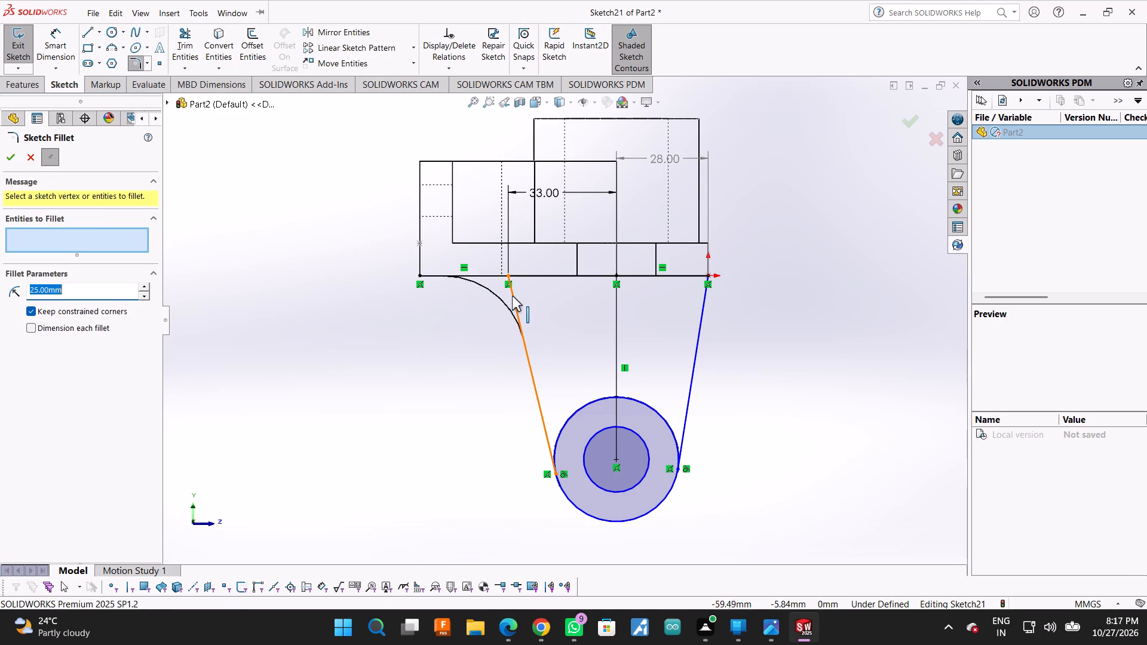
pyautogui.click(512, 296)
pyautogui.click(482, 274)
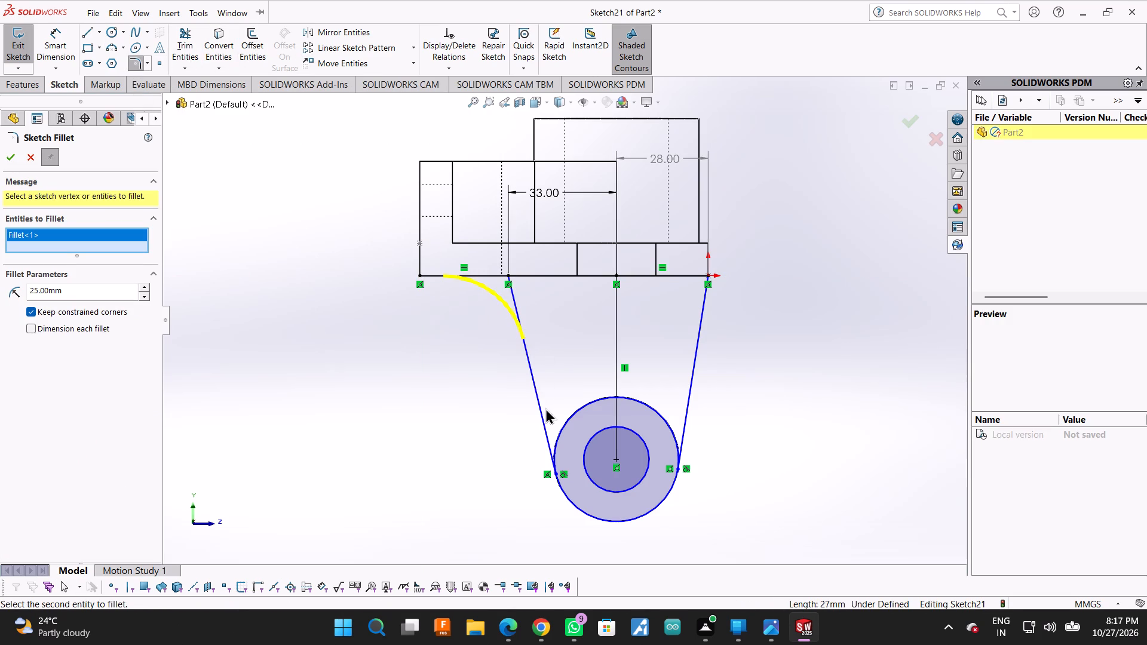
pyautogui.click(11, 162)
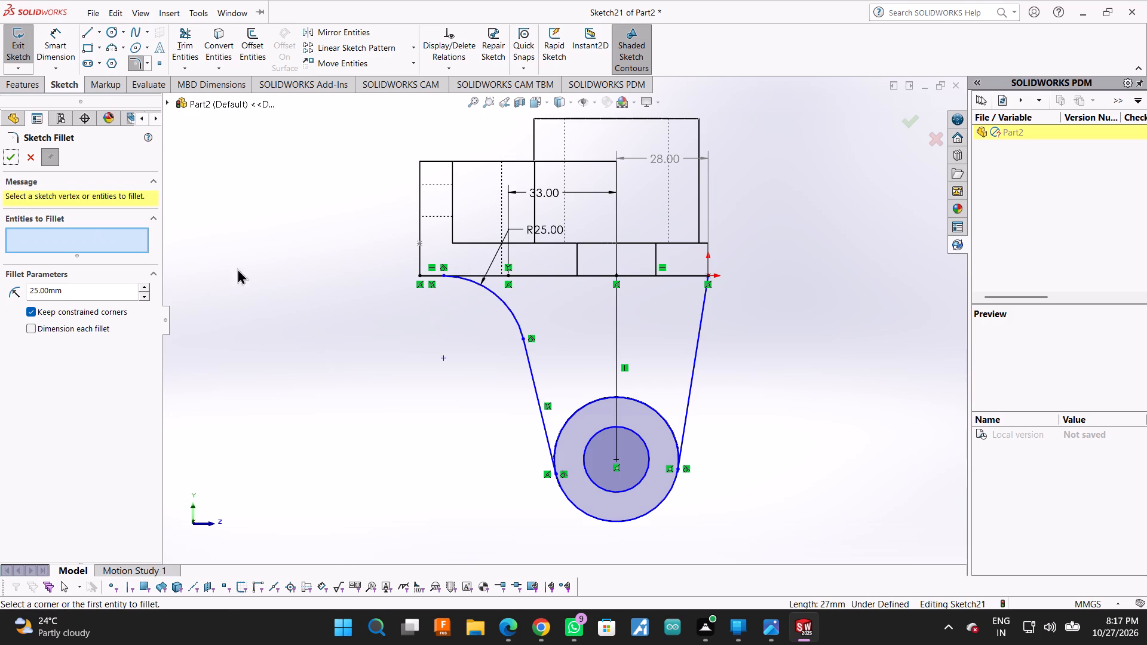
pyautogui.click(12, 156)
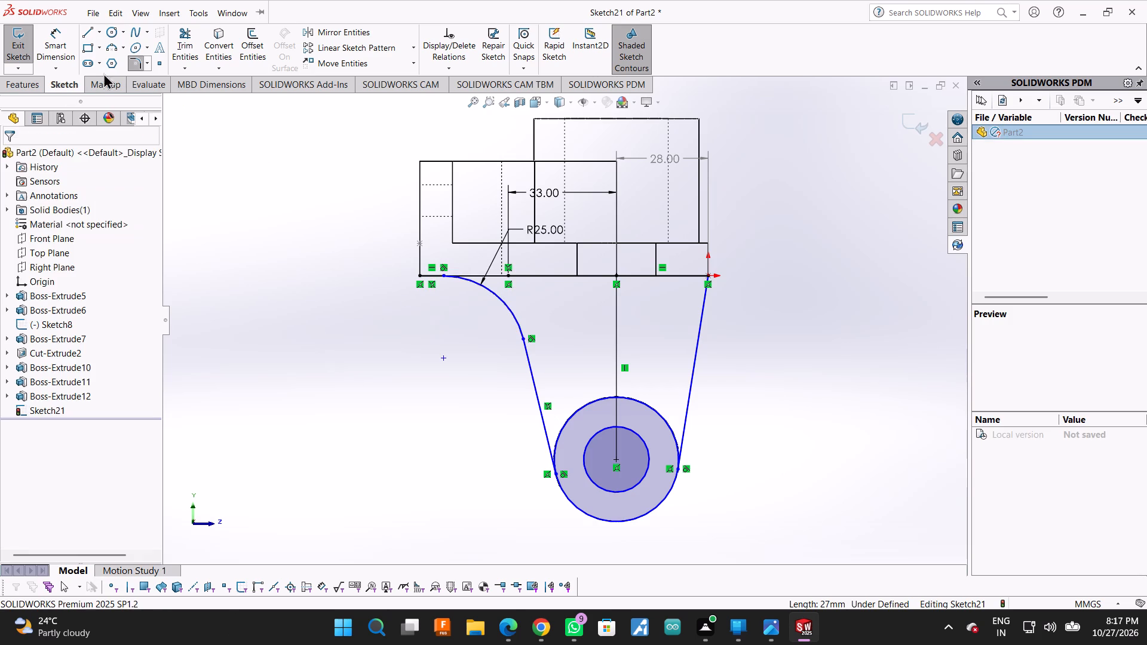
# Trim away the leftover horizontal segment between the fillet arc and the base plate's bottom corner.
pyautogui.click(197, 36)
pyautogui.moveTo(428, 233); pyautogui.dragTo(428, 234)
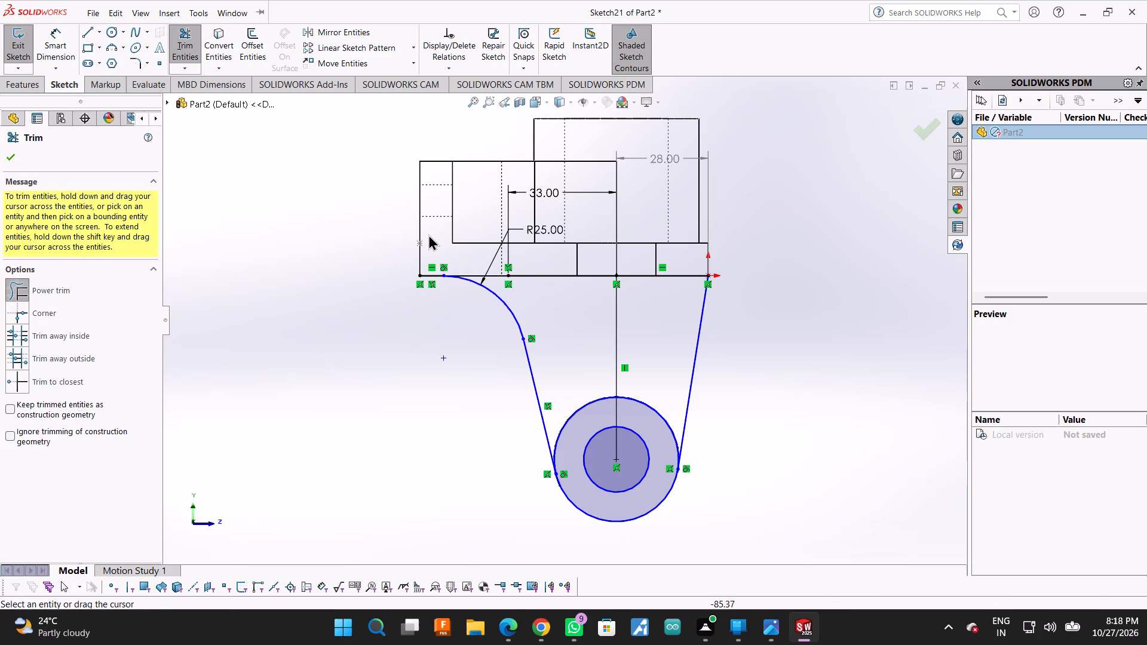
pyautogui.moveTo(428, 234); pyautogui.dragTo(427, 300)
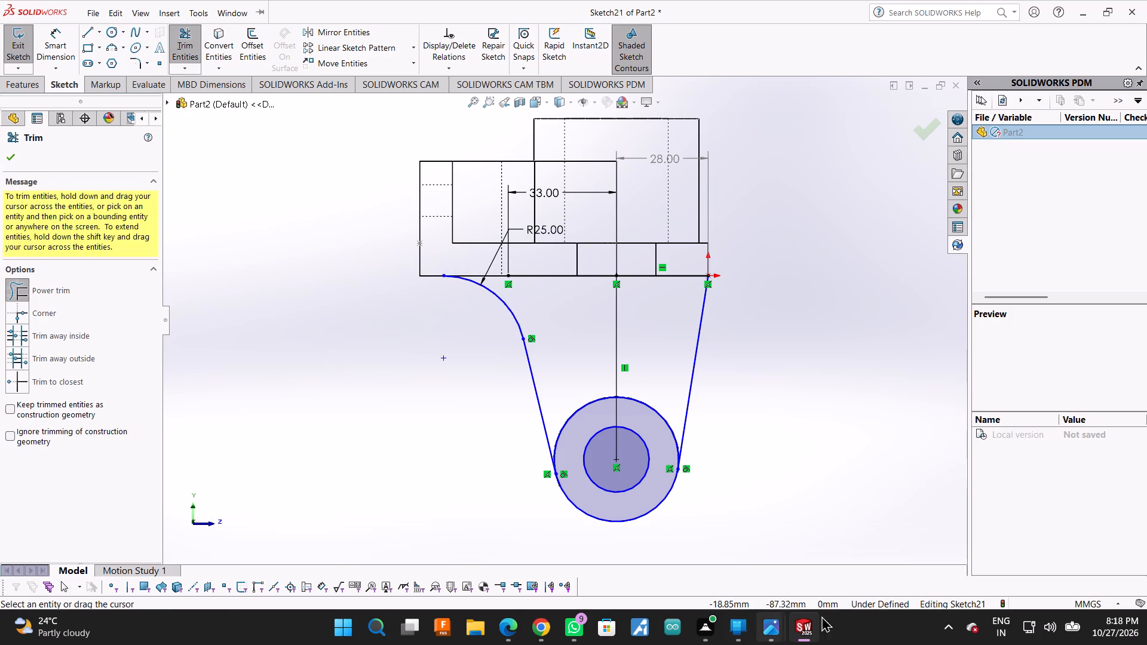
# Extend the 33 mm horizontal line along the plate's bottom edge to the upper end of the fillet arc.
pyautogui.click(181, 68)
pyautogui.click(181, 96)
pyautogui.click(571, 273)
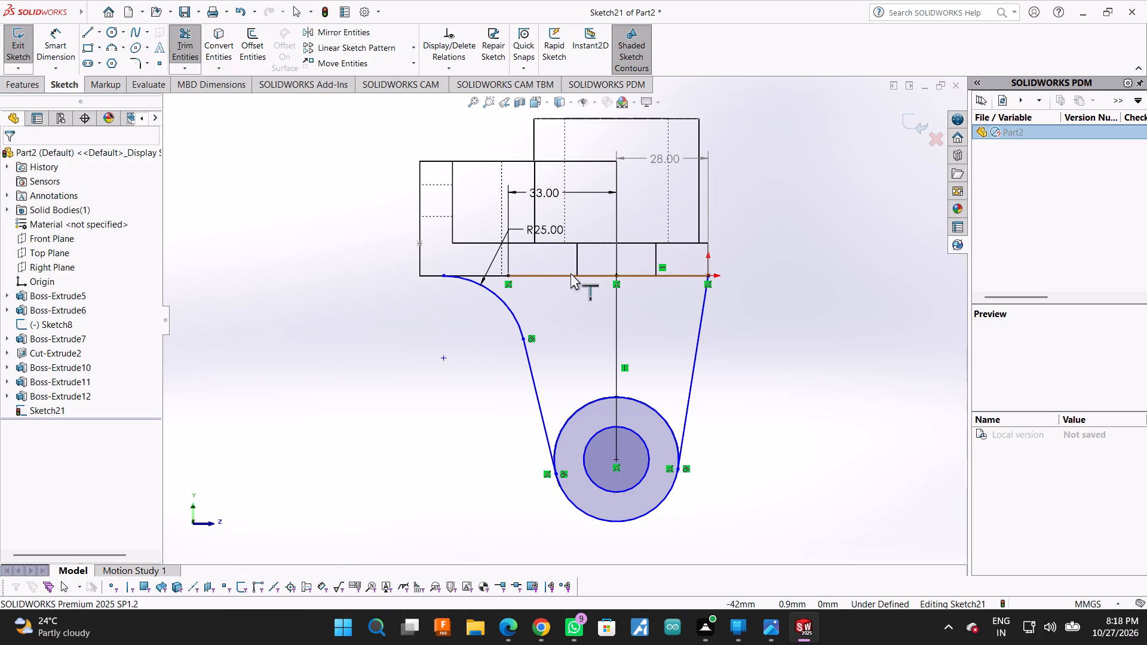
pyautogui.click(545, 274)
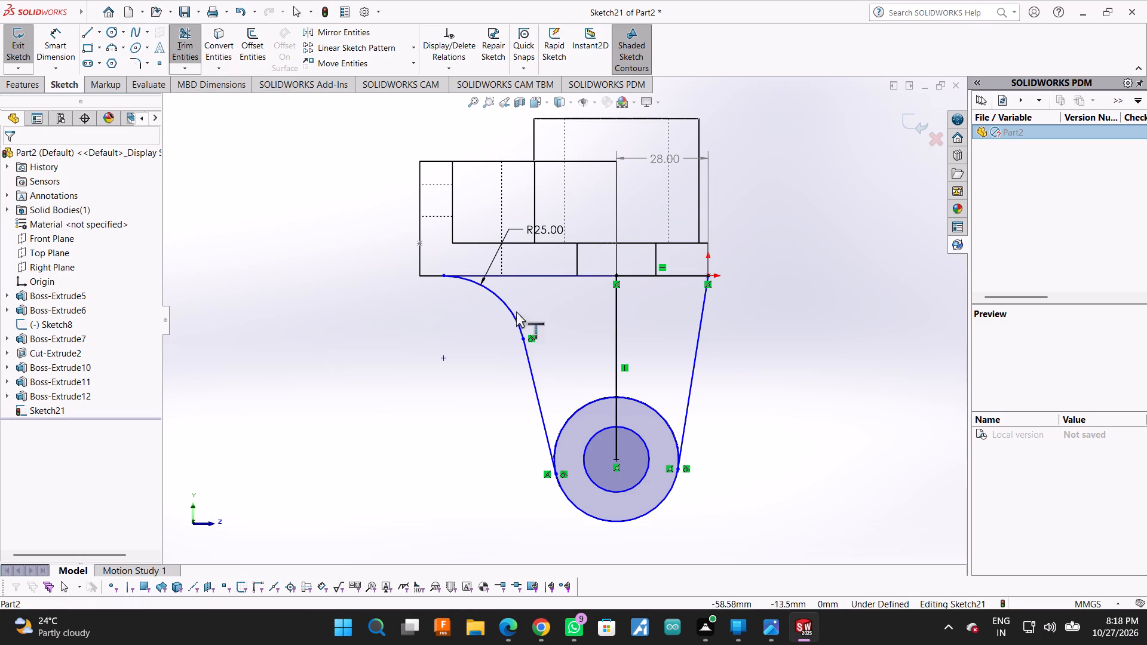
pyautogui.click(508, 275)
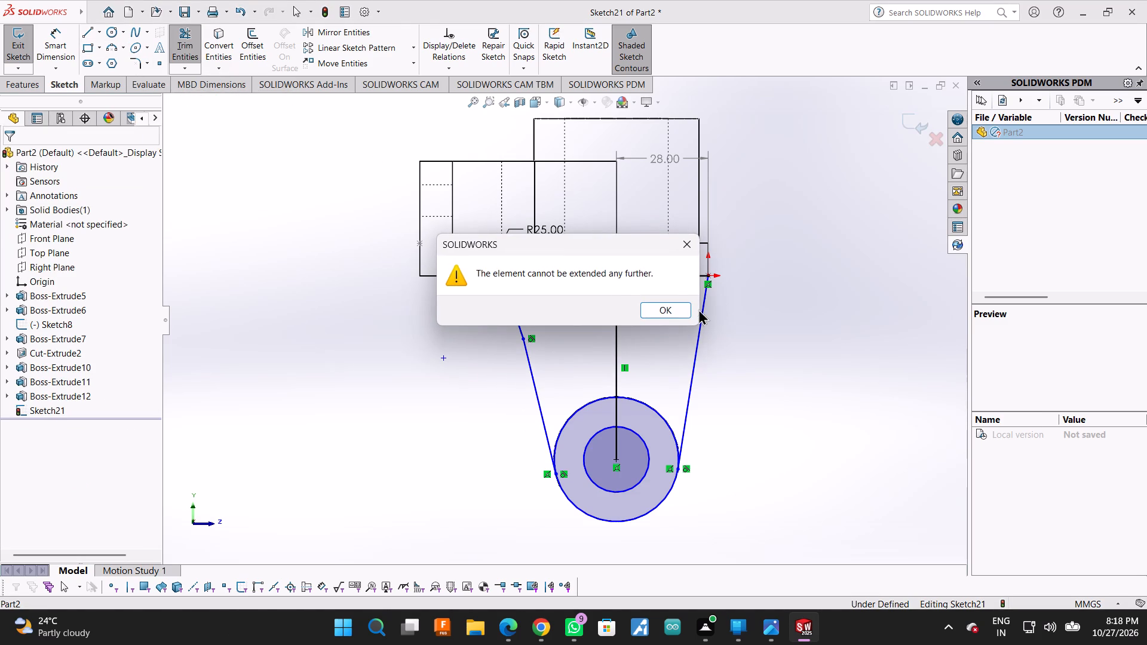
pyautogui.click(665, 309)
# Sketch a horizontal line about 17 mm long from the fillet arc's upper end along the plate's bottom edge toward the origin.
pyautogui.click(84, 30)
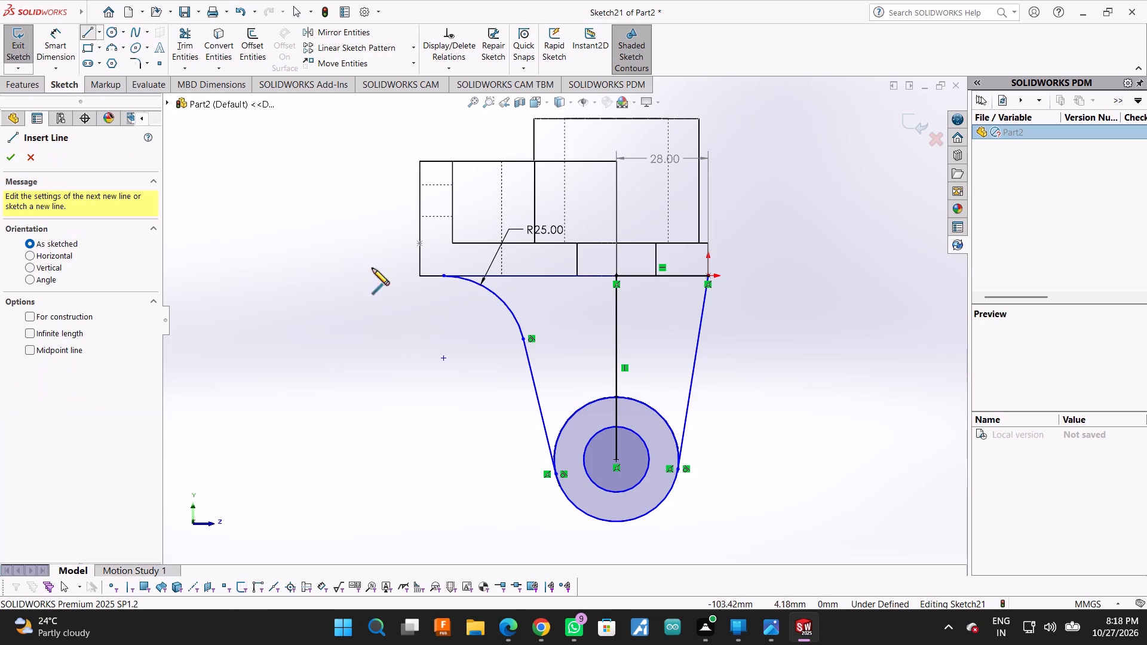
pyautogui.click(442, 276)
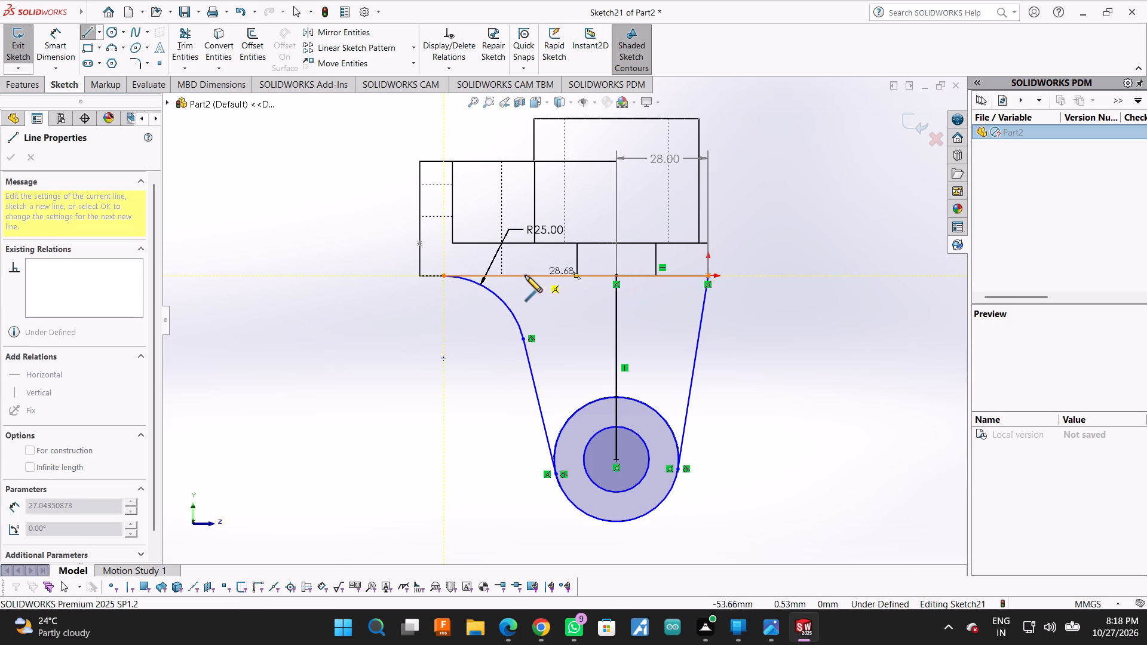
pyautogui.click(499, 275)
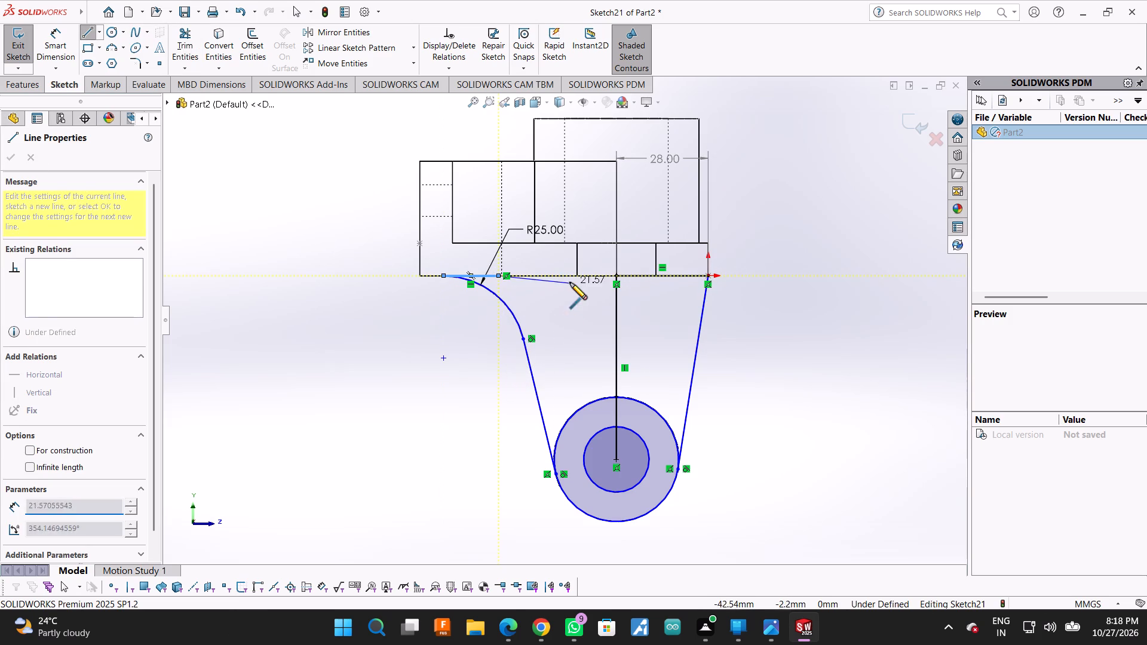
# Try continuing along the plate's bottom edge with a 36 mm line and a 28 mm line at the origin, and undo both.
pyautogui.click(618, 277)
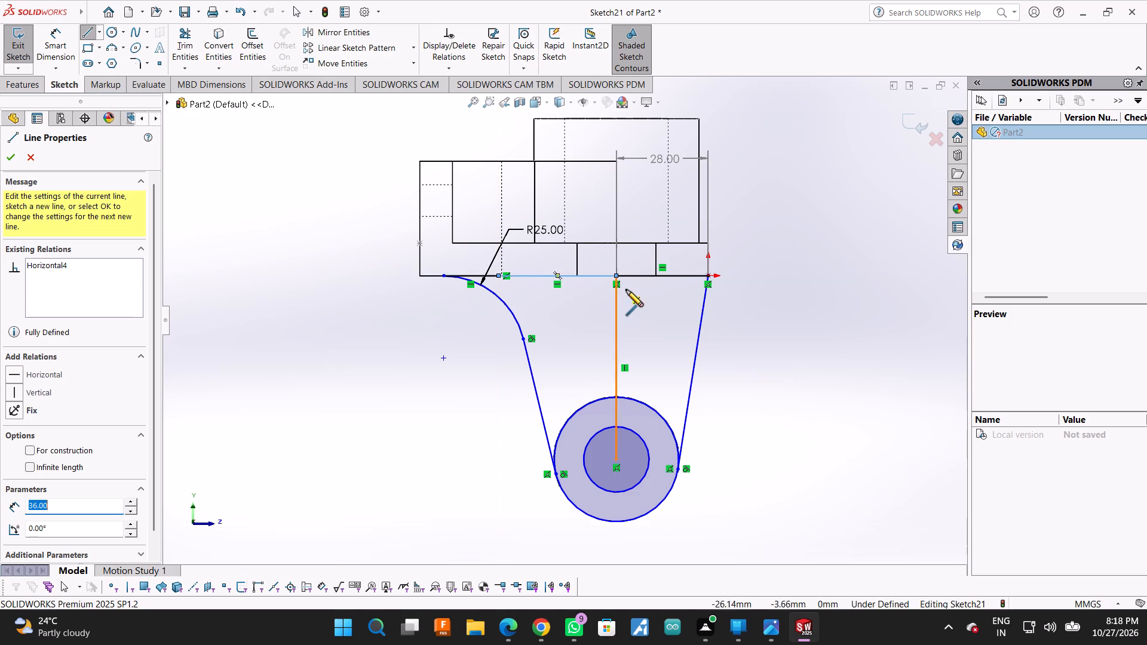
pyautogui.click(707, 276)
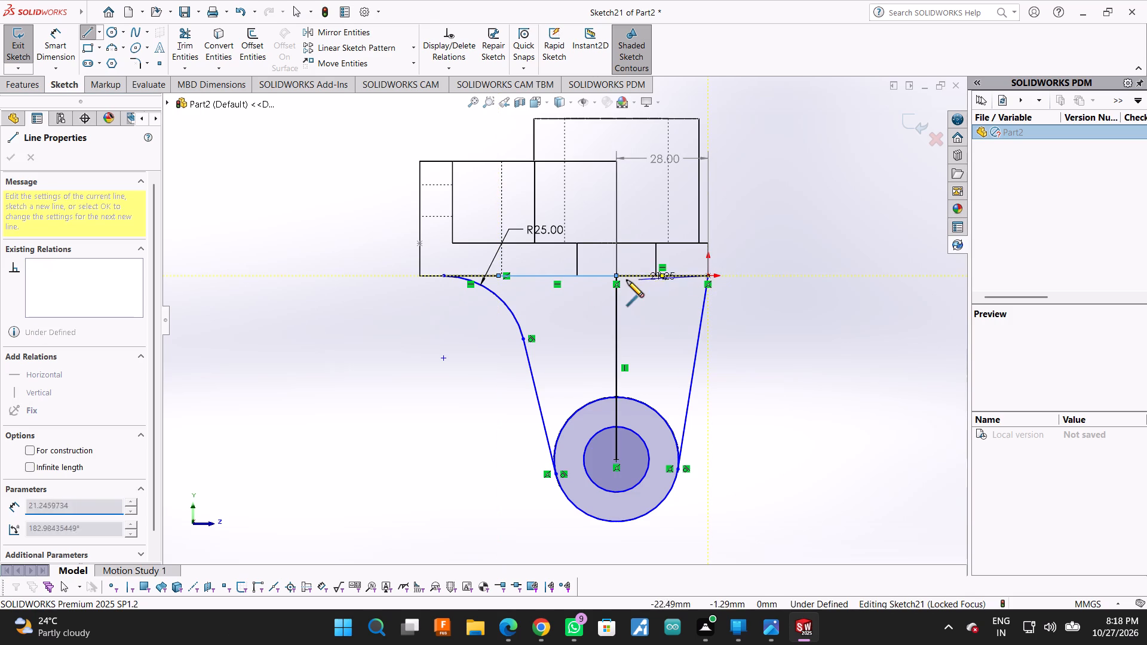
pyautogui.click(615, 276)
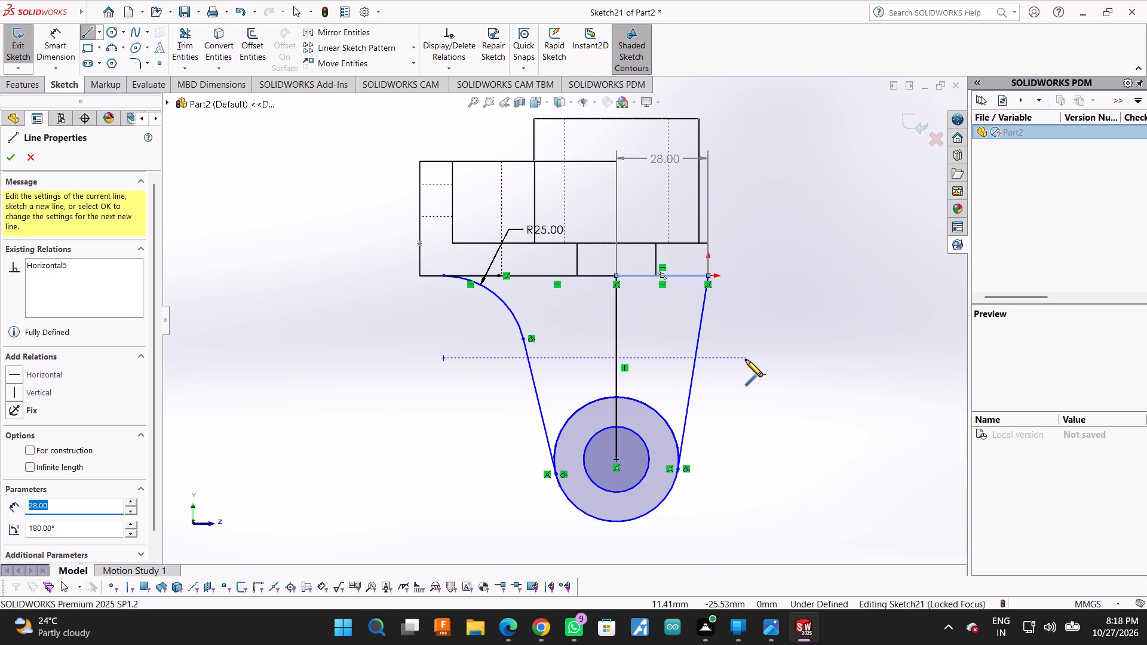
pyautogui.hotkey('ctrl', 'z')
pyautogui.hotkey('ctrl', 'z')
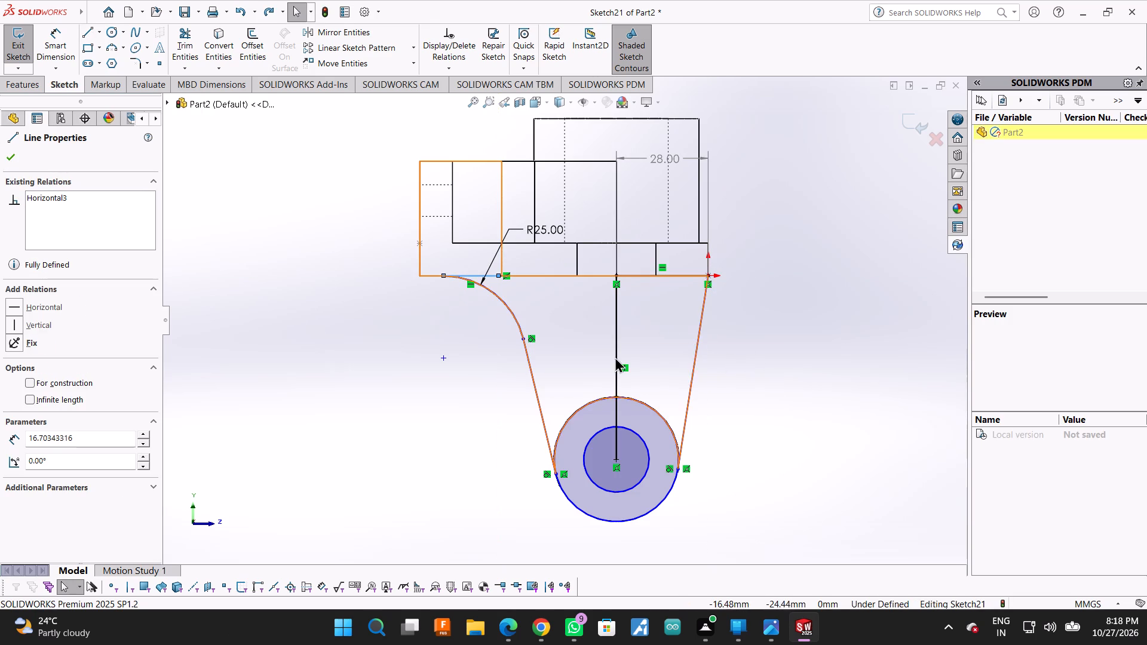
# Sketch a single horizontal line about 81 mm long from the fillet arc's upper end to the origin.
pyautogui.click(81, 35)
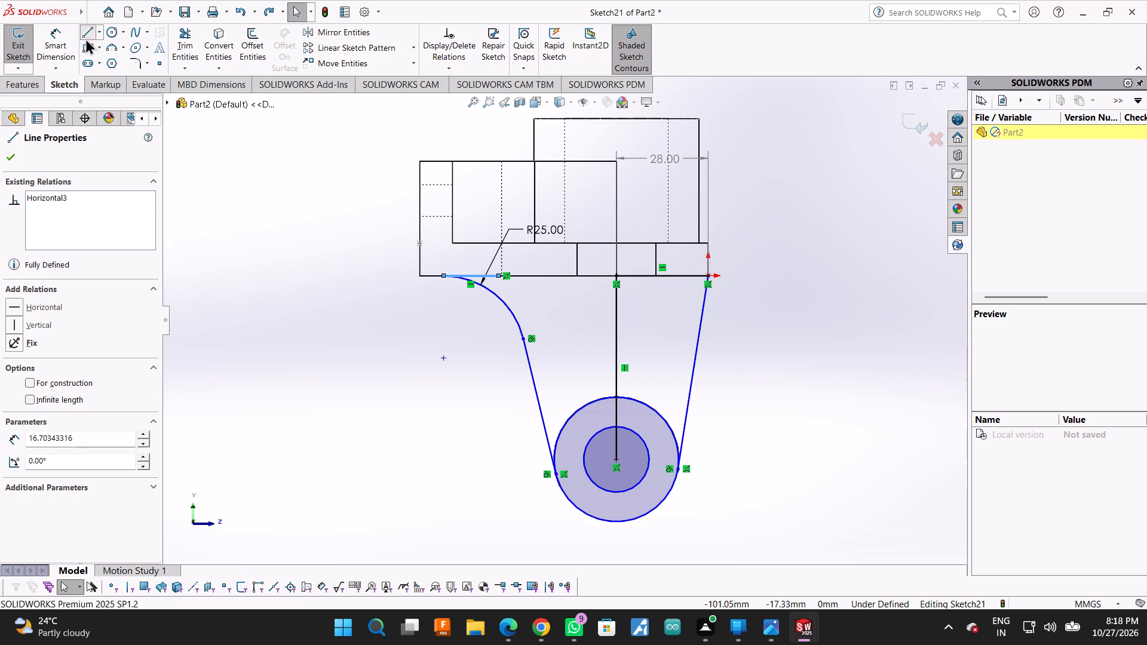
pyautogui.click(443, 277)
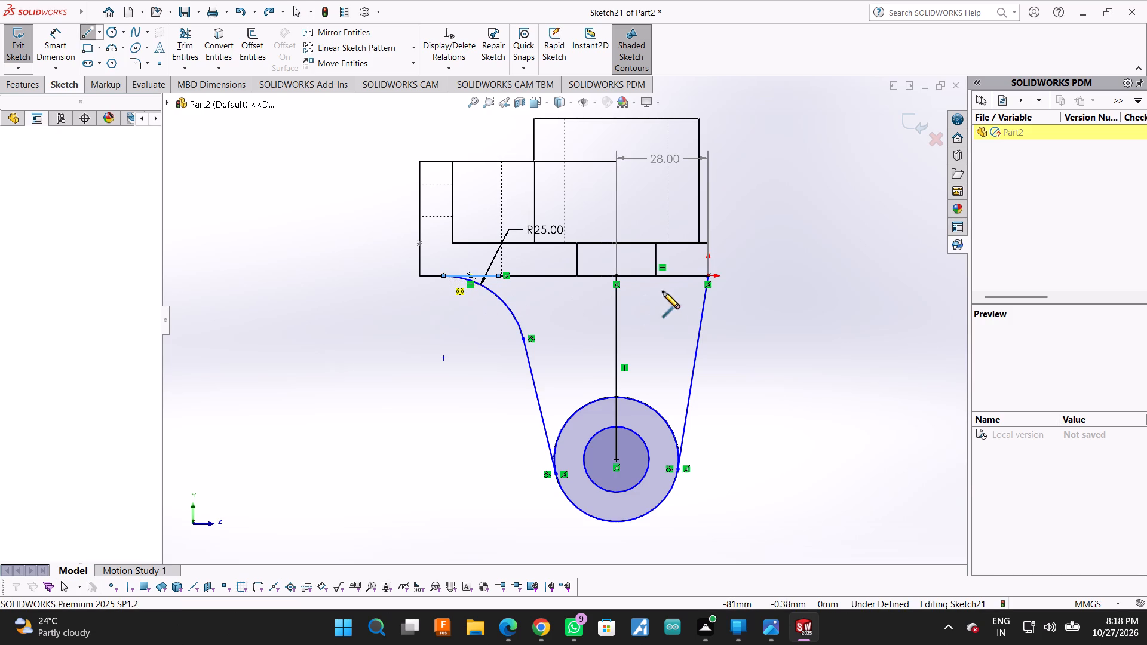
pyautogui.click(710, 274)
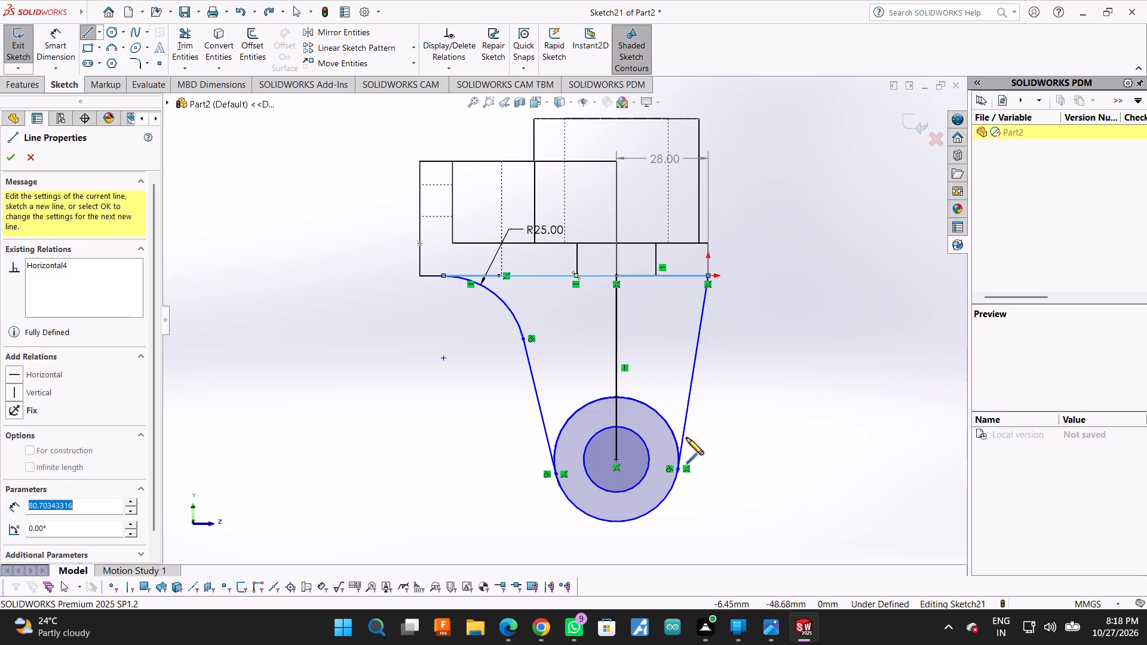
# Undo the horizontal lines added along the plate's bottom edge, back through the 25 mm fillet at the slanted line's top.
pyautogui.press('Escape')
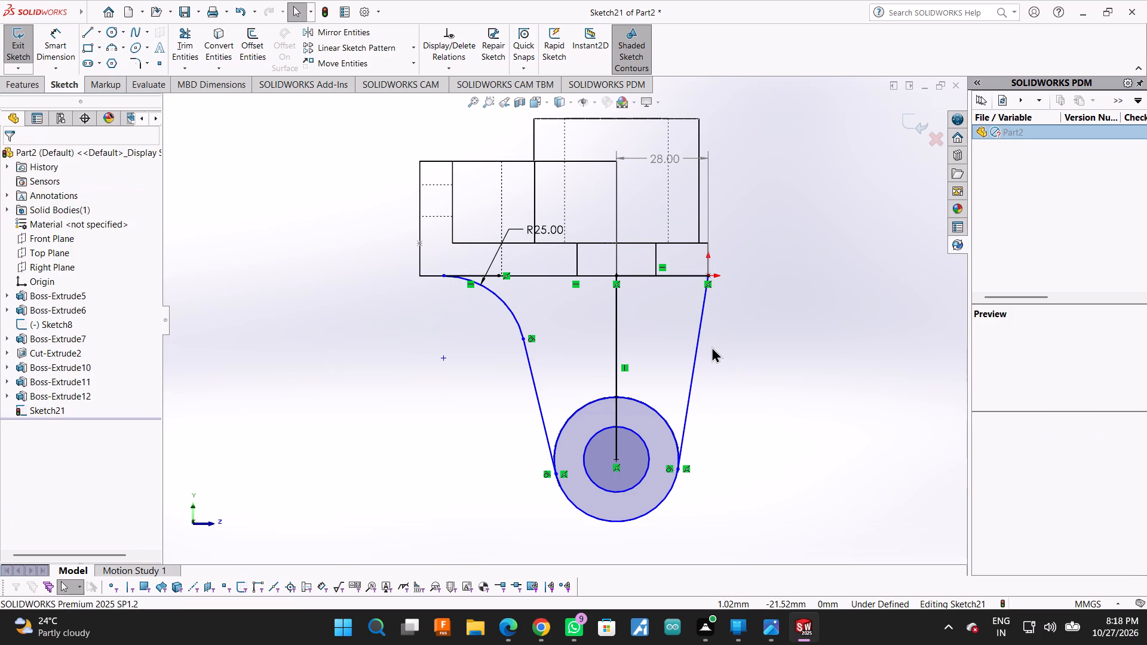
pyautogui.hotkey('ctrl', 'z')
pyautogui.hotkey('ctrl', 'z')
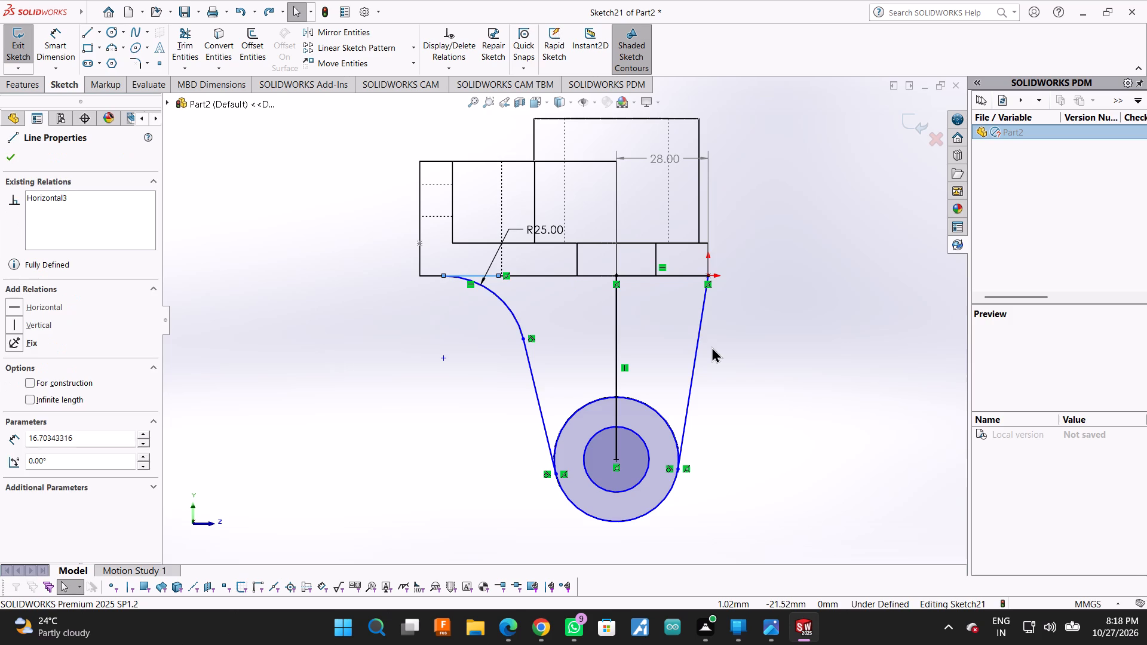
pyautogui.hotkey('ctrl', 'z')
pyautogui.hotkey('ctrl', 'z')
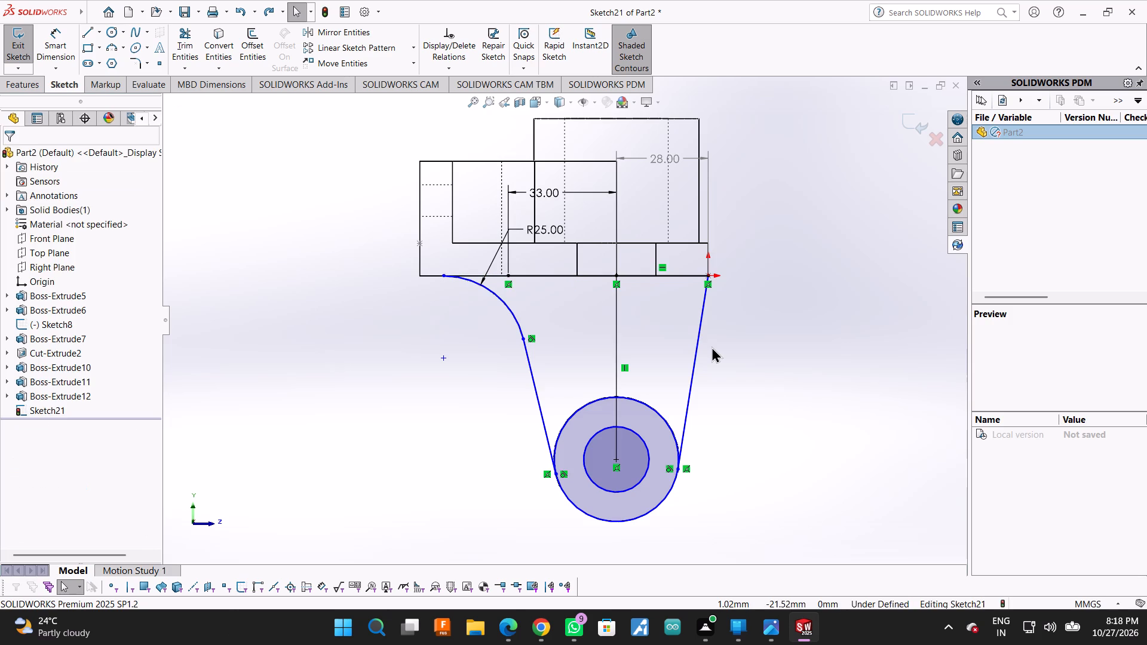
pyautogui.hotkey('ctrl', 'z')
pyautogui.hotkey('ctrl', 'z')
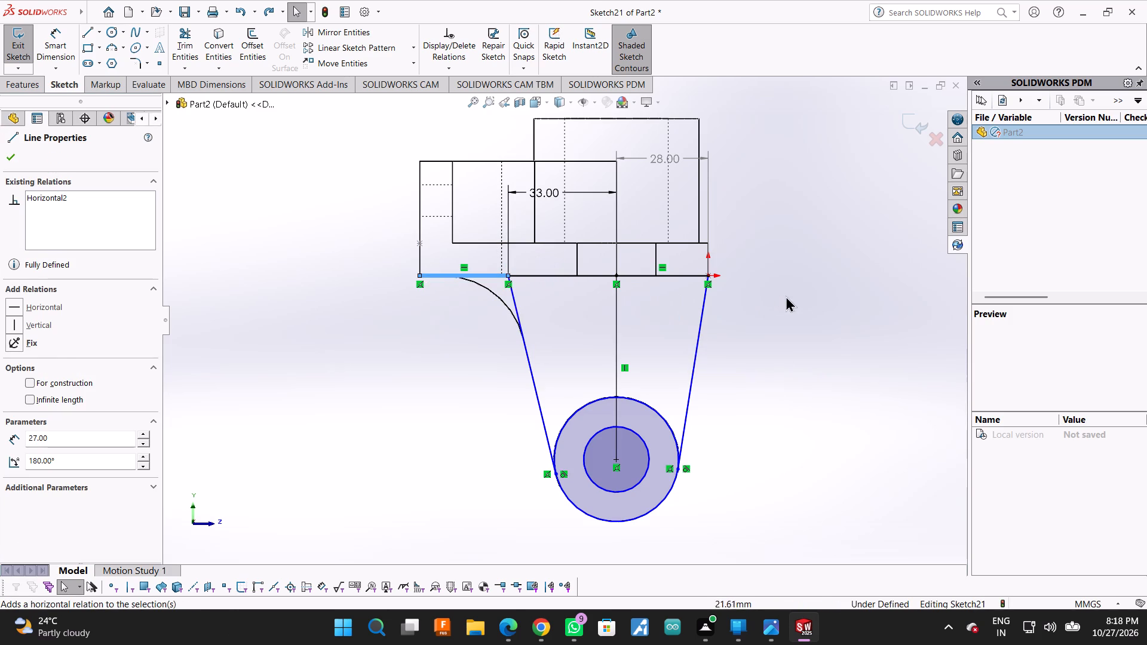
pyautogui.click(881, 296)
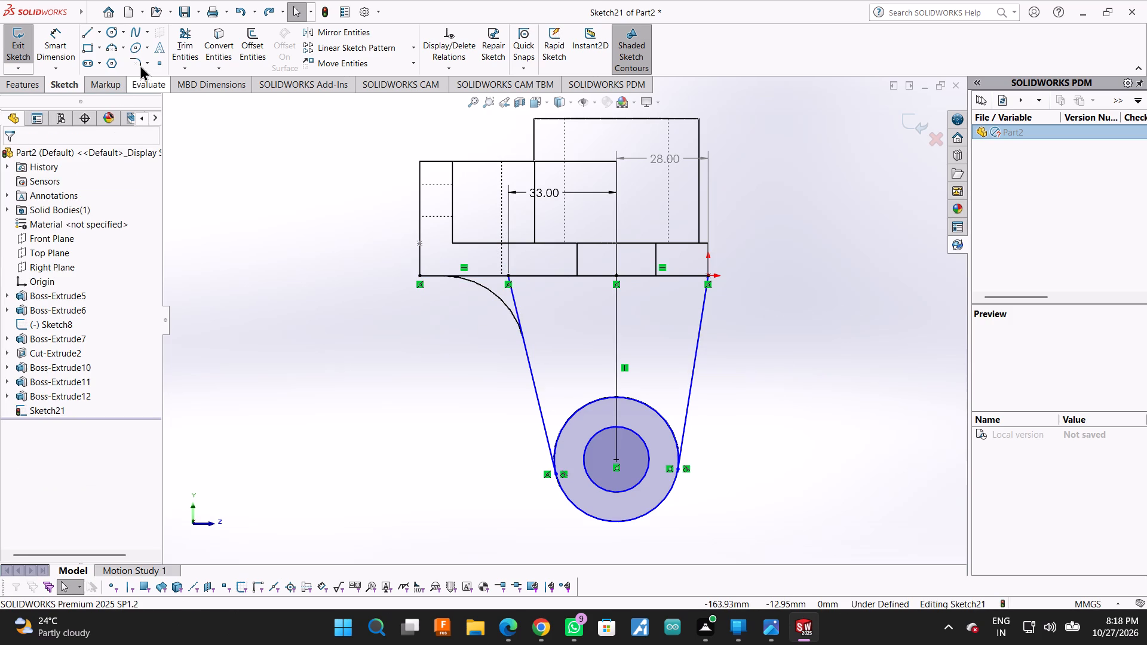
# Fillet the corner between the slanted tangent line and the 27 mm horizontal line with a 25 mm radius.
pyautogui.click(140, 64)
pyautogui.click(510, 288)
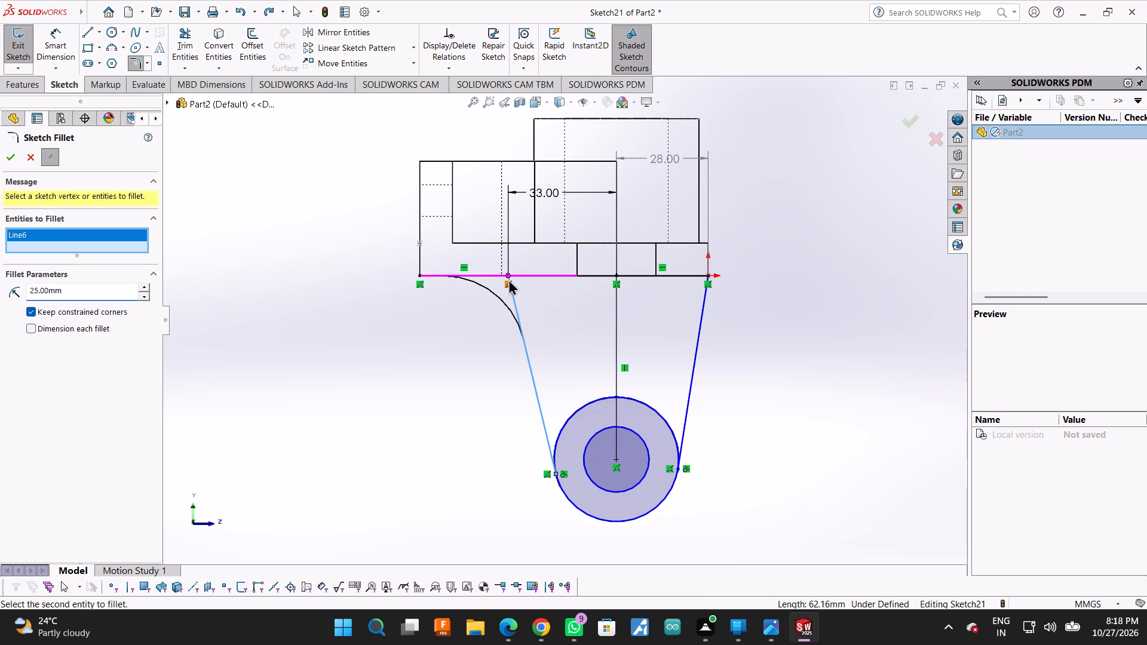
pyautogui.click(488, 273)
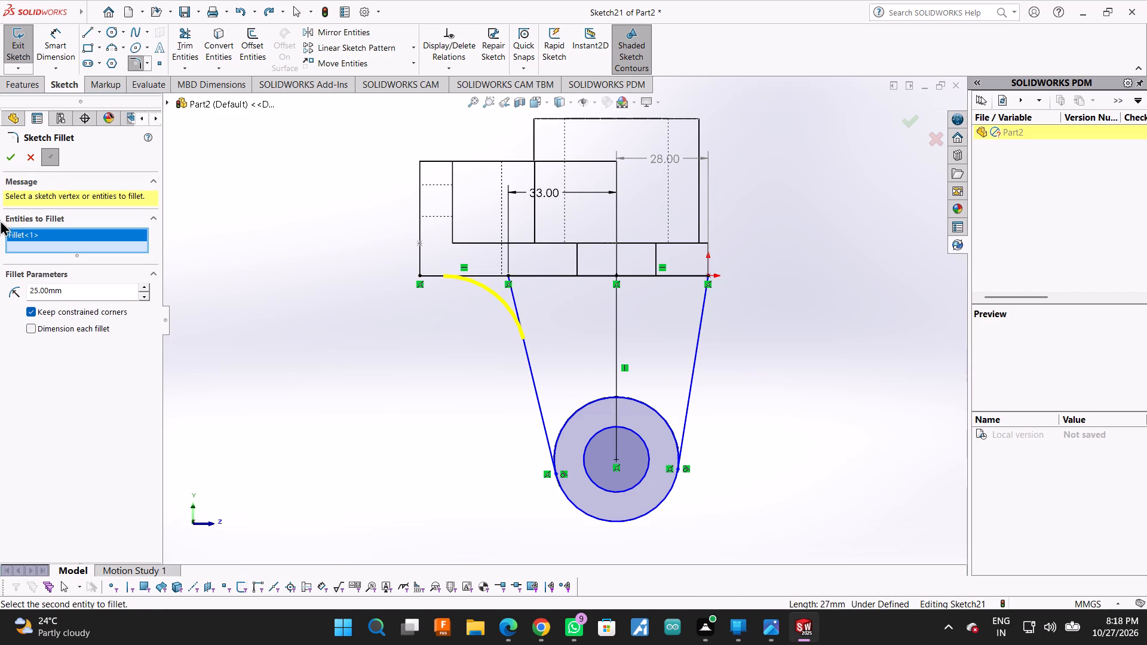
pyautogui.click(5, 149)
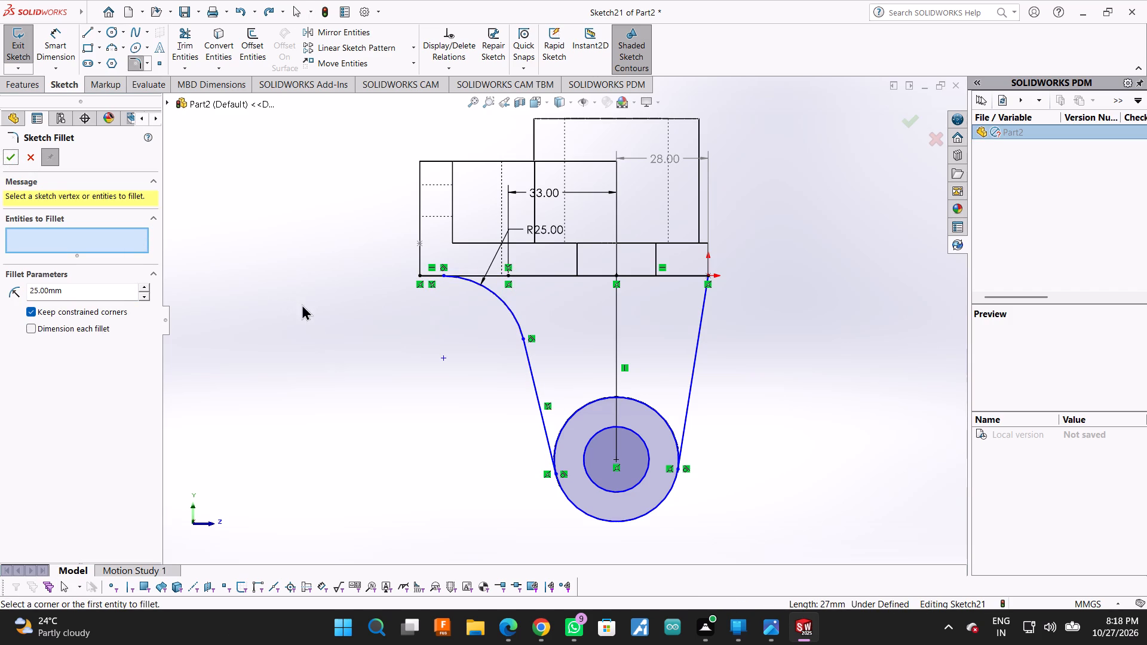
# Sketch a horizontal line about 19.7 mm long from the end of the 33 mm line to the fillet arc's upper end.
pyautogui.scroll(-5, 457, 240)
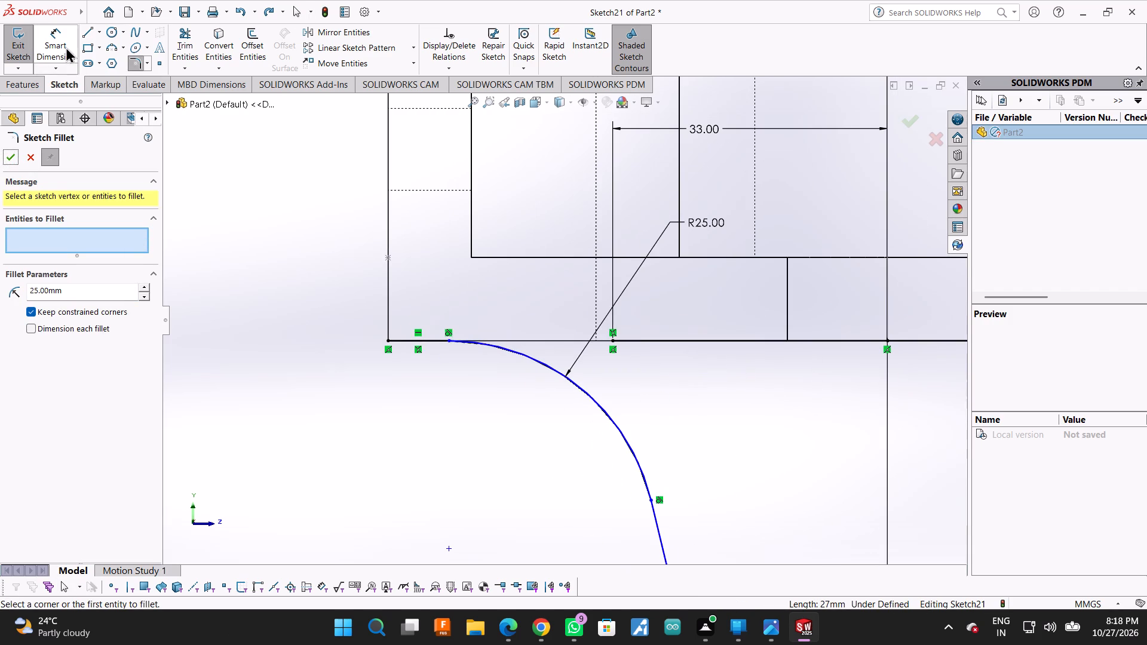
pyautogui.click(89, 32)
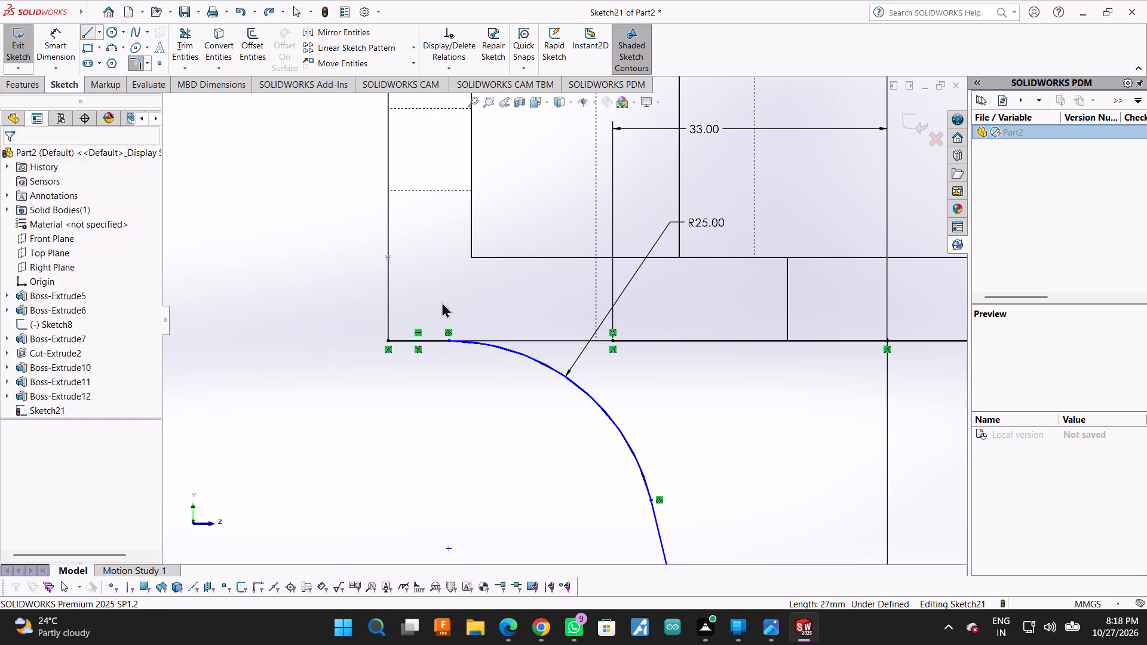
pyautogui.click(611, 340)
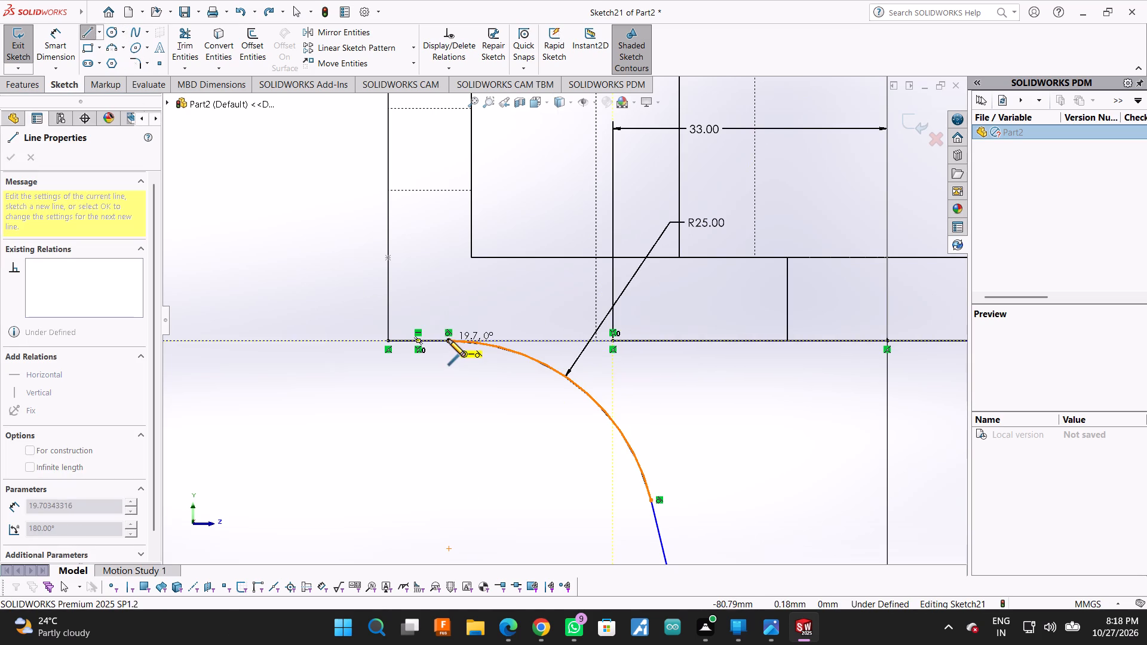
pyautogui.click(448, 339)
pyautogui.press('Escape')
# Trim the leftover horizontal segment between the fillet arc's upper end and the plate's outer corner.
pyautogui.click(197, 41)
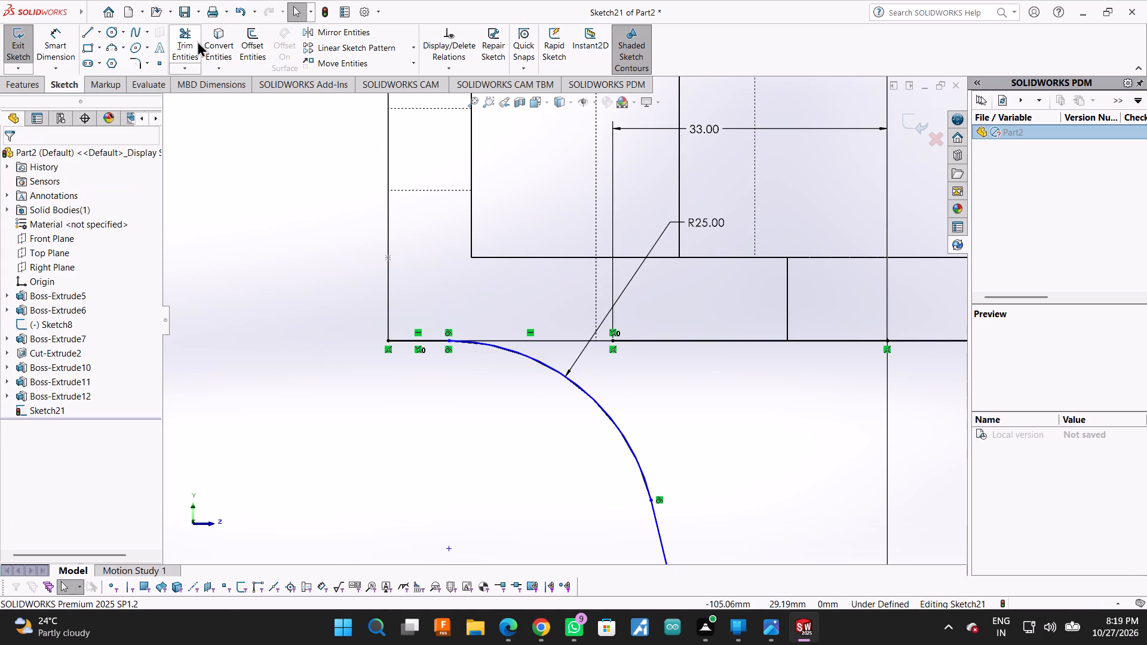
pyautogui.moveTo(402, 303); pyautogui.dragTo(418, 392)
pyautogui.scroll(1, 516, 339)
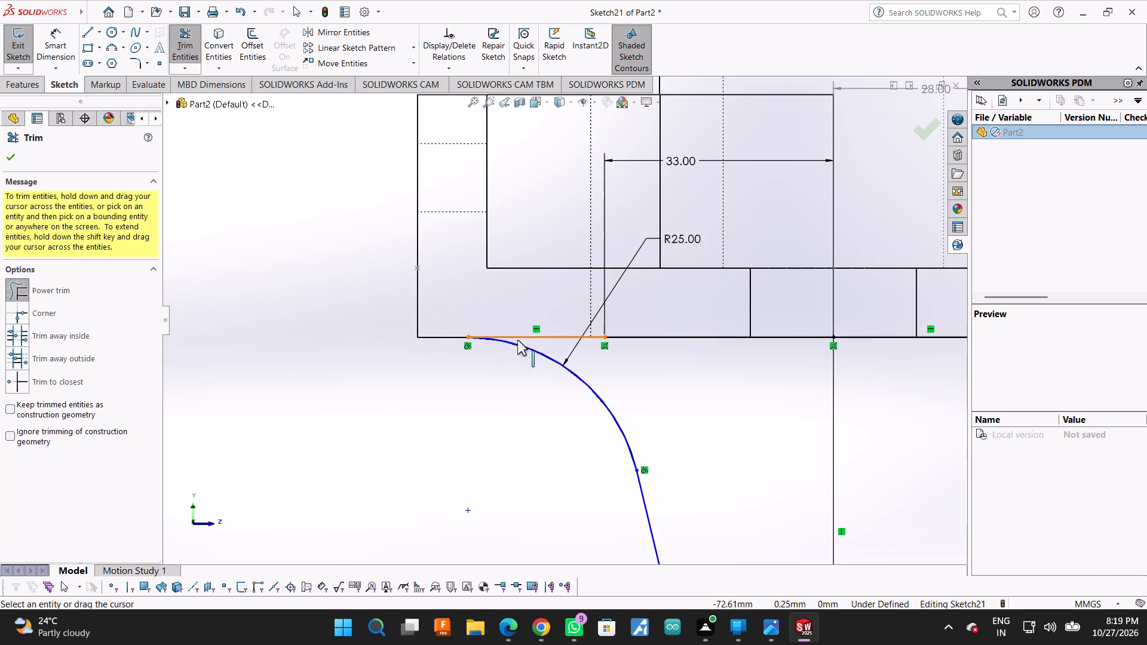
pyautogui.click(10, 150)
# Dimension the length of the new horizontal line between the fillet arc and the 33 mm line.
pyautogui.click(59, 33)
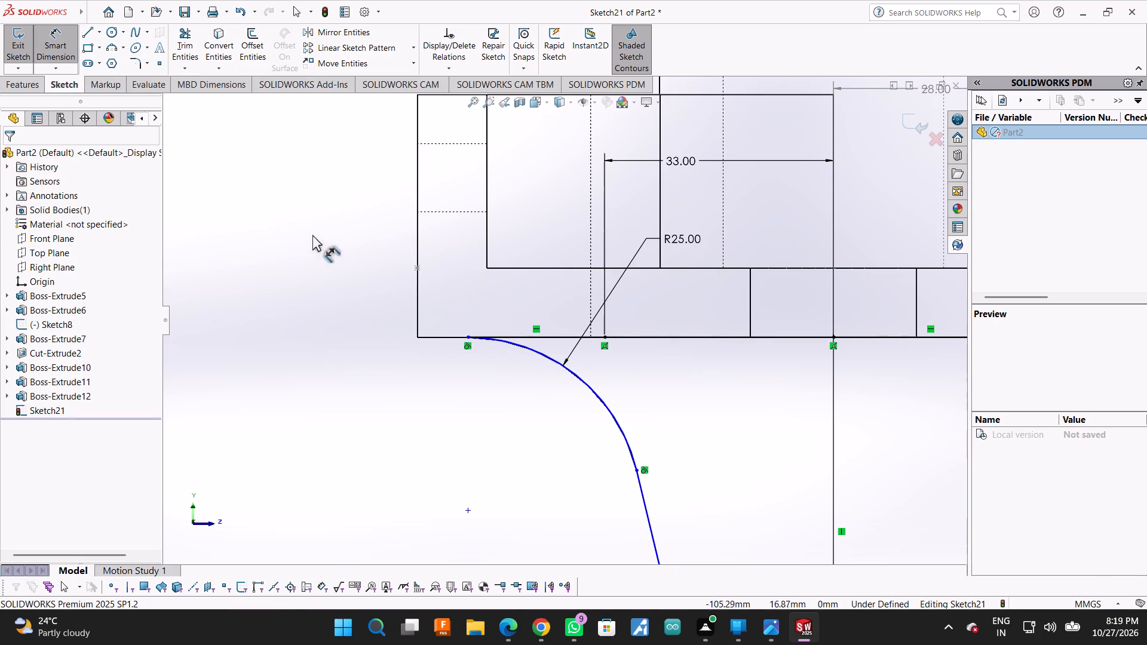
pyautogui.click(530, 336)
pyautogui.click(532, 279)
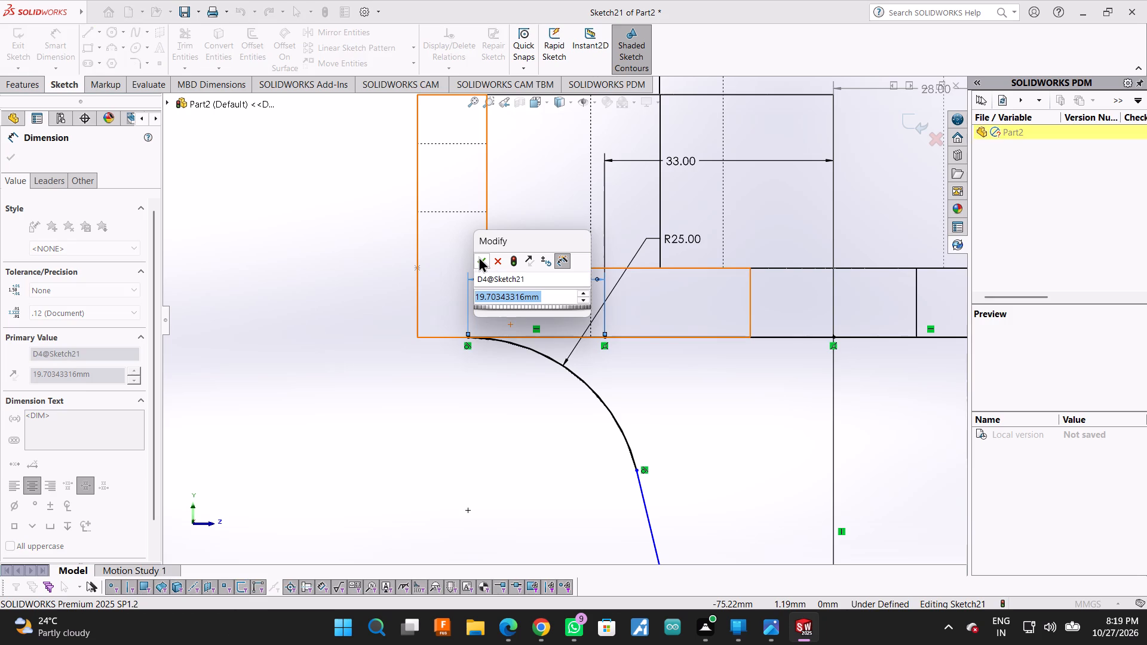
pyautogui.click(479, 256)
# Examine the profile's joints at the fillet arc, along the plate's bottom edge and at the origin for gaps.
pyautogui.scroll(2, 484, 373)
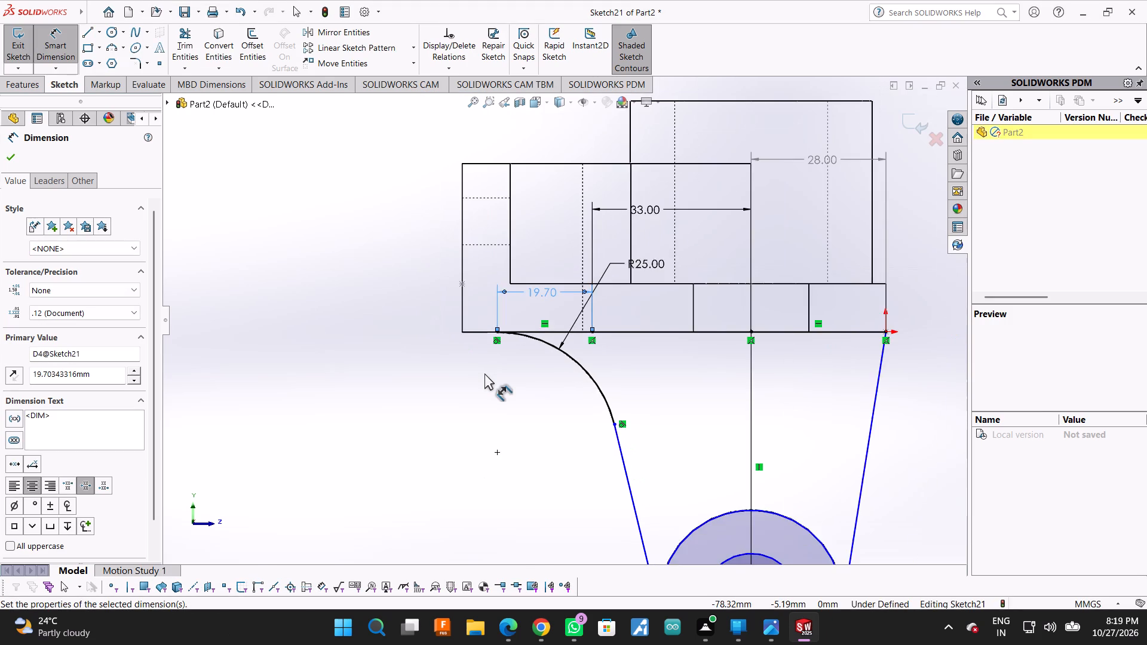
pyautogui.scroll(2, 484, 373)
pyautogui.scroll(-4, 632, 352)
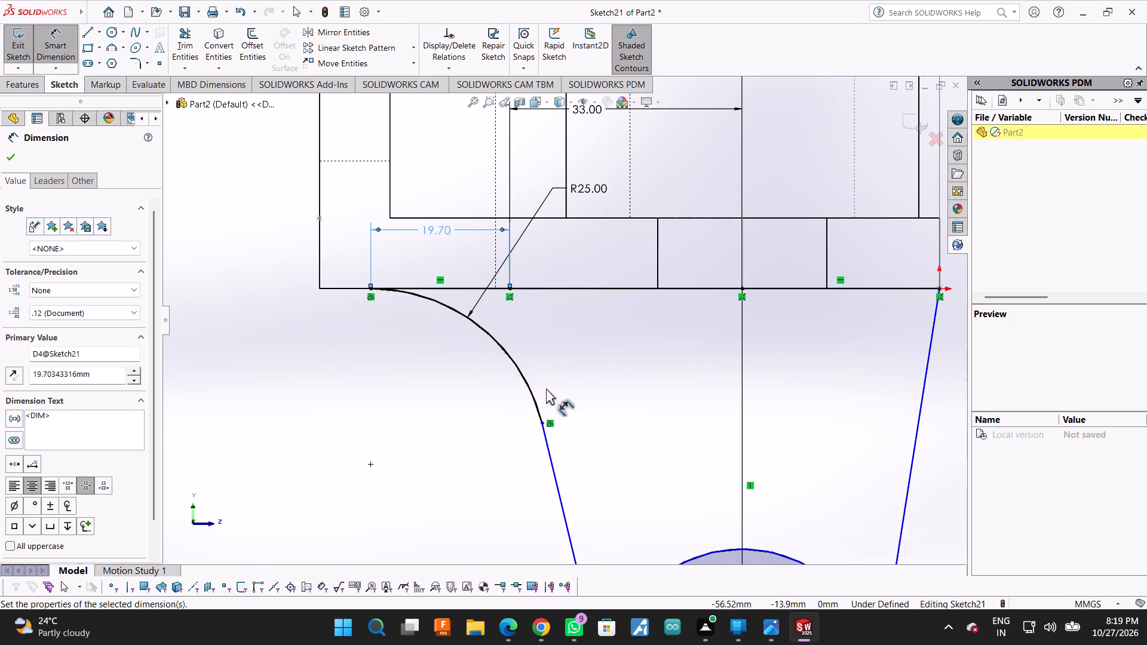
pyautogui.scroll(-4, 934, 317)
pyautogui.scroll(-2, 910, 272)
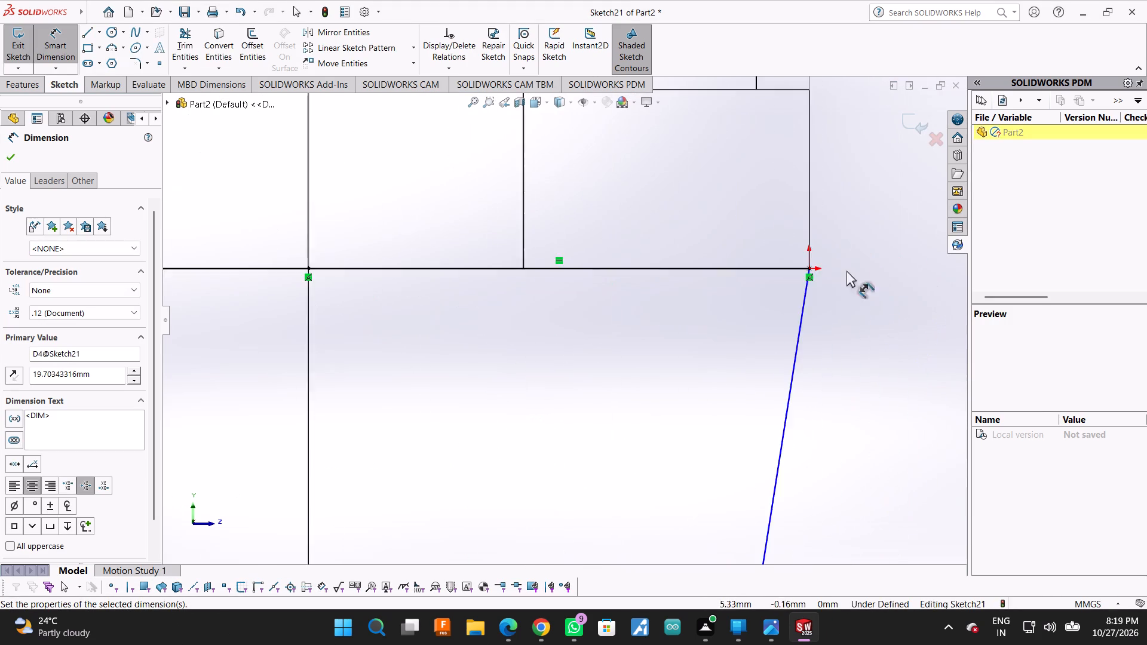
pyautogui.scroll(-2, 847, 271)
pyautogui.scroll(9, 696, 326)
pyautogui.scroll(1, 358, 319)
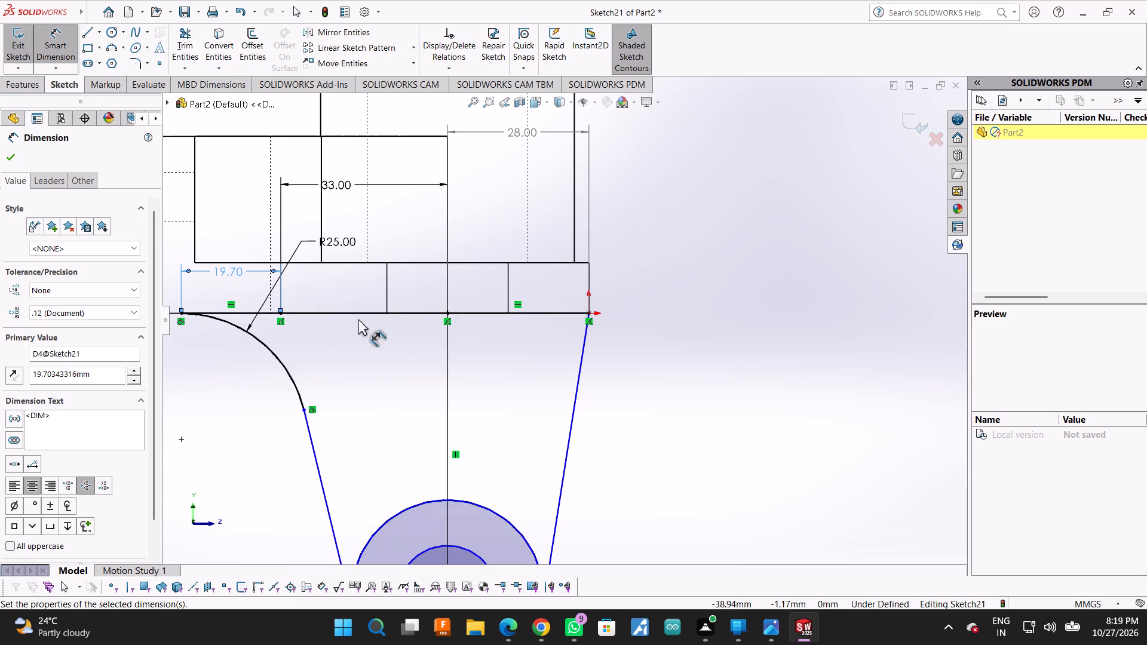
pyautogui.scroll(-5, 255, 321)
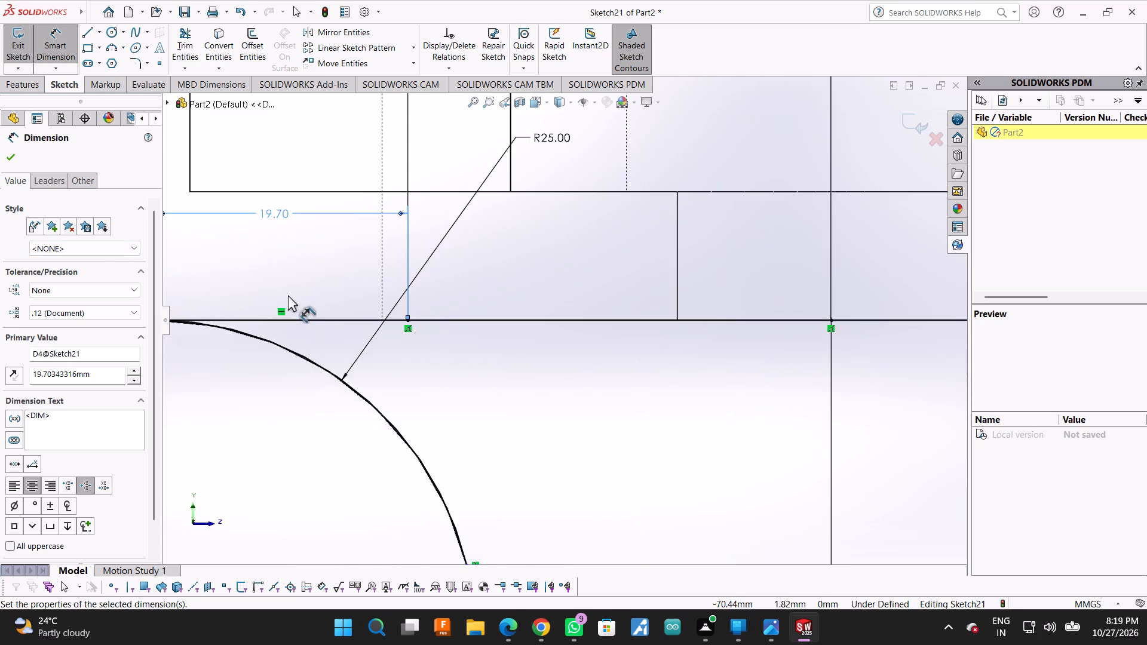
pyautogui.scroll(-2, 288, 295)
pyautogui.scroll(3, 306, 335)
pyautogui.scroll(-8, 318, 317)
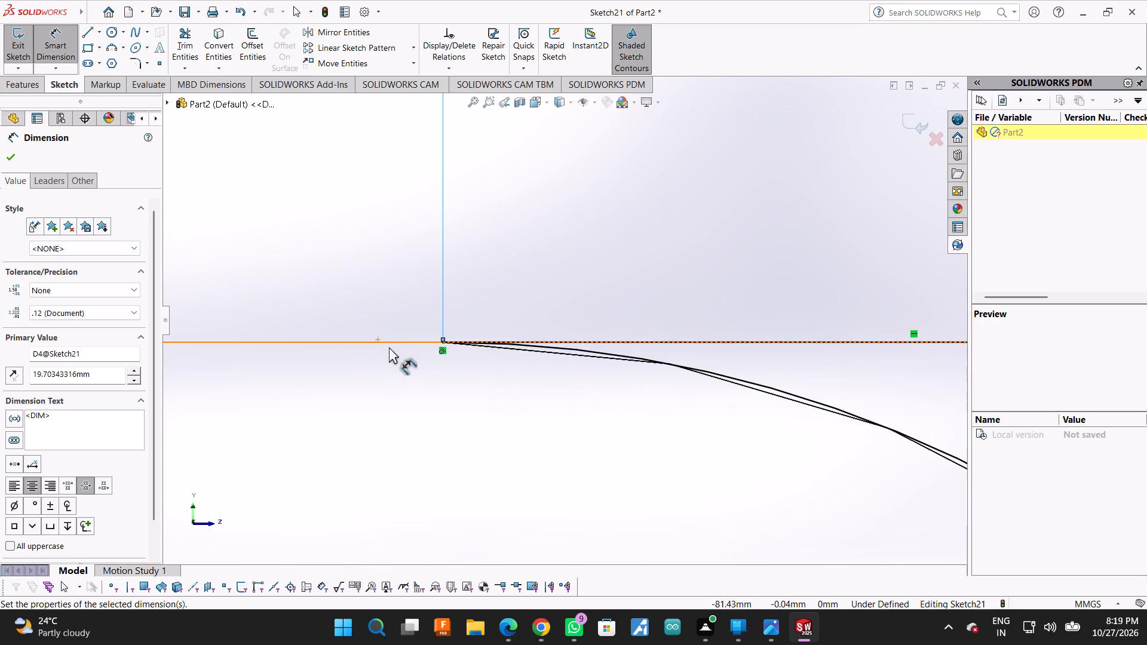
pyautogui.scroll(14, 390, 349)
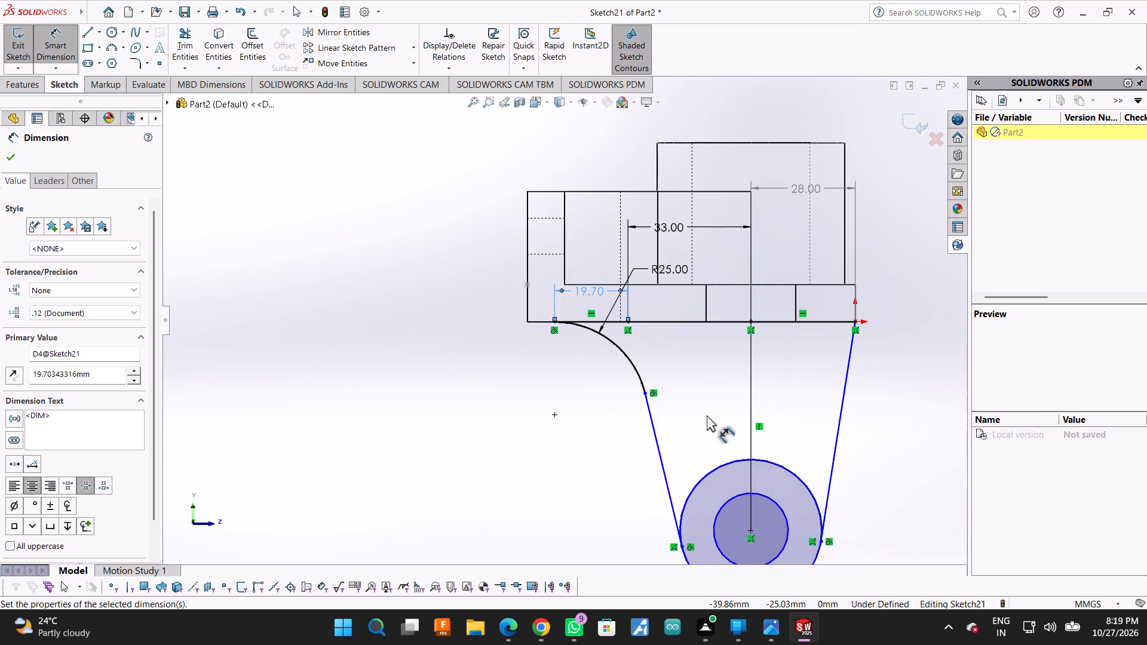
pyautogui.scroll(3, 707, 415)
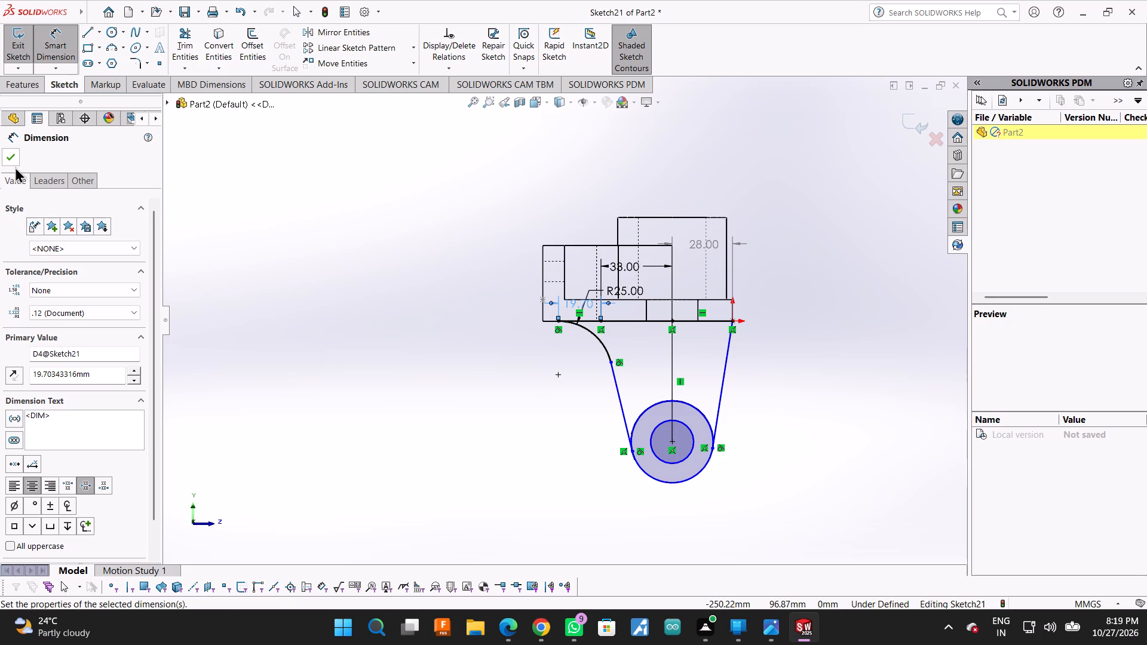
pyautogui.click(14, 165)
# Trim the outer circle's upper arc and the vertical centre line between the plate edge and the inner circle.
pyautogui.click(194, 45)
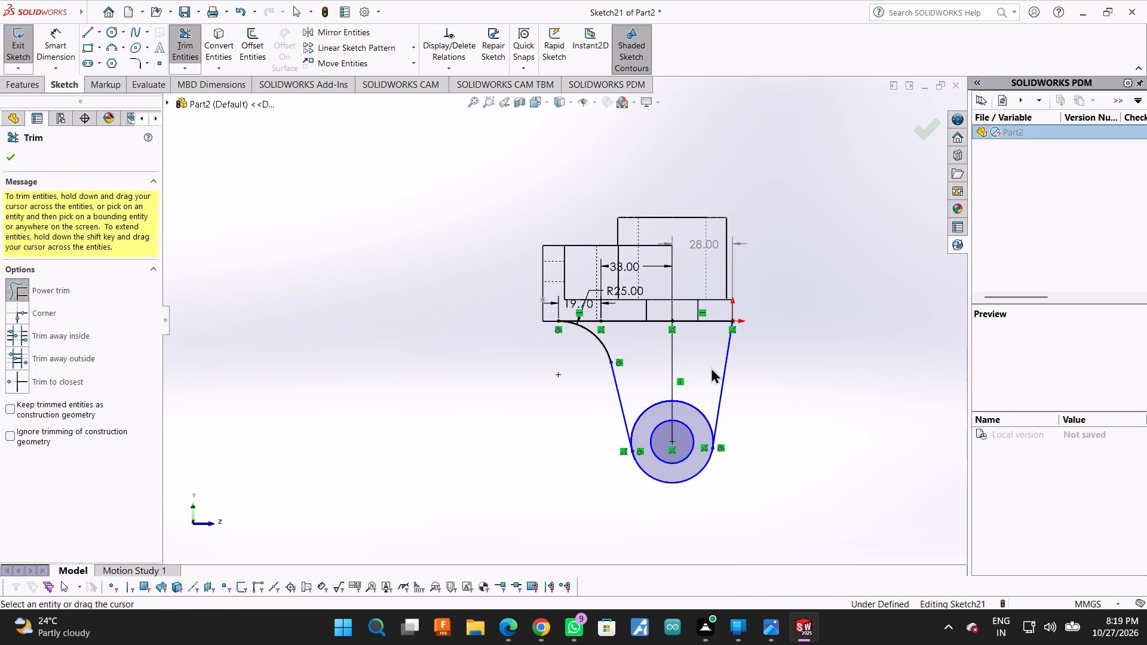
pyautogui.moveTo(710, 376); pyautogui.dragTo(703, 420)
pyautogui.moveTo(639, 391); pyautogui.dragTo(672, 402)
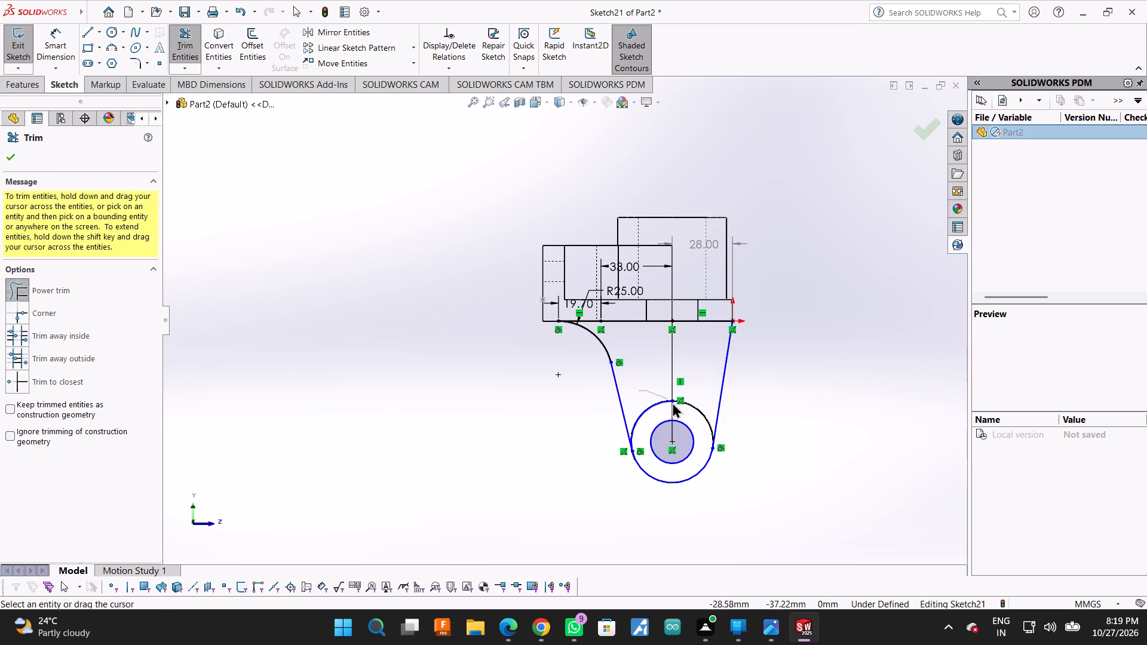
pyautogui.moveTo(672, 402); pyautogui.dragTo(679, 404)
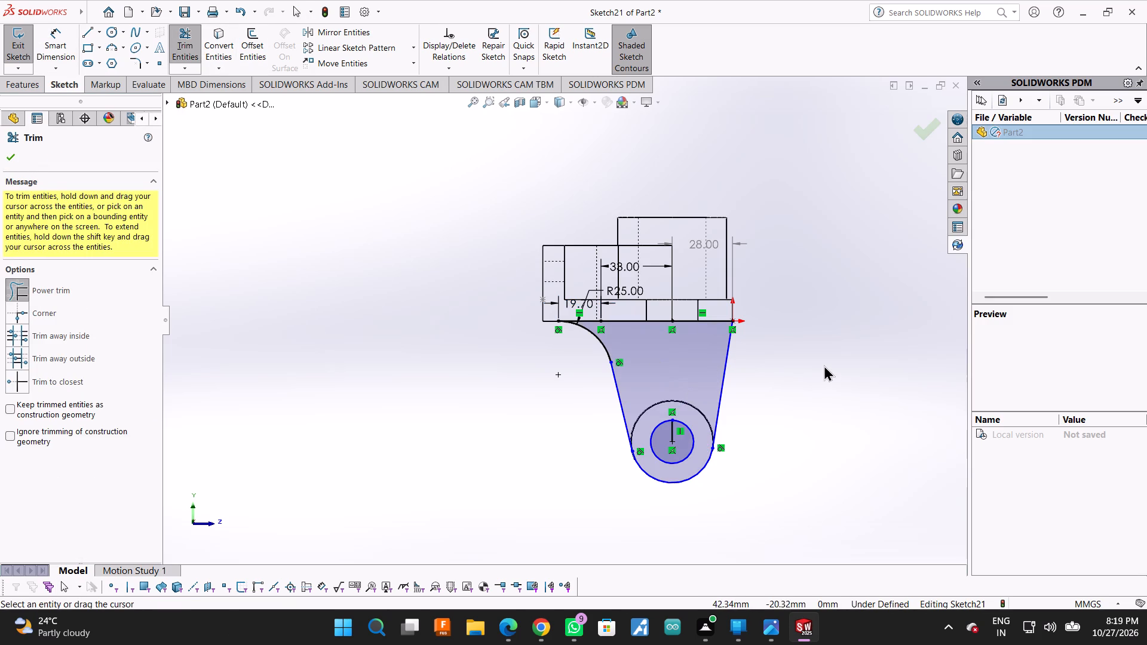
pyautogui.click(5, 161)
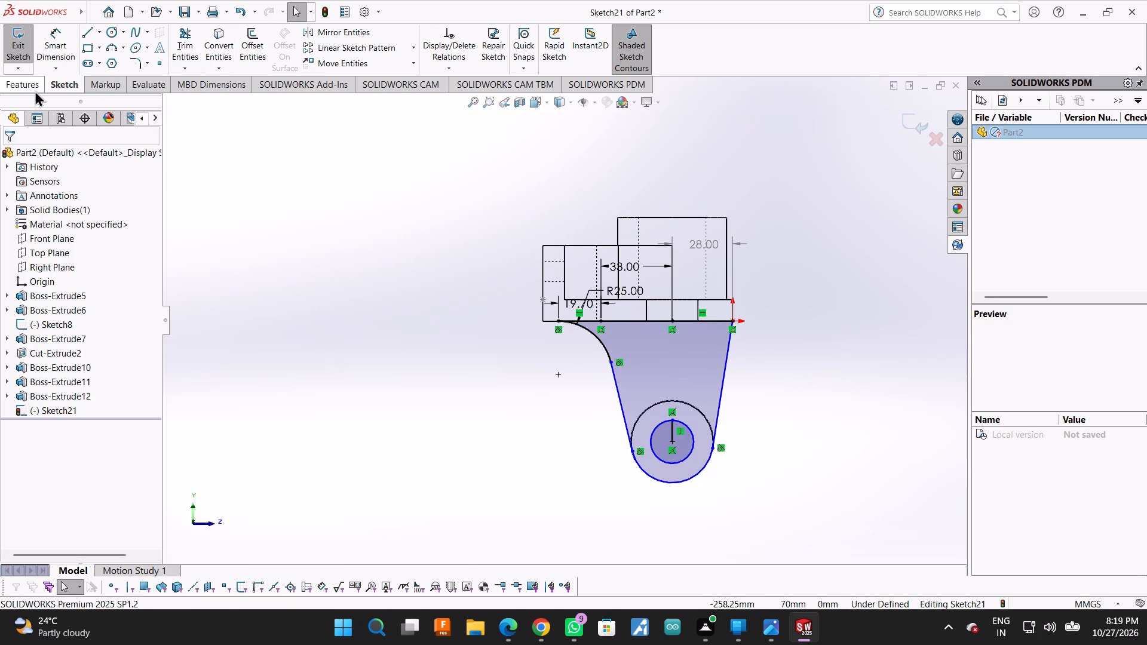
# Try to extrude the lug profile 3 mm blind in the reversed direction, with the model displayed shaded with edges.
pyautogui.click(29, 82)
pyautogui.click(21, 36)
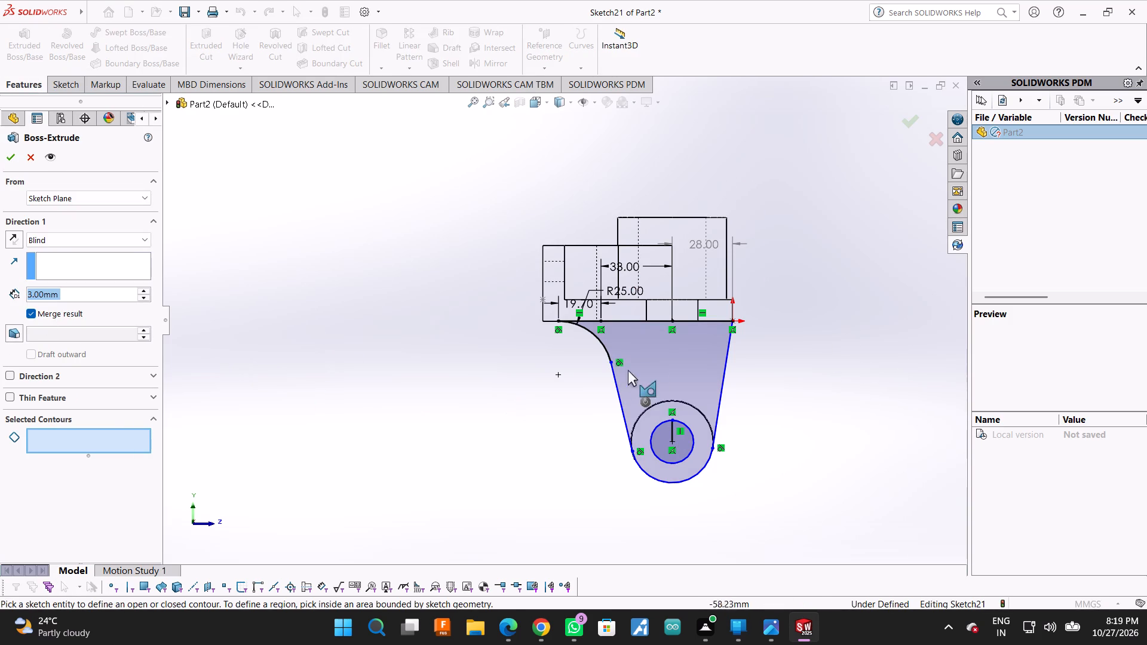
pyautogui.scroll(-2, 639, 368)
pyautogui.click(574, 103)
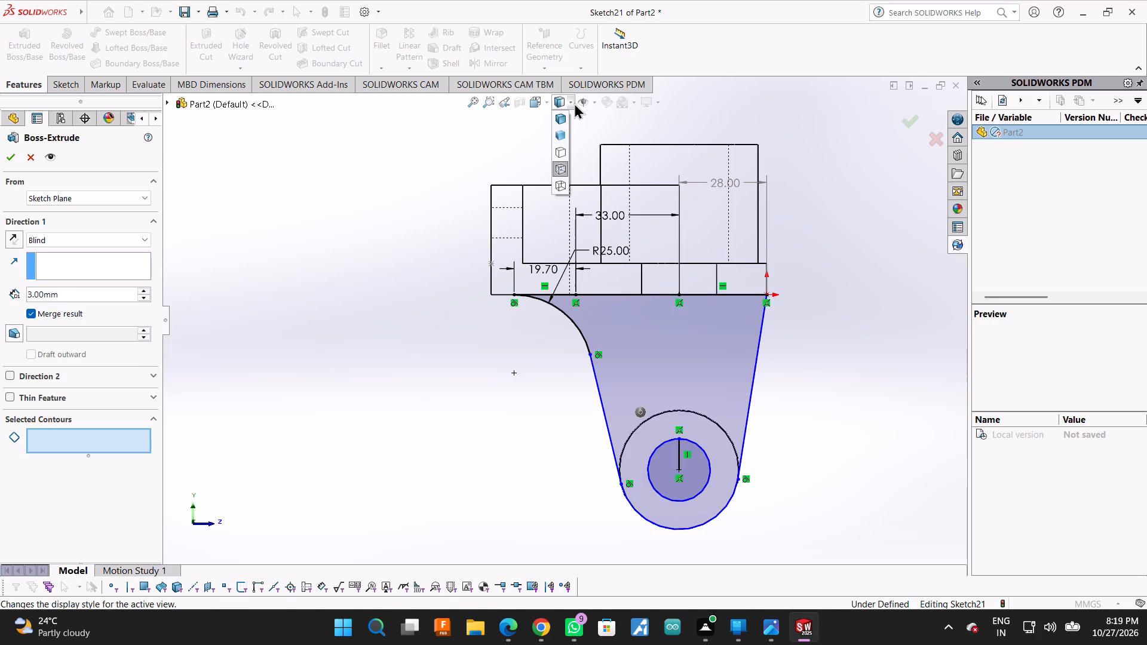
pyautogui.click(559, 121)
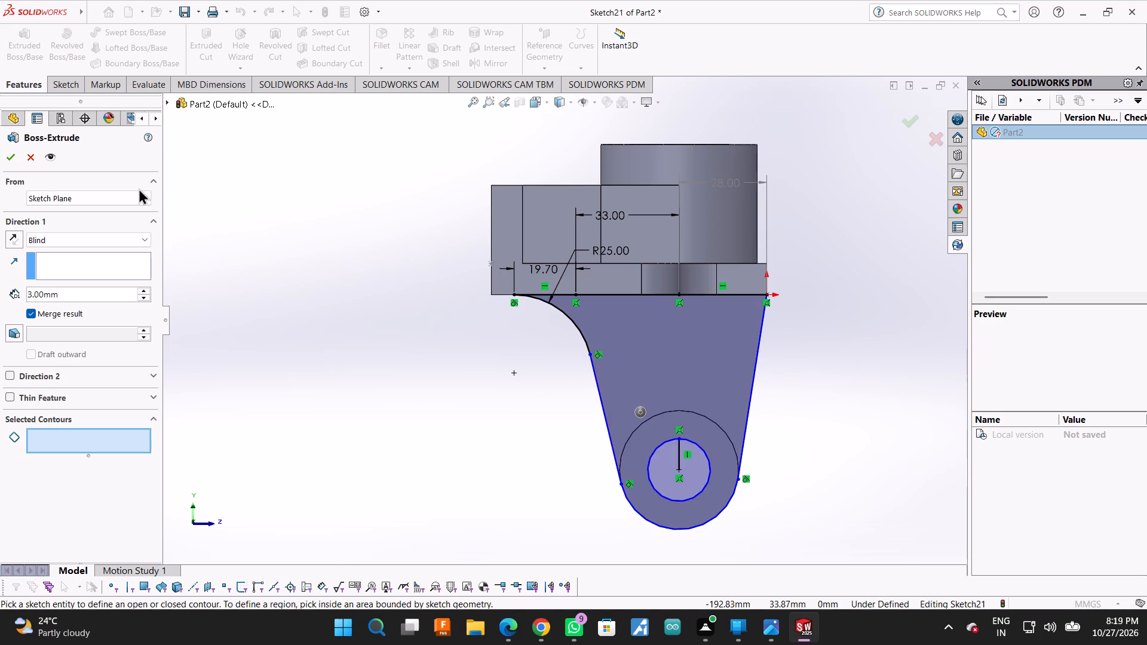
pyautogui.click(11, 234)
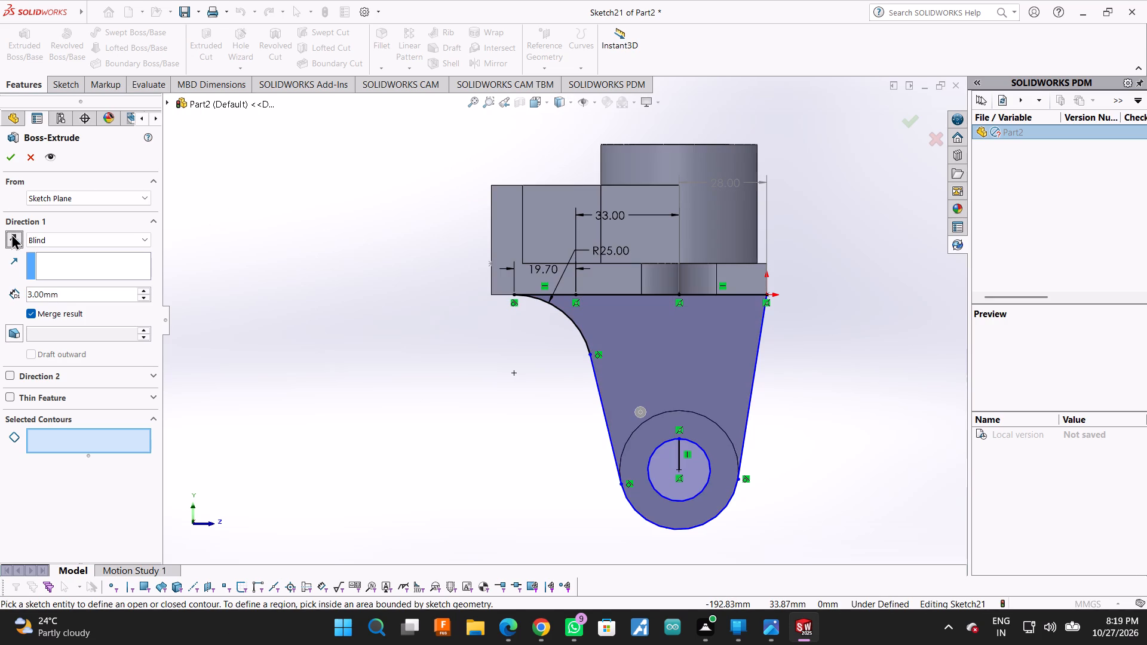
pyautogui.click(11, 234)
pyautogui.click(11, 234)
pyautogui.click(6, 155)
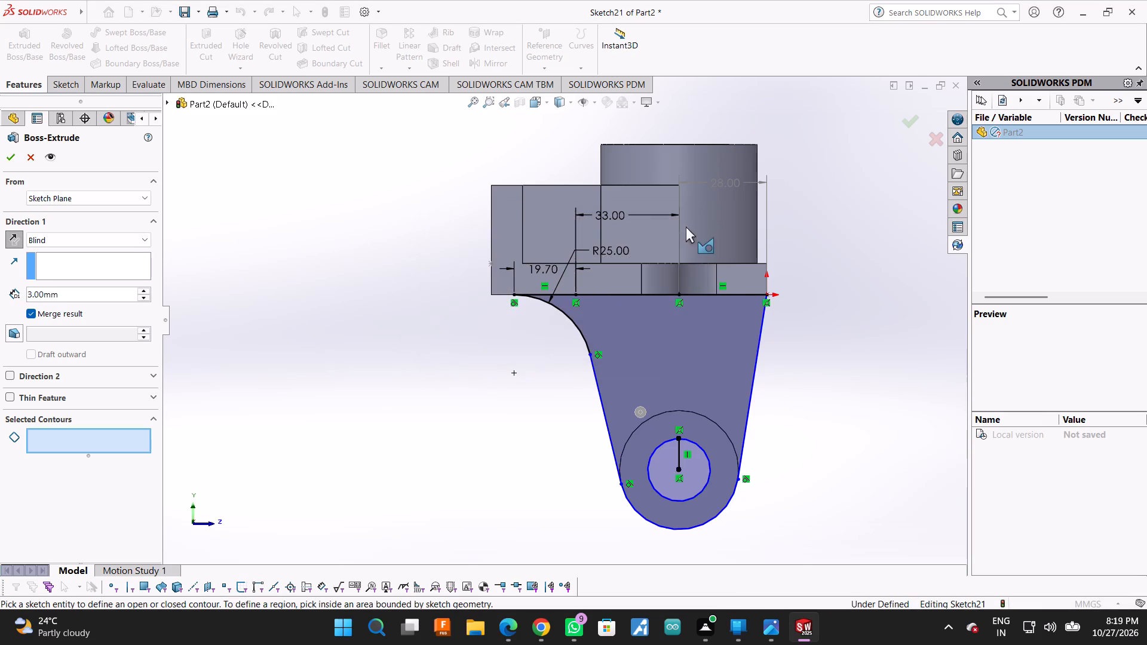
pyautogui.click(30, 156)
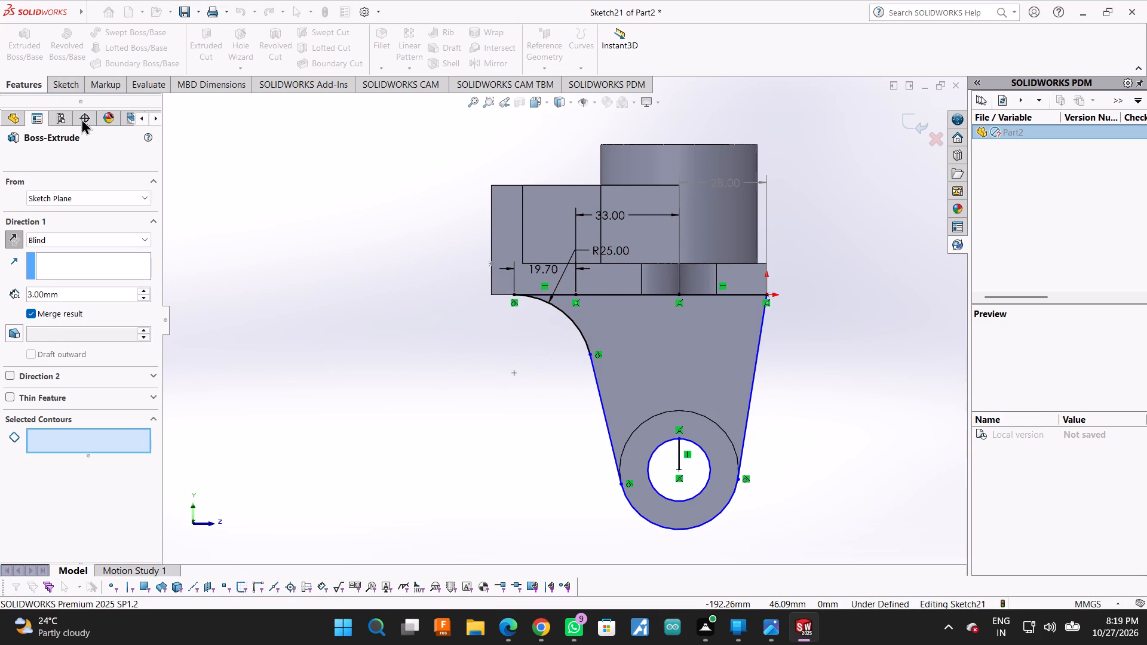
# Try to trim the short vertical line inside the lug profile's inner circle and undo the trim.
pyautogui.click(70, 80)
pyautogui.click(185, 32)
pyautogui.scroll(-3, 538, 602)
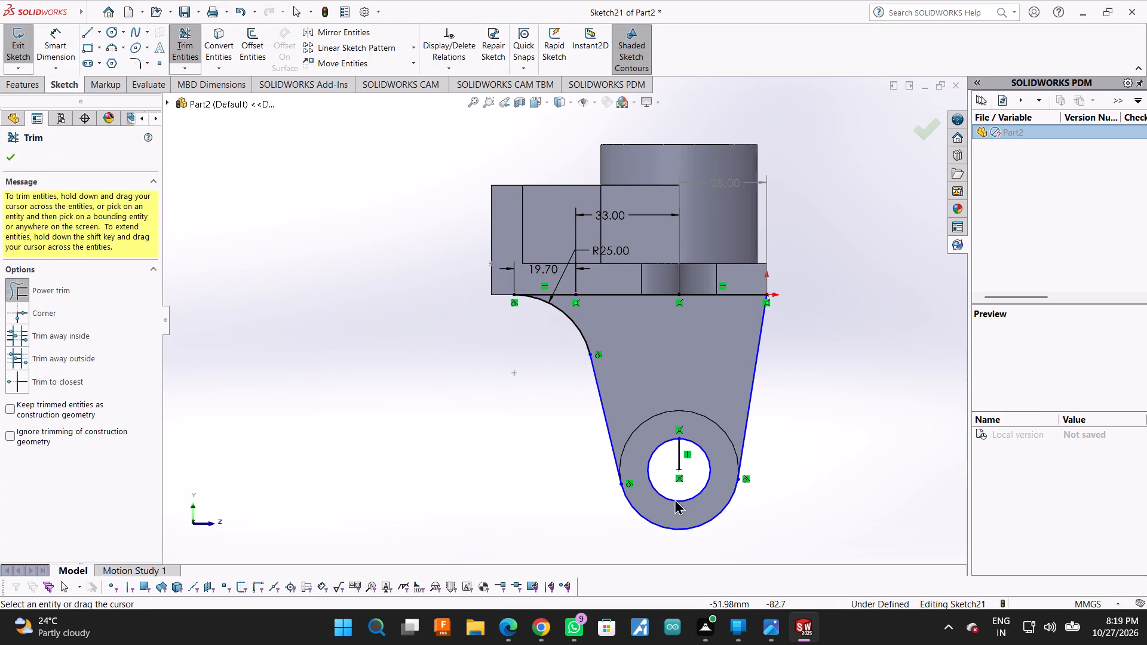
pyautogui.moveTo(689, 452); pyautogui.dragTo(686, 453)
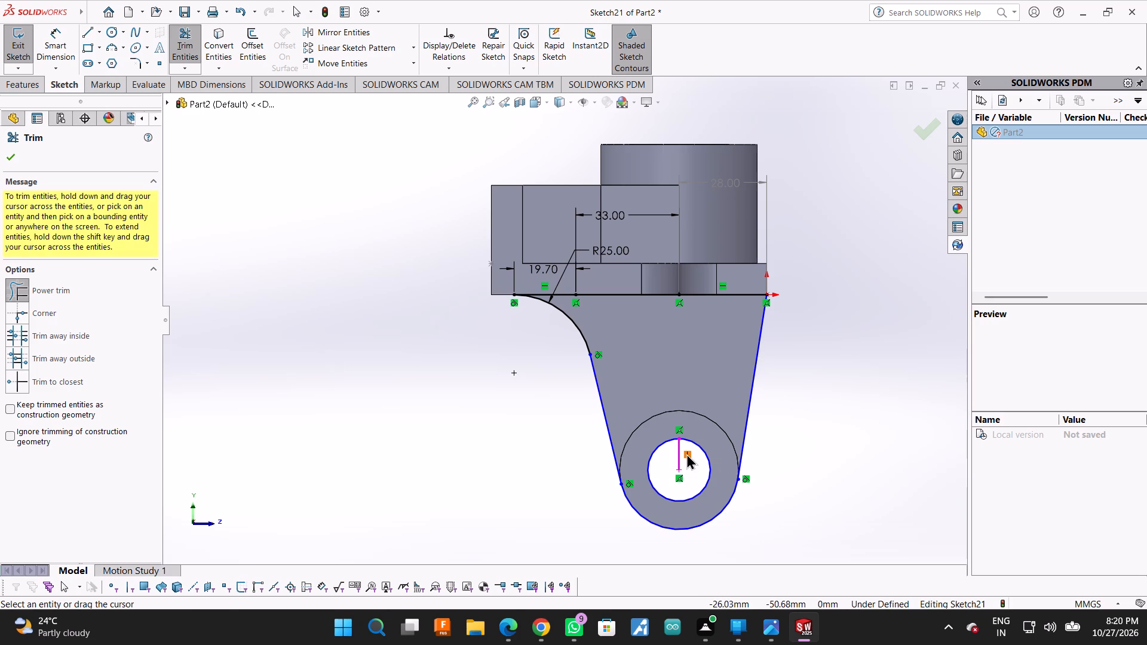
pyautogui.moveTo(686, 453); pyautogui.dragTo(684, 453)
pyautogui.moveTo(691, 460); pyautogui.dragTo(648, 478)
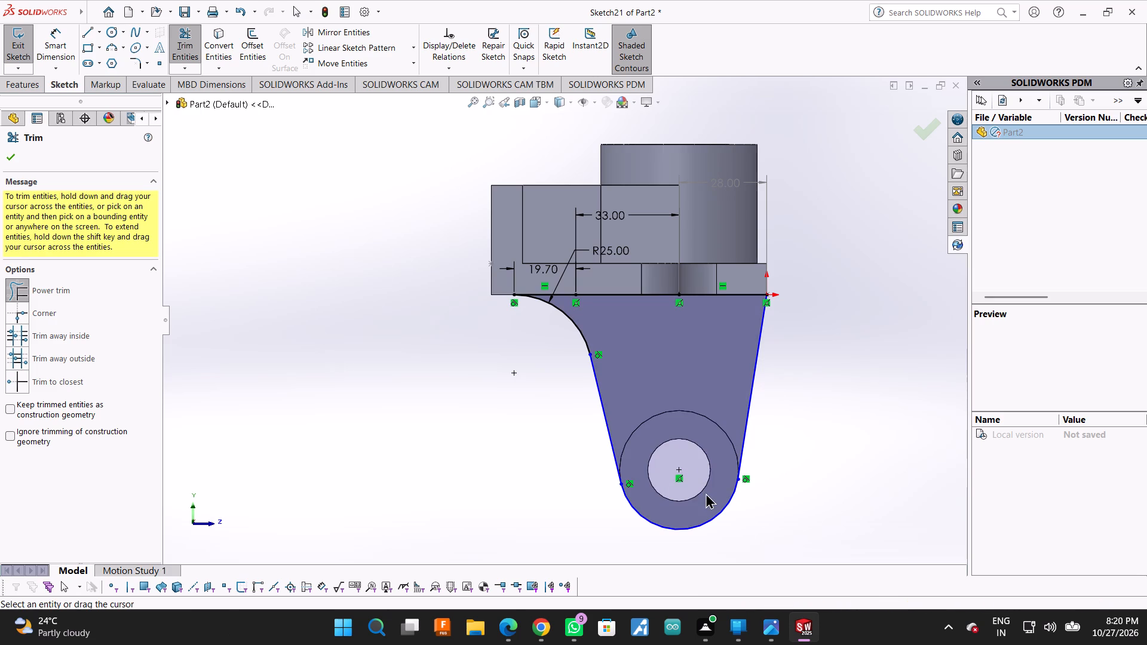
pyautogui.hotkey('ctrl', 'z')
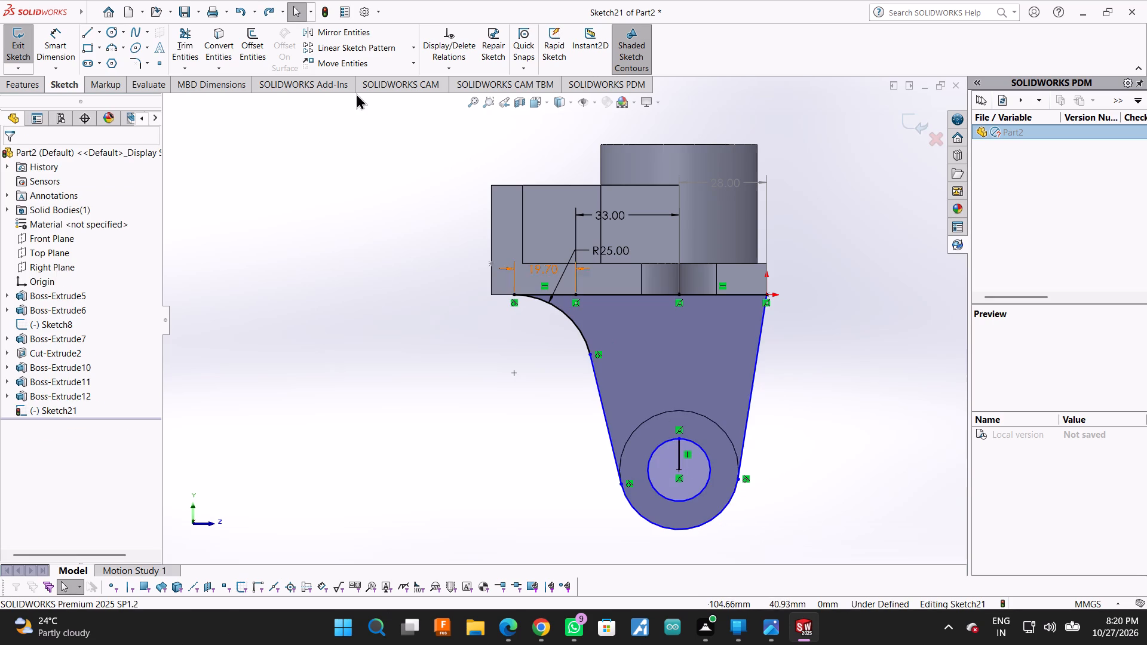
# Trim the short vertical line inside the lug profile's inner circle, keeping the circle intact.
pyautogui.click(178, 33)
pyautogui.scroll(-2, 511, 465)
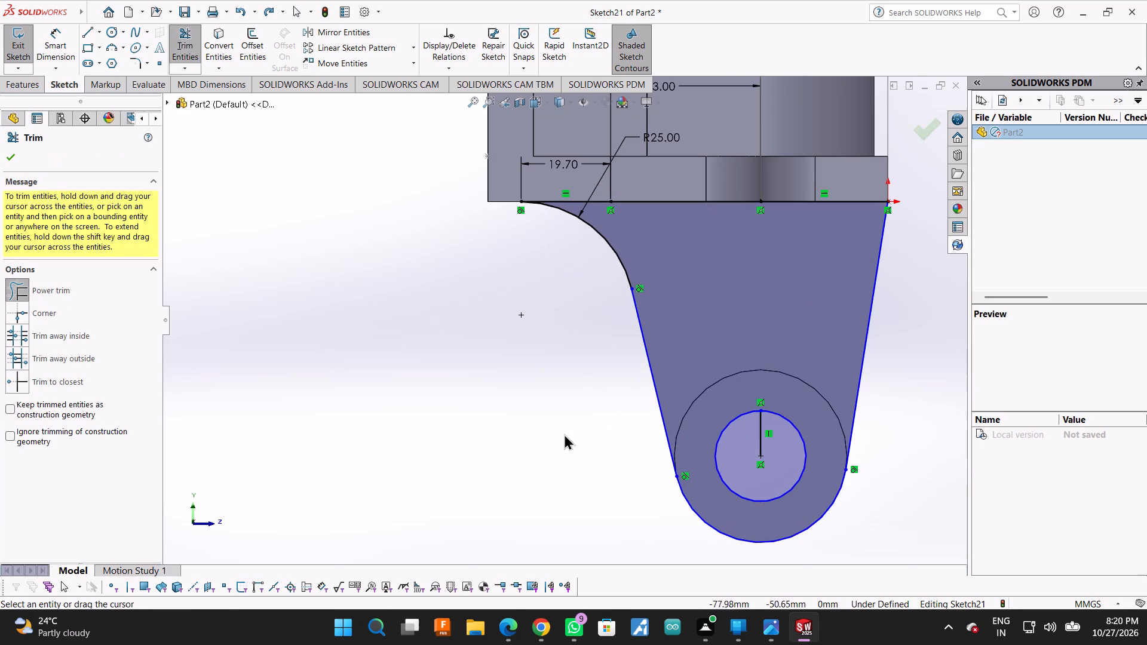
pyautogui.moveTo(777, 443); pyautogui.dragTo(749, 446)
pyautogui.click(5, 161)
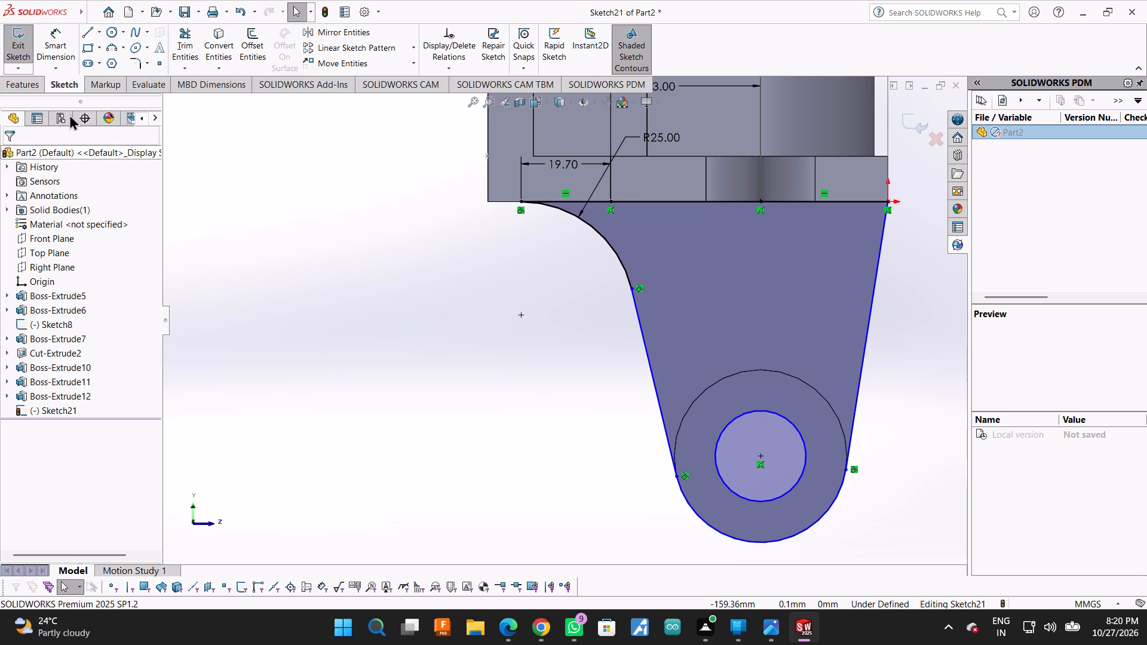
# Extrude the lug profile 10 mm blind in the reversed direction, merged with the bracket.
pyautogui.click(32, 83)
pyautogui.click(23, 39)
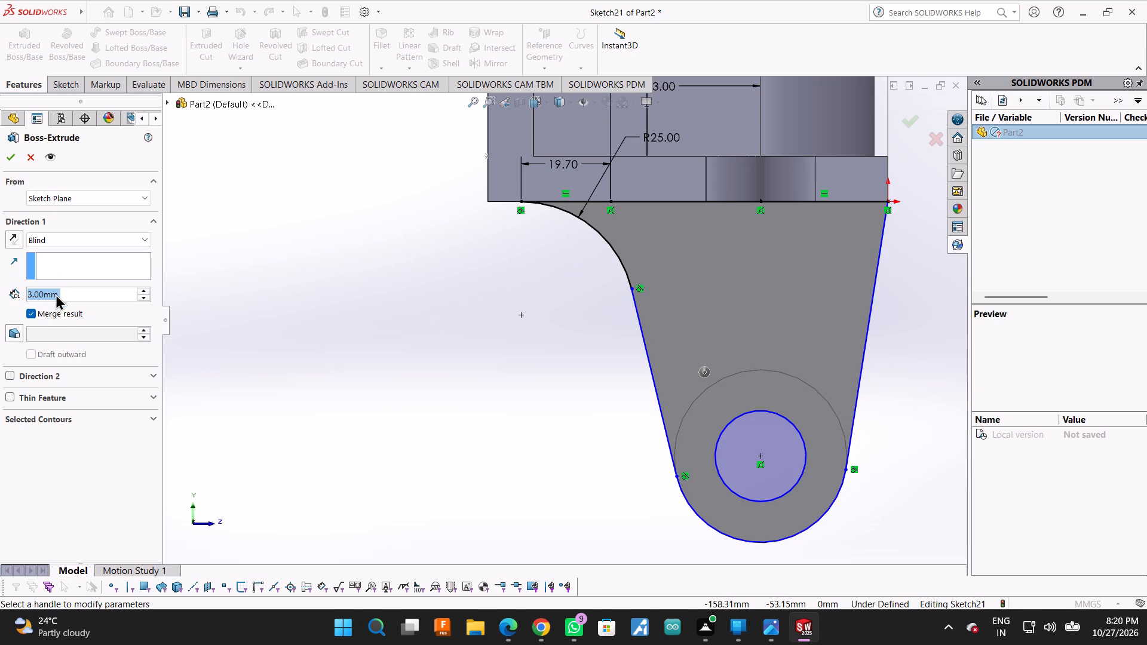
pyautogui.write('10')
pyautogui.press('Return')
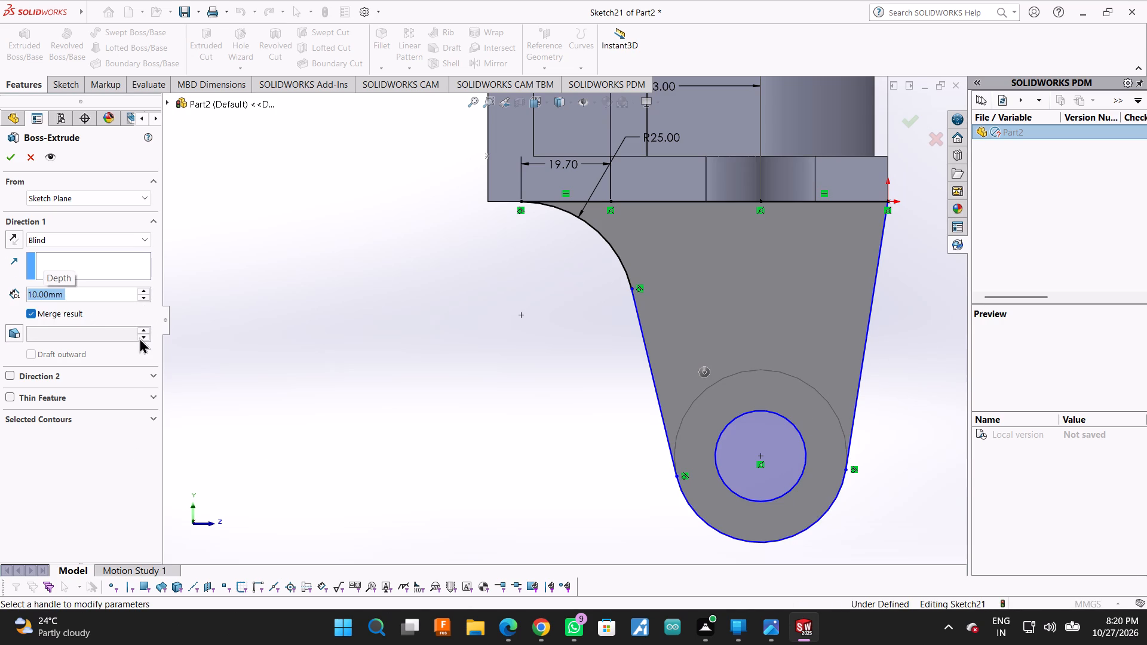
pyautogui.click(12, 239)
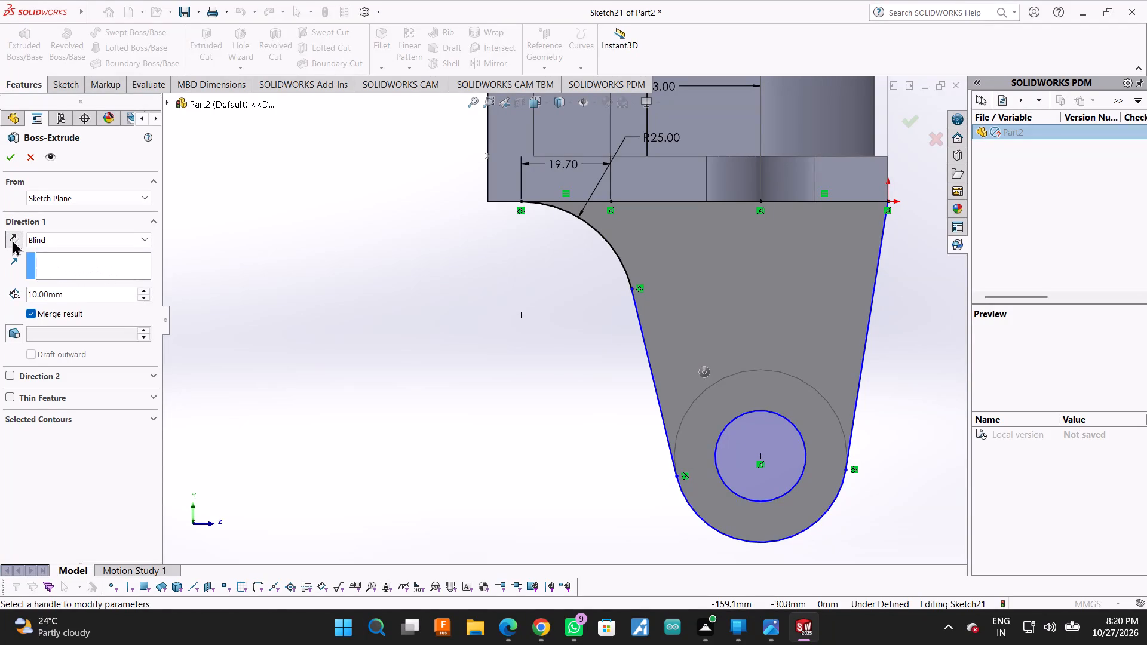
pyautogui.click(12, 239)
pyautogui.click(12, 239)
pyautogui.click(9, 159)
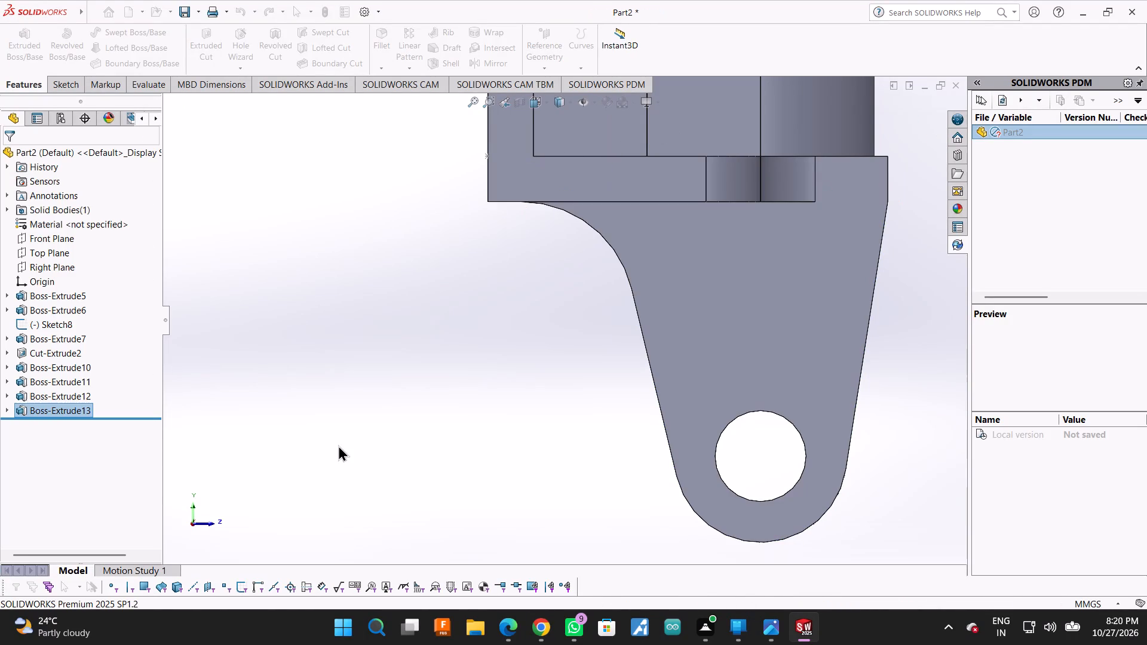
# Examine the new lug from an oblique angle against the opposite lug and its raised ring.
pyautogui.scroll(1, 702, 437)
pyautogui.scroll(1, 890, 388)
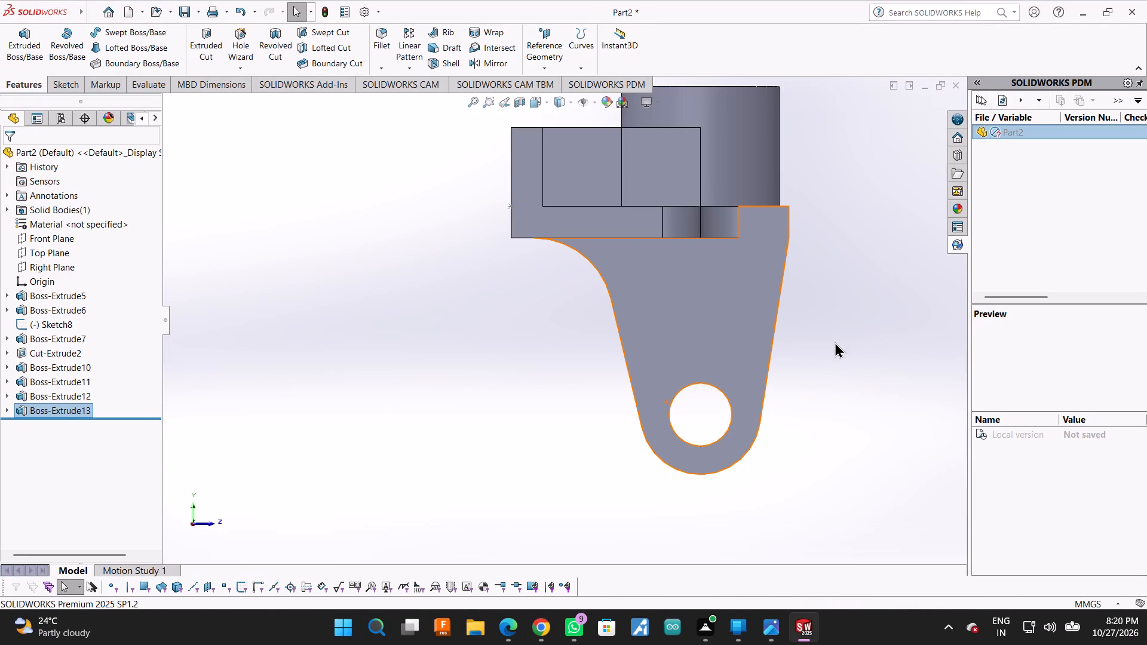
pyautogui.rightClick(792, 391)
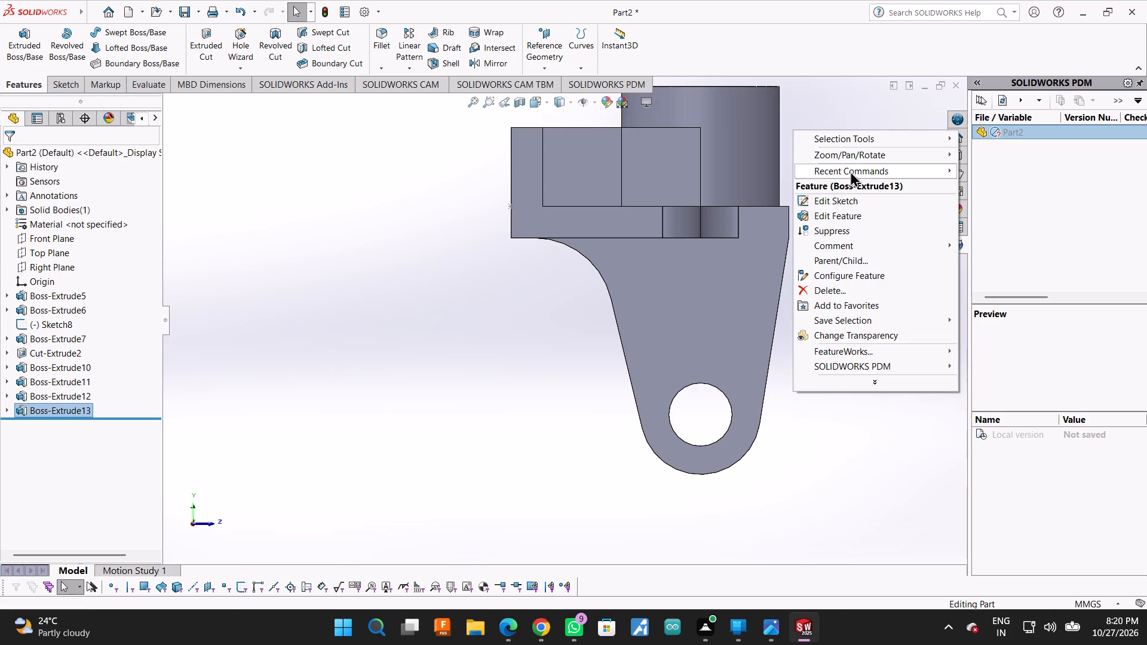
pyautogui.click(851, 156)
pyautogui.click(984, 210)
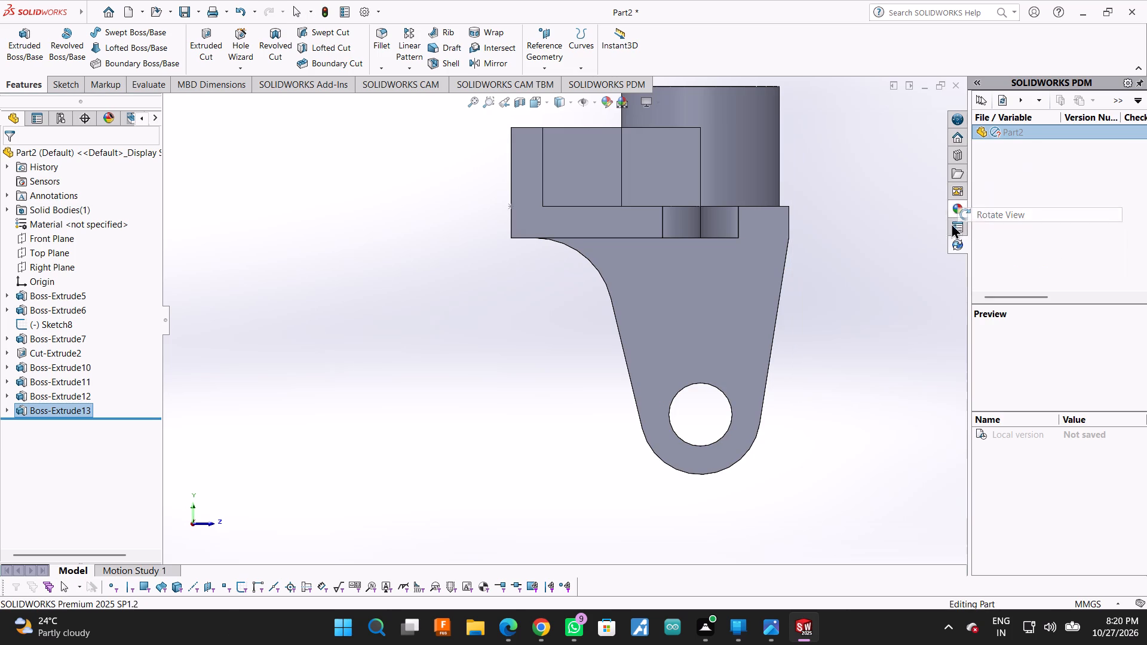
pyautogui.moveTo(904, 256); pyautogui.dragTo(847, 308)
pyautogui.scroll(-2, 755, 330)
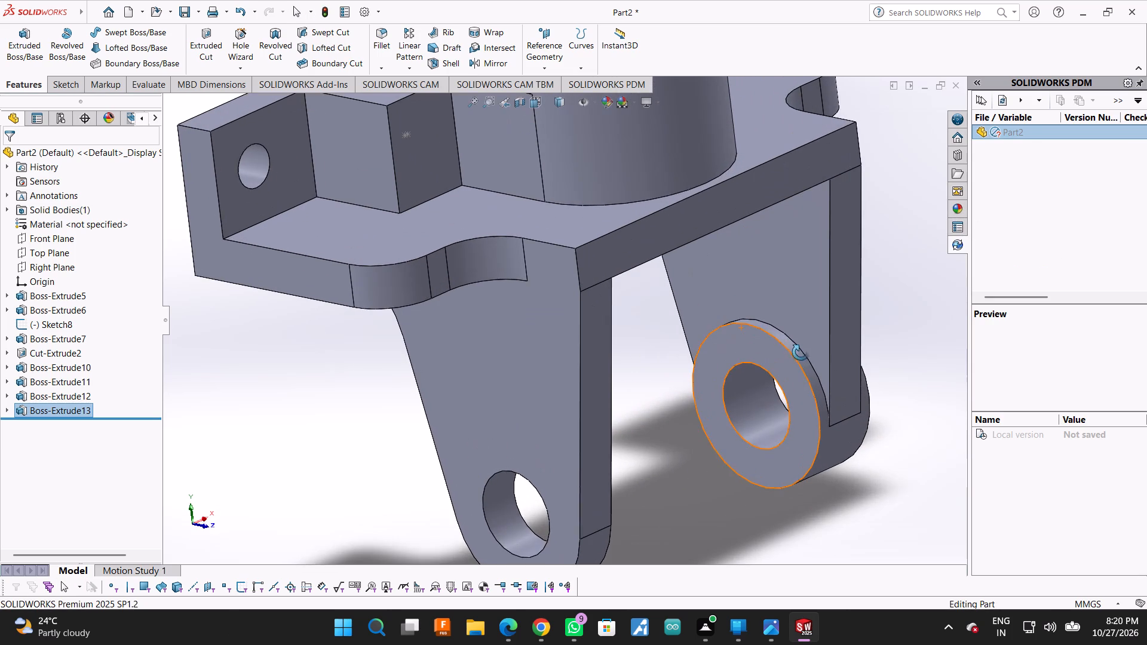
pyautogui.scroll(1, 799, 366)
pyautogui.moveTo(874, 452); pyautogui.dragTo(888, 448)
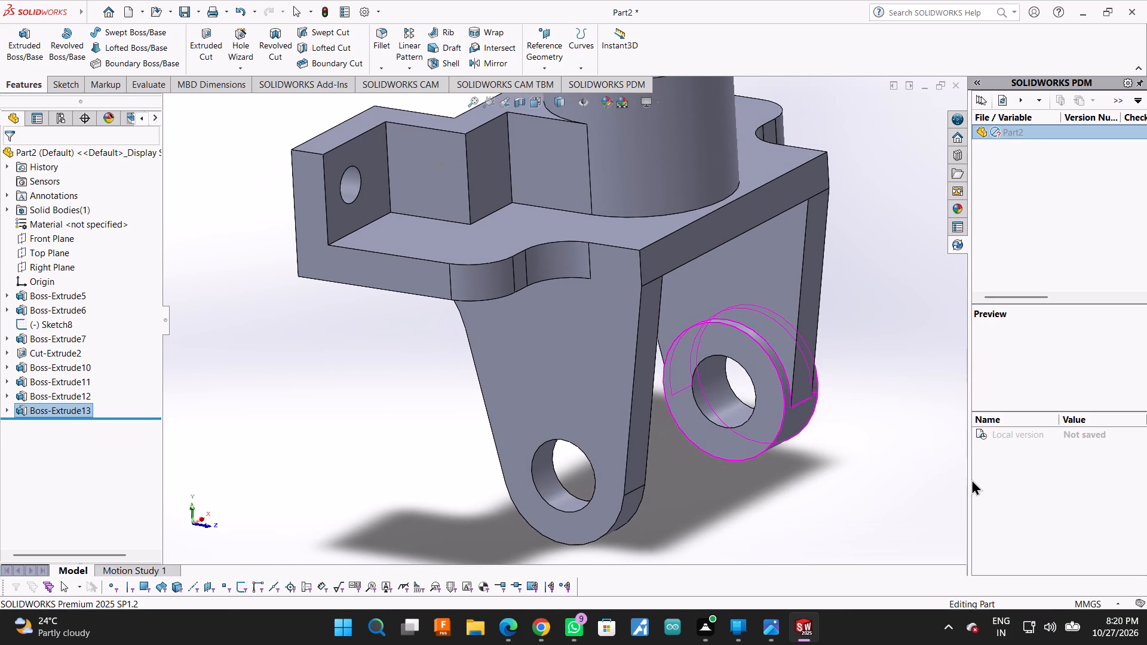
pyautogui.click(609, 466)
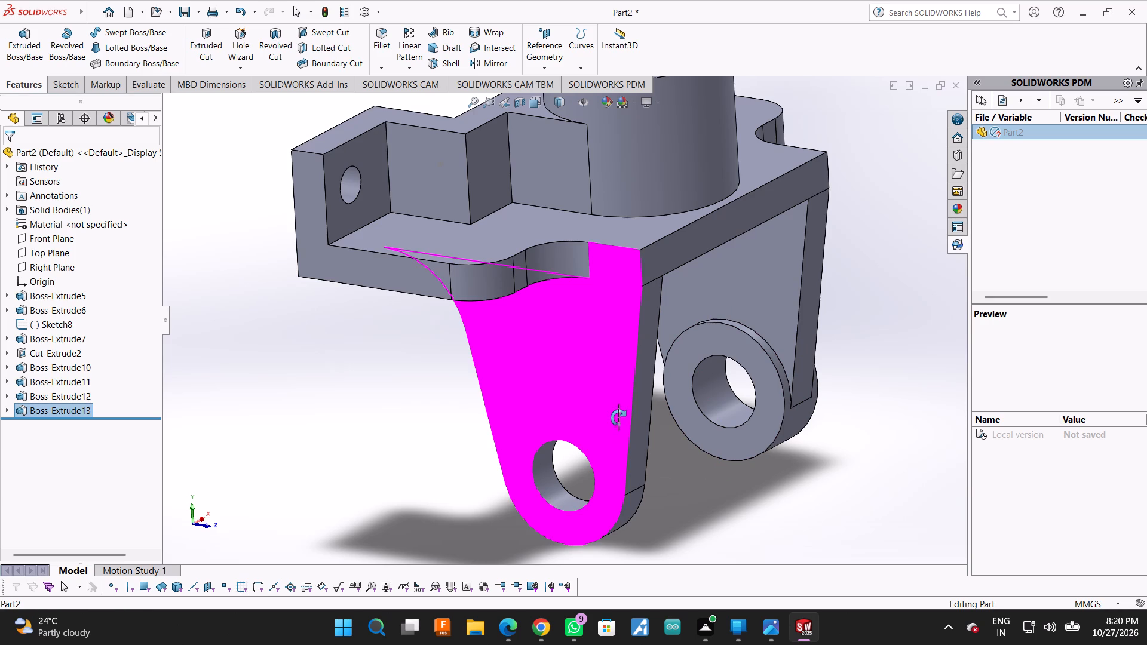
pyautogui.rightClick(611, 368)
pyautogui.click(830, 410)
pyautogui.press('Escape')
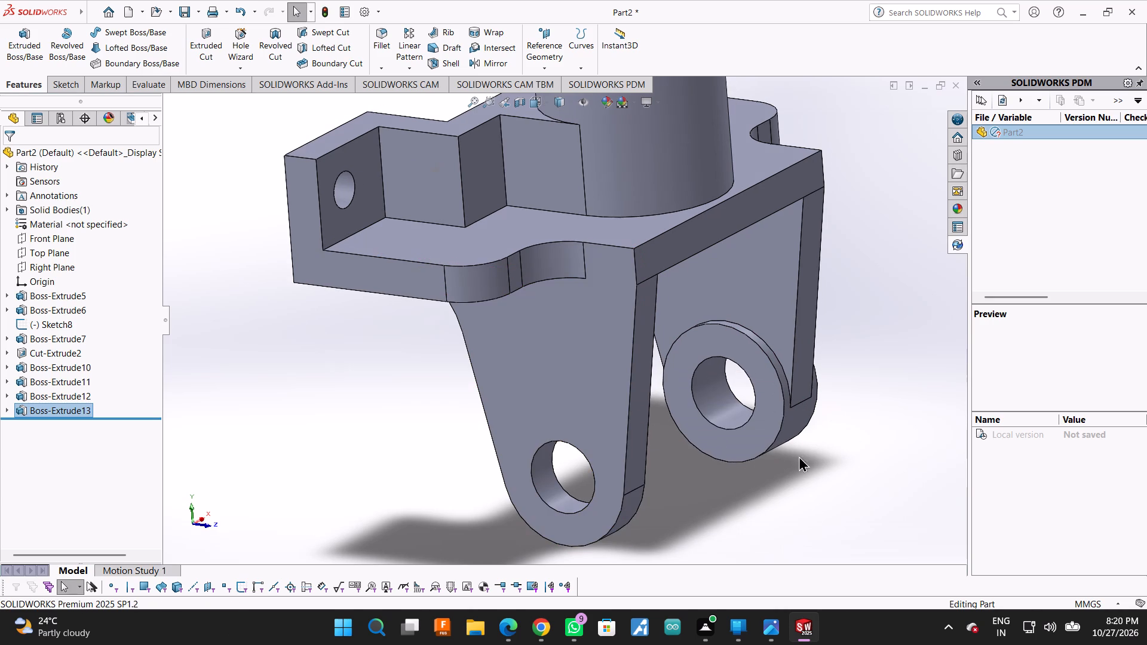
# Sketch two circles of 10 mm and 19 mm radius, concentric with the hole, on the new lug's outer face.
pyautogui.click(556, 391)
pyautogui.click(613, 361)
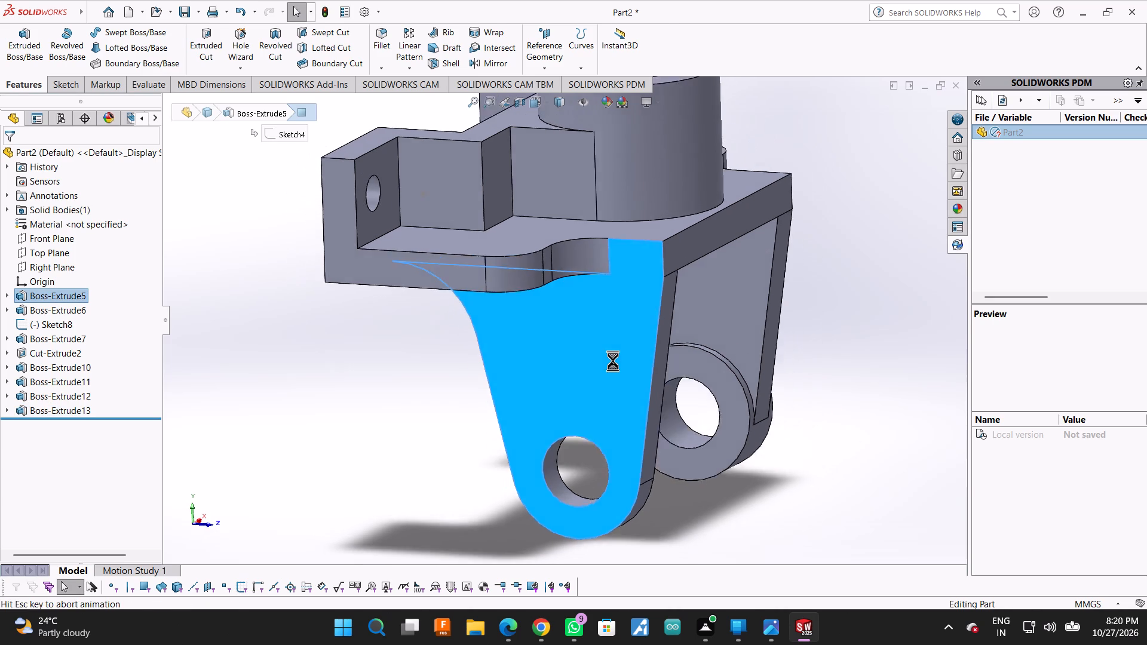
pyautogui.click(746, 396)
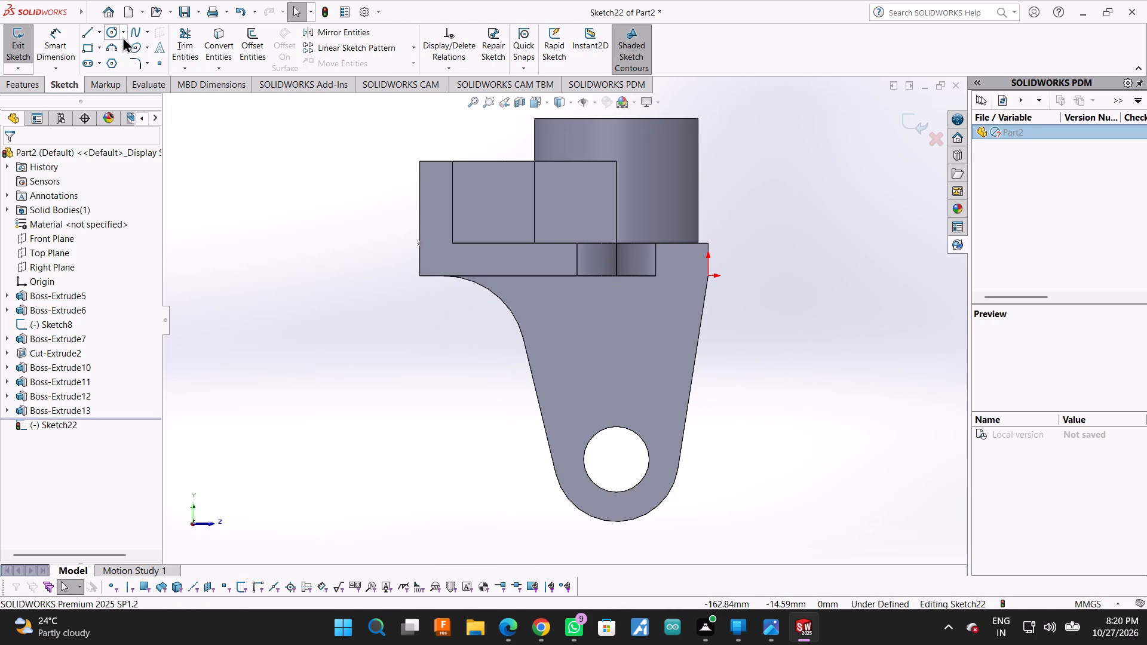
pyautogui.click(113, 32)
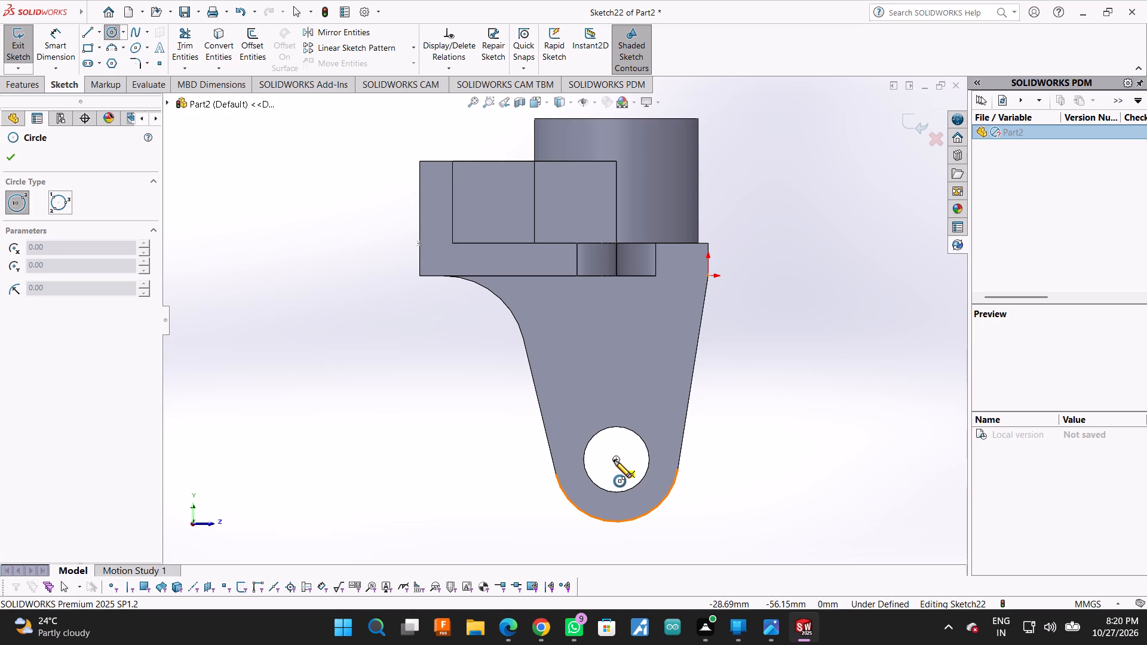
pyautogui.click(615, 460)
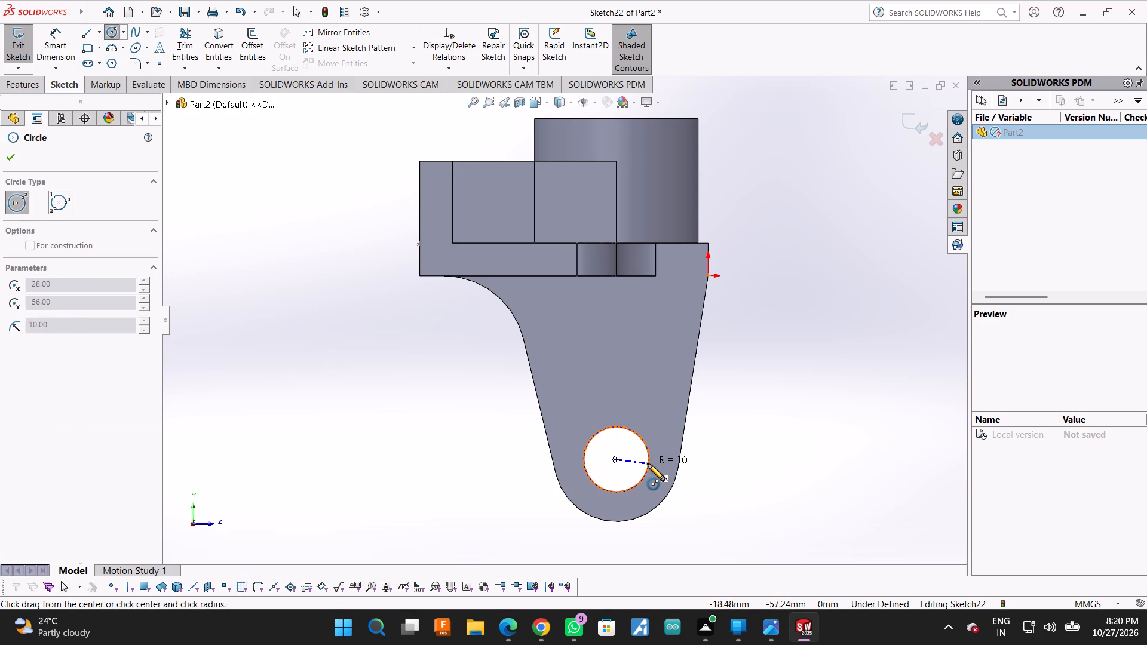
pyautogui.click(648, 463)
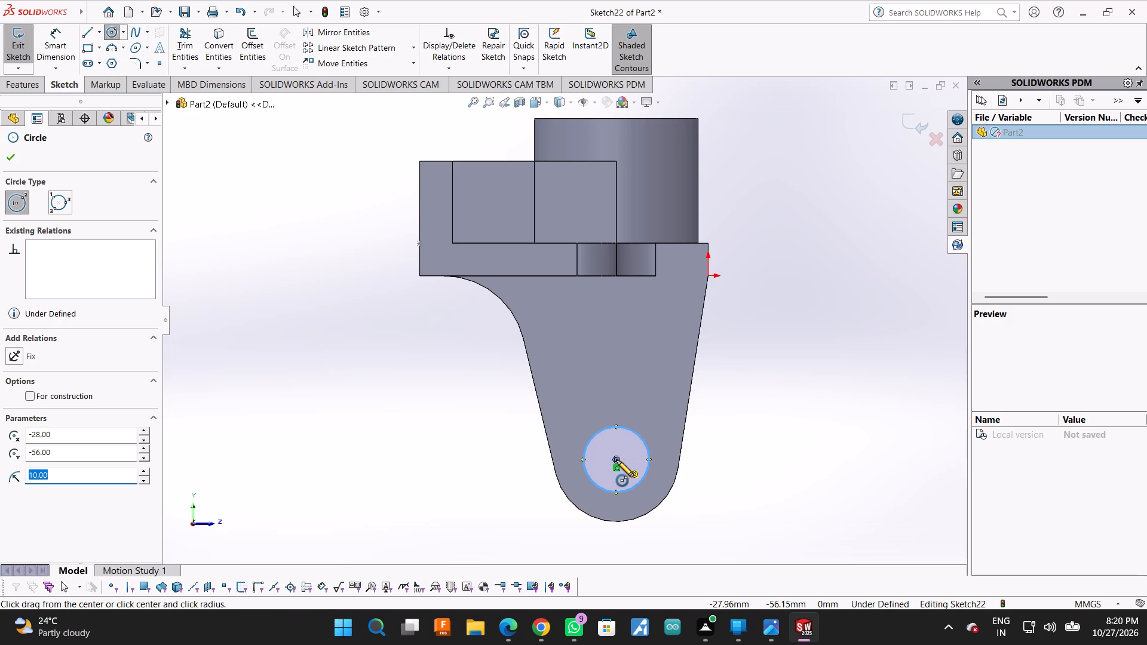
pyautogui.click(616, 460)
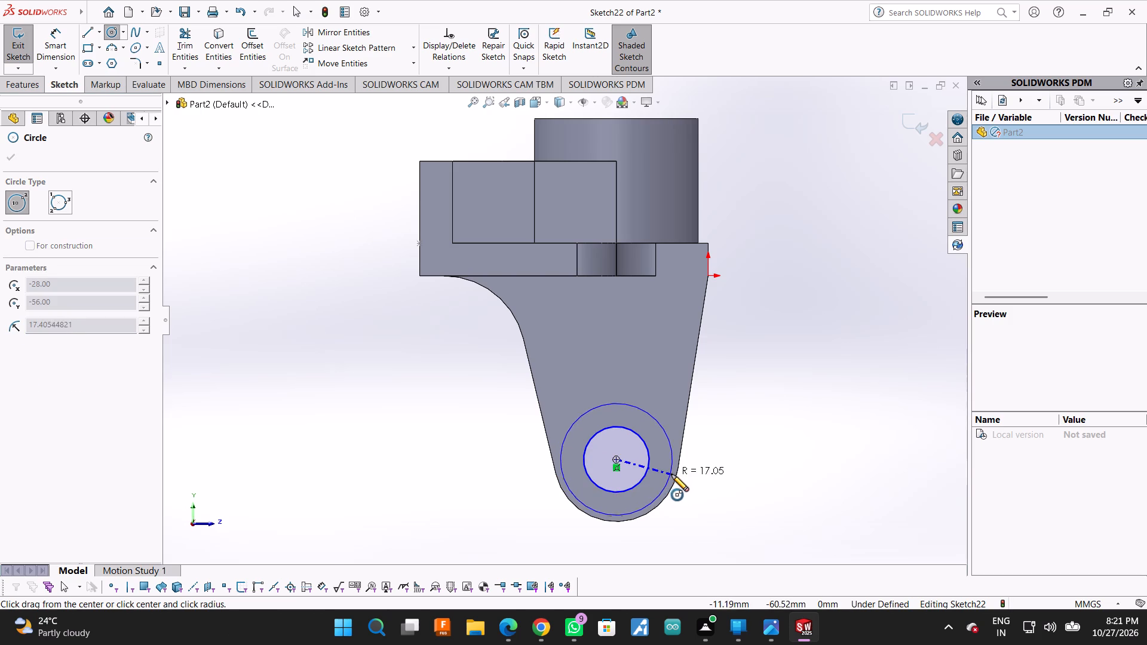
pyautogui.click(674, 474)
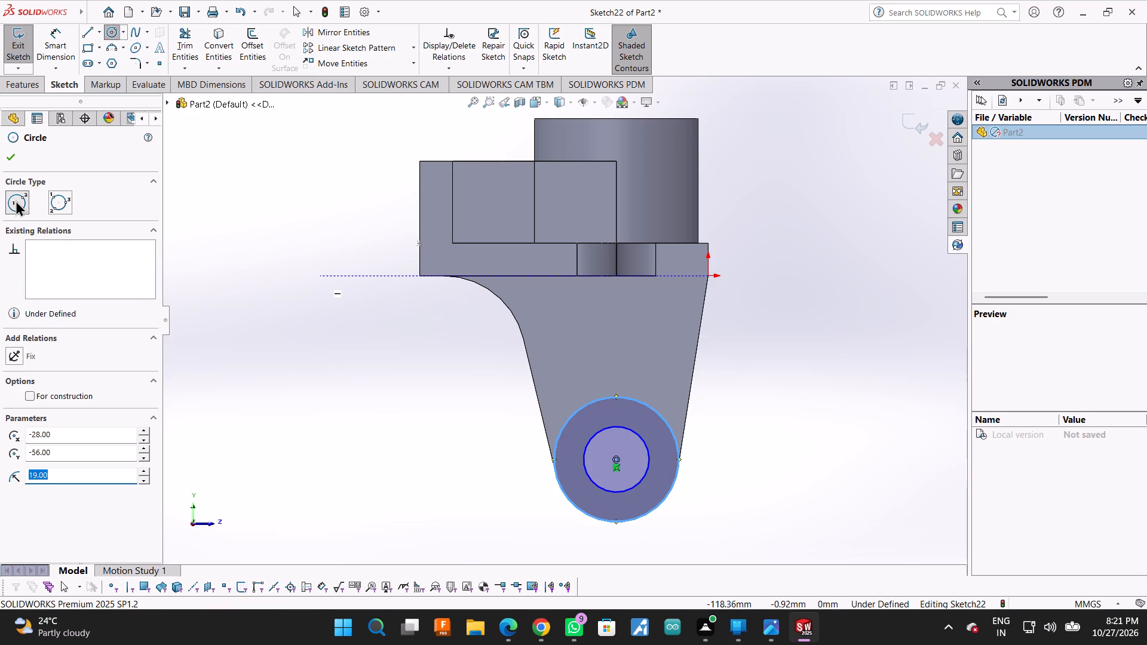
# Extrude the ring between the two circles 13 mm blind in the reversed direction, merged with the bracket.
pyautogui.click(26, 83)
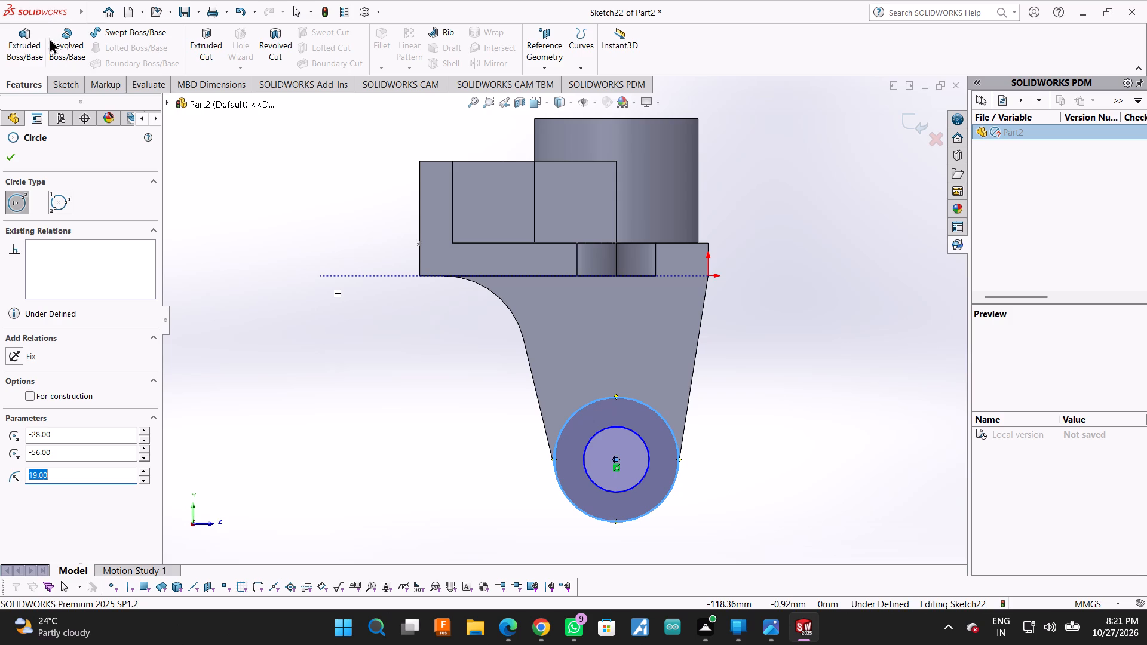
pyautogui.click(9, 39)
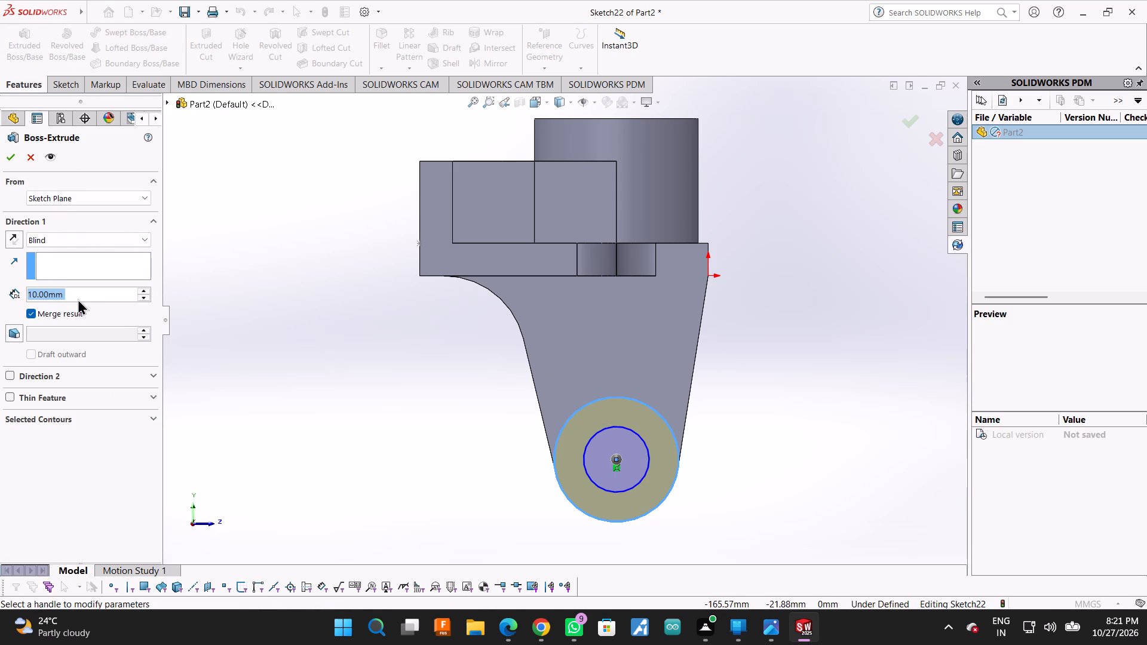
pyautogui.write('12')
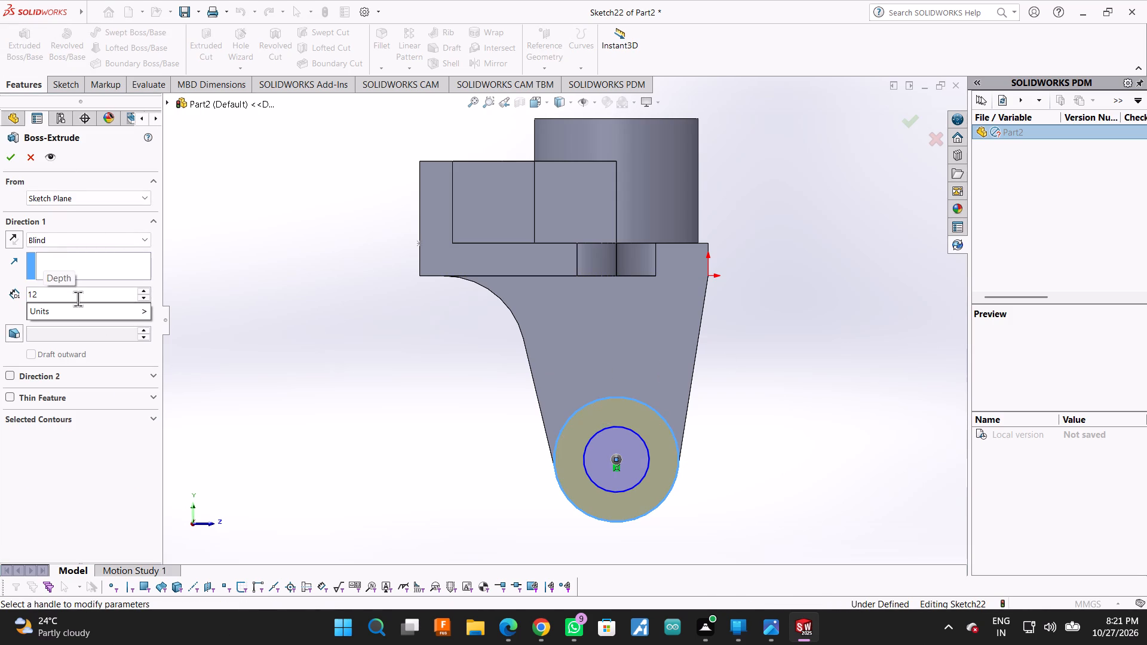
pyautogui.press('BackSpace')
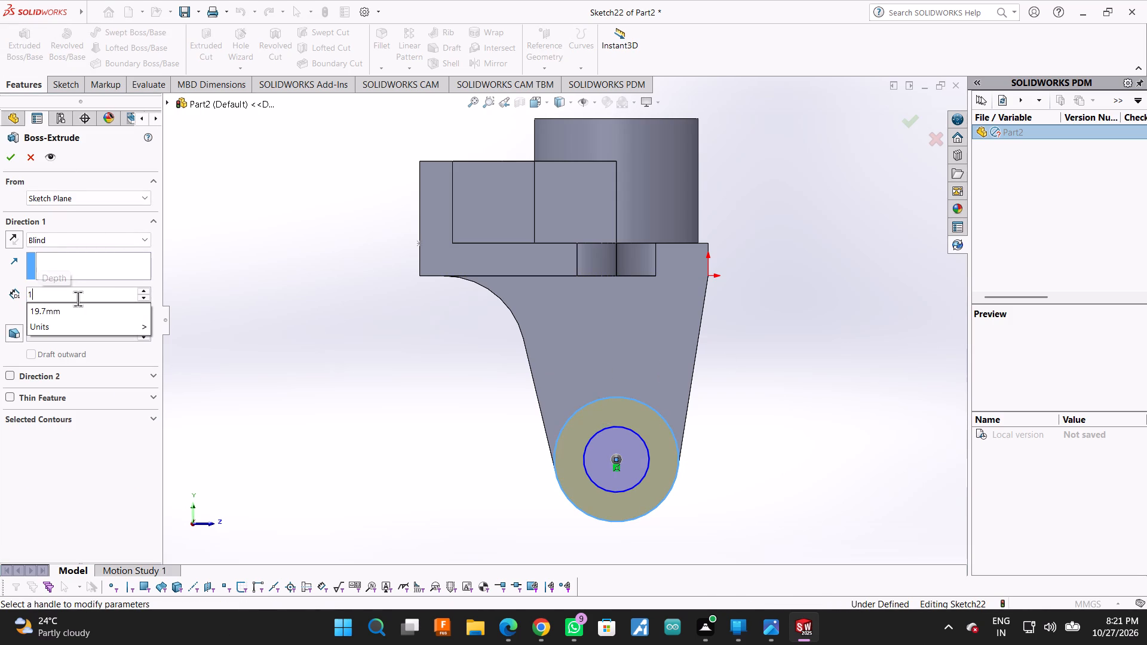
pyautogui.press('3')
pyautogui.press('Return')
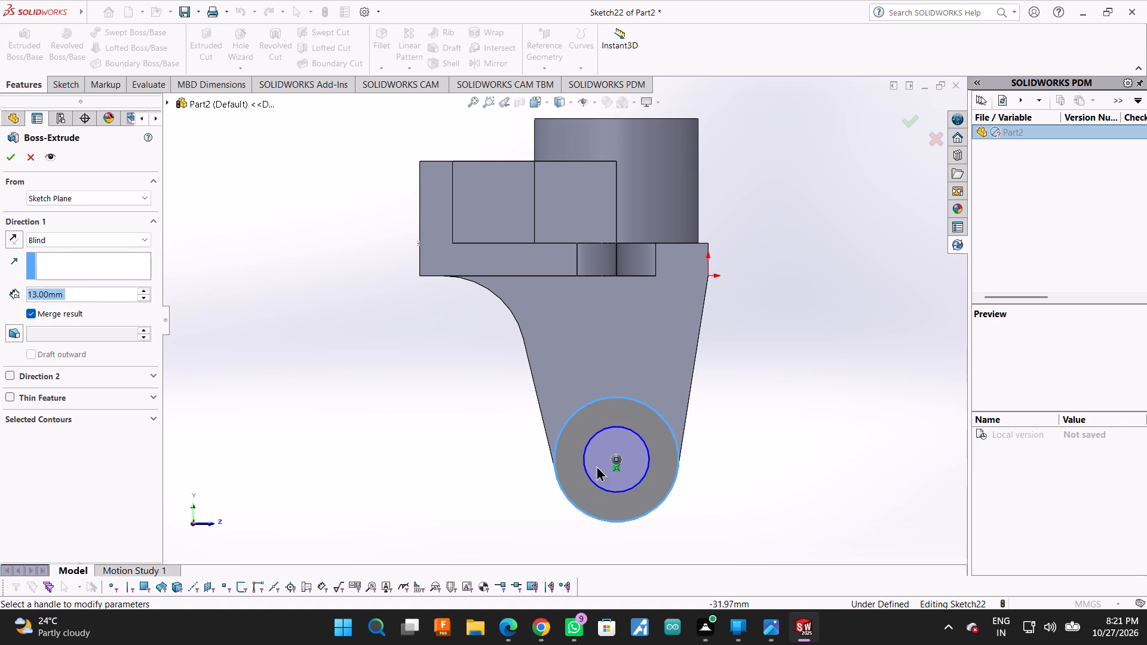
pyautogui.click(9, 237)
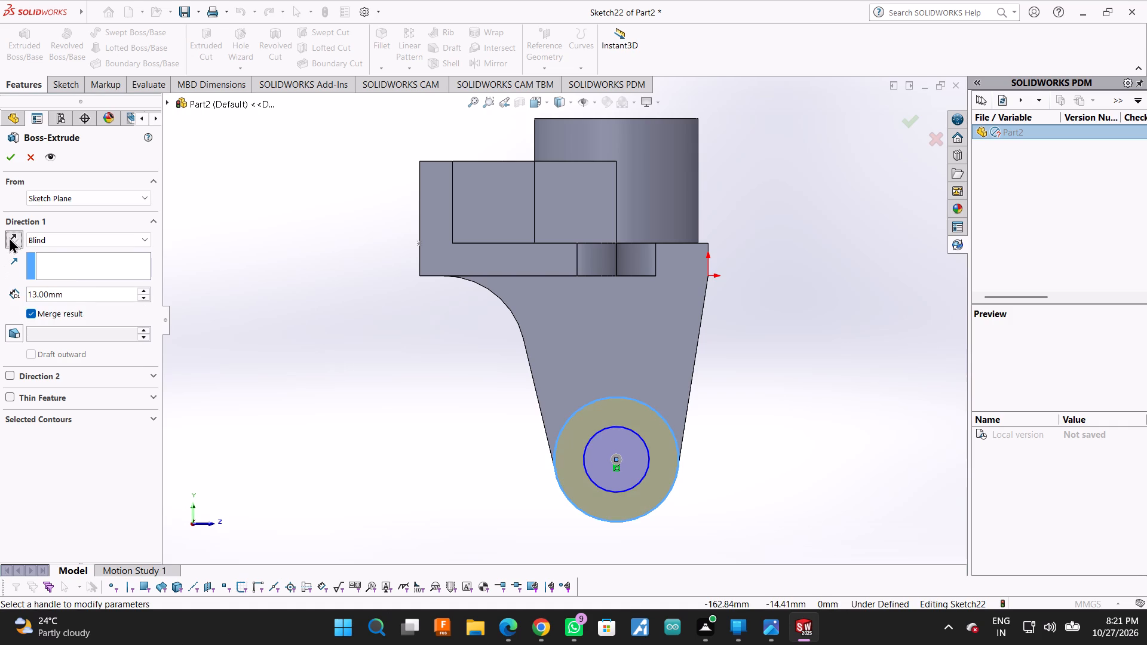
pyautogui.click(8, 158)
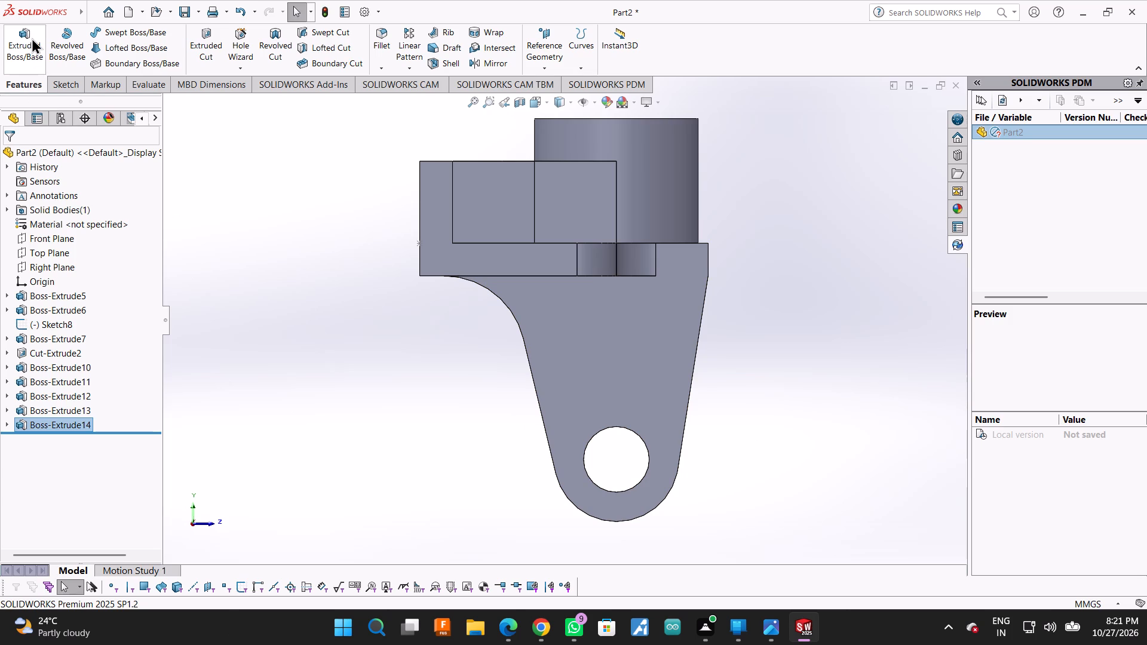
# Sketch a 19 mm radius circle concentric with the hole on the lug's outer face and convert the hole's edge into the sketch.
pyautogui.click(59, 79)
pyautogui.click(111, 31)
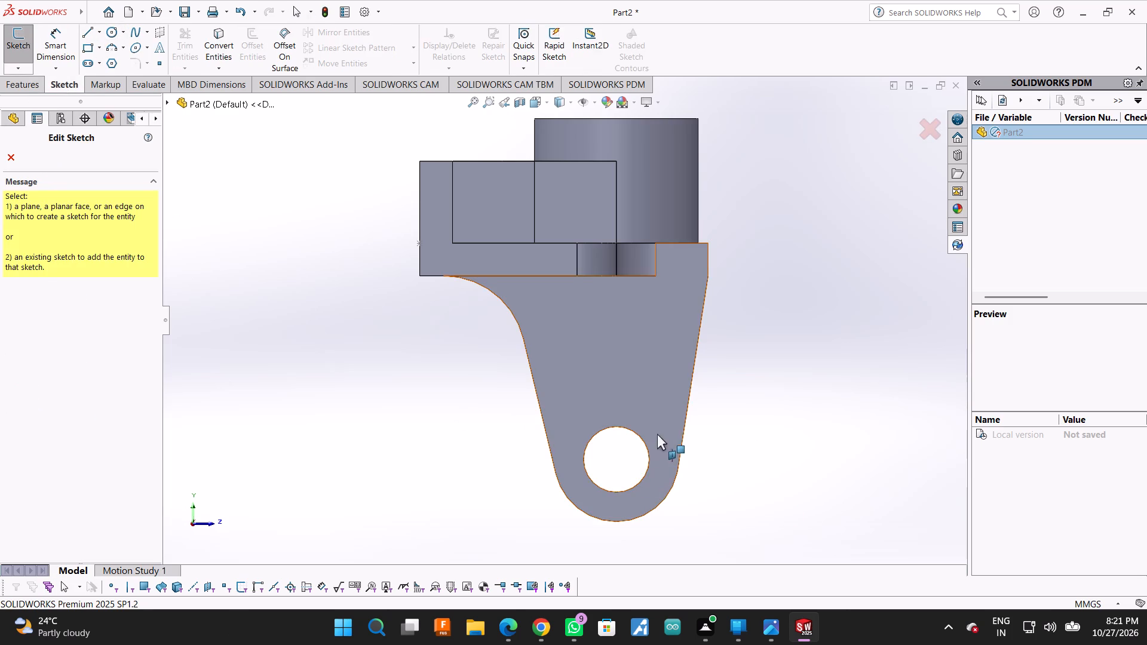
pyautogui.click(655, 418)
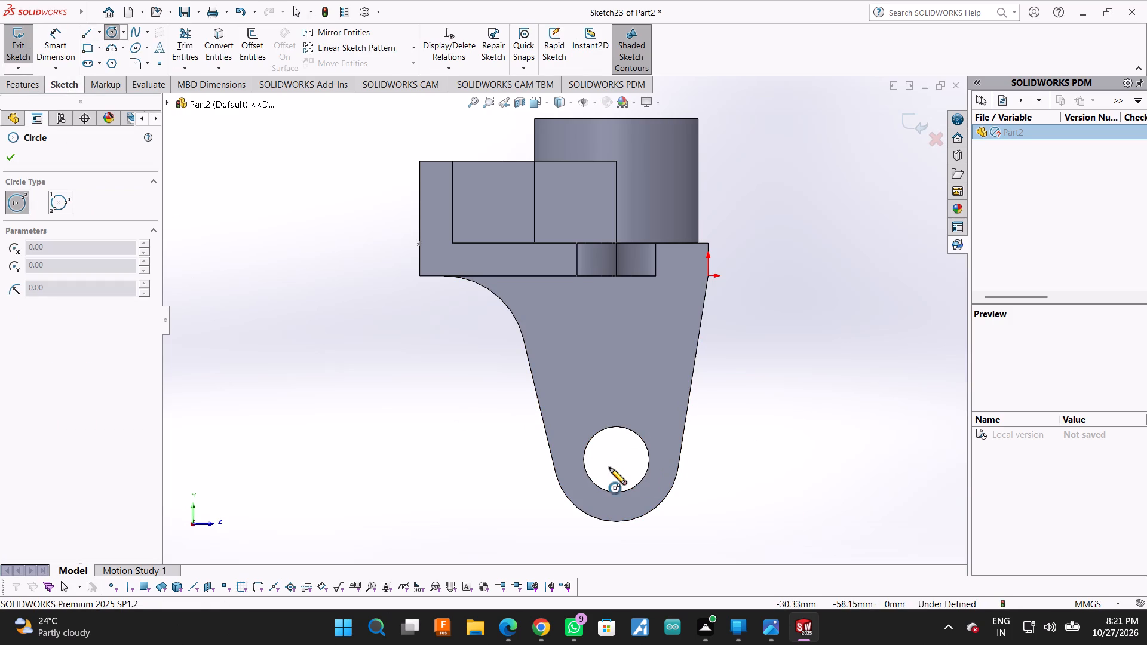
pyautogui.click(616, 462)
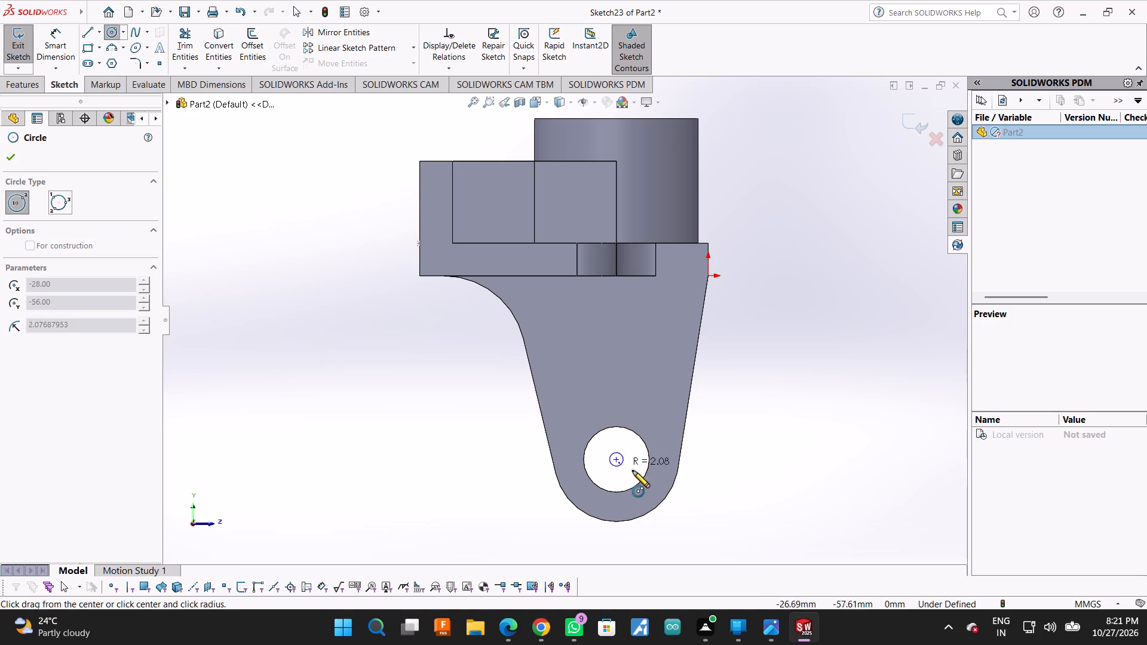
pyautogui.click(677, 473)
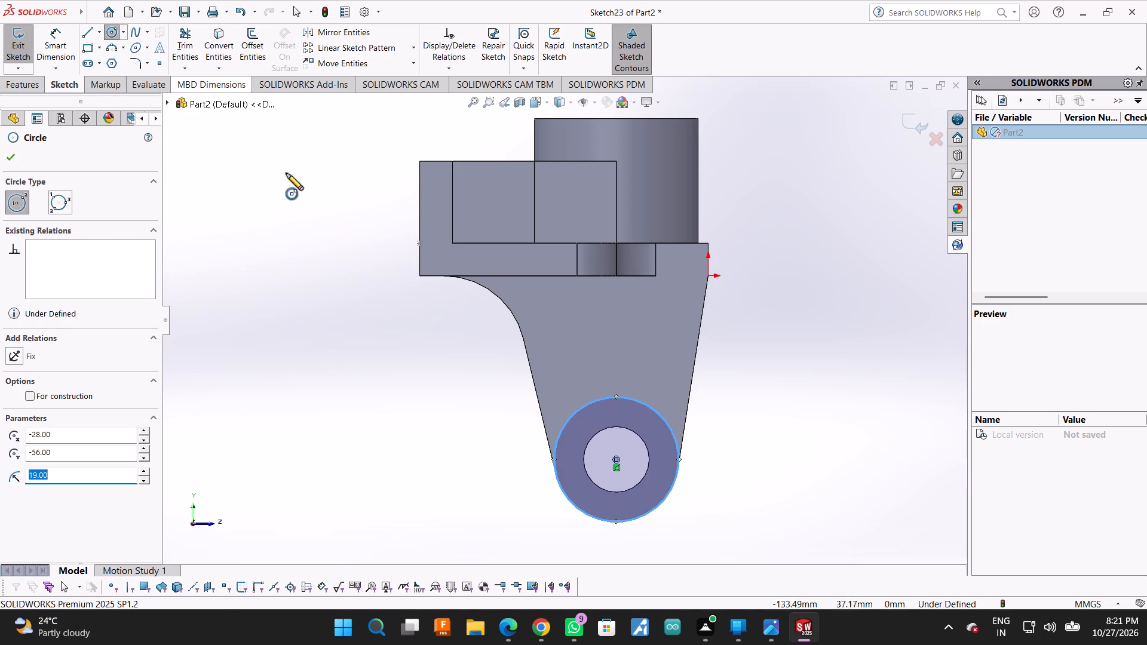
pyautogui.press('Escape')
pyautogui.click(647, 449)
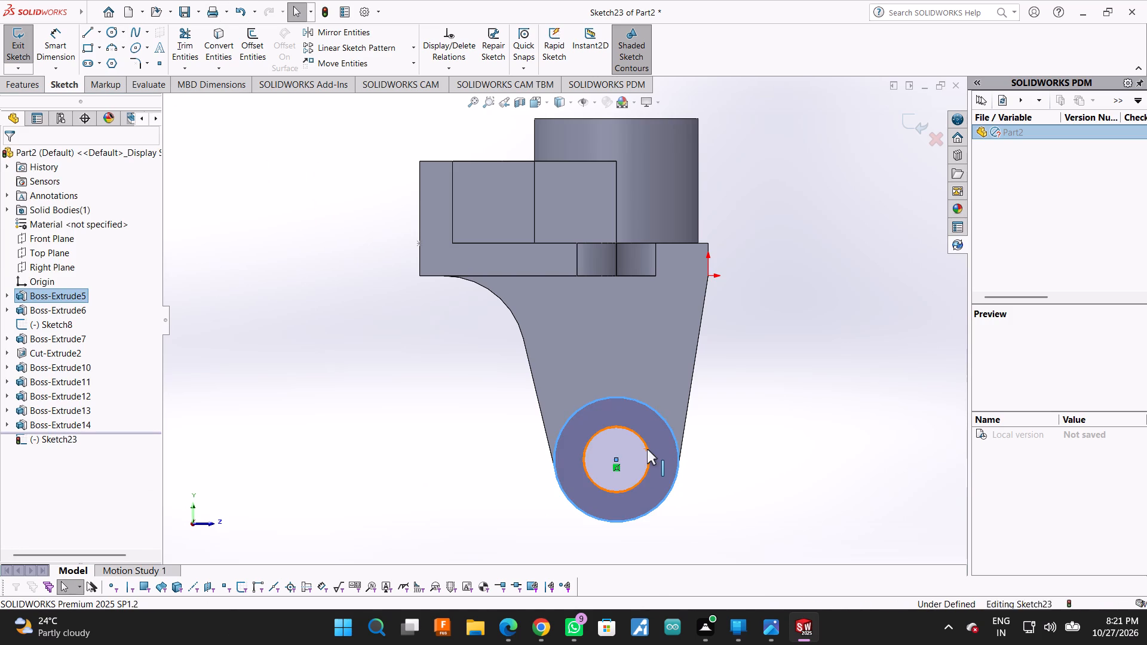
pyautogui.click(216, 43)
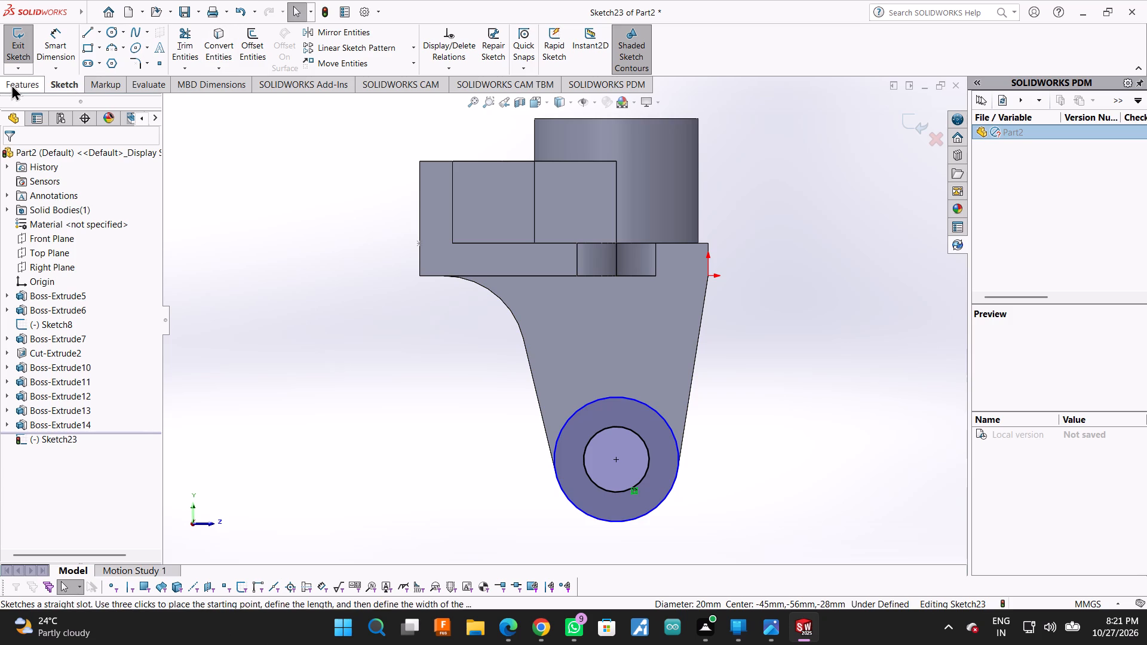
# Extrude the ring between the circle and the hole edge 3 mm blind outward from the lug face, merged with the bracket.
pyautogui.click(15, 70)
pyautogui.click(209, 94)
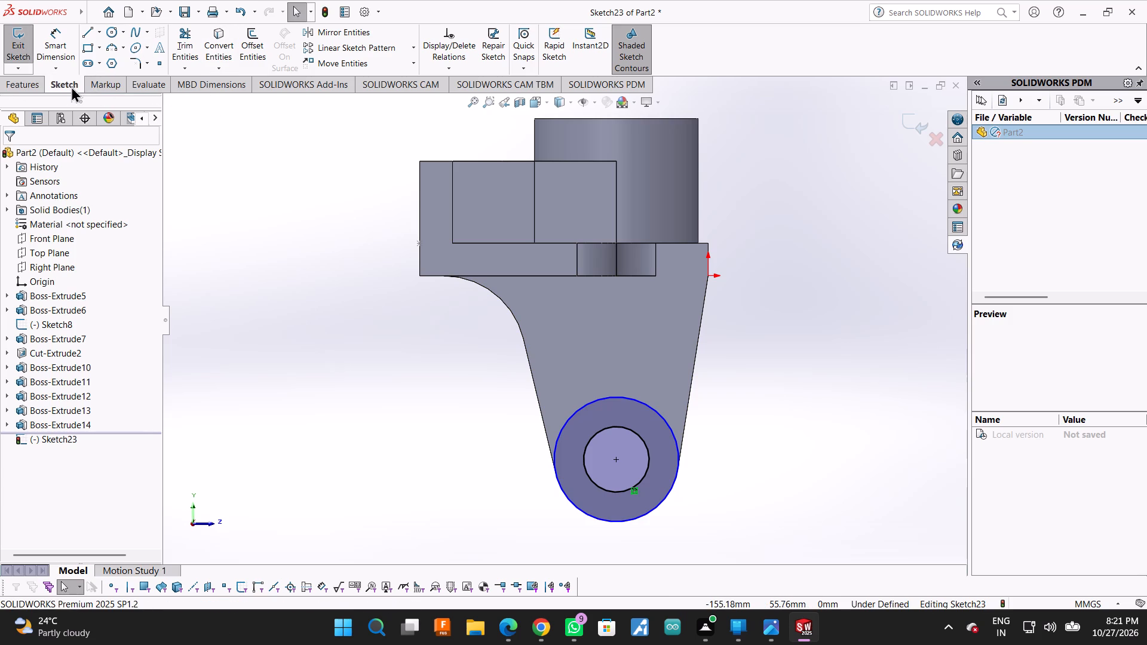
pyautogui.click(29, 85)
pyautogui.click(27, 36)
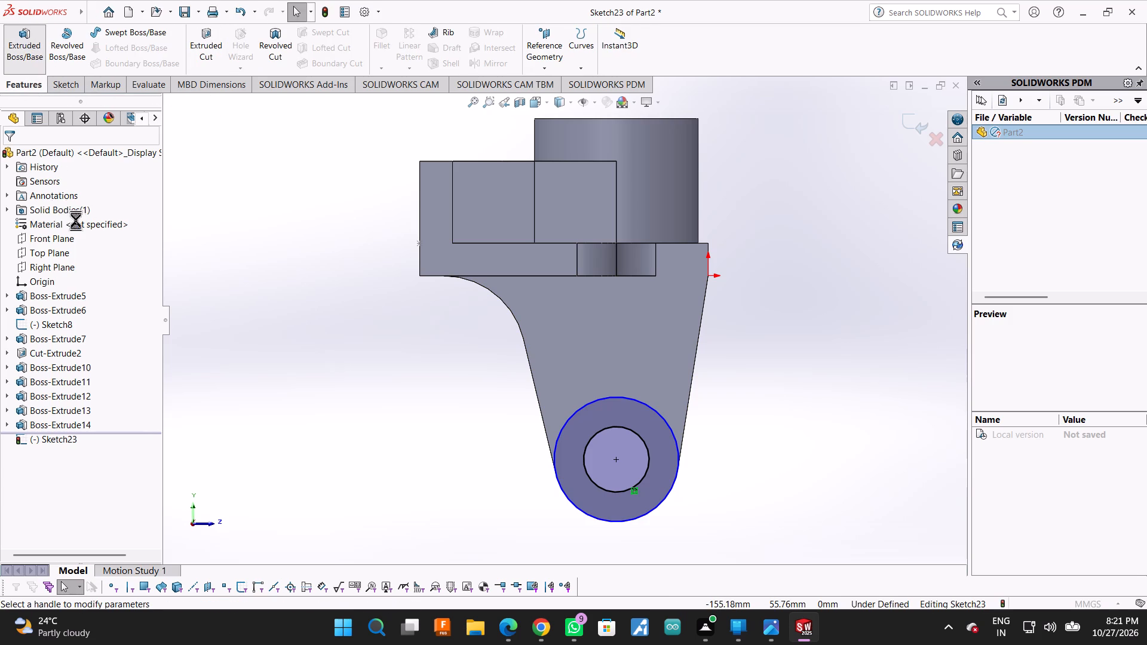
pyautogui.press('3')
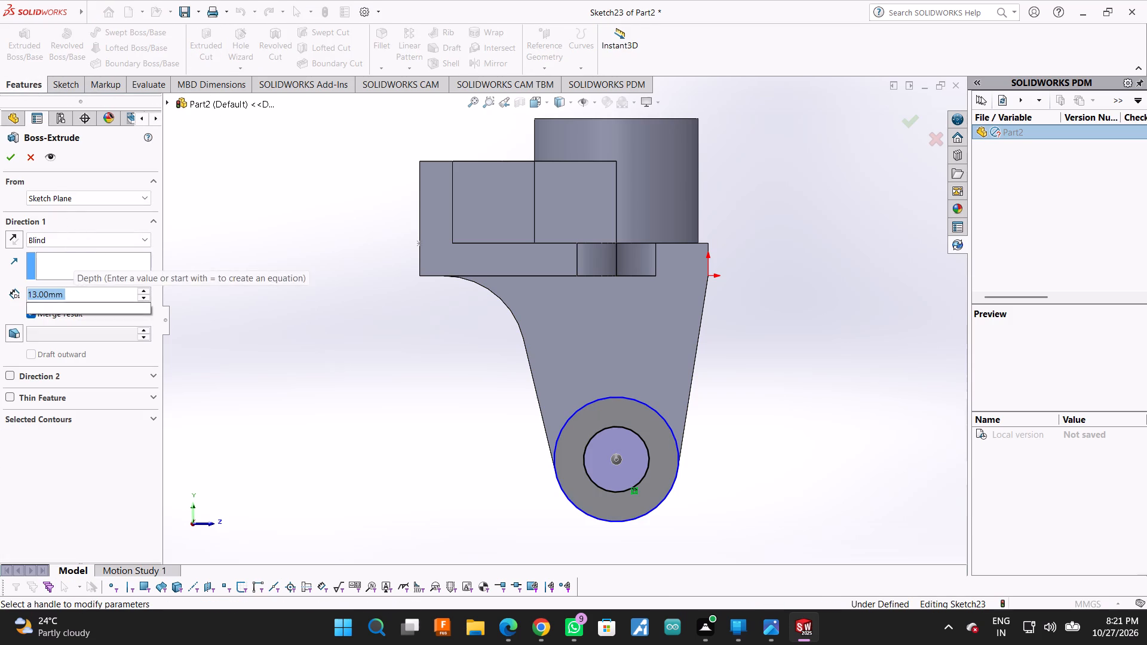
pyautogui.press('Return')
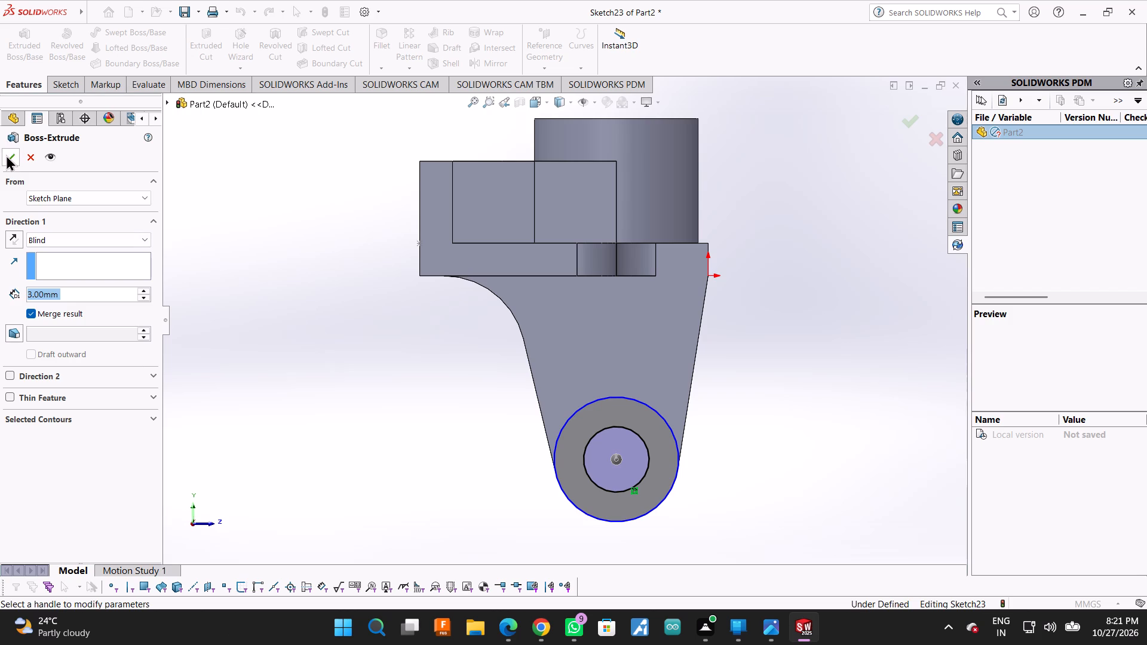
pyautogui.click(6, 155)
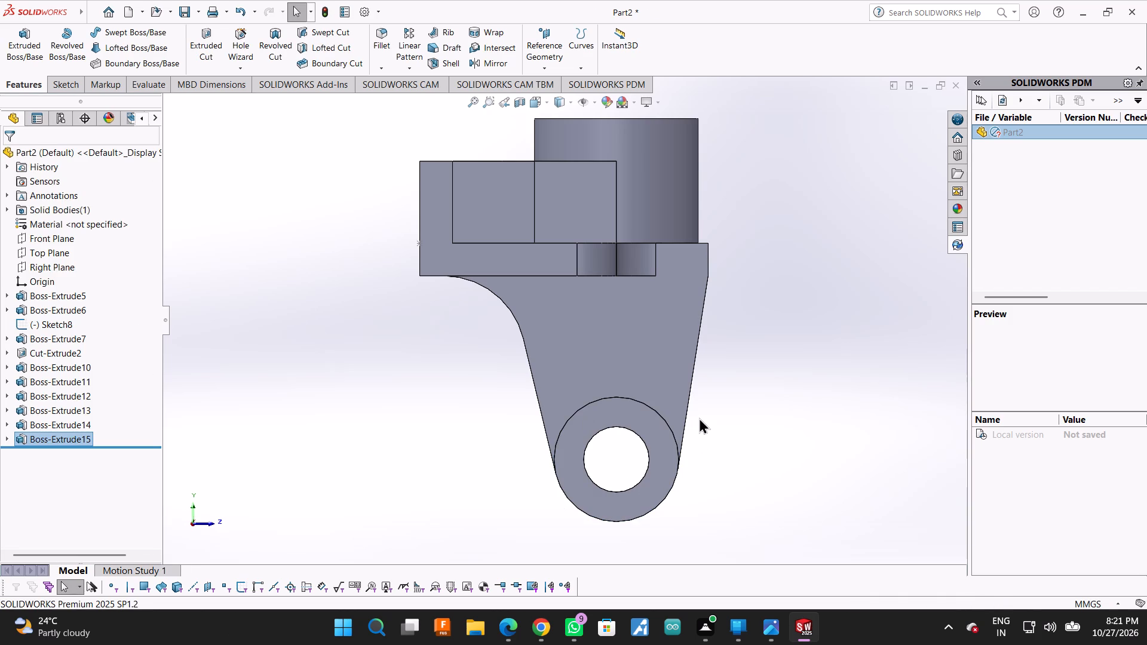
# Examine both lugs and their ring bosses from several oblique angles, together with the rest of the bracket.
pyautogui.rightClick(774, 397)
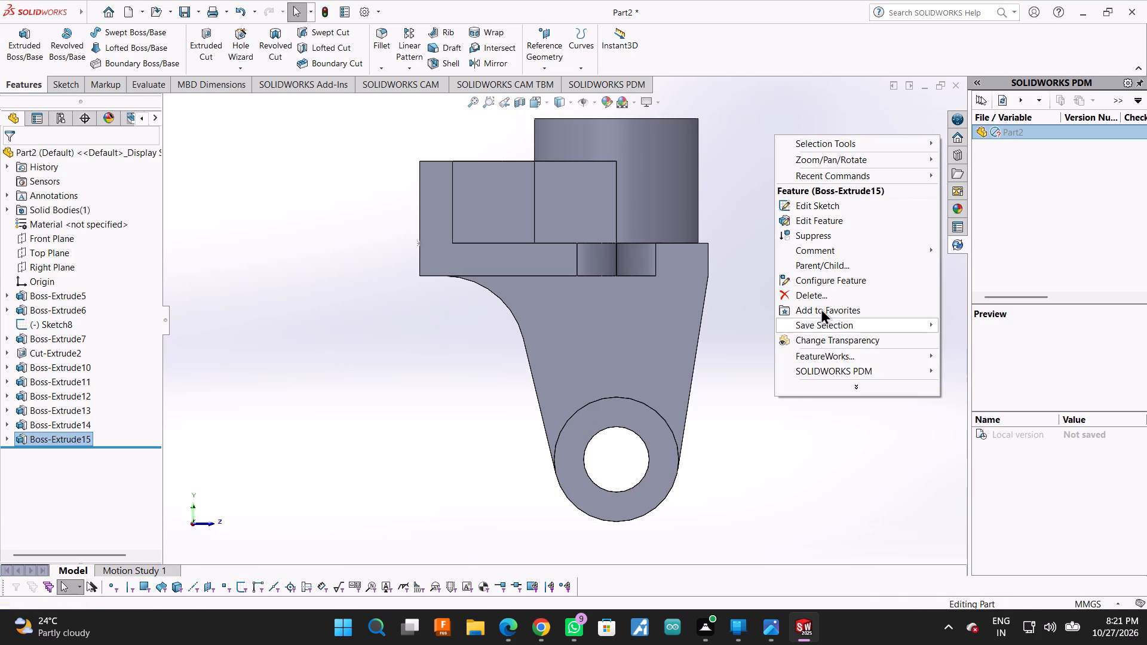
pyautogui.click(817, 162)
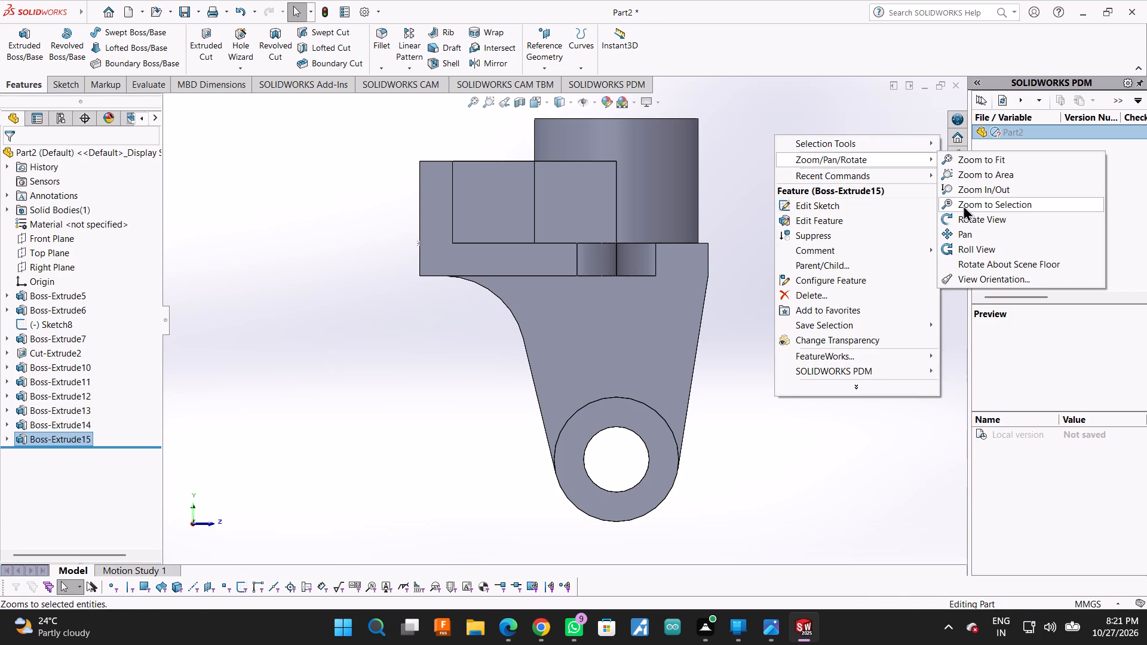
pyautogui.click(963, 217)
pyautogui.moveTo(777, 256); pyautogui.dragTo(687, 339)
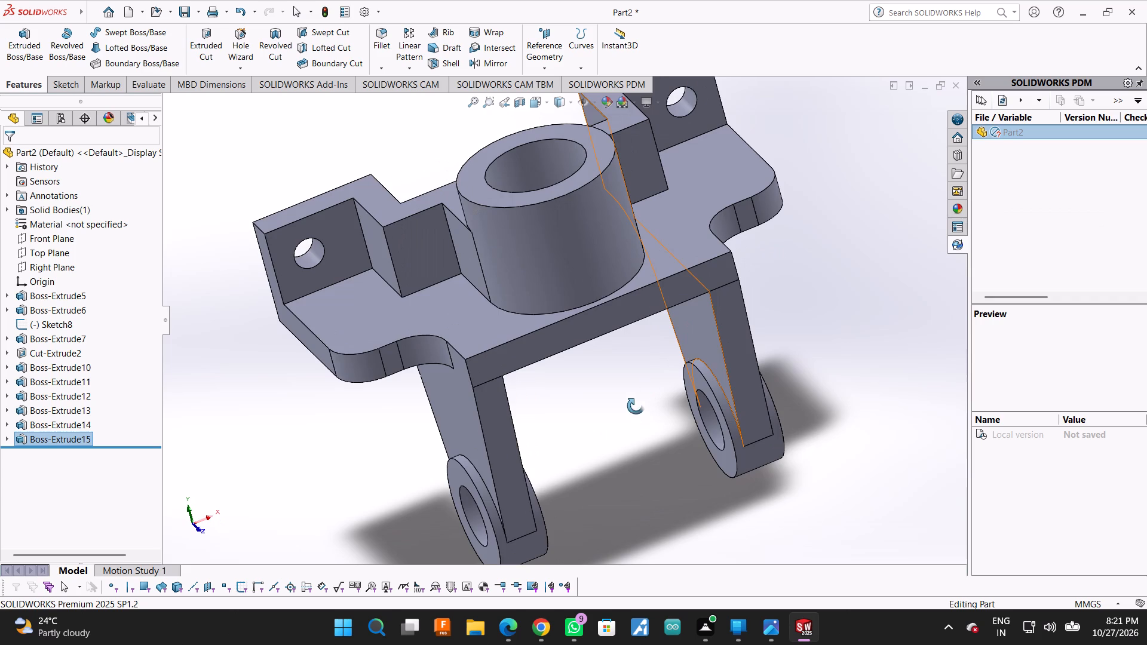
pyautogui.moveTo(679, 438); pyautogui.dragTo(655, 444)
pyautogui.scroll(2, 614, 463)
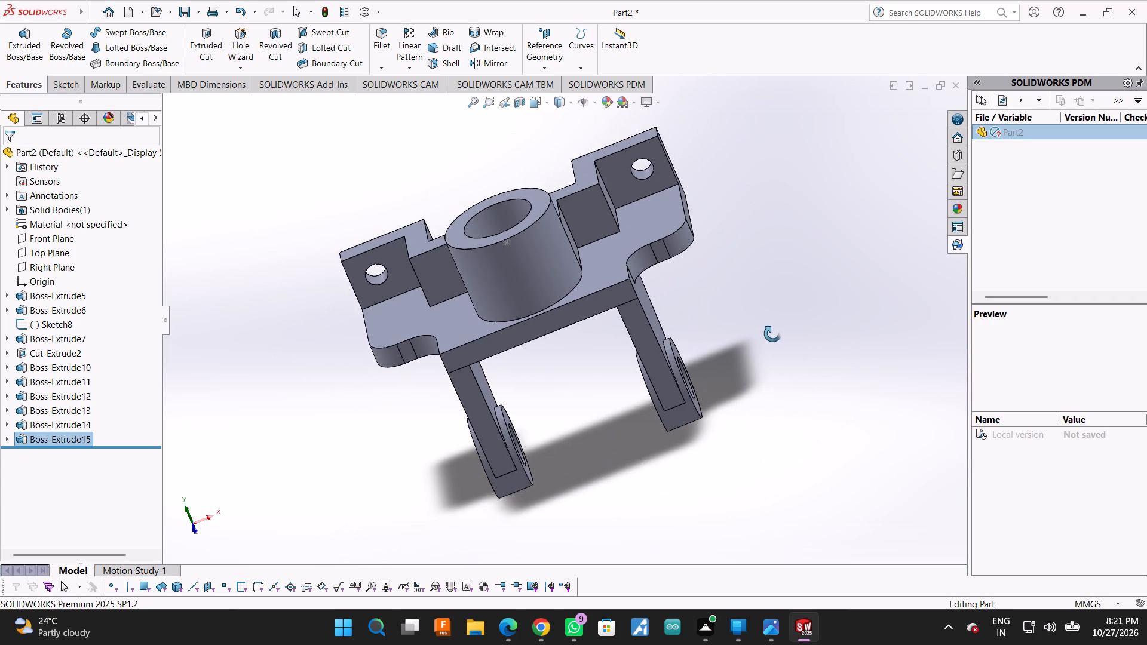
pyautogui.moveTo(772, 334); pyautogui.dragTo(738, 313)
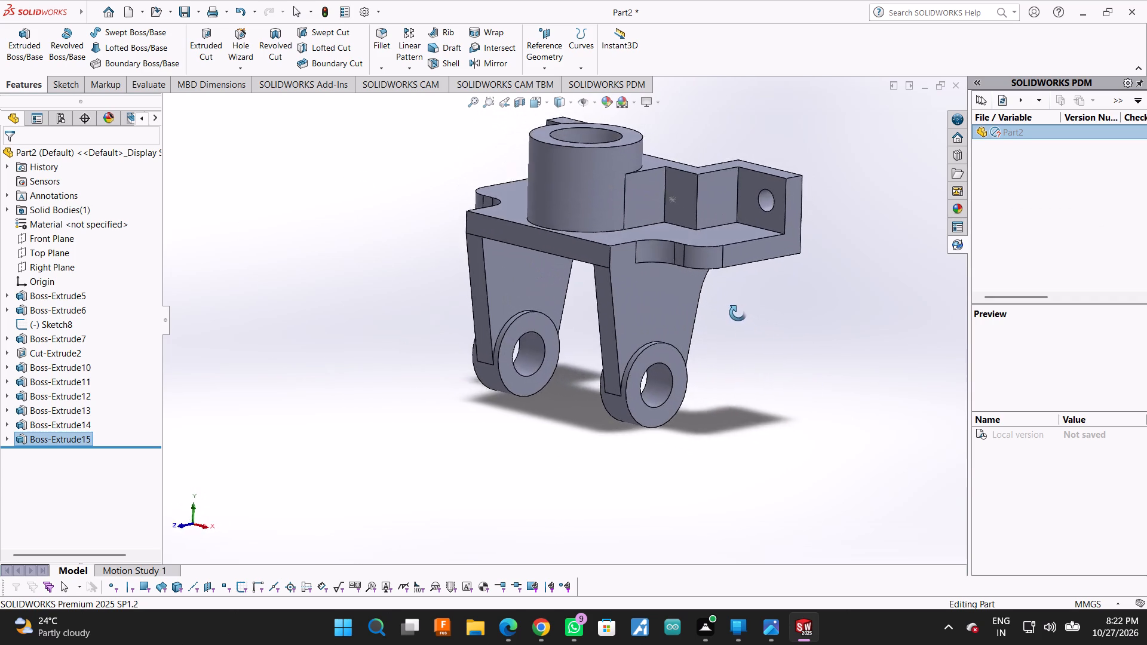
pyautogui.moveTo(738, 313); pyautogui.dragTo(903, 314)
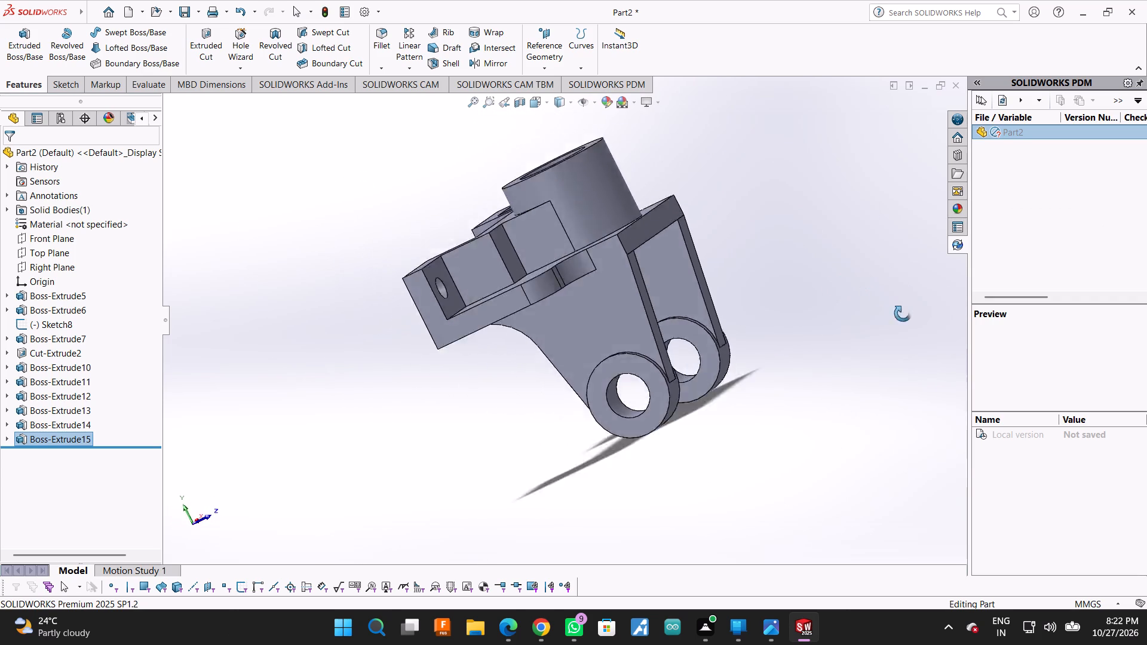
pyautogui.moveTo(903, 314); pyautogui.dragTo(924, 374)
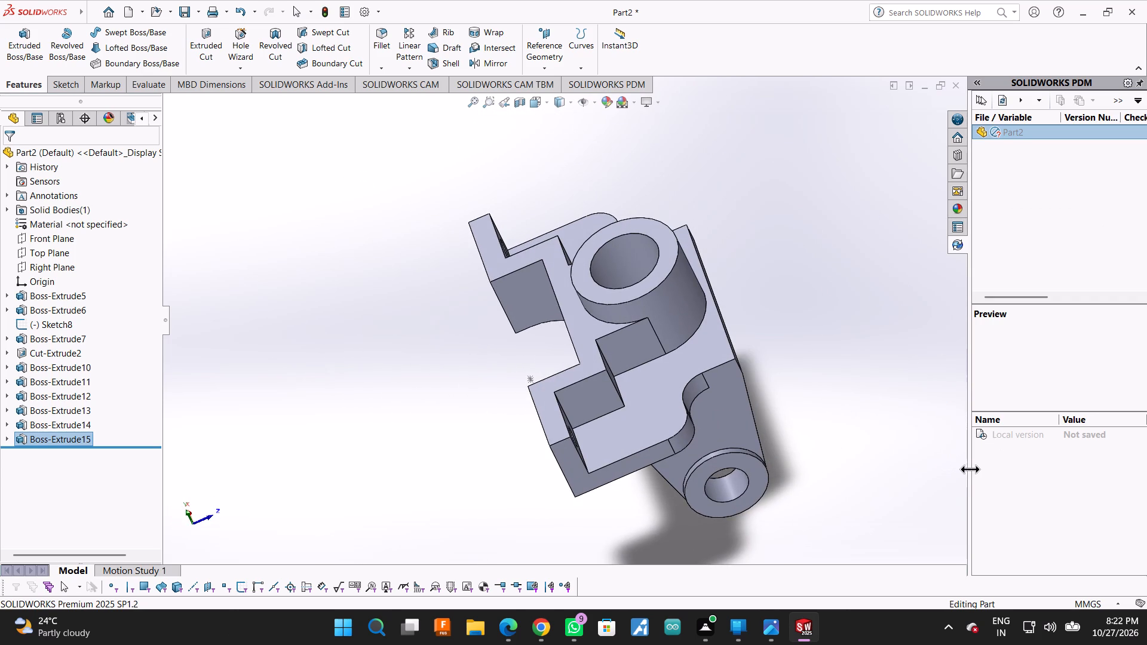
# Collapse the PDM pane to widen the modelling area.
pyautogui.moveTo(970, 469); pyautogui.dragTo(1146, 447)
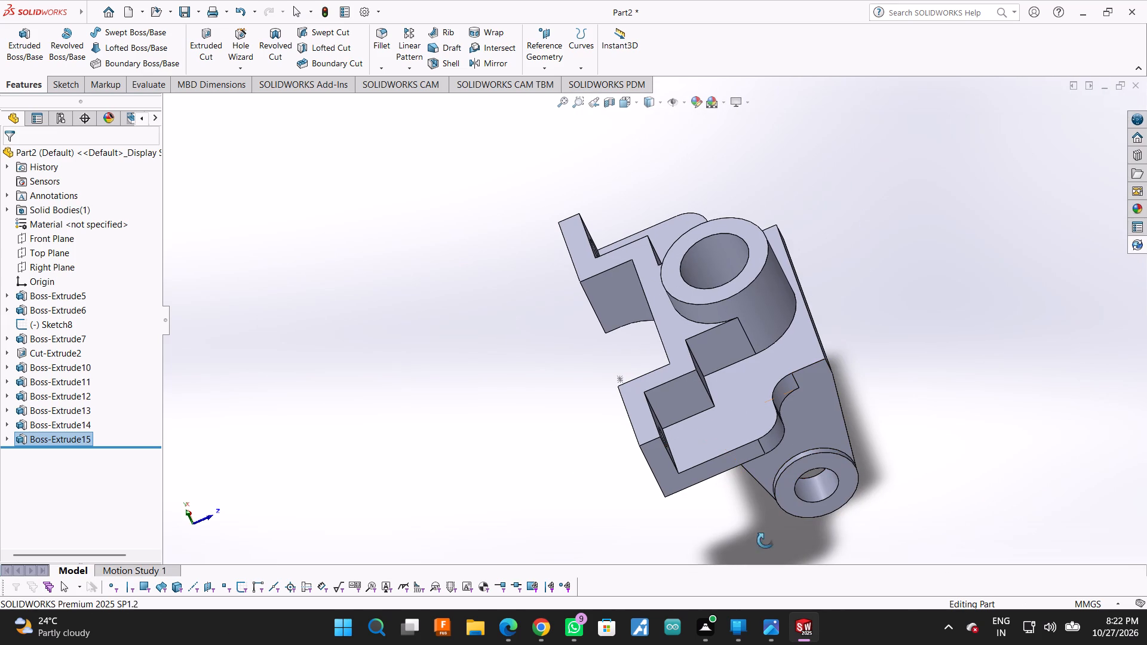
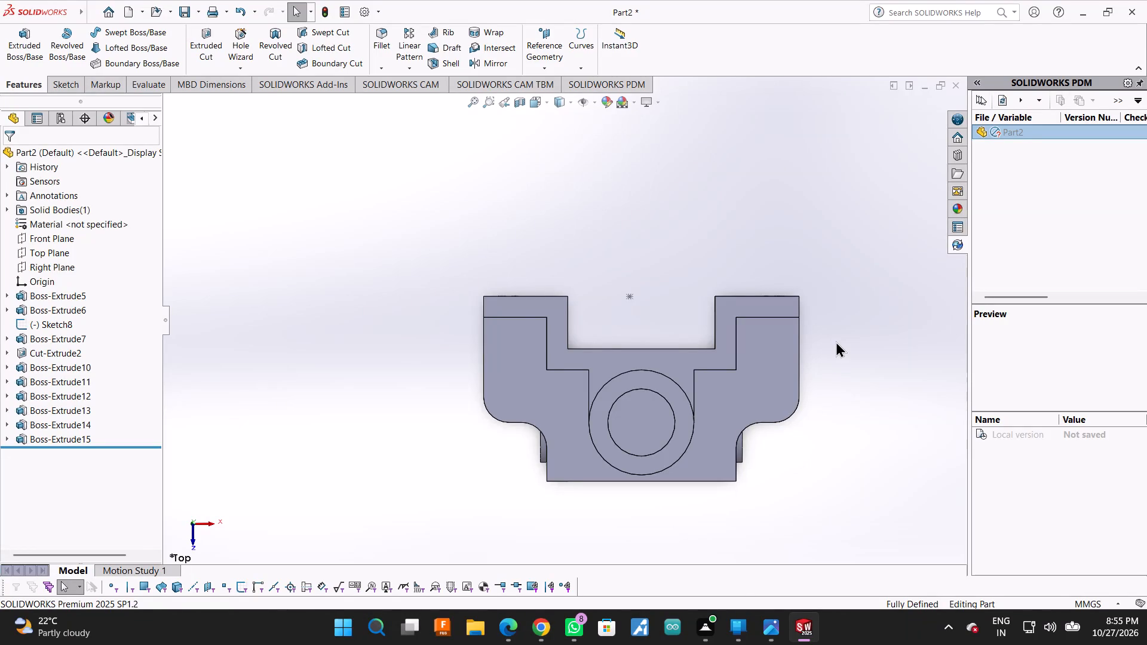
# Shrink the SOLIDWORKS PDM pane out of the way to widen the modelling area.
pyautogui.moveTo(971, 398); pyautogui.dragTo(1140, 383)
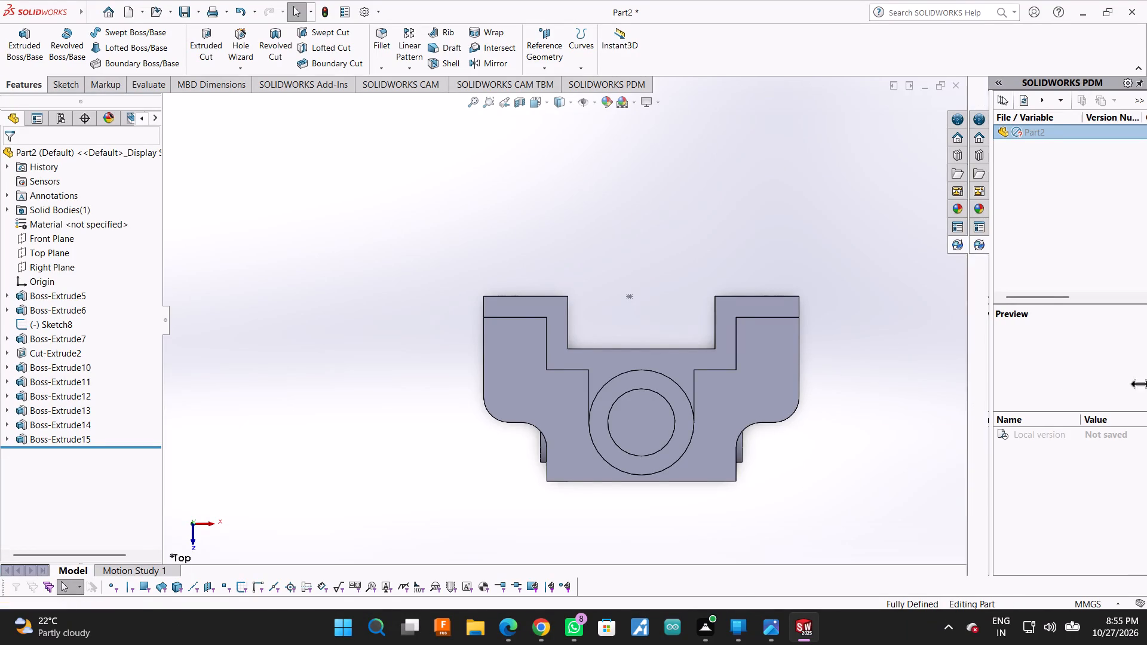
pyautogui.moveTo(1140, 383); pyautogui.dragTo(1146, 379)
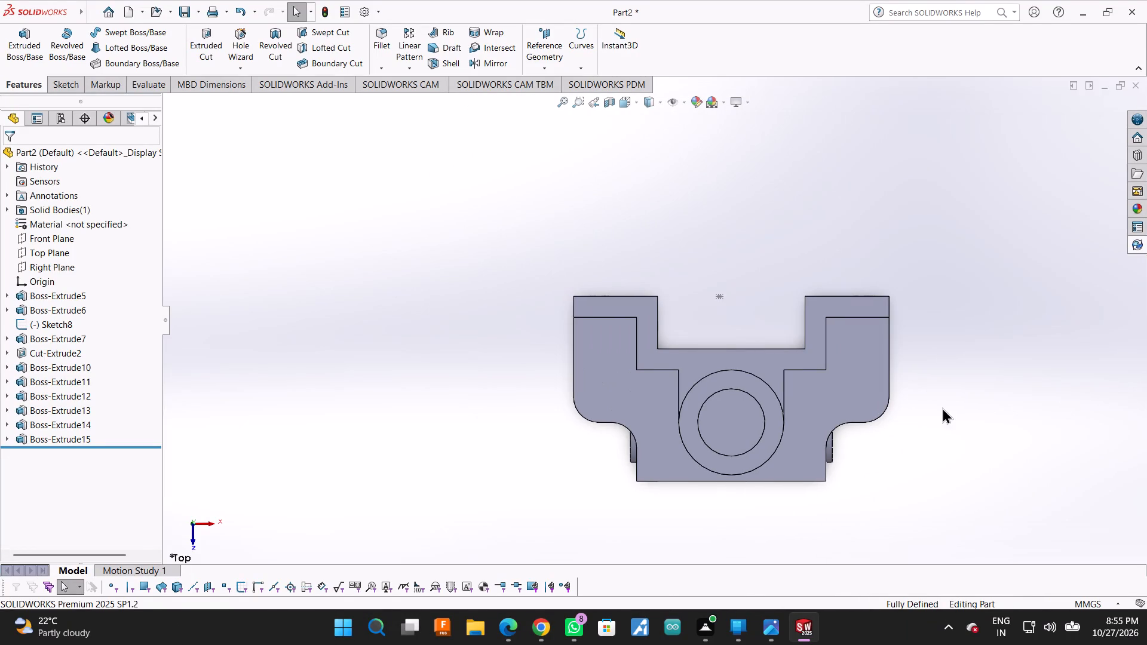
# Examine the bracket's stepped arms and central cylinder from above and from an oblique front angle.
pyautogui.scroll(-1, 906, 406)
pyautogui.scroll(1, 881, 417)
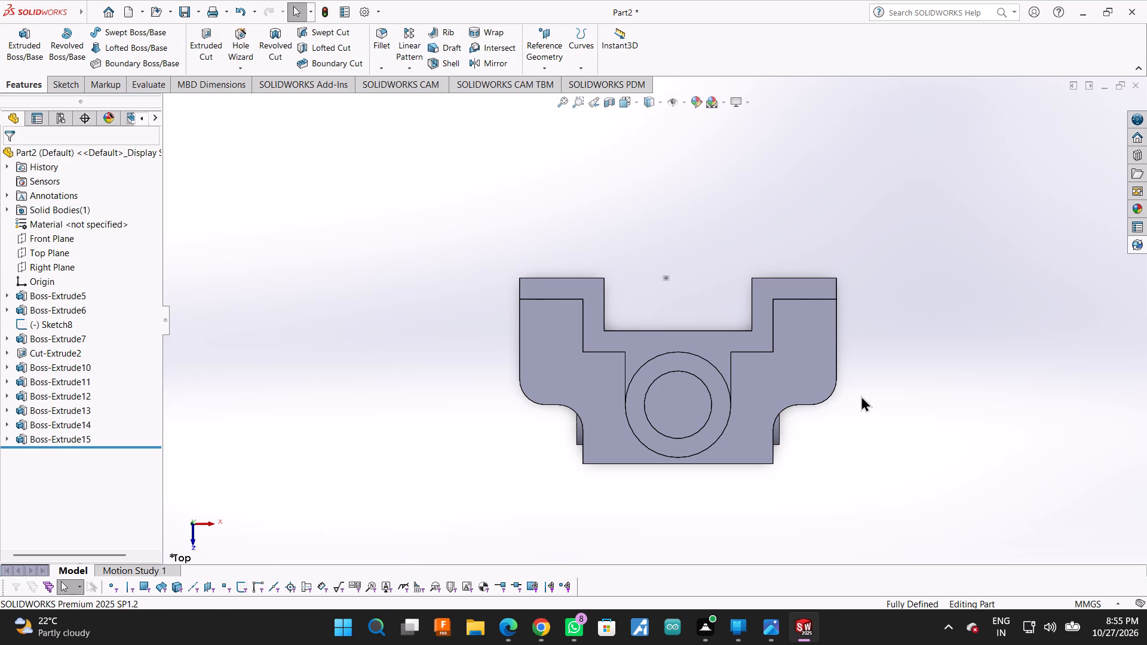
pyautogui.scroll(1, 882, 261)
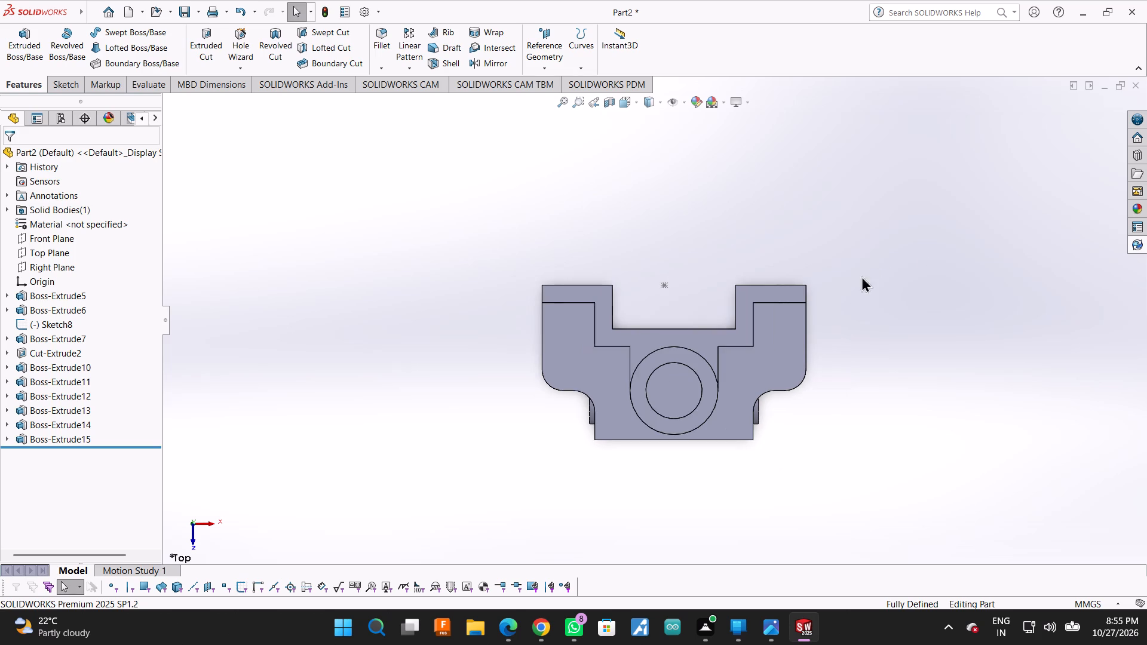
pyautogui.scroll(-6, 809, 346)
pyautogui.scroll(1, 771, 327)
pyautogui.scroll(2, 582, 345)
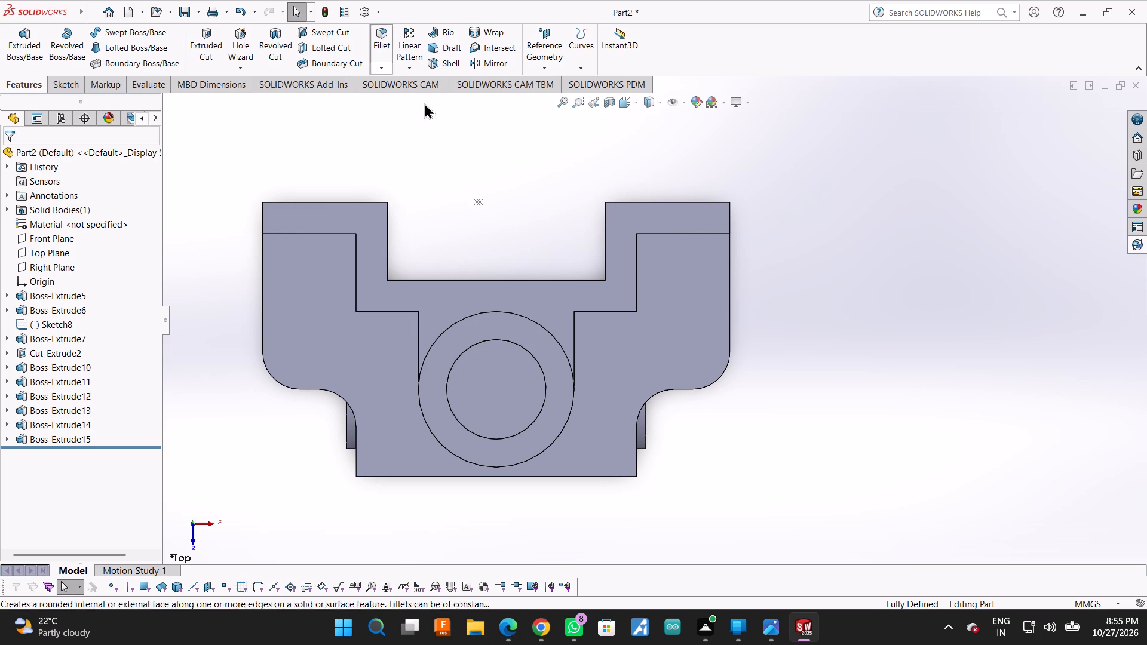
pyautogui.rightClick(768, 214)
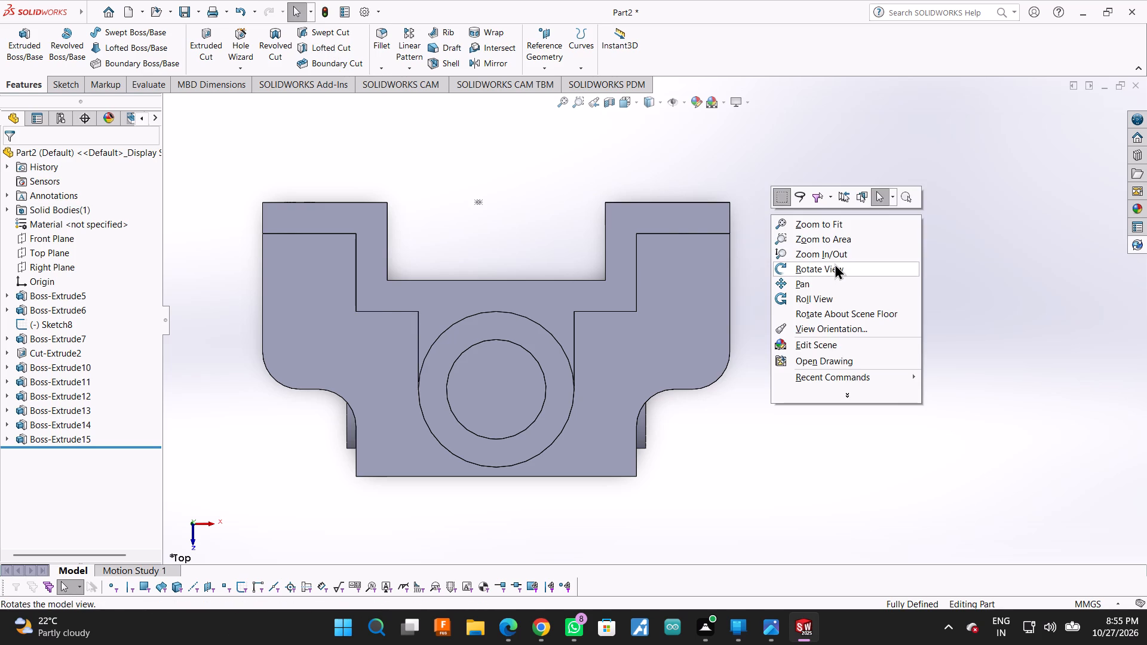
pyautogui.click(832, 263)
pyautogui.moveTo(749, 395); pyautogui.dragTo(752, 326)
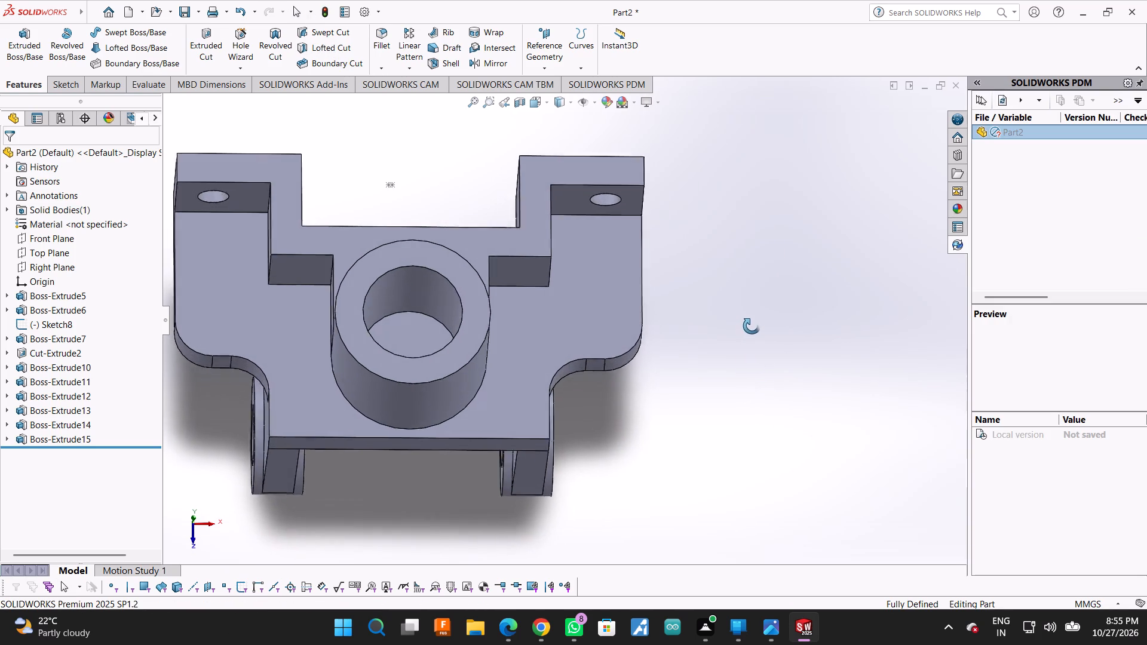
pyautogui.moveTo(752, 326); pyautogui.dragTo(762, 298)
pyautogui.scroll(-2, 270, 290)
pyautogui.scroll(1, 429, 356)
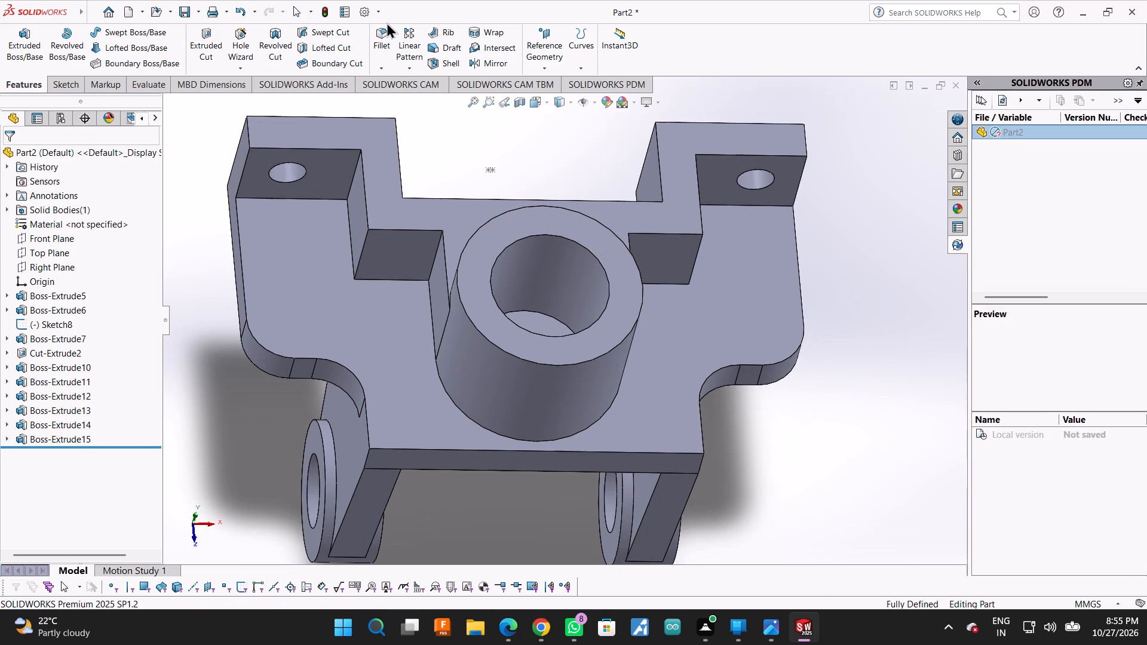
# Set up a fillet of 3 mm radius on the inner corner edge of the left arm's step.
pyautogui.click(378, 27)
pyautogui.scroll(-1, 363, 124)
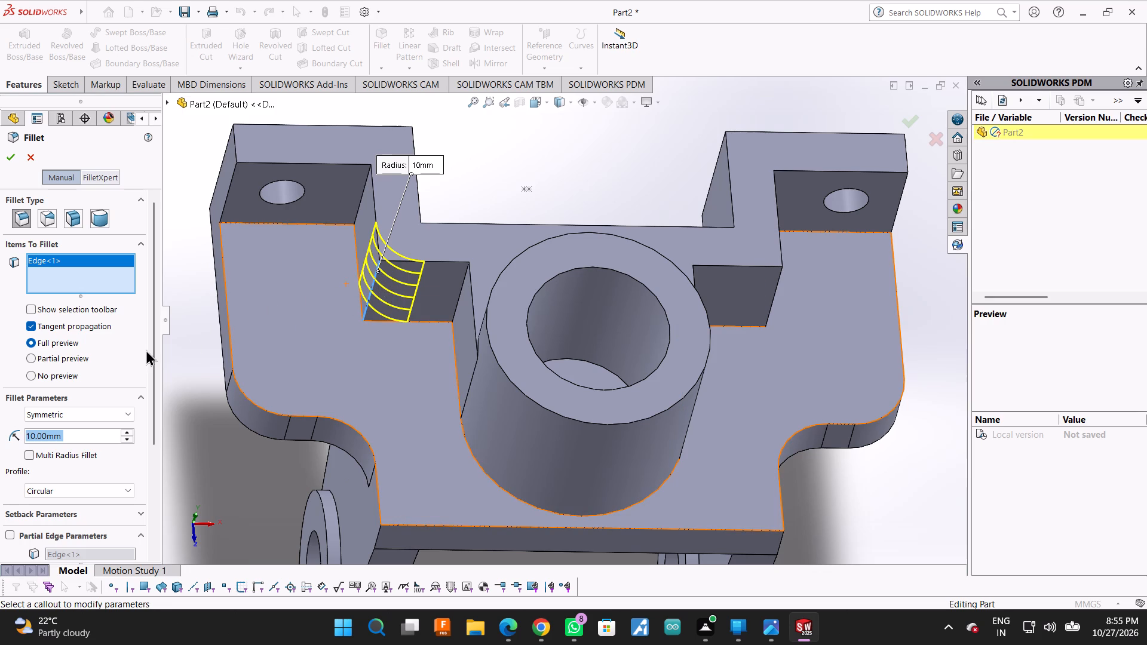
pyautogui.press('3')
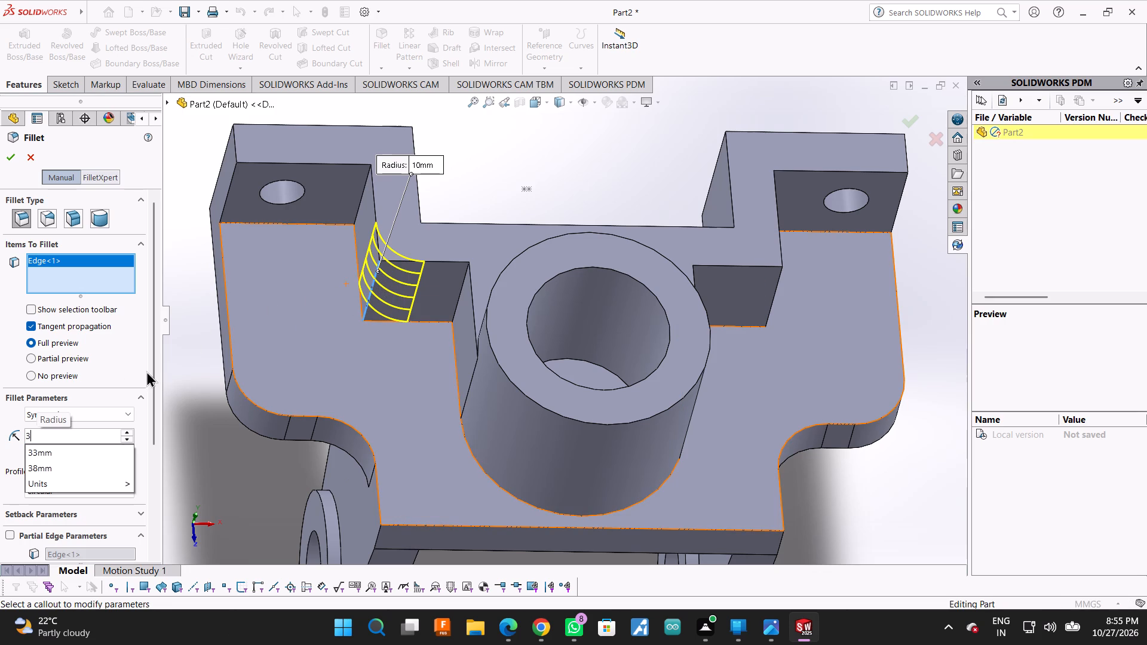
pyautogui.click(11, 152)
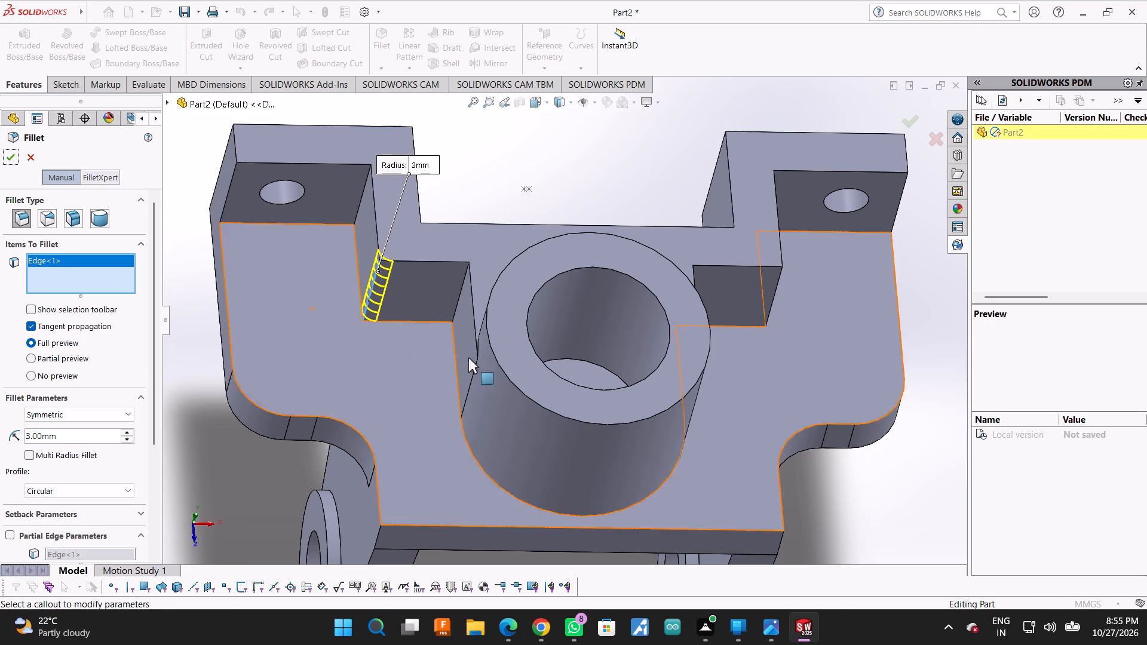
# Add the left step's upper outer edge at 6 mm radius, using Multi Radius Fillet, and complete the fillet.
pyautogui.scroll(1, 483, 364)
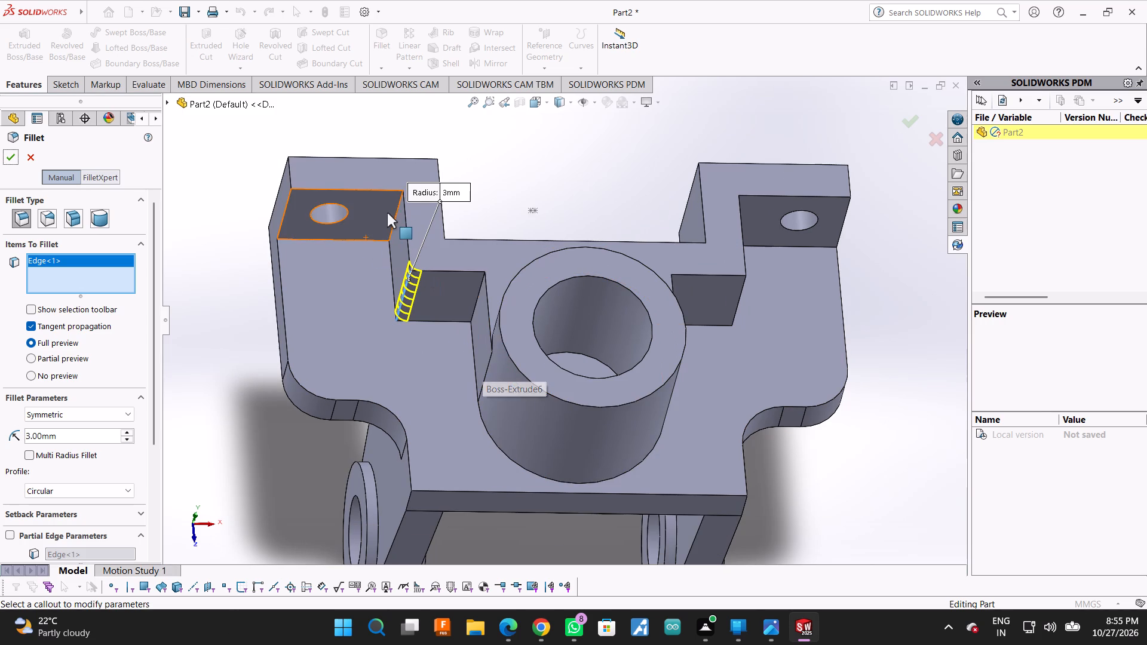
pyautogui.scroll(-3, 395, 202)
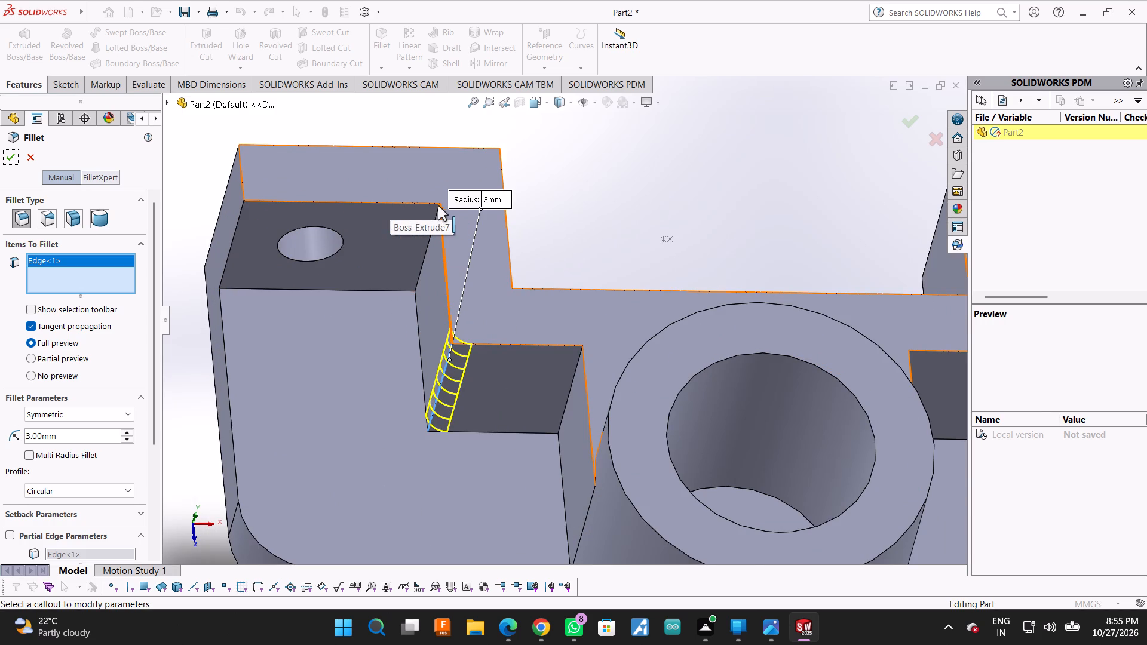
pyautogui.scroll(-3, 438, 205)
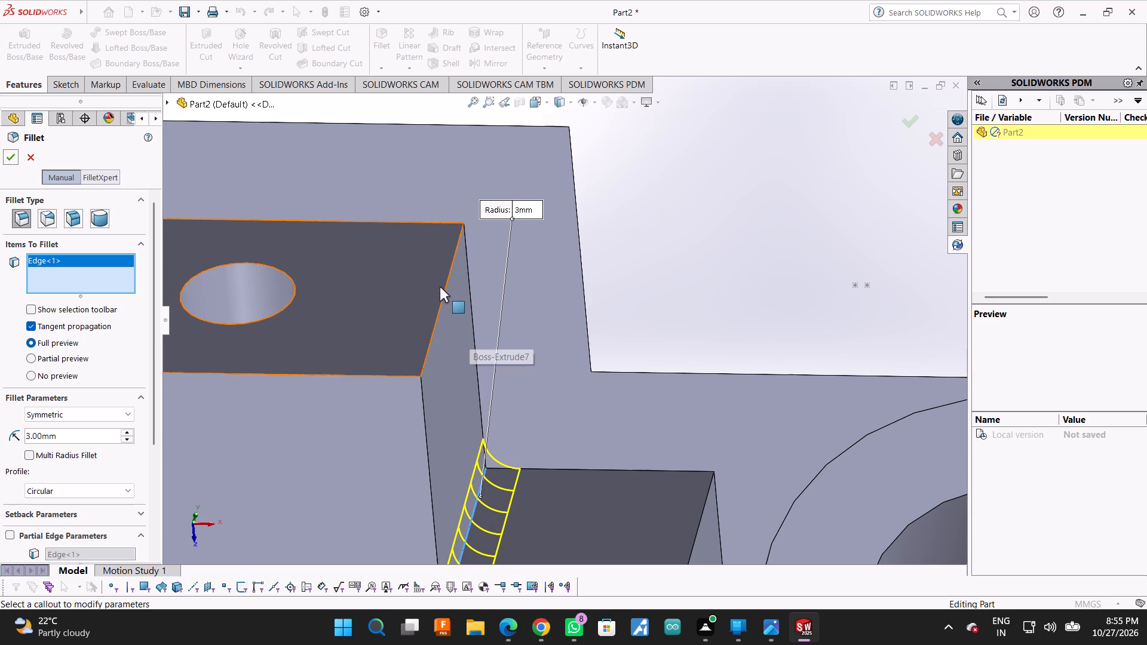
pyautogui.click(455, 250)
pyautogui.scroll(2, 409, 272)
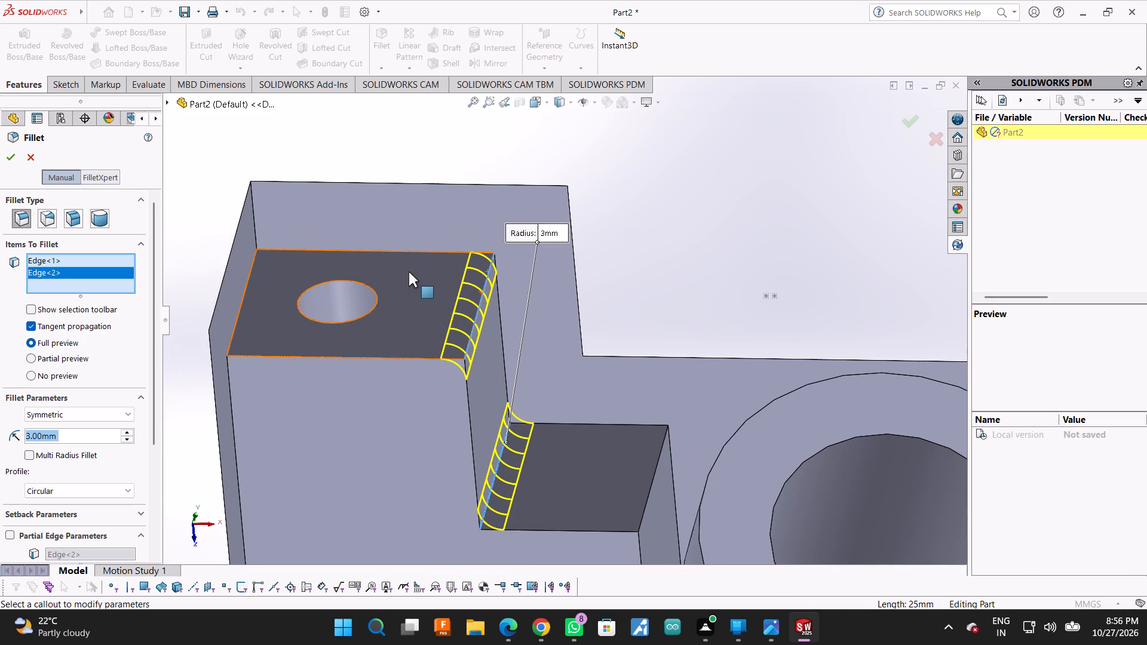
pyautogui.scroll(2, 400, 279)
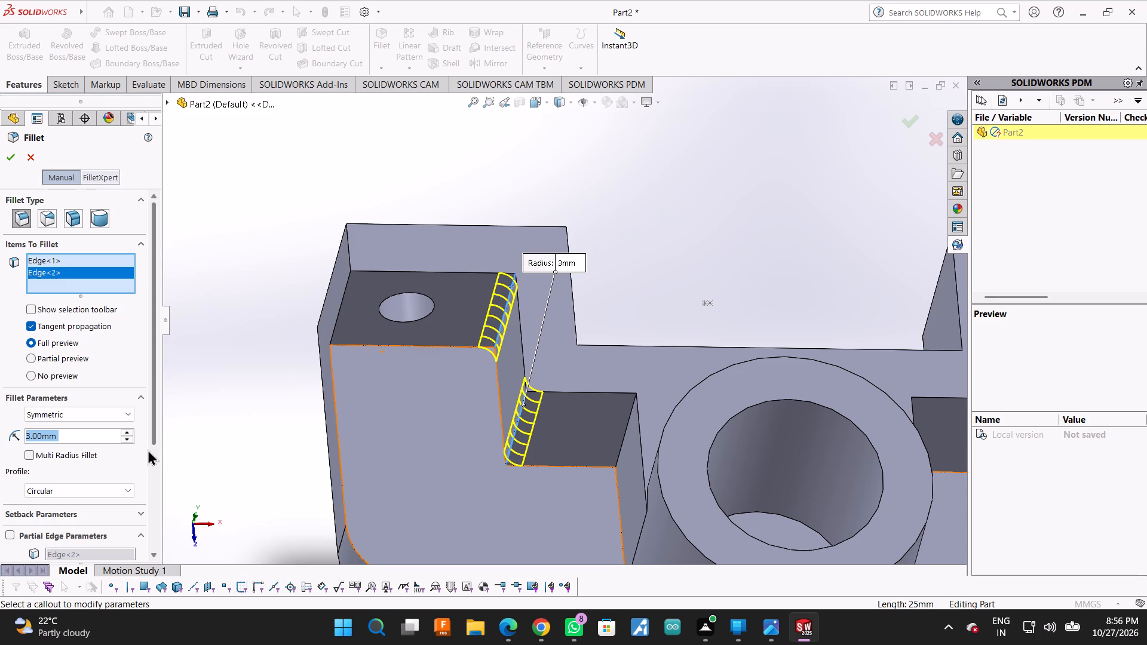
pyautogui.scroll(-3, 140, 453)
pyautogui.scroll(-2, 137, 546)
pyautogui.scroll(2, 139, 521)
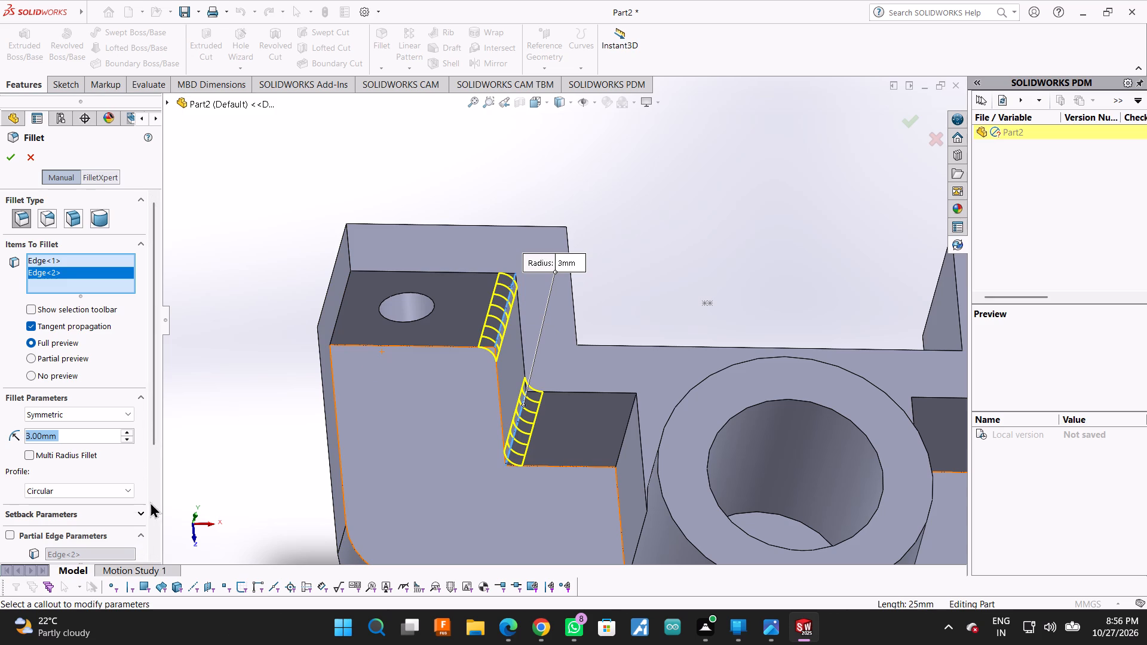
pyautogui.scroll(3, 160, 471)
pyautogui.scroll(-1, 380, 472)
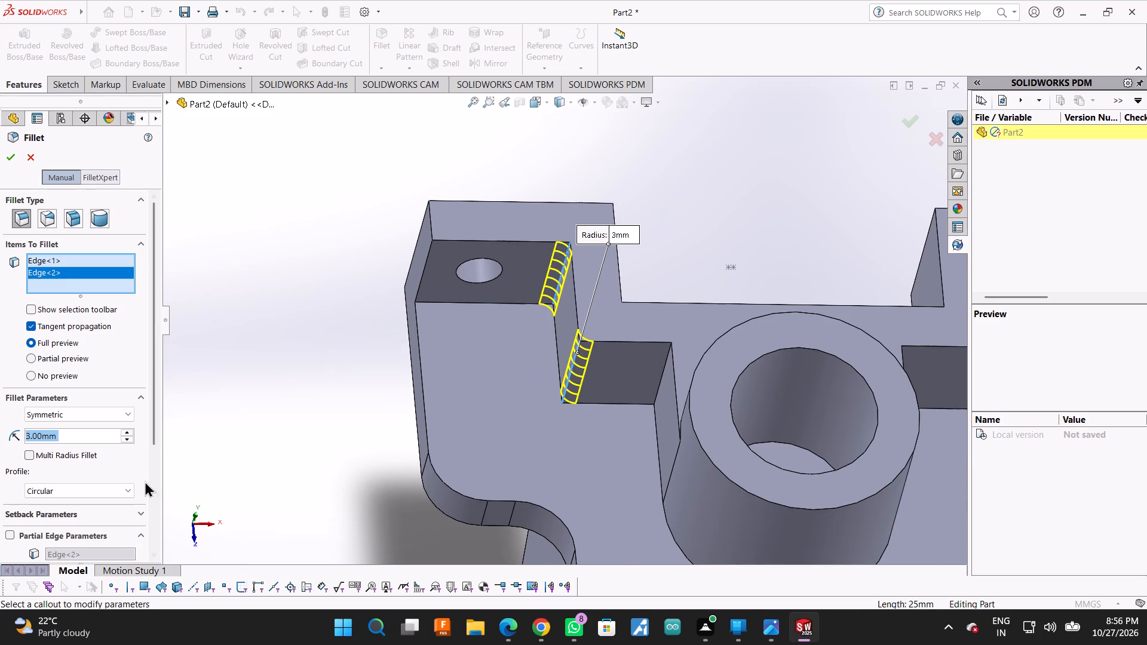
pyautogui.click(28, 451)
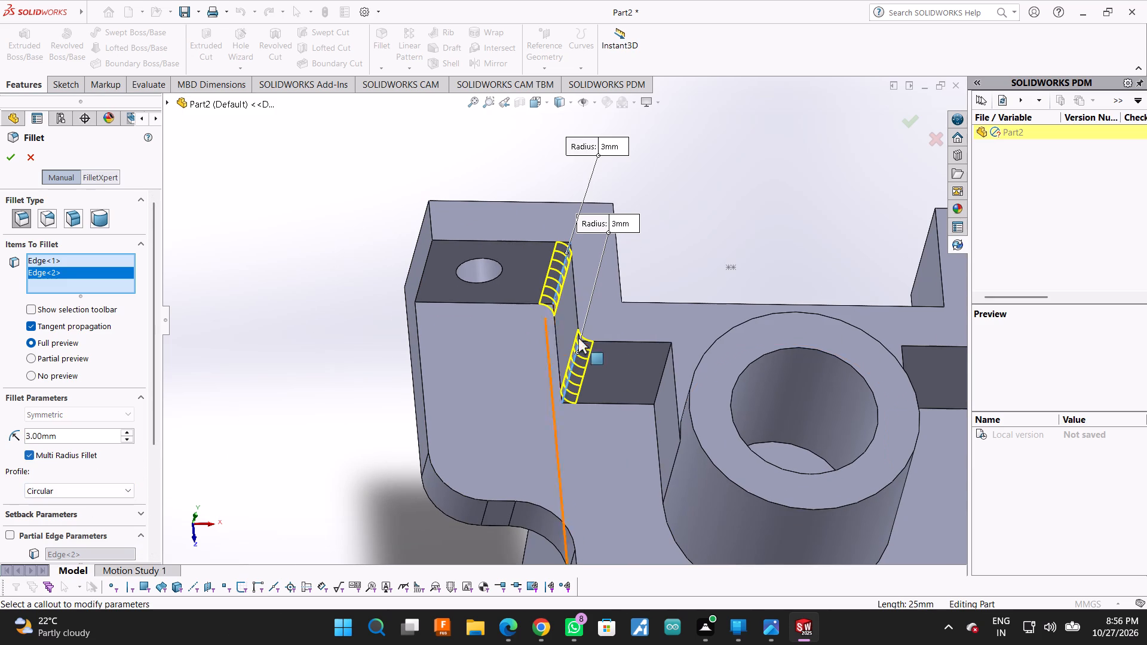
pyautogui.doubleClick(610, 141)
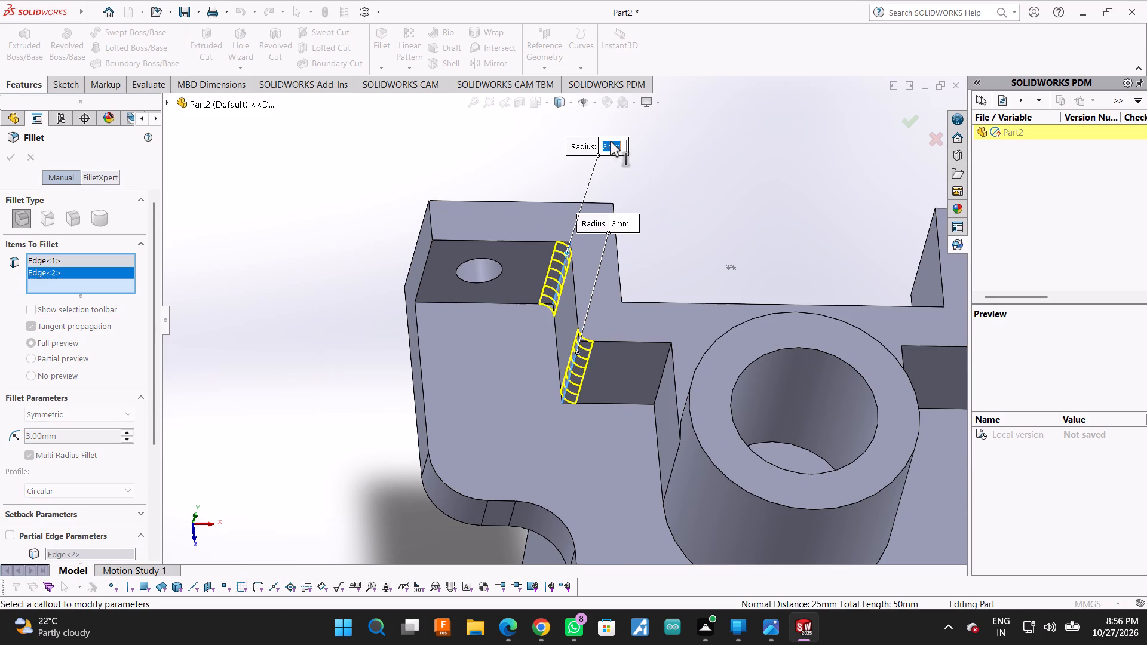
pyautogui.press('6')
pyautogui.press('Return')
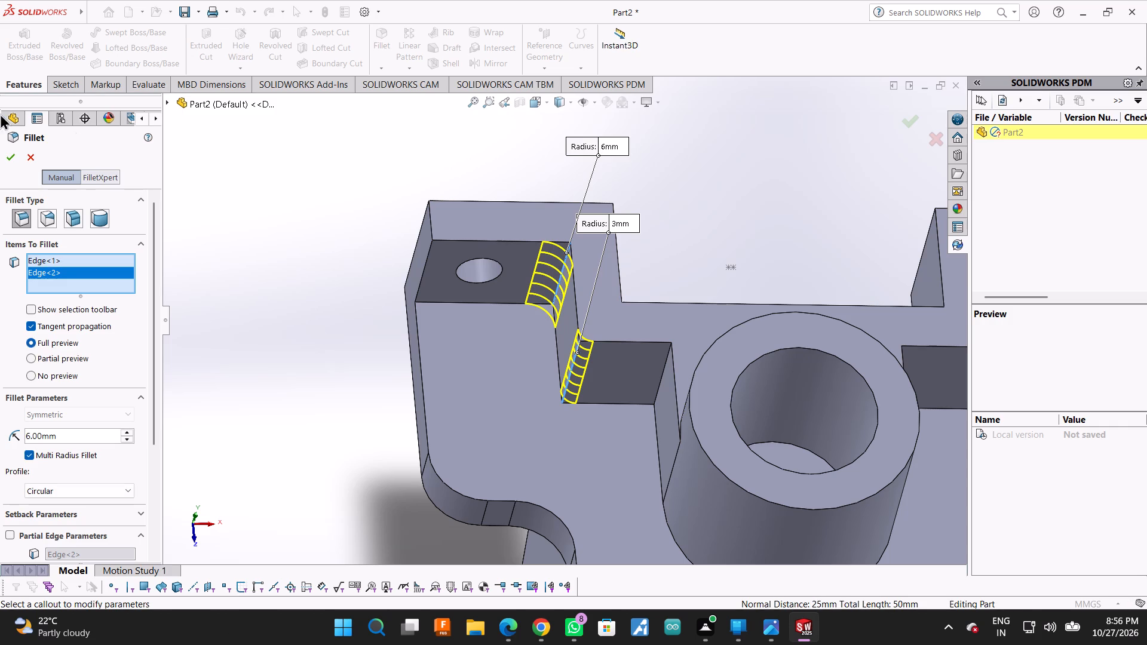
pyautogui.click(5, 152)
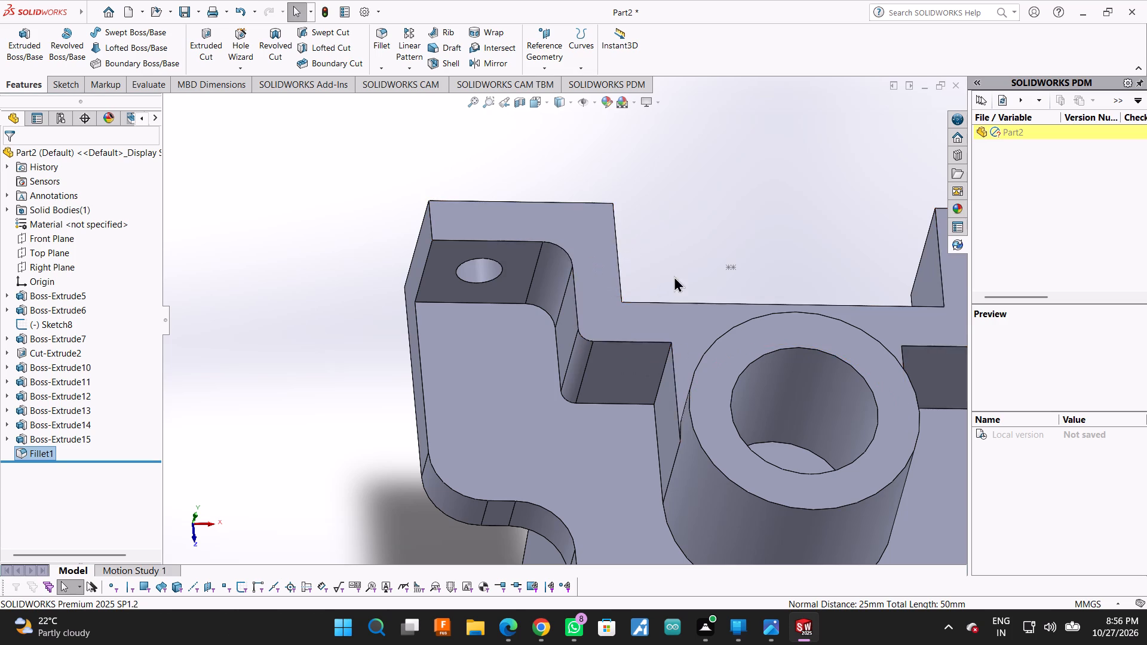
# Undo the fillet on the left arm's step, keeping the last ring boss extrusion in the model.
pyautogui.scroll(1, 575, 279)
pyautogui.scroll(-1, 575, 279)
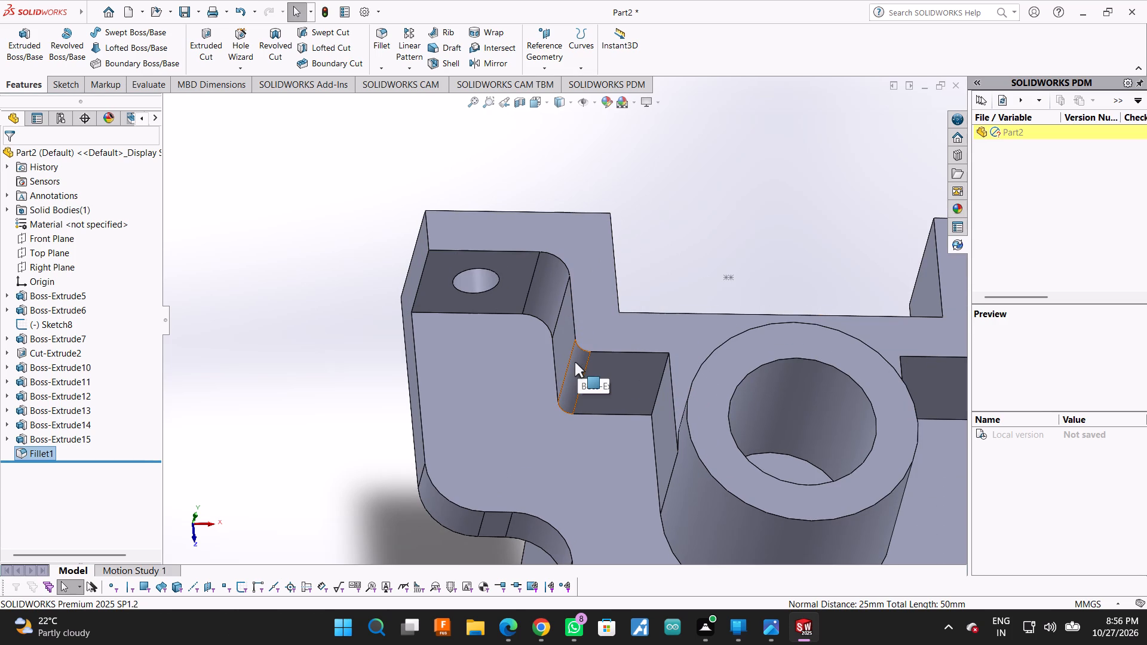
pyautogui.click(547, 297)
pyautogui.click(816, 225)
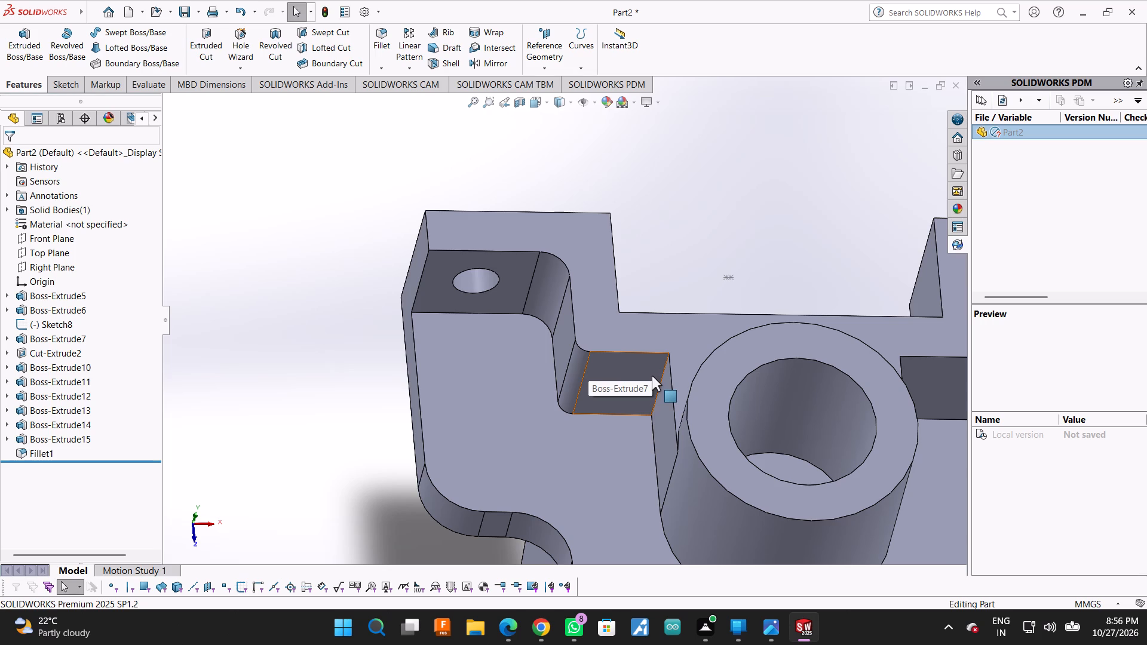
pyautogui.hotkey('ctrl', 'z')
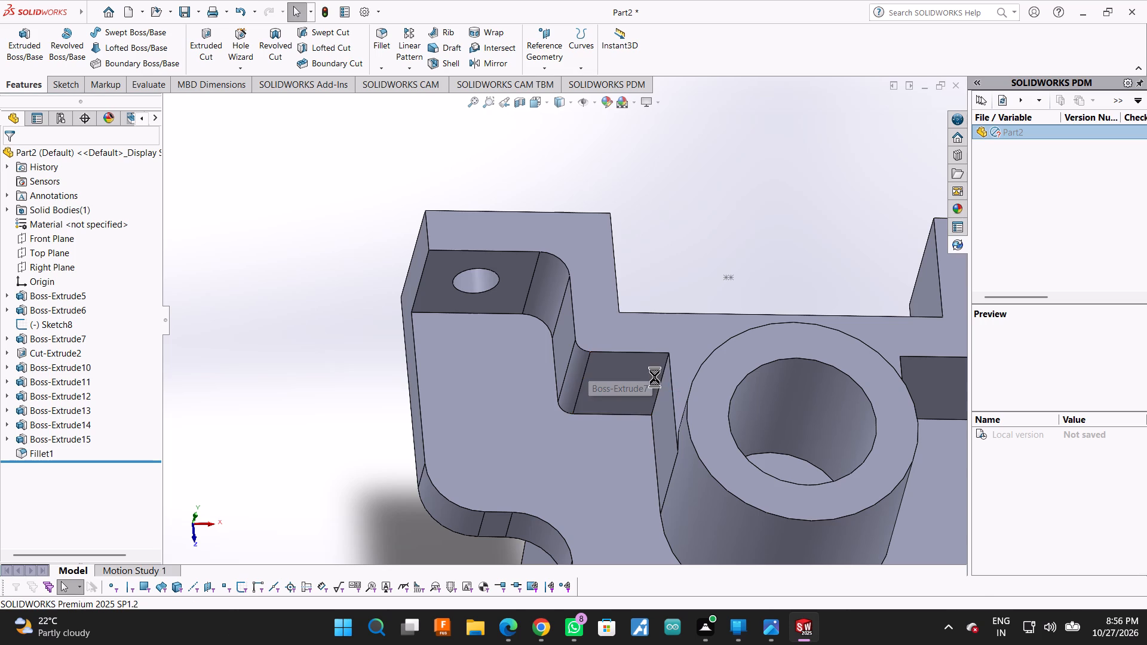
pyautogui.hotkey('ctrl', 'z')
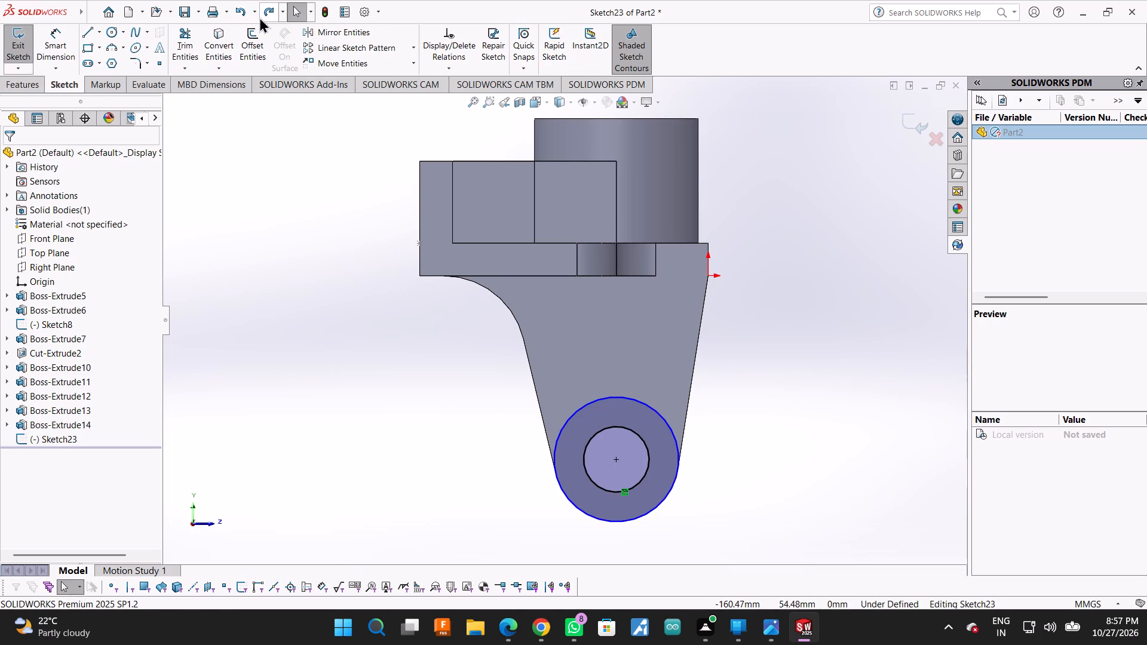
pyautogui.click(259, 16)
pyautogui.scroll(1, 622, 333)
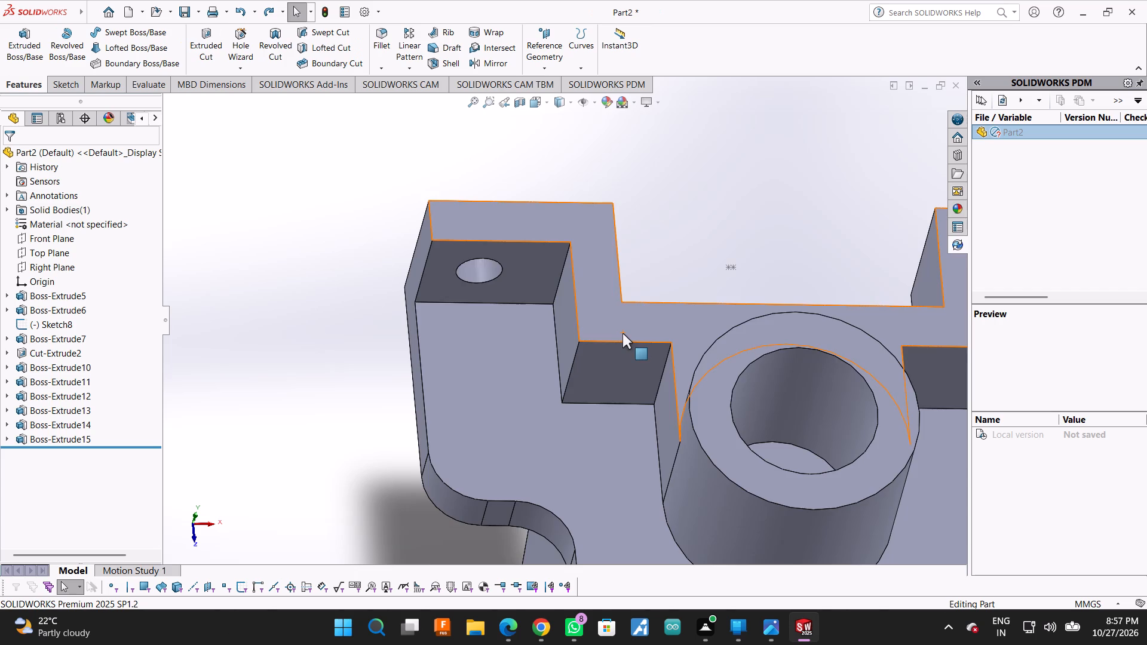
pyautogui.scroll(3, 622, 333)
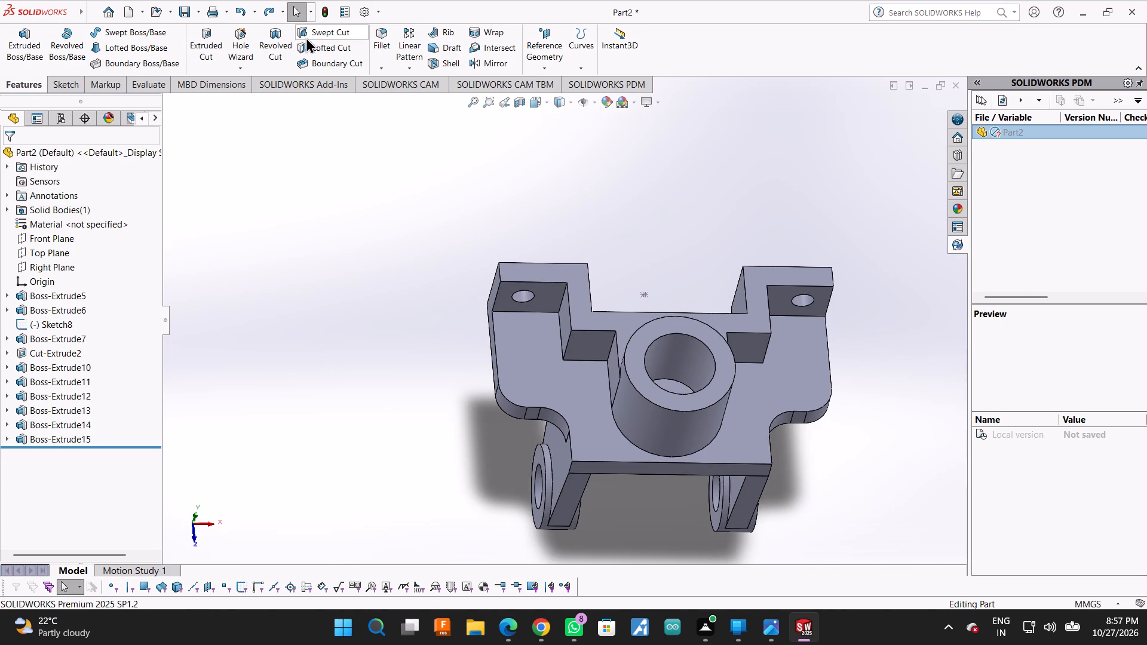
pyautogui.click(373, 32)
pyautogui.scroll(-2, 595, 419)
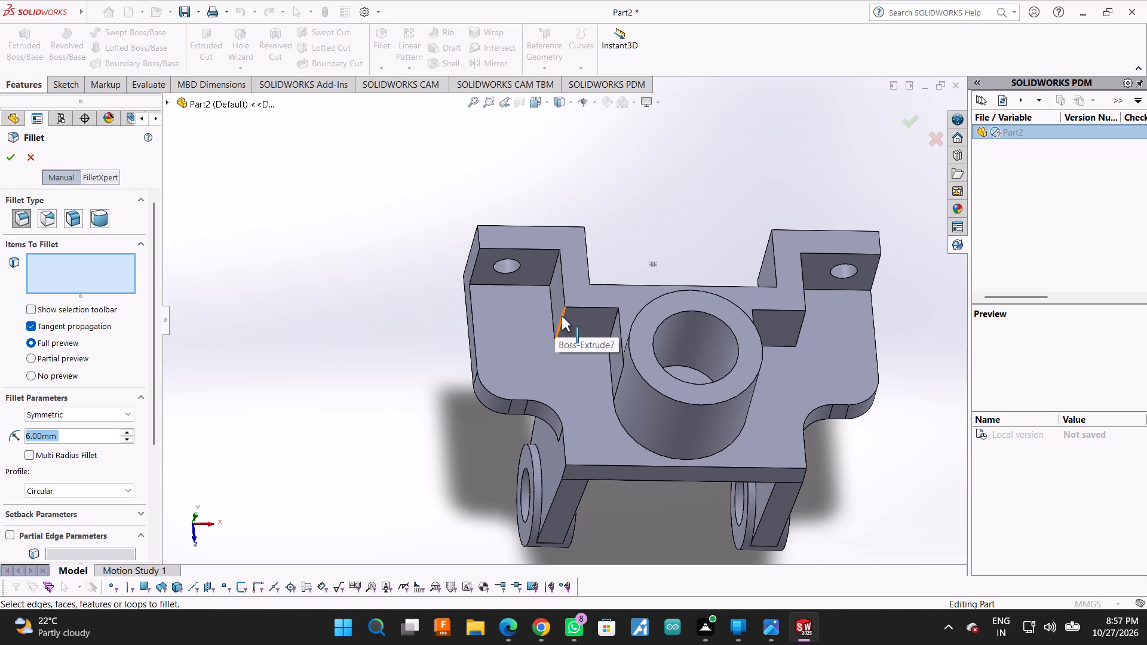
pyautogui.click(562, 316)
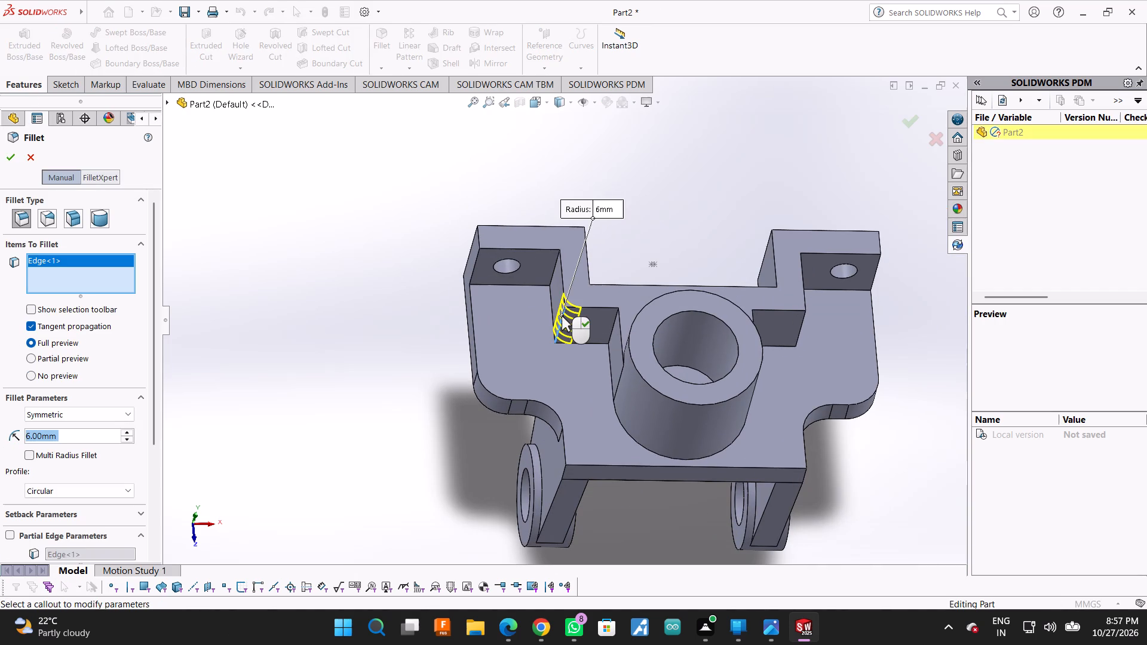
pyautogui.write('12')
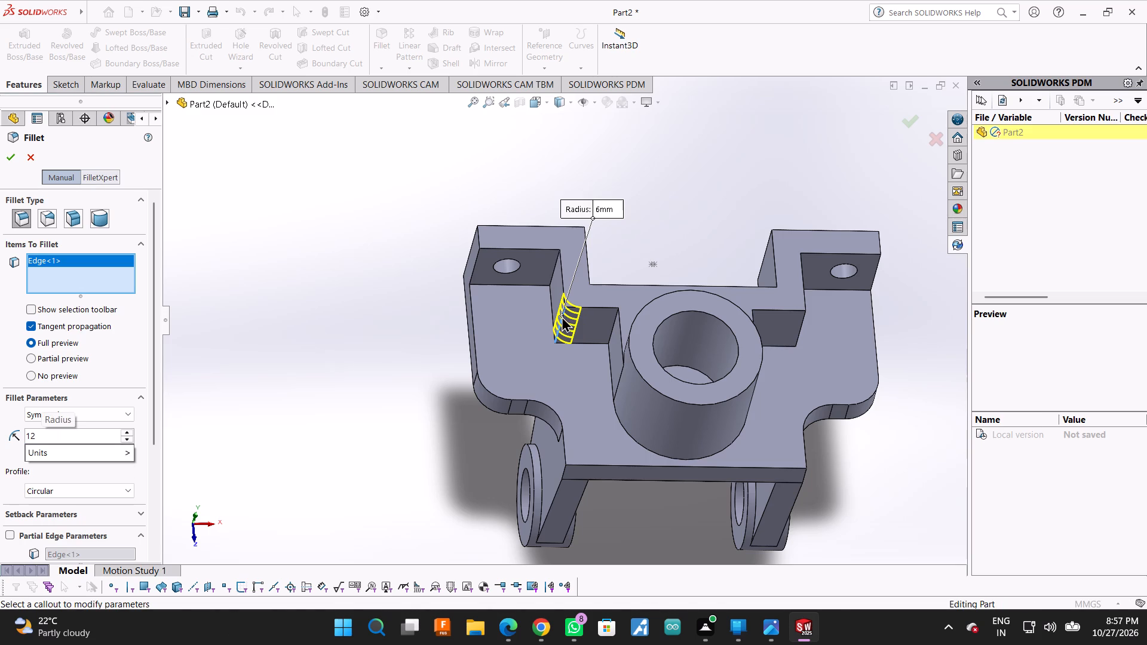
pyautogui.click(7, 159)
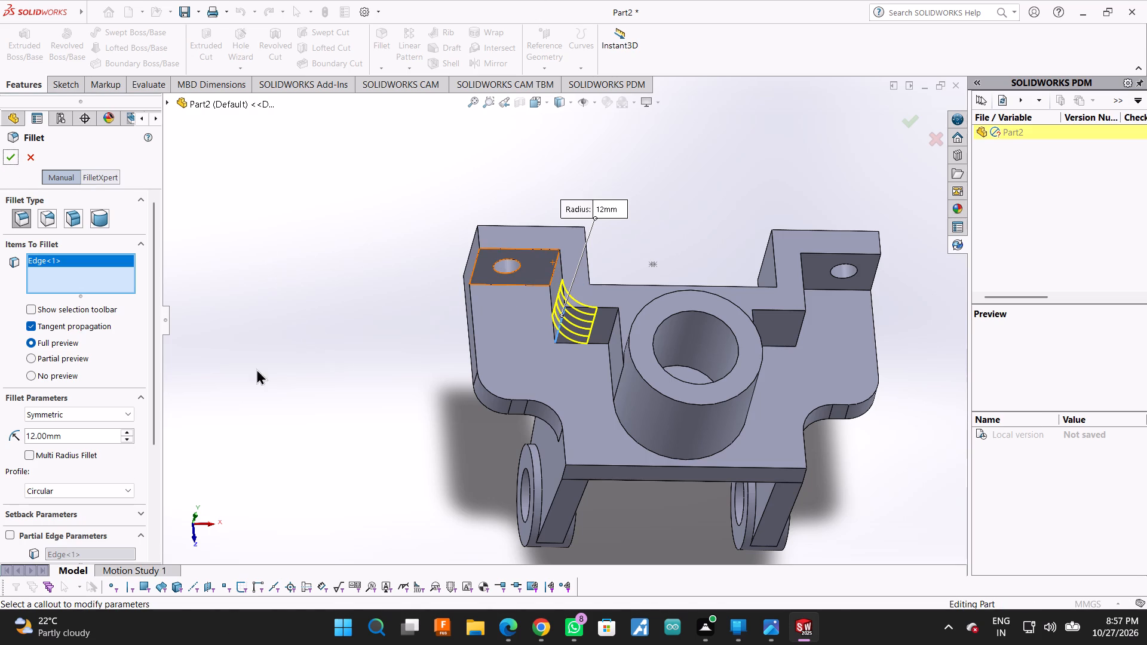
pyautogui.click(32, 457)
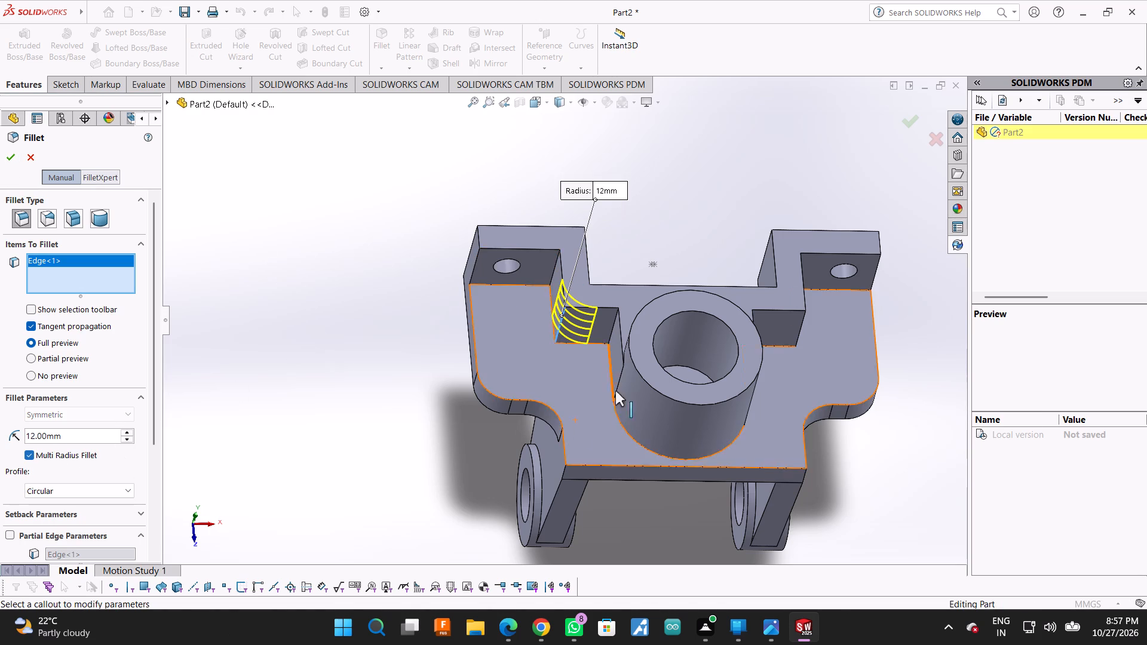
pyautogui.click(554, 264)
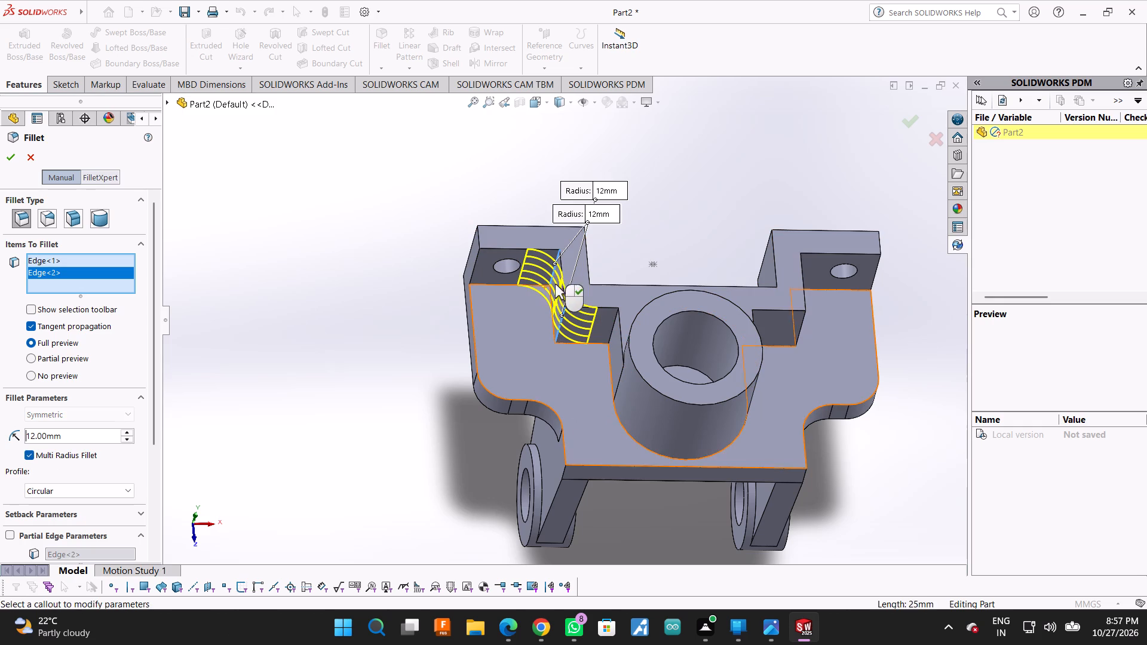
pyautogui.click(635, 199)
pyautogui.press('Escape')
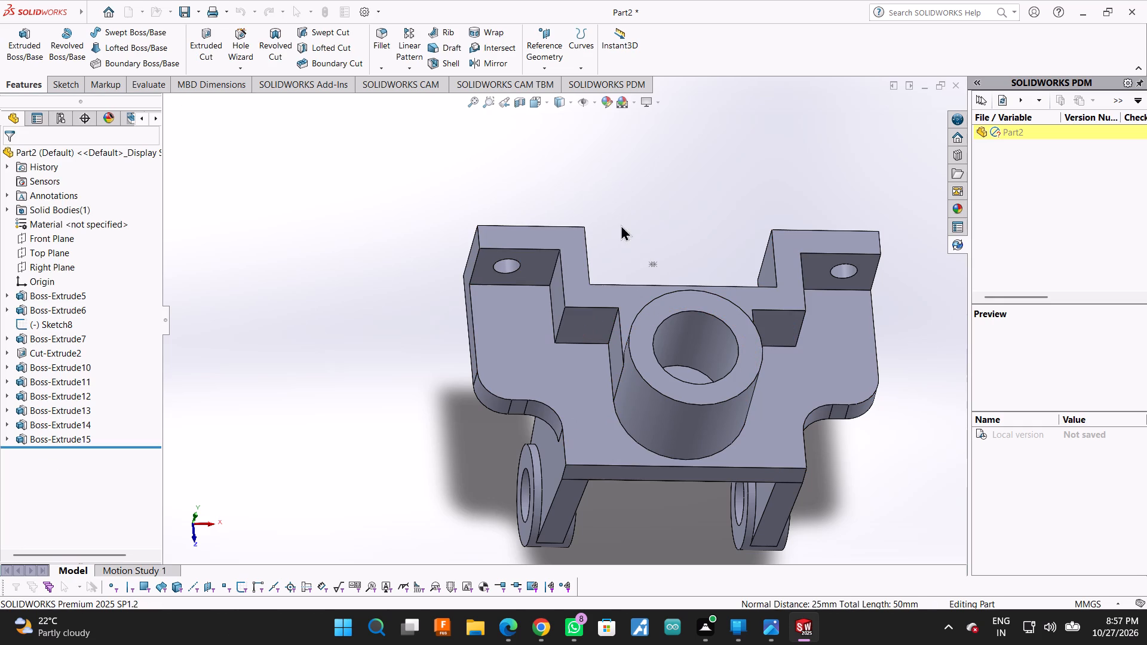
# Fillet the inner corner edge of the left arm's step with a 12 mm radius.
pyautogui.click(564, 315)
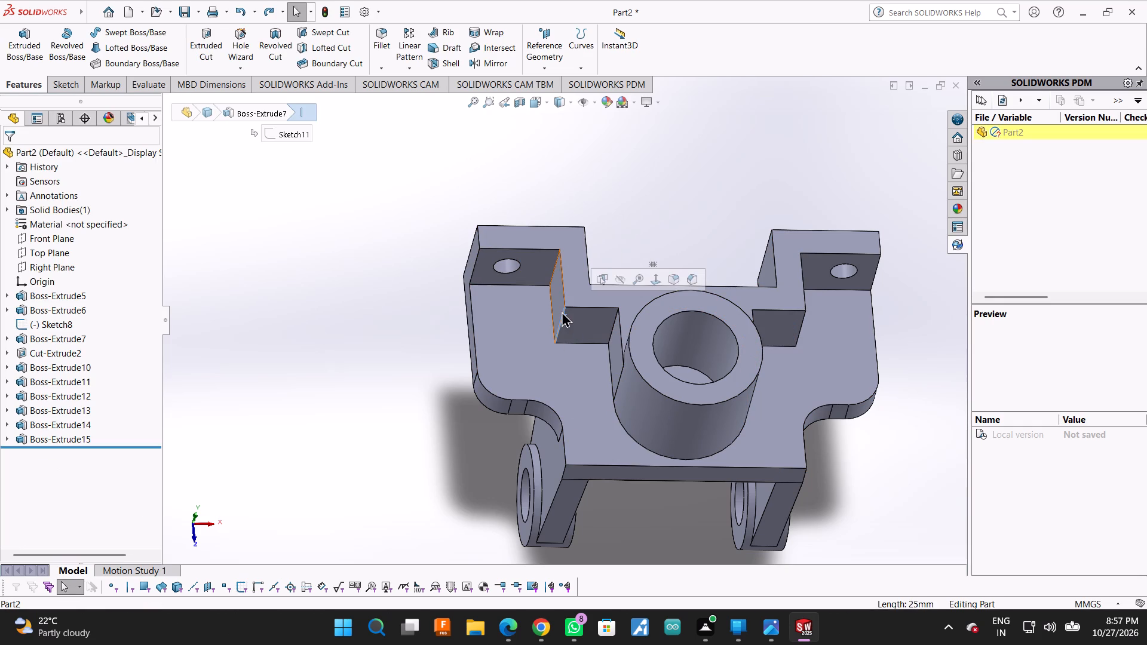
pyautogui.press('`')
pyautogui.press('Escape')
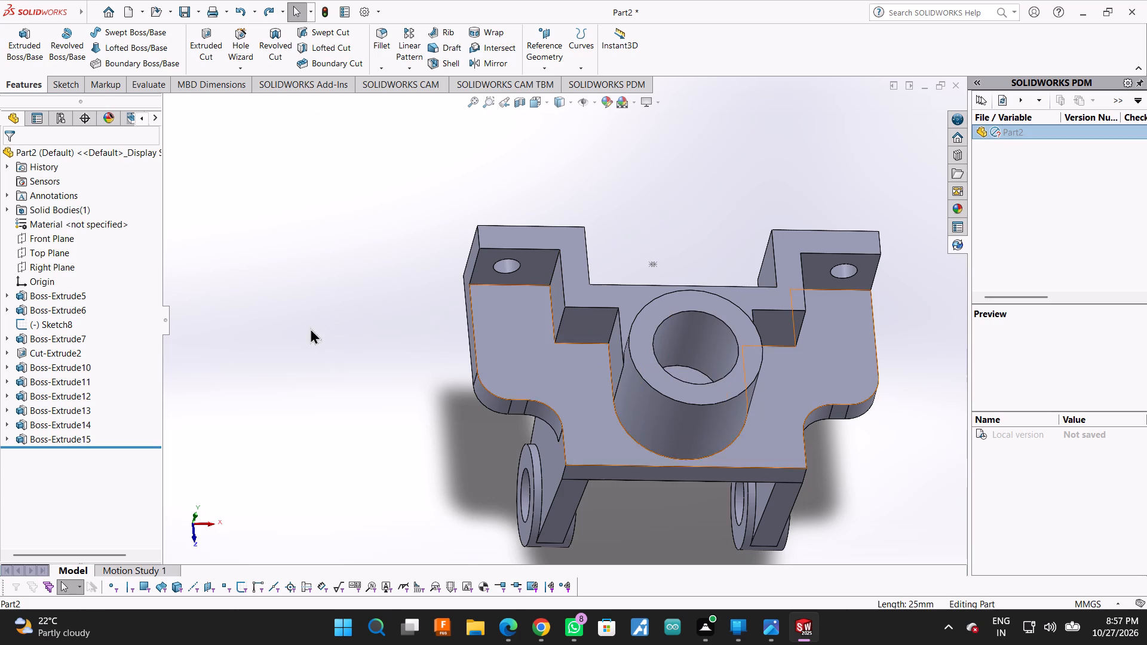
pyautogui.click(385, 36)
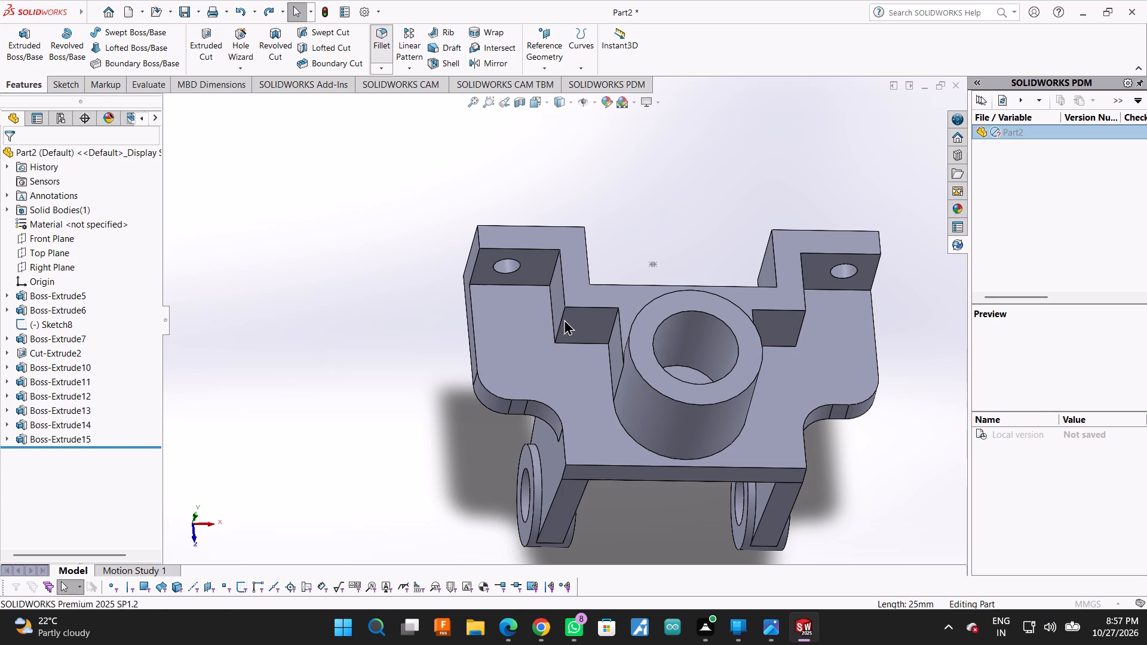
pyautogui.click(561, 318)
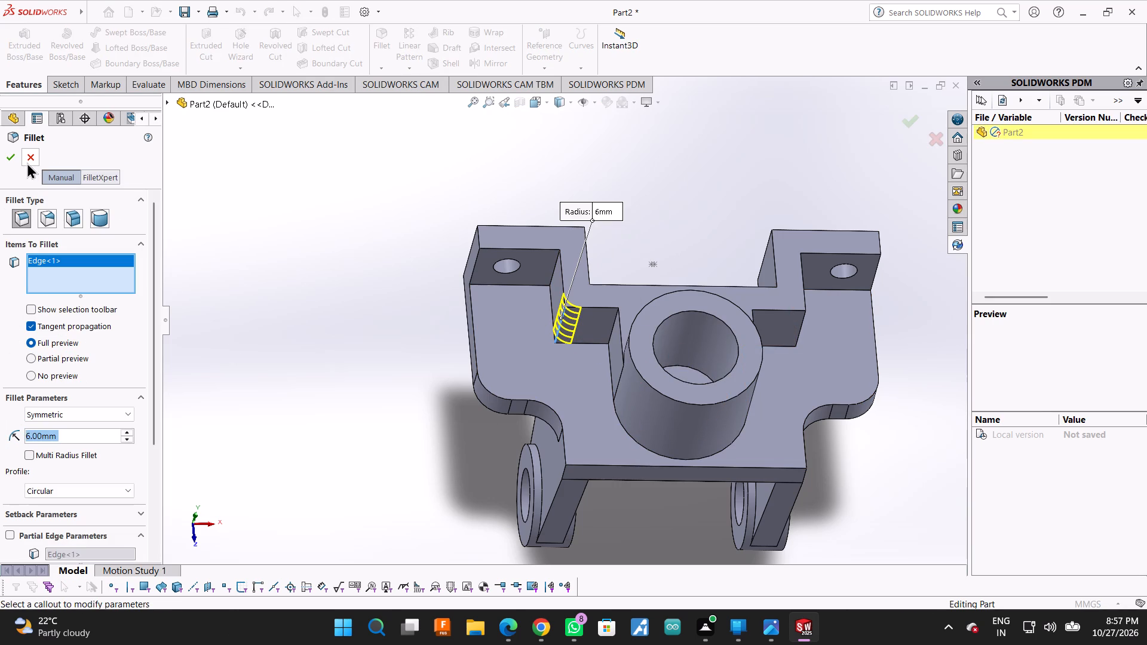
pyautogui.write('12')
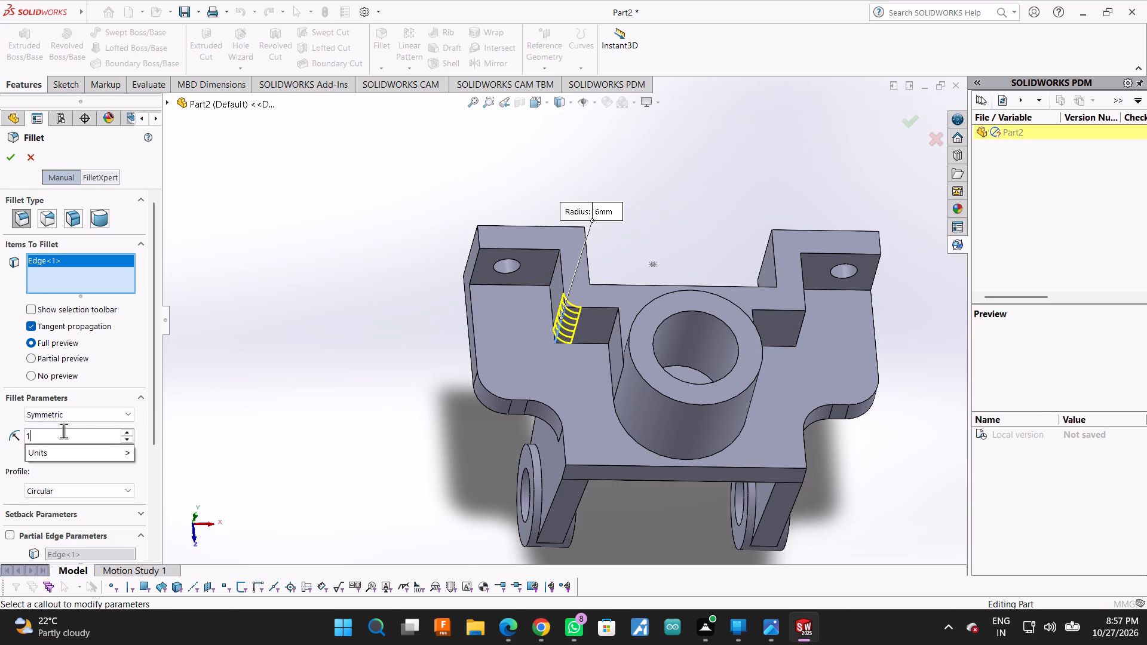
pyautogui.press('Return')
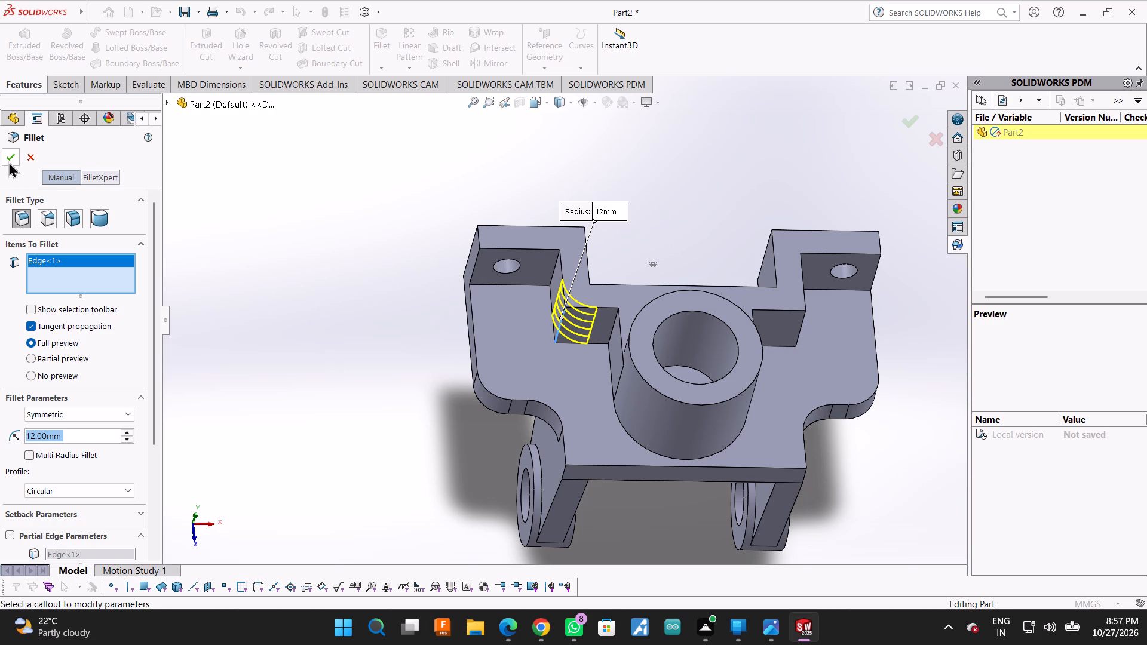
pyautogui.click(8, 161)
# Fillet the left step's upper outer edge, beside the holed face, with a 6 mm radius.
pyautogui.scroll(-2, 627, 235)
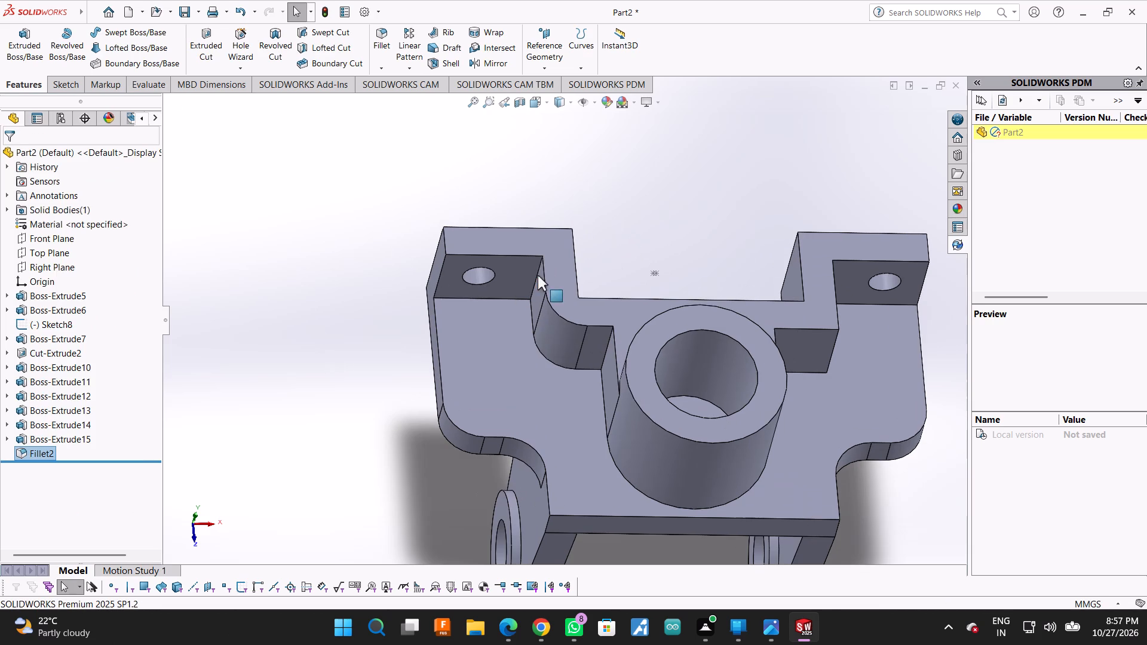
pyautogui.click(384, 39)
pyautogui.click(536, 279)
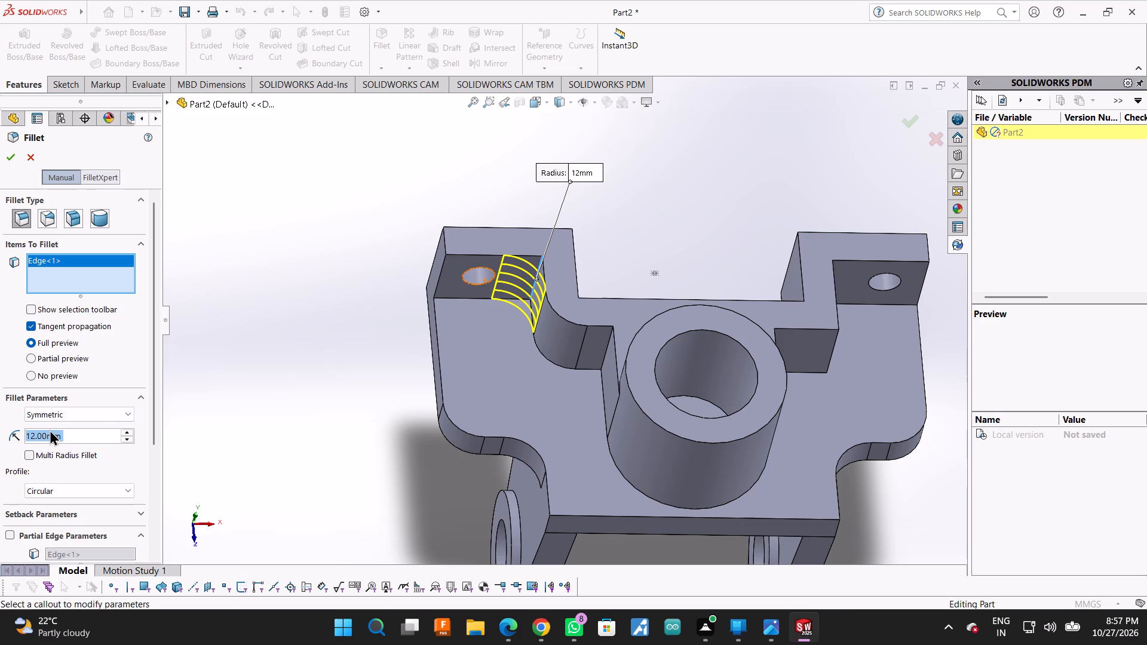
pyautogui.press('6')
pyautogui.press('Return')
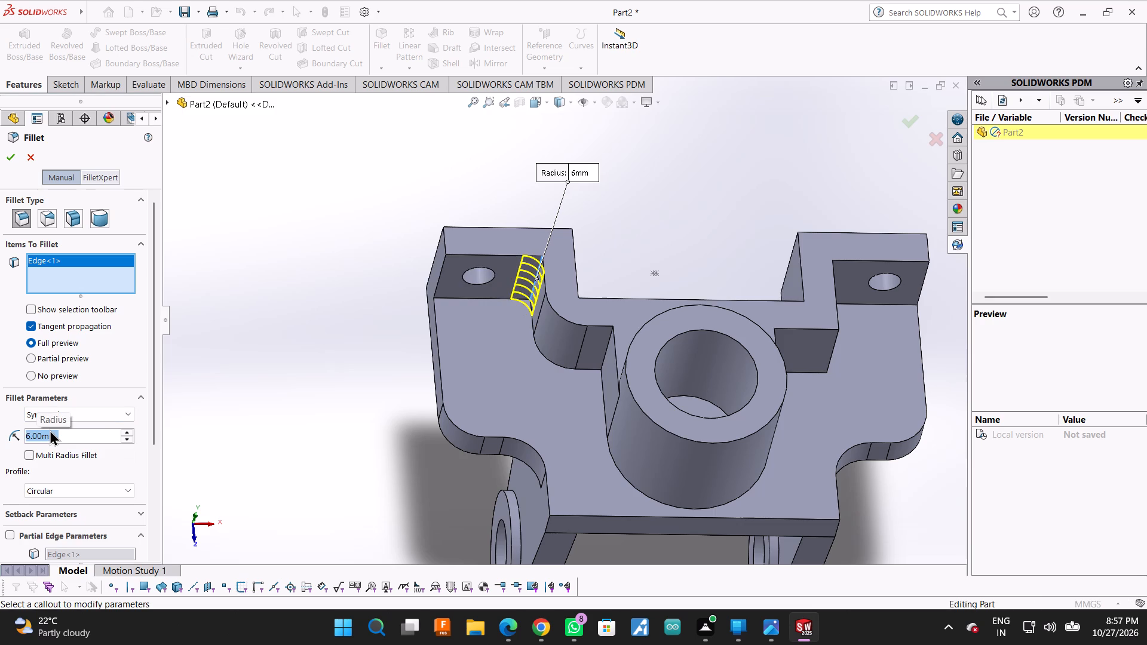
pyautogui.click(11, 165)
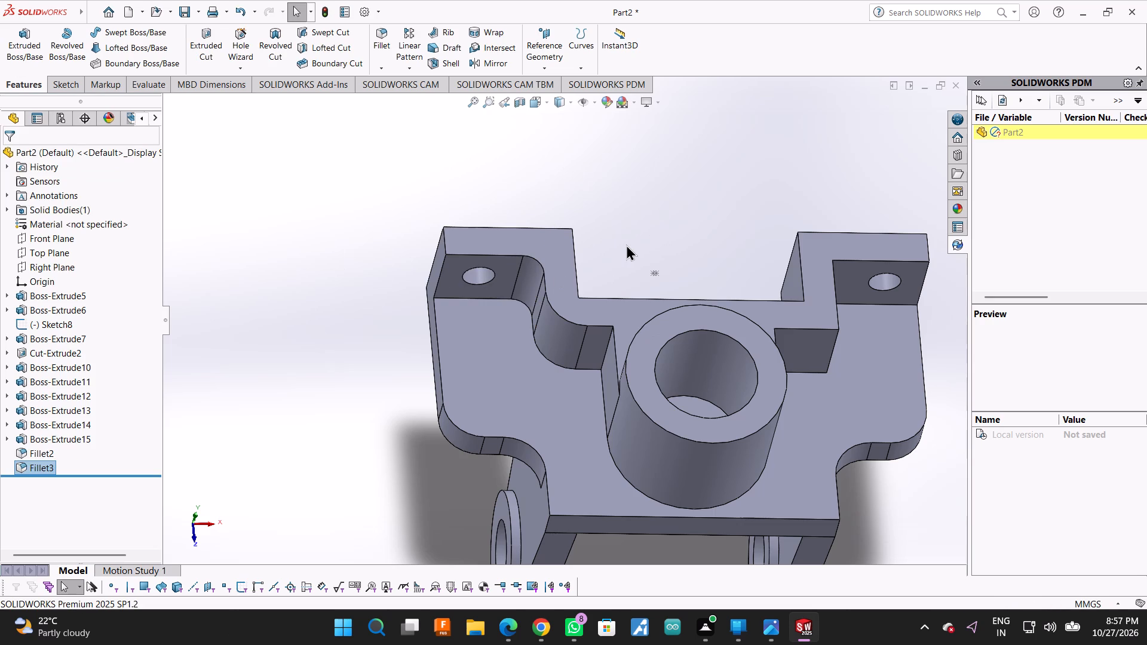
# Fillet the inner corner edge of the right arm's step with a 12 mm radius.
pyautogui.scroll(2, 887, 294)
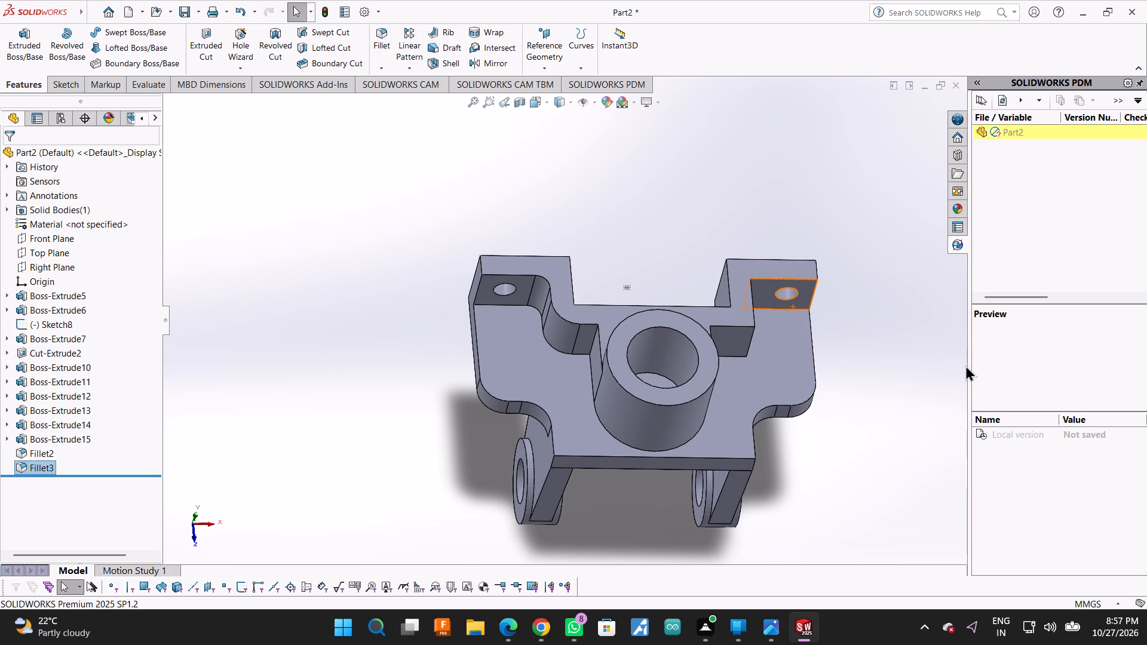
pyautogui.moveTo(968, 365); pyautogui.dragTo(1146, 340)
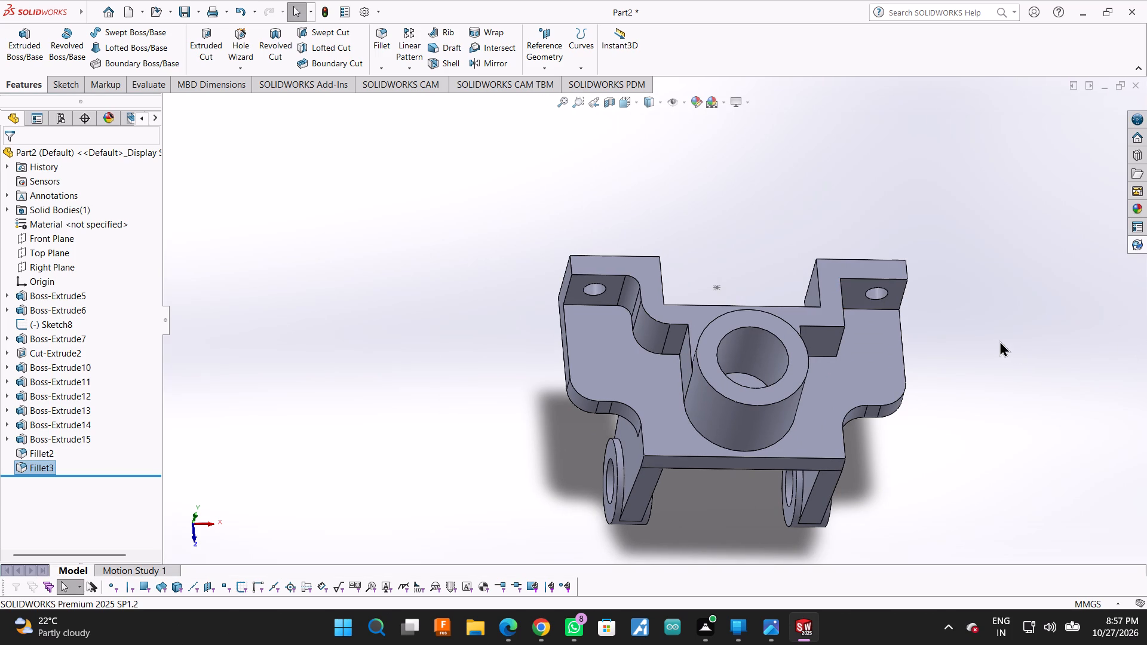
pyautogui.scroll(-3, 889, 345)
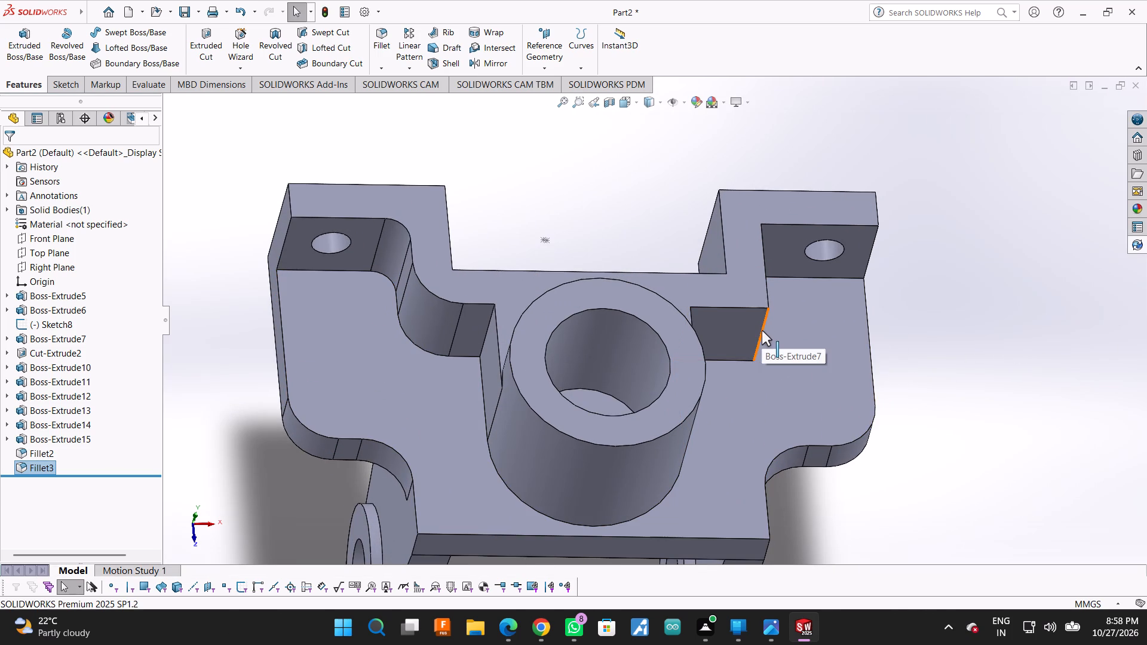
pyautogui.click(762, 330)
pyautogui.click(518, 200)
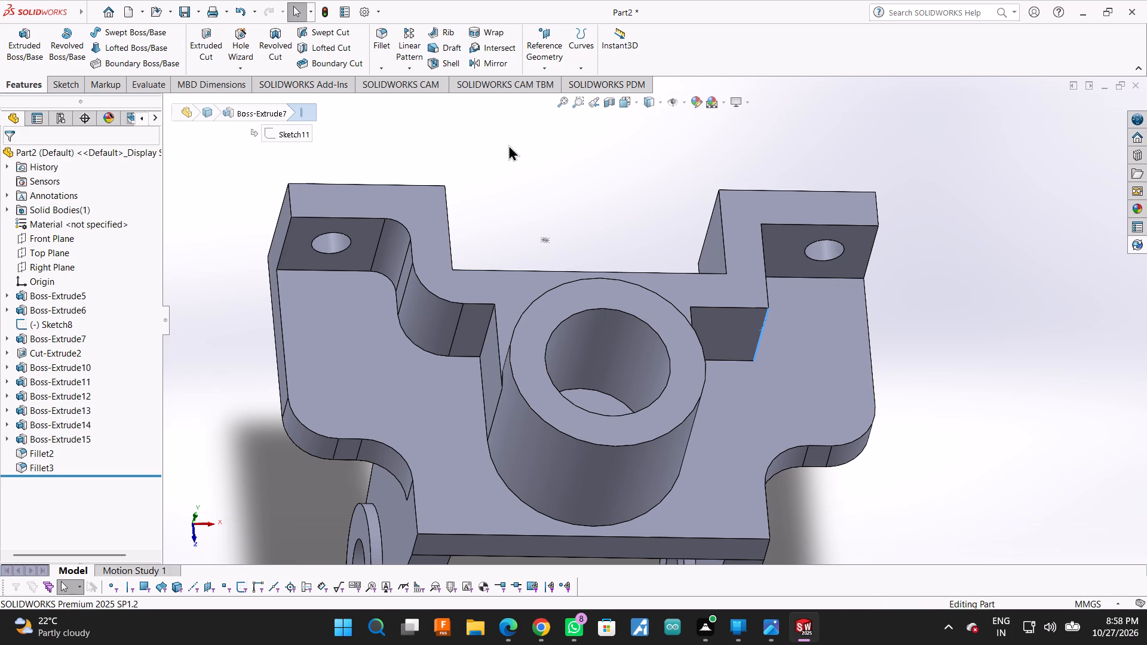
pyautogui.click(385, 29)
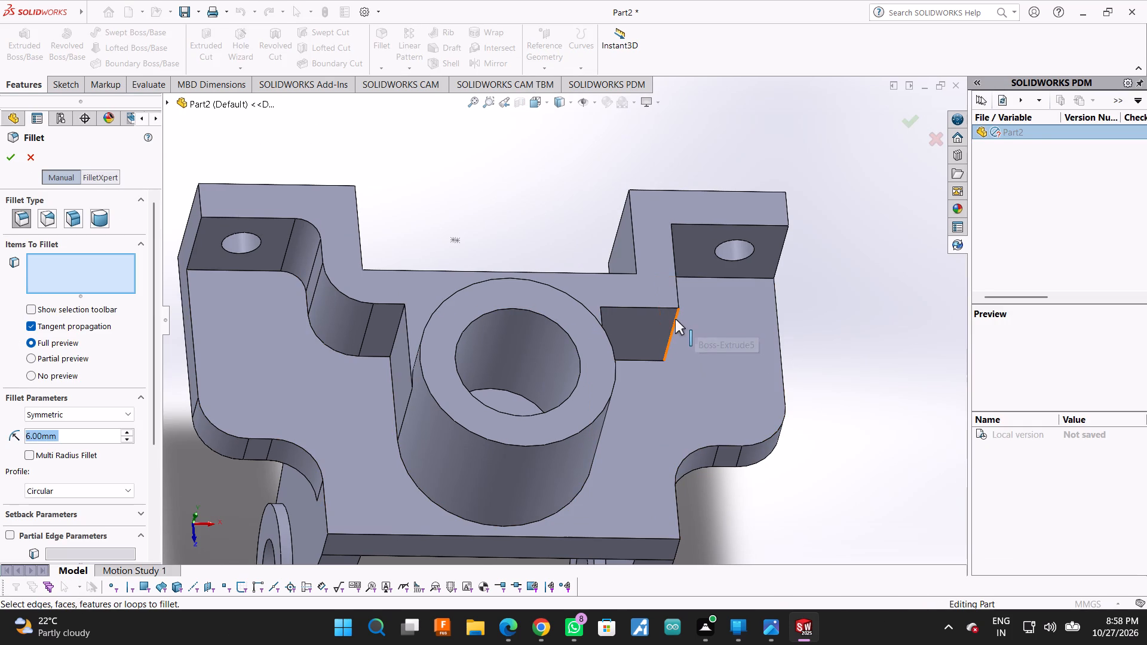
pyautogui.click(675, 319)
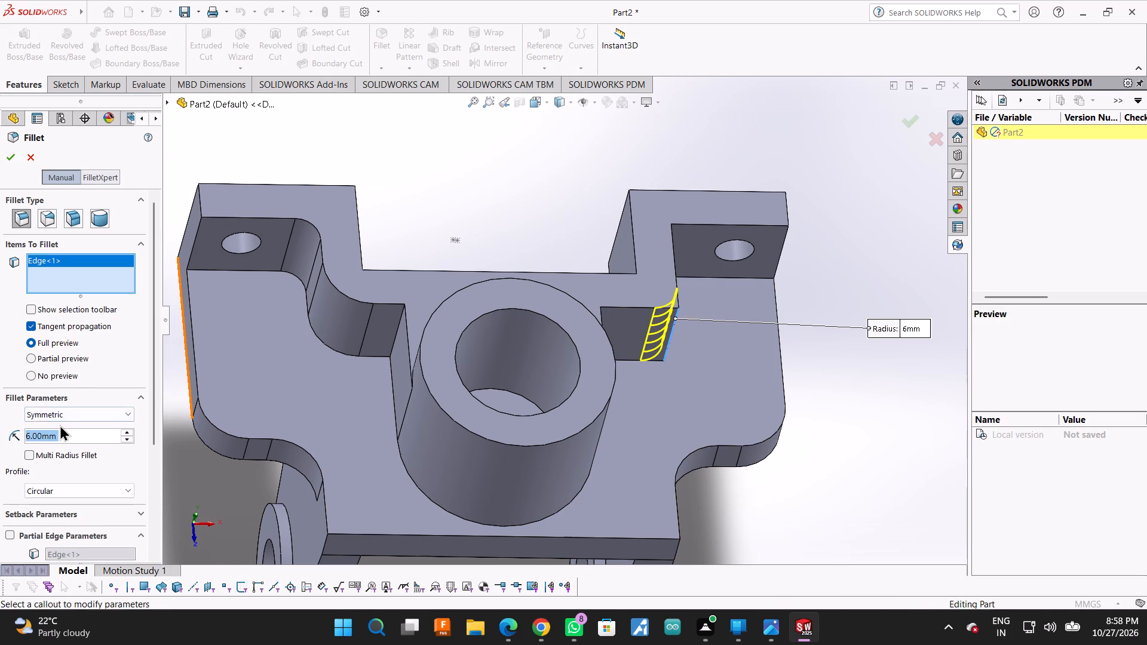
pyautogui.write('12')
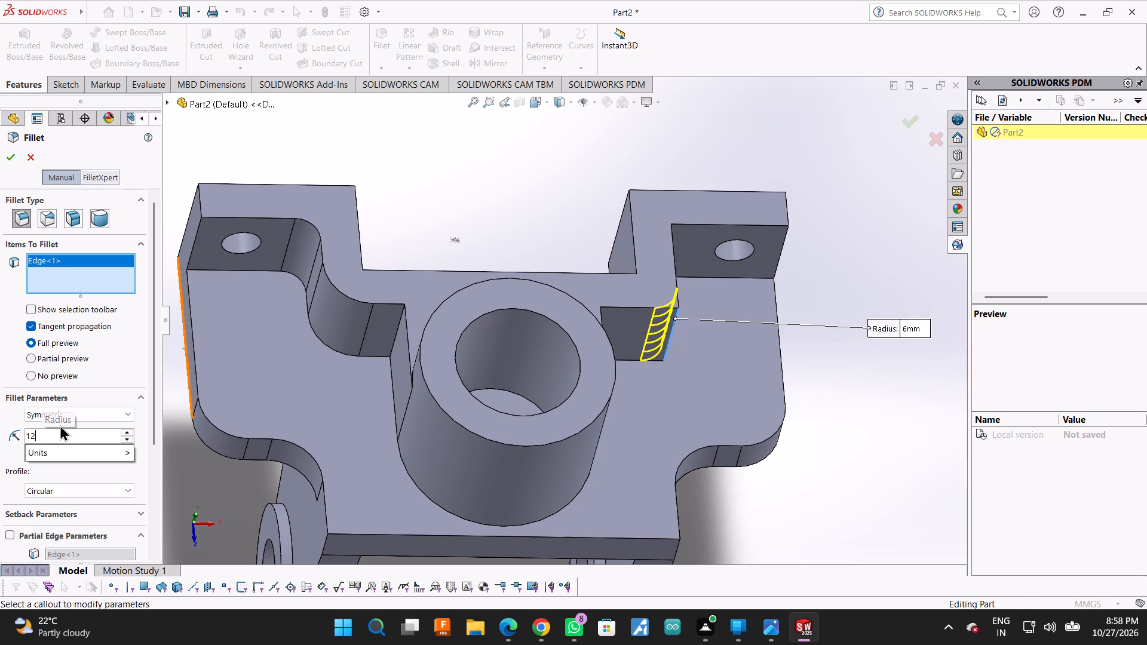
pyautogui.press('Return')
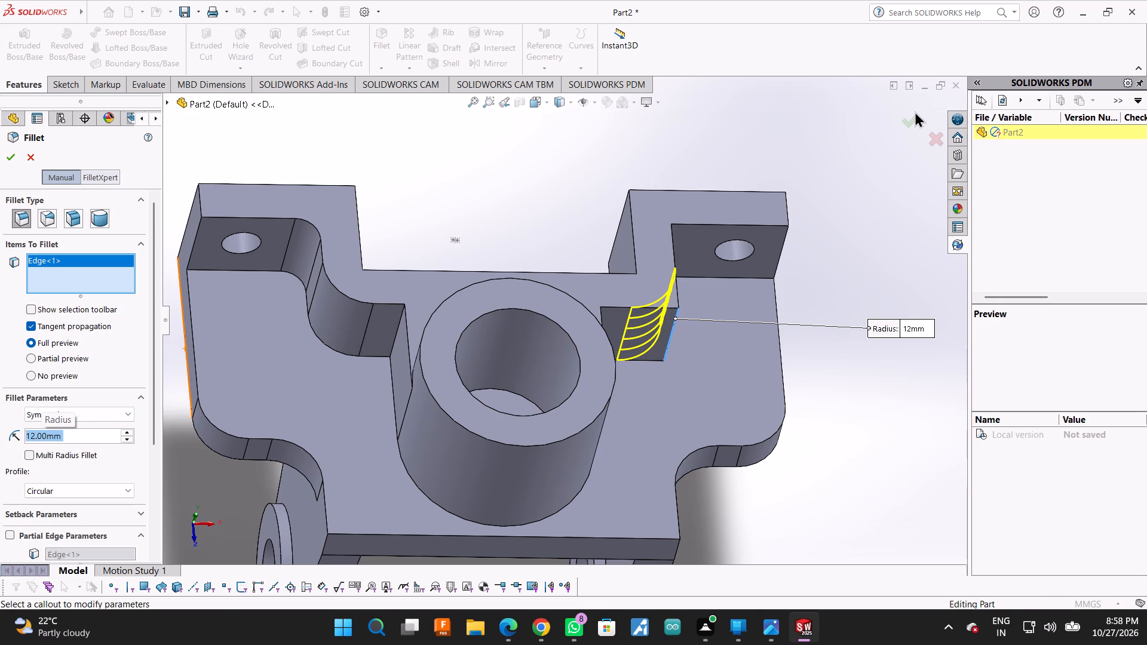
pyautogui.click(915, 111)
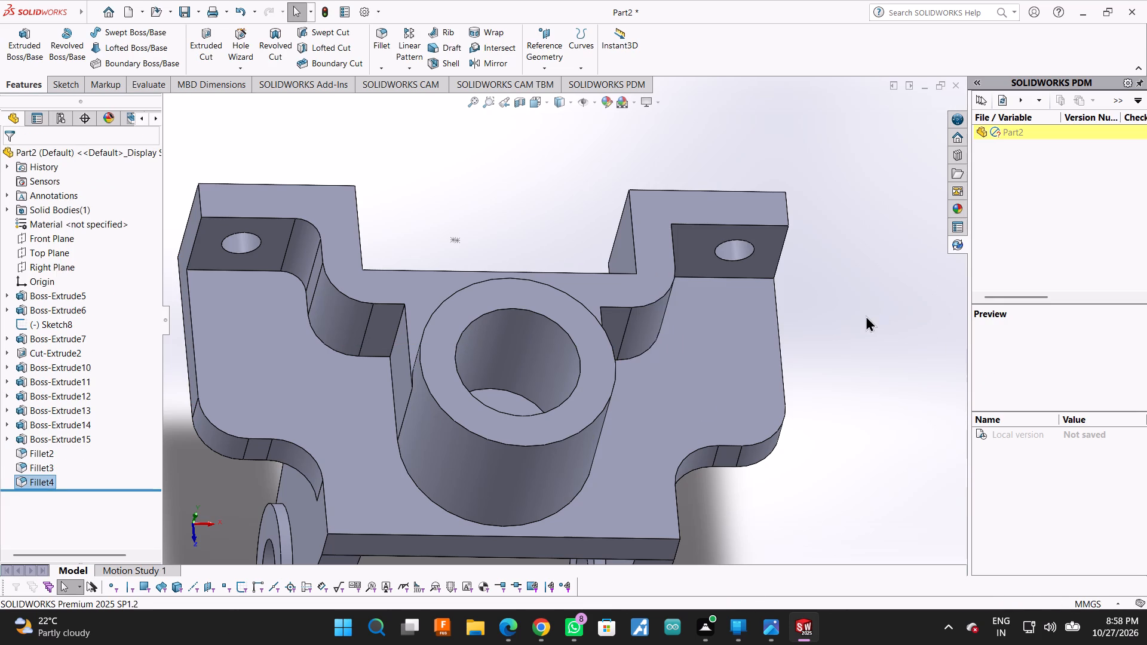
# Fillet the right step's upper outer edge, beside the holed face, with a 6 mm radius.
pyautogui.moveTo(683, 397); pyautogui.dragTo(670, 404, button='middle')
pyautogui.middleClick(670, 404)
pyautogui.moveTo(894, 327); pyautogui.dragTo(753, 387, button='middle')
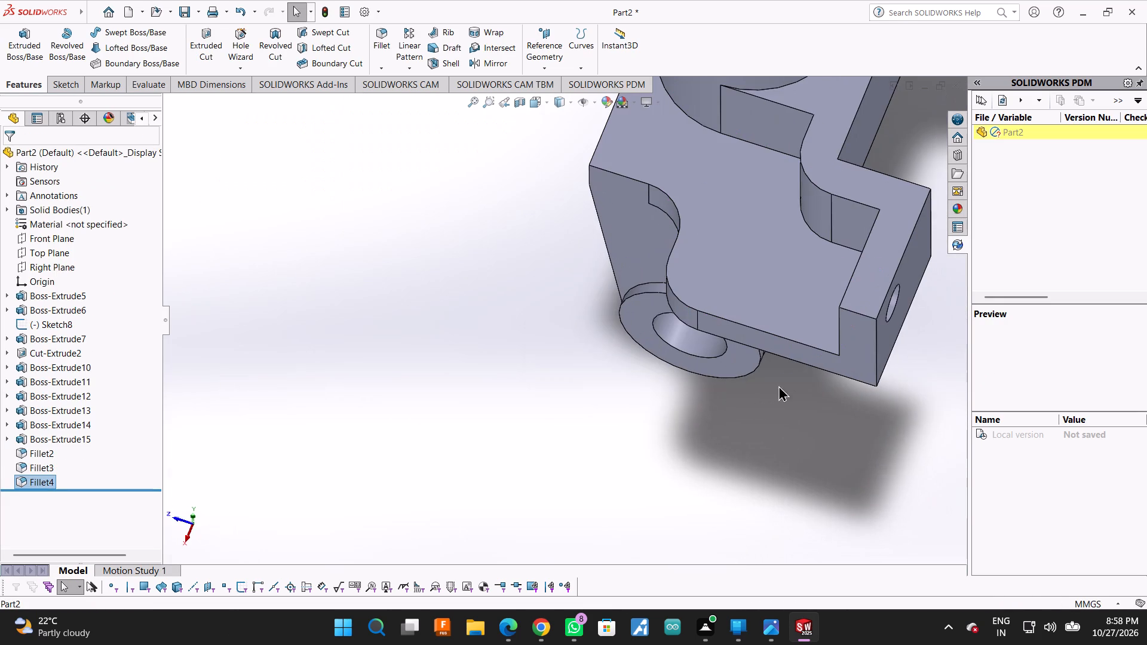
pyautogui.moveTo(596, 360); pyautogui.dragTo(670, 397, button='middle')
pyautogui.scroll(1, 609, 367)
pyautogui.middleClick(677, 400)
pyautogui.scroll(2, 633, 382)
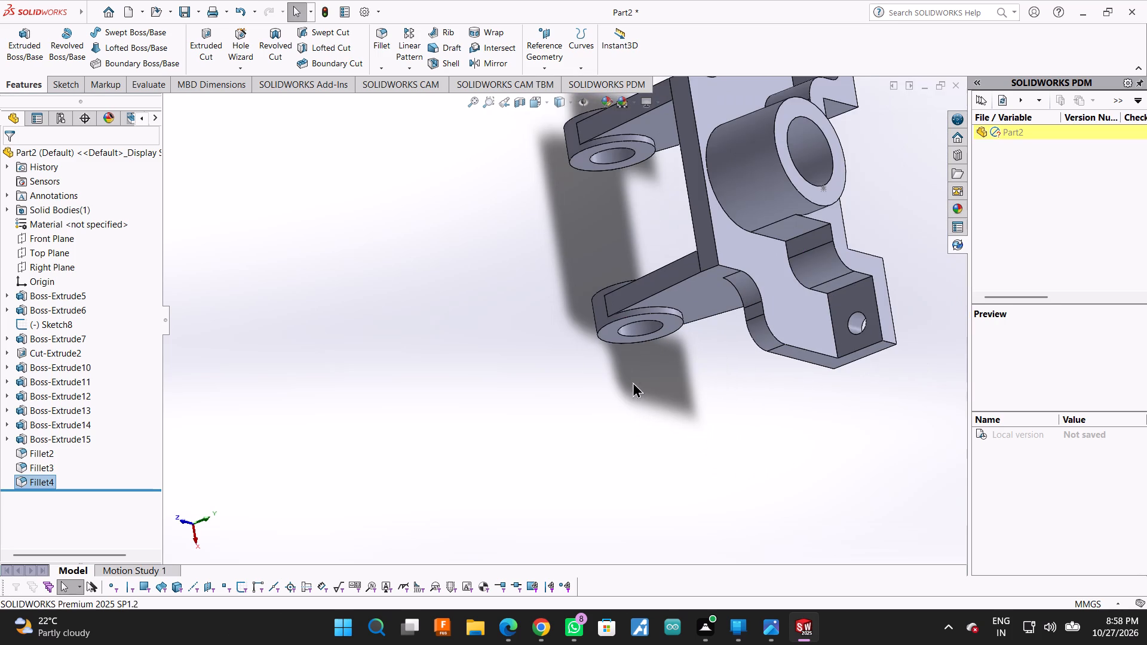
pyautogui.scroll(-4, 1064, 263)
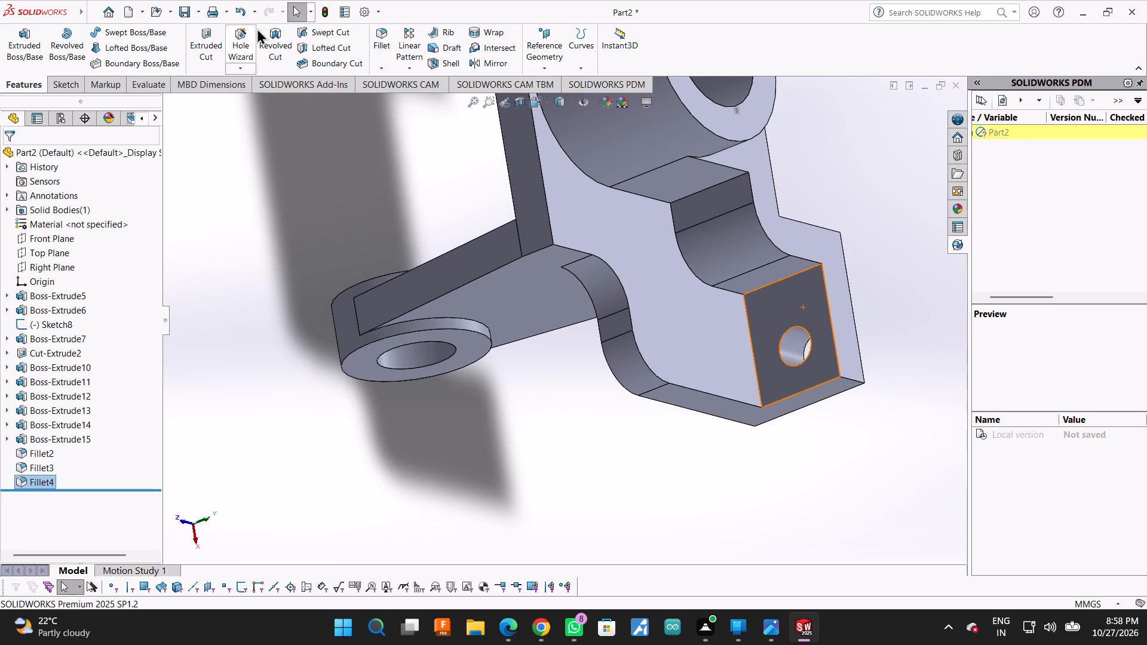
pyautogui.click(376, 30)
pyautogui.scroll(-3, 700, 213)
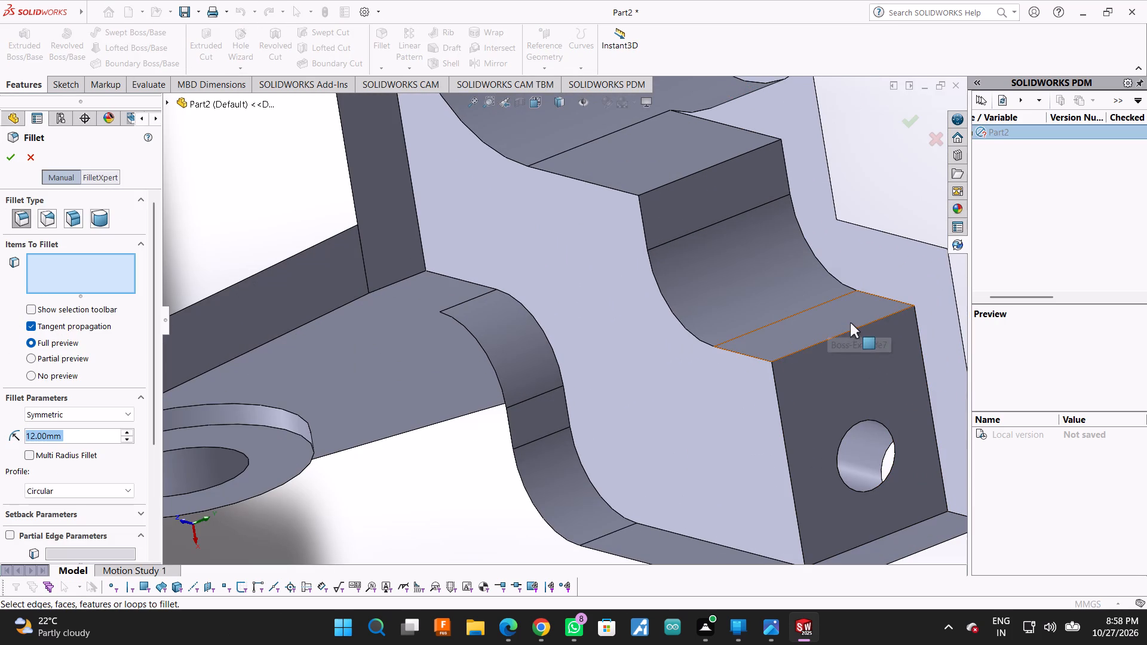
pyautogui.click(855, 330)
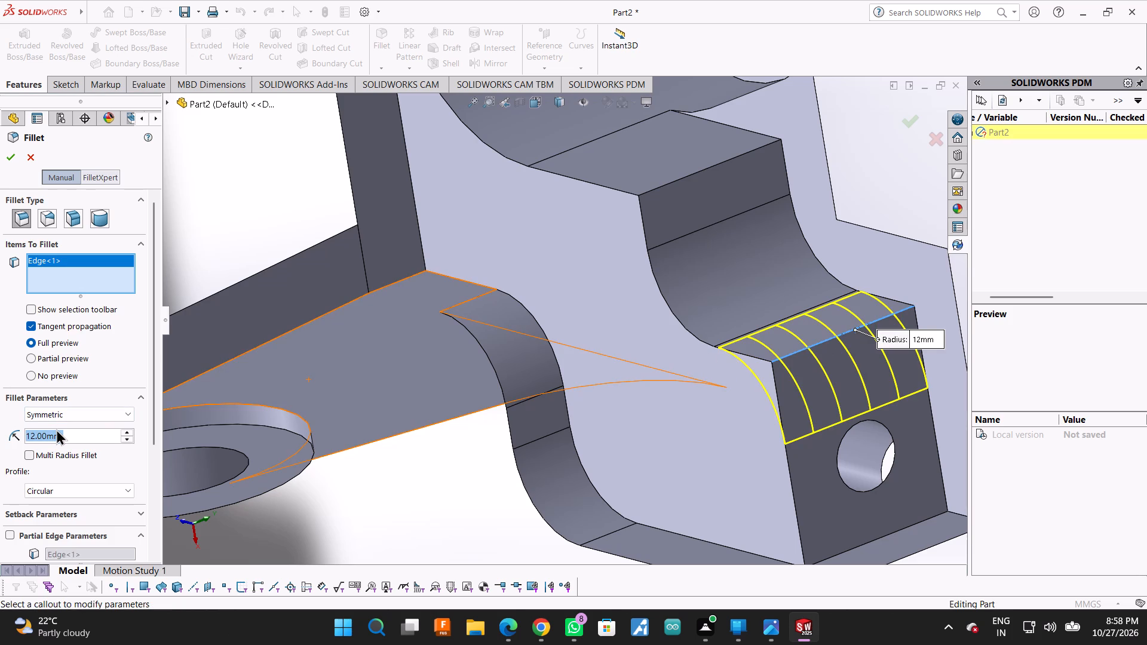
pyautogui.press('6')
pyautogui.press('Return')
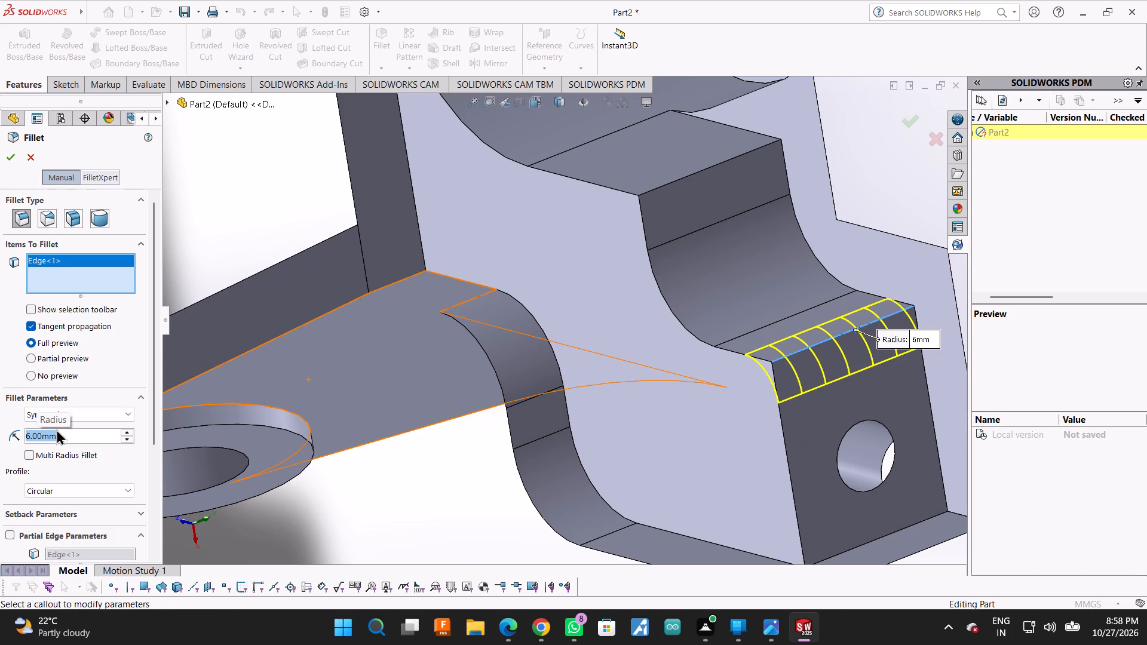
pyautogui.click(8, 159)
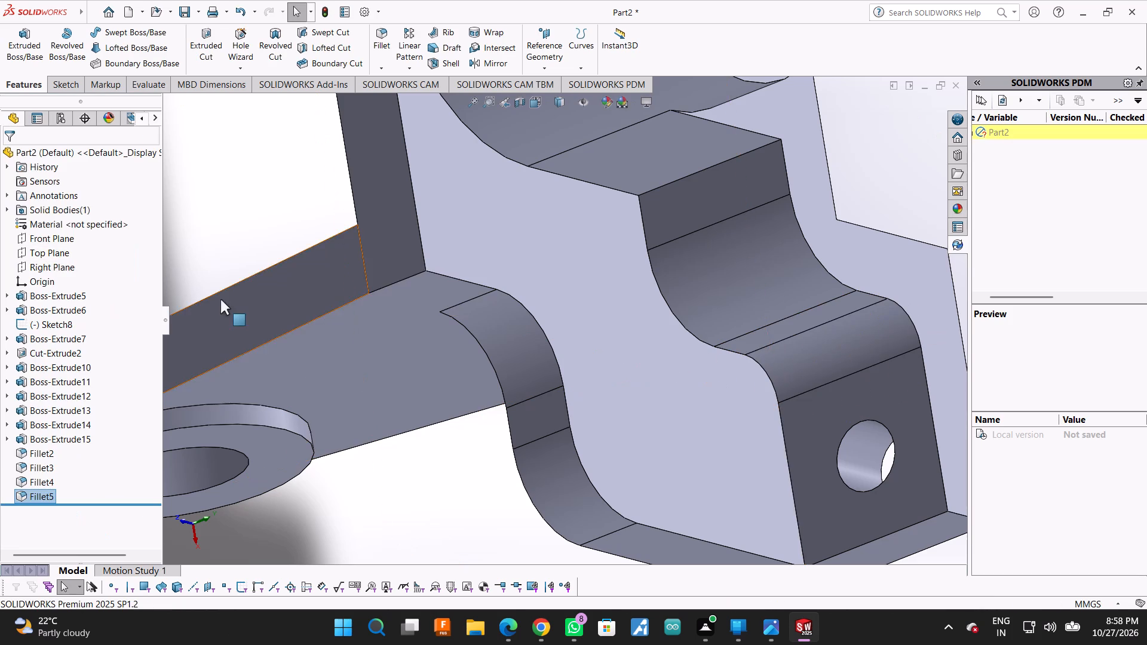
# Examine the filleted arms, central cylinder and holed lugs of the bracket from the side and the back.
pyautogui.scroll(2, 217, 299)
pyautogui.scroll(2, 269, 309)
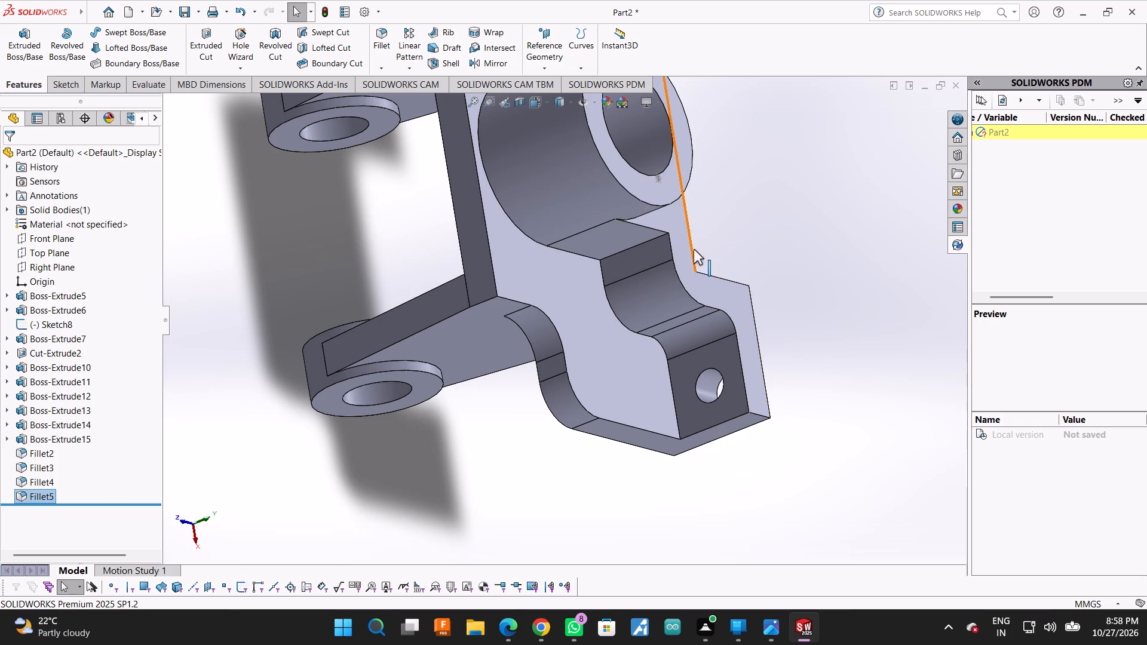
pyautogui.scroll(2, 692, 249)
pyautogui.scroll(-4, 757, 295)
pyautogui.moveTo(725, 391); pyautogui.dragTo(683, 407, button='middle')
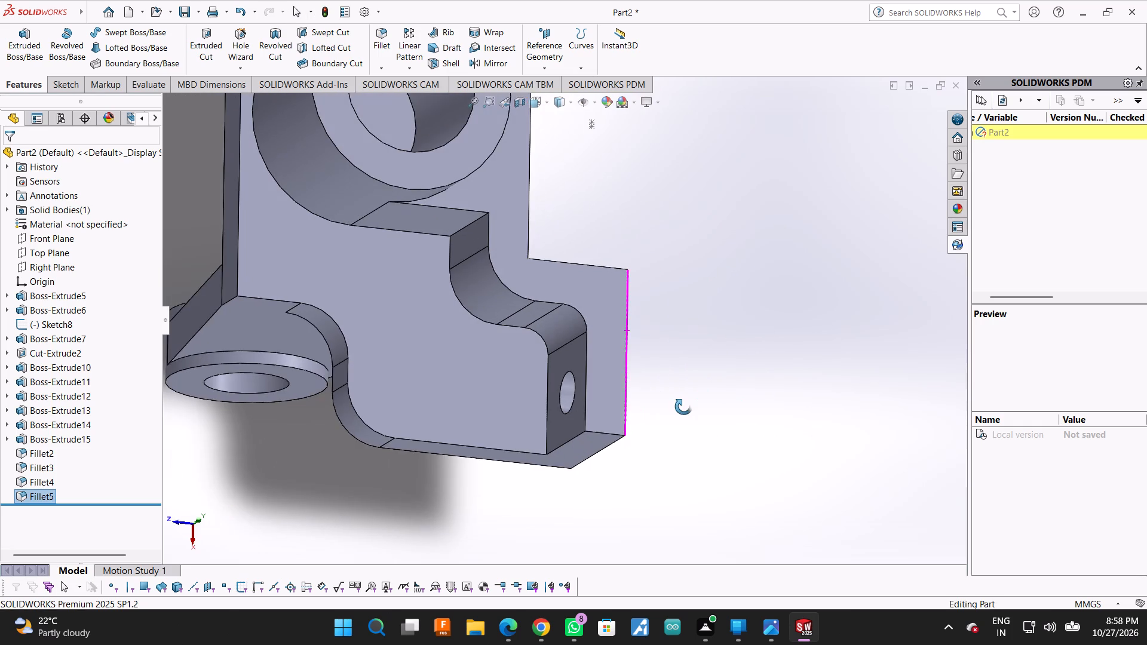
pyautogui.moveTo(683, 407); pyautogui.dragTo(692, 275, button='middle')
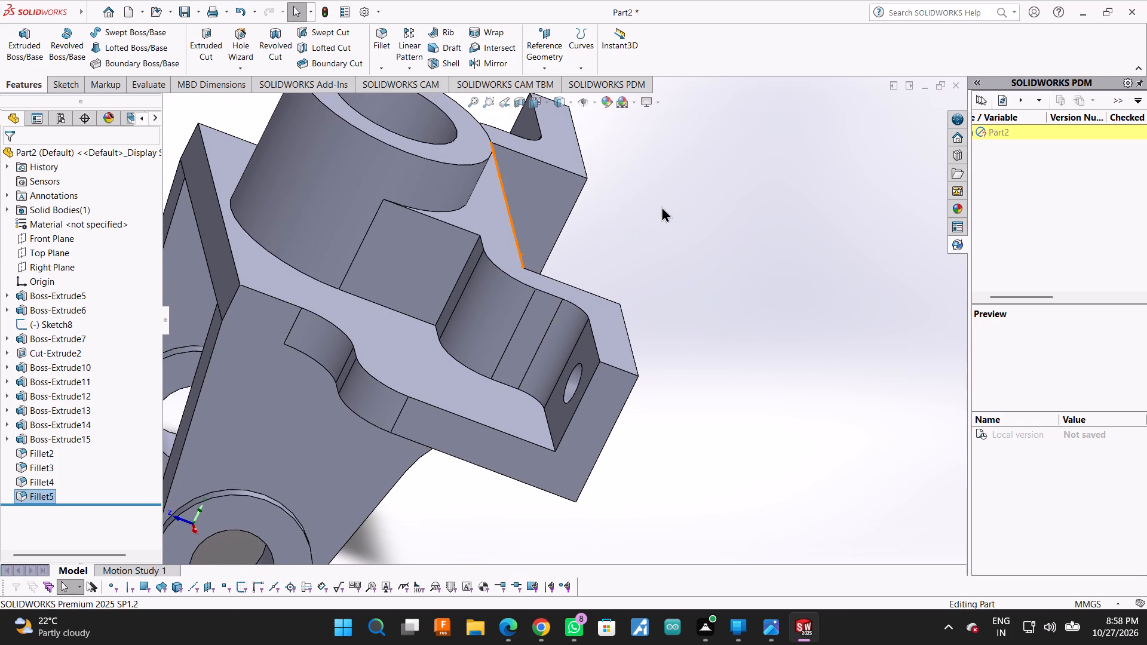
pyautogui.scroll(3, 625, 290)
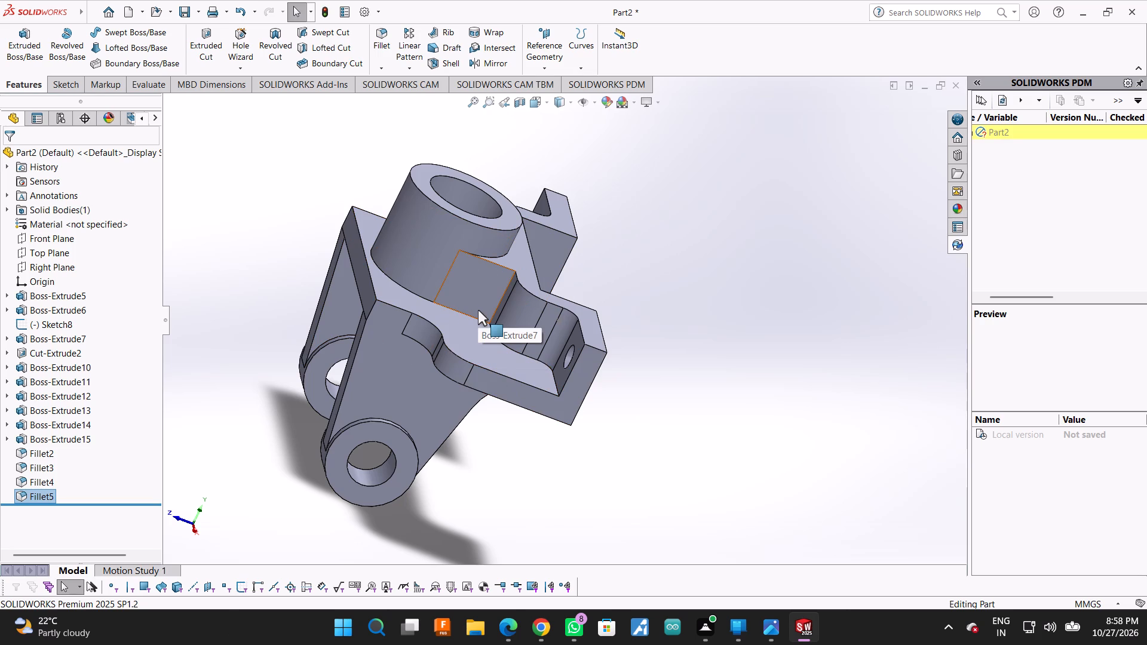
pyautogui.scroll(3, 475, 308)
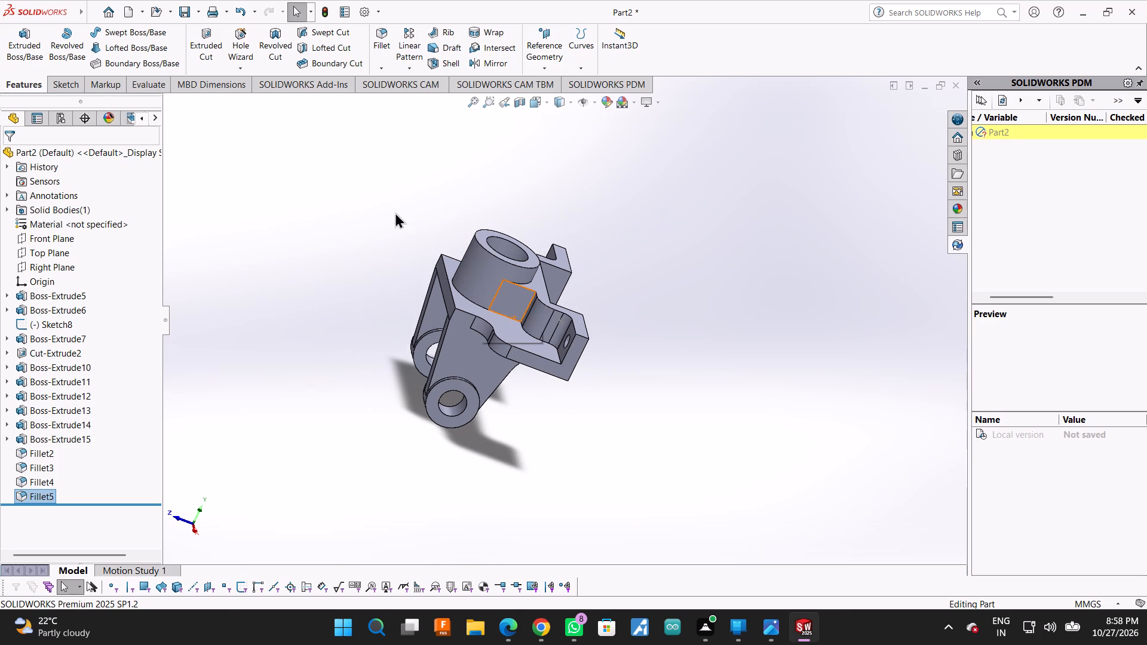
pyautogui.scroll(3, 505, 371)
pyautogui.scroll(1, 591, 450)
pyautogui.middleClick(591, 450)
pyautogui.scroll(1, 584, 408)
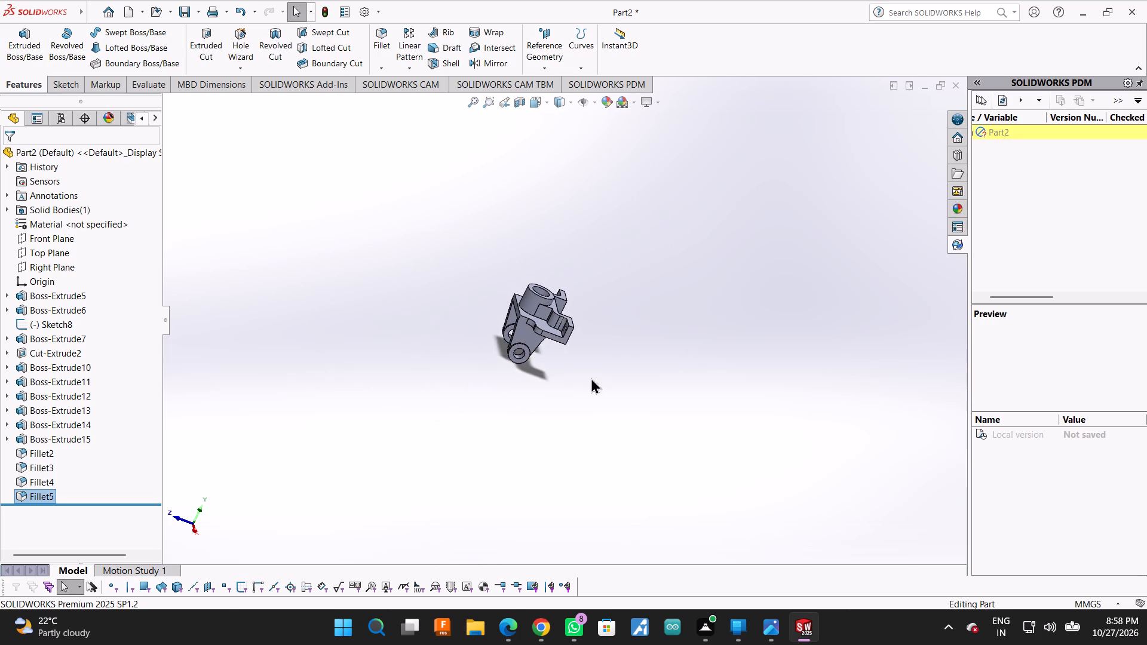
pyautogui.scroll(2, 591, 377)
pyautogui.scroll(-7, 542, 269)
pyautogui.moveTo(645, 409); pyautogui.dragTo(479, 395, button='middle')
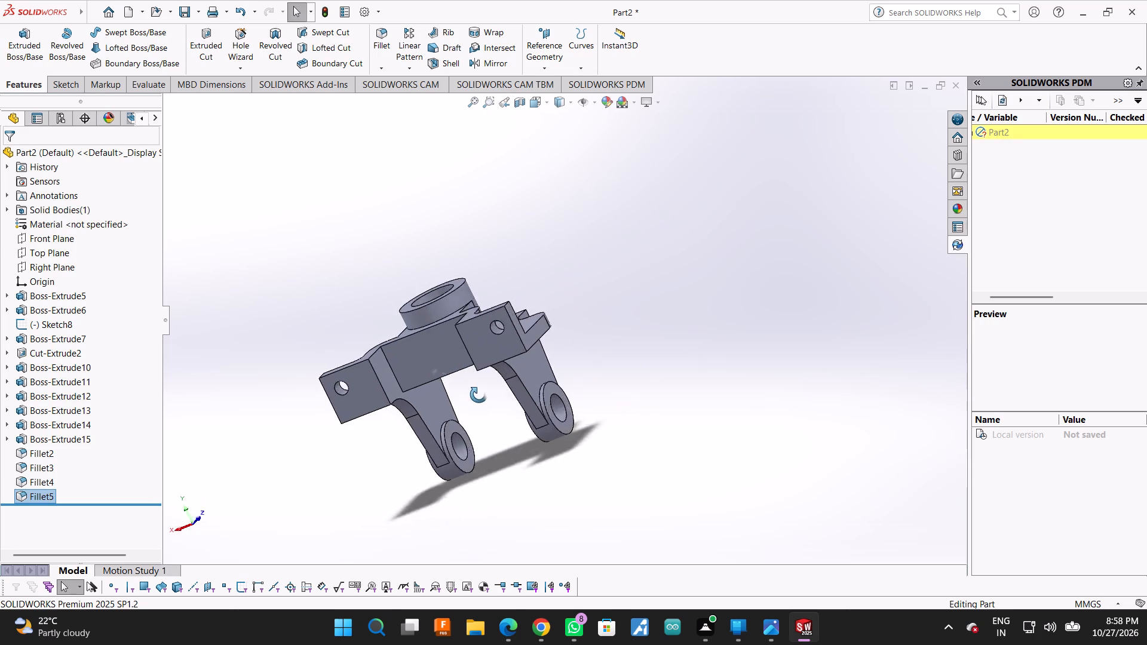
pyautogui.moveTo(479, 395); pyautogui.dragTo(452, 406, button='middle')
pyautogui.moveTo(418, 419); pyautogui.dragTo(409, 424, button='middle')
pyautogui.moveTo(555, 315); pyautogui.dragTo(539, 307, button='middle')
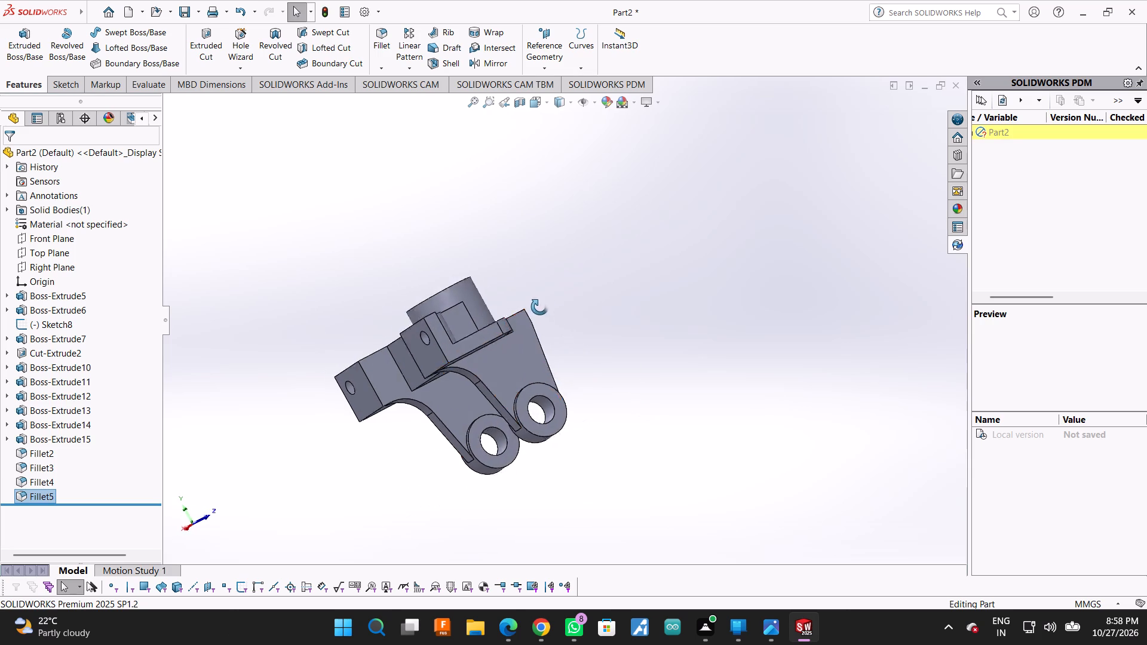
# Widen the graphics area and examine the bracket's holed end faces, curved lugs and ring bosses from the side.
pyautogui.moveTo(539, 307); pyautogui.dragTo(523, 303, button='middle')
pyautogui.moveTo(364, 397); pyautogui.dragTo(391, 408, button='middle')
pyautogui.scroll(2, 398, 412)
pyautogui.scroll(-2, 542, 359)
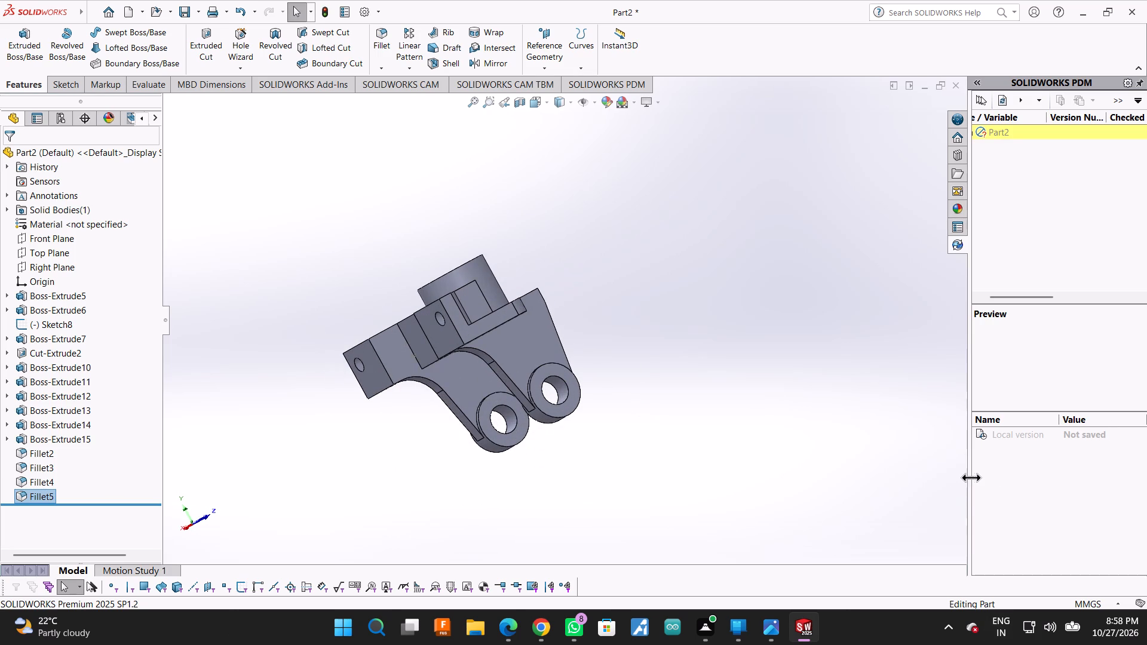
pyautogui.moveTo(969, 478); pyautogui.dragTo(1146, 416)
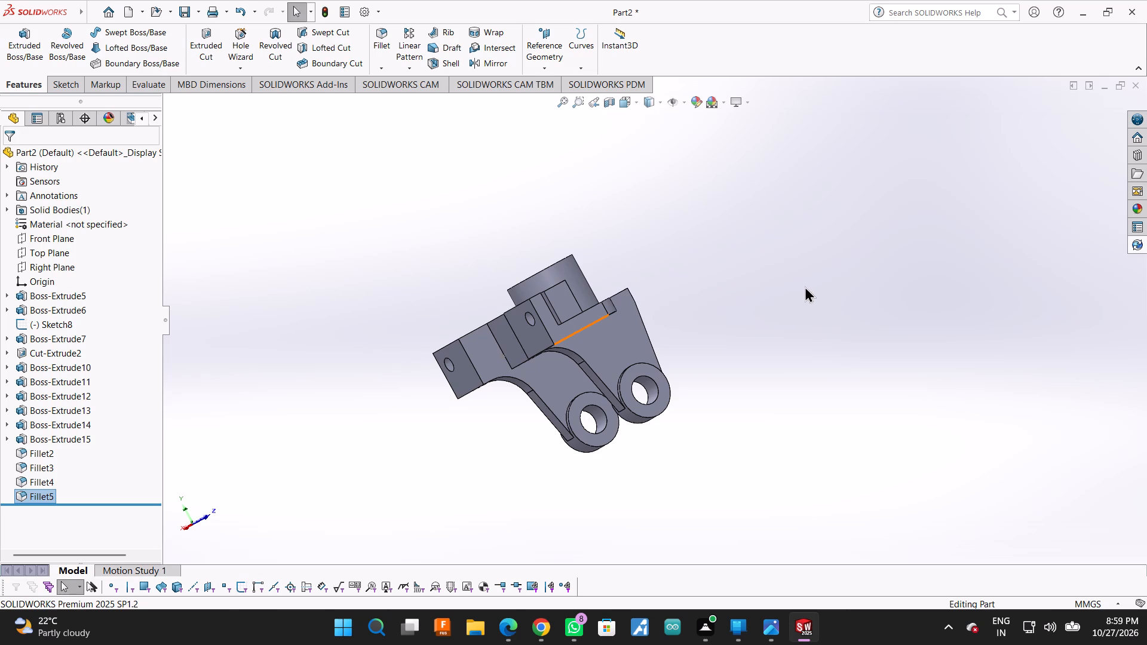
pyautogui.scroll(2, 685, 279)
pyautogui.scroll(-2, 621, 250)
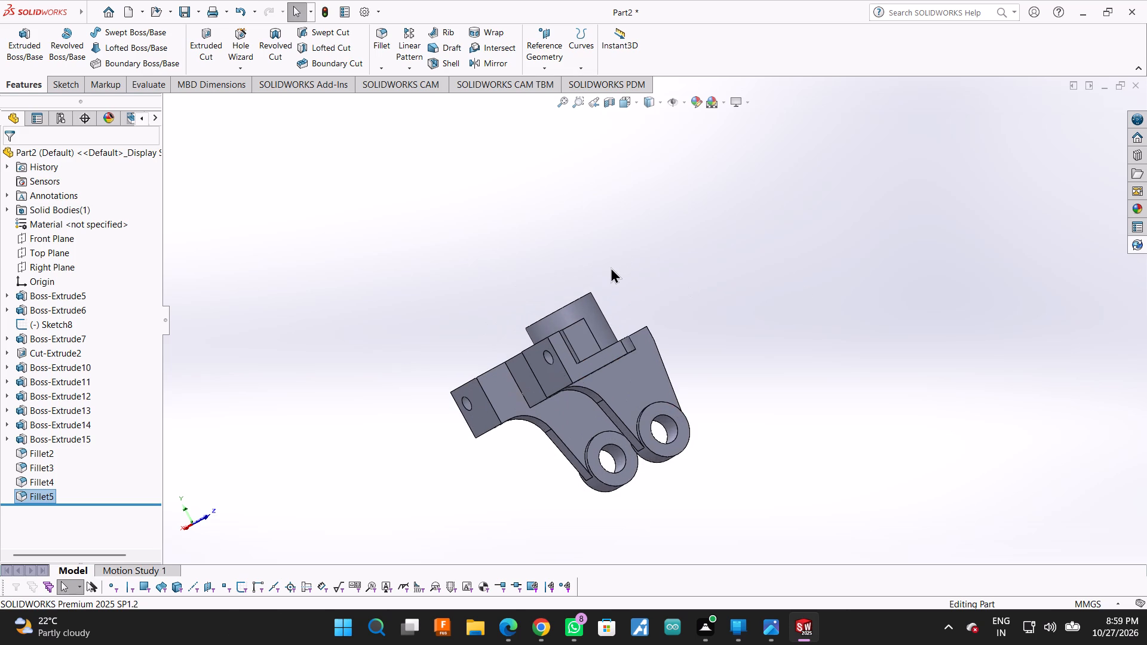
pyautogui.scroll(-1, 611, 267)
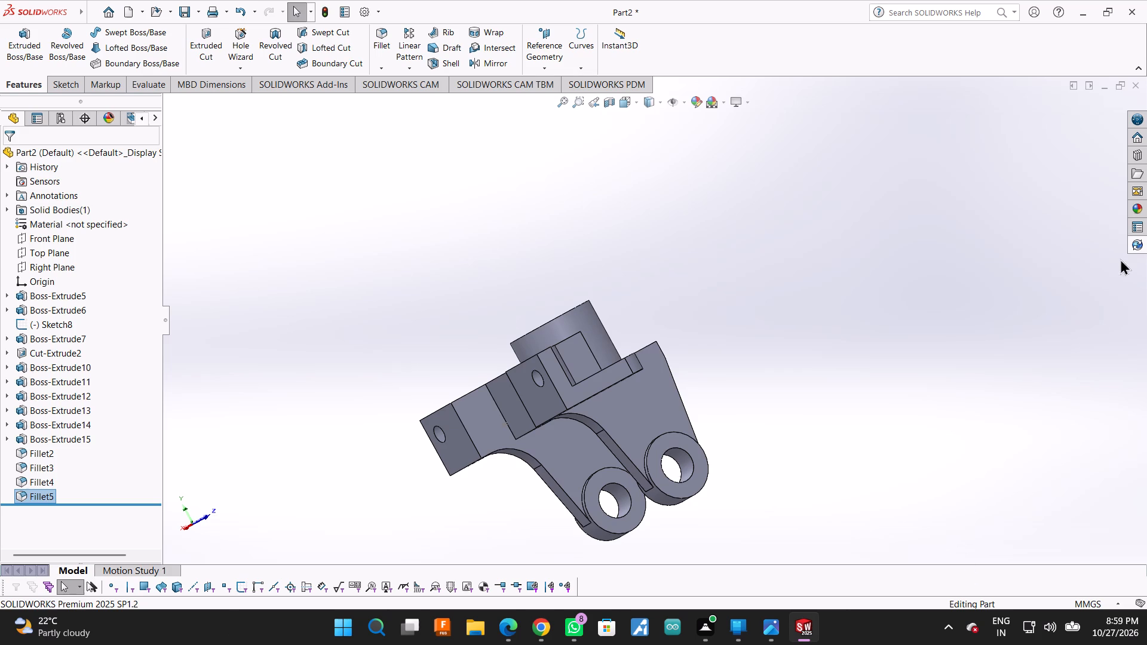
pyautogui.scroll(2, 769, 330)
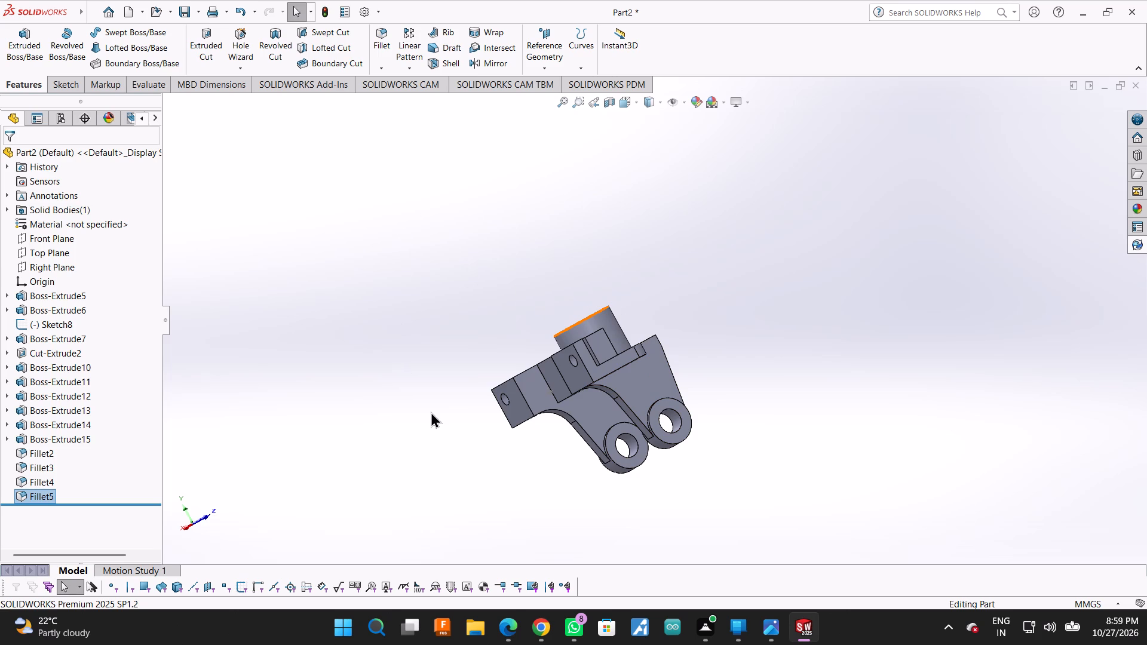
pyautogui.scroll(-1, 870, 335)
pyautogui.scroll(-2, 698, 347)
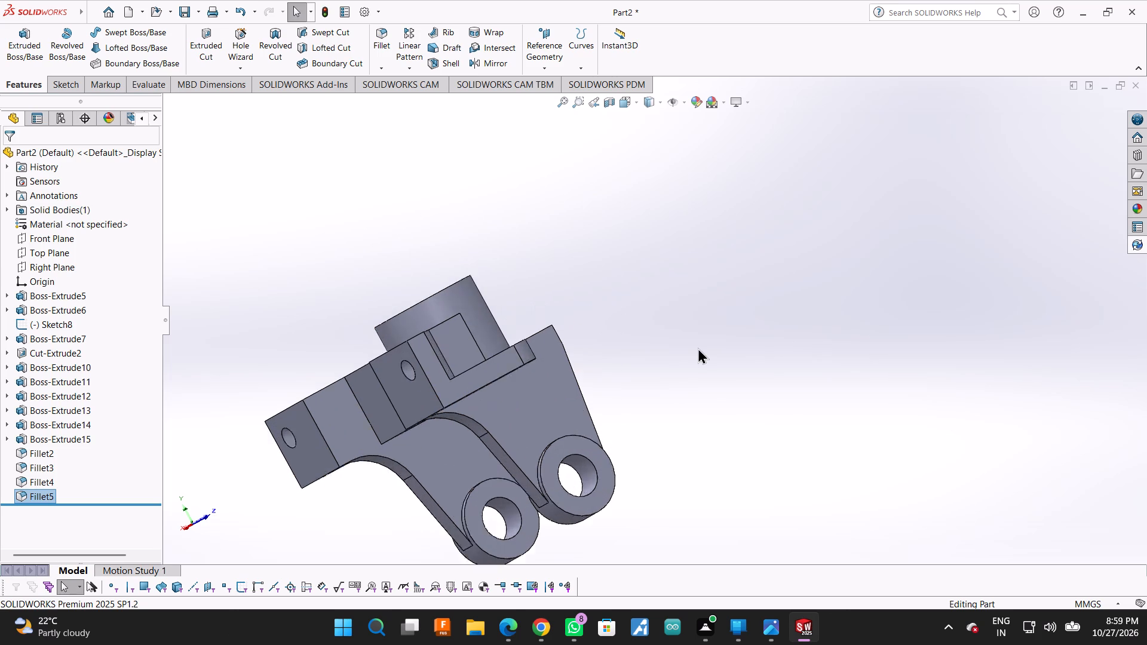
pyautogui.scroll(-1, 698, 348)
pyautogui.scroll(3, 723, 358)
pyautogui.scroll(-4, 400, 349)
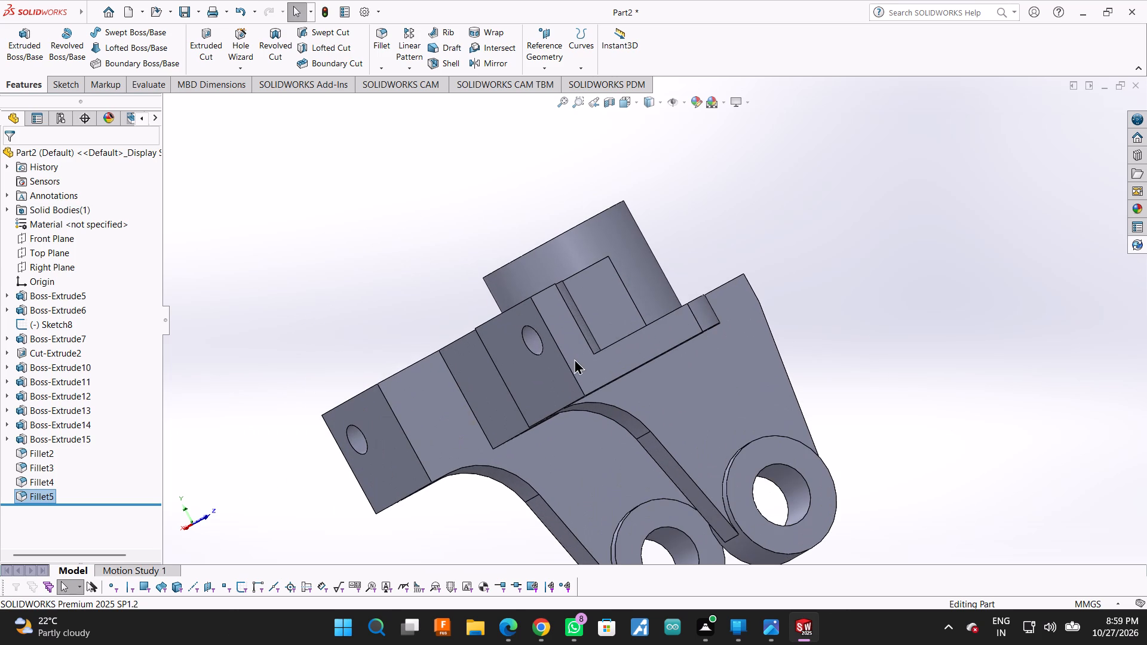
pyautogui.click(569, 365)
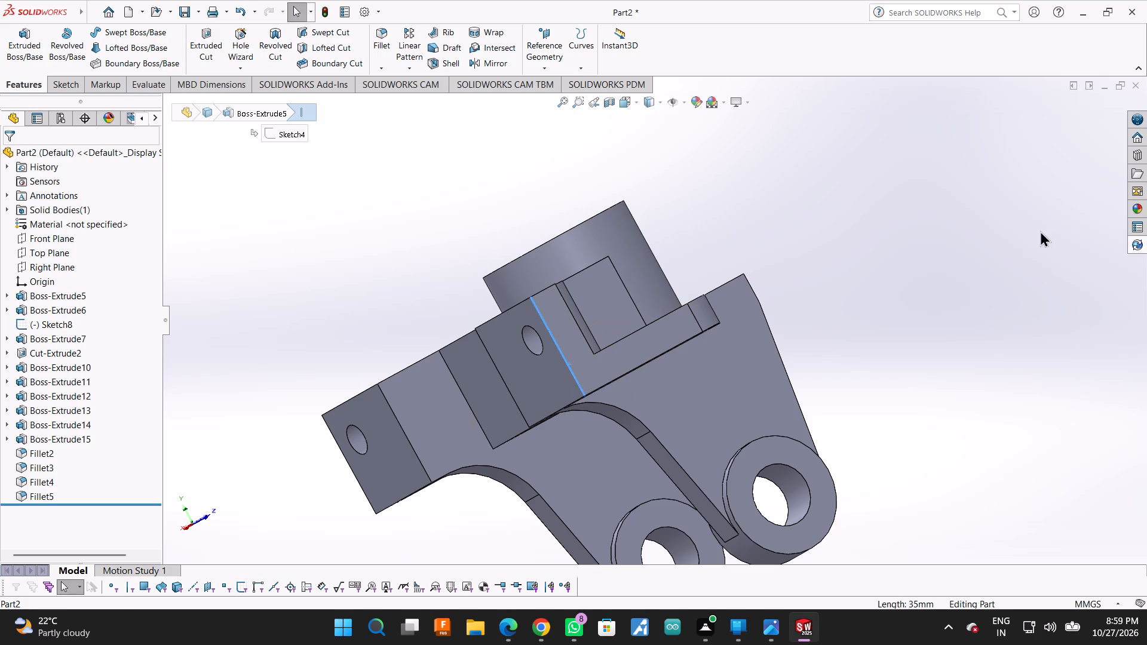
pyautogui.click(987, 245)
pyautogui.rightClick(826, 285)
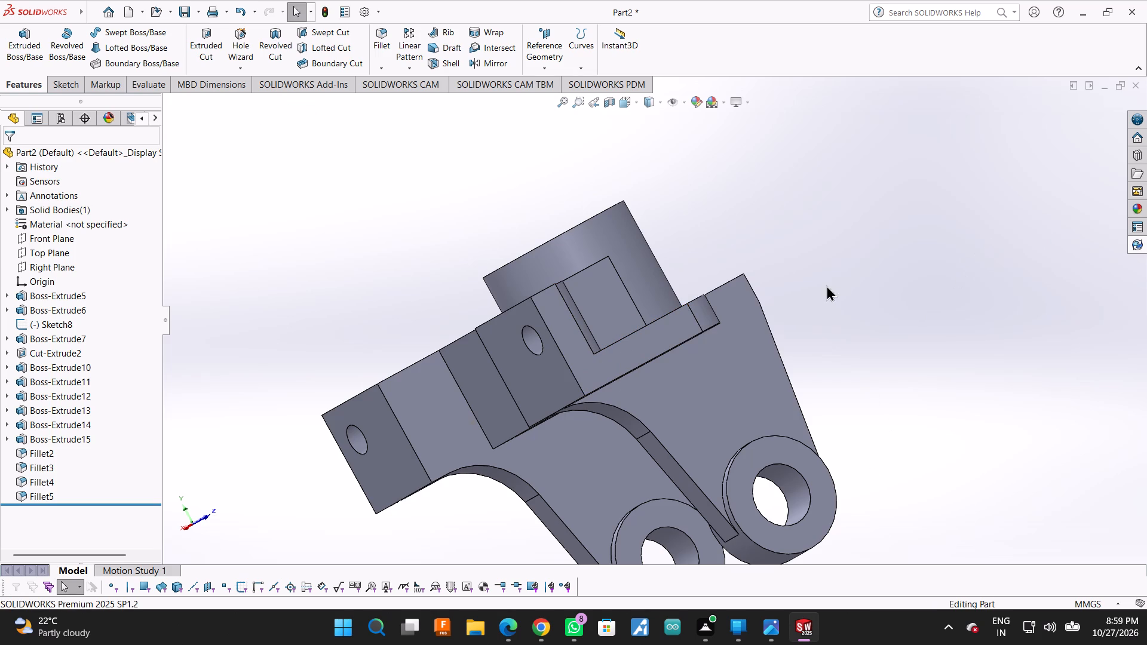
# Widen the graphics area again and examine the filleted arm steps, plate and hollow central cylinder from above and several oblique angles.
pyautogui.click(863, 340)
pyautogui.scroll(2, 803, 297)
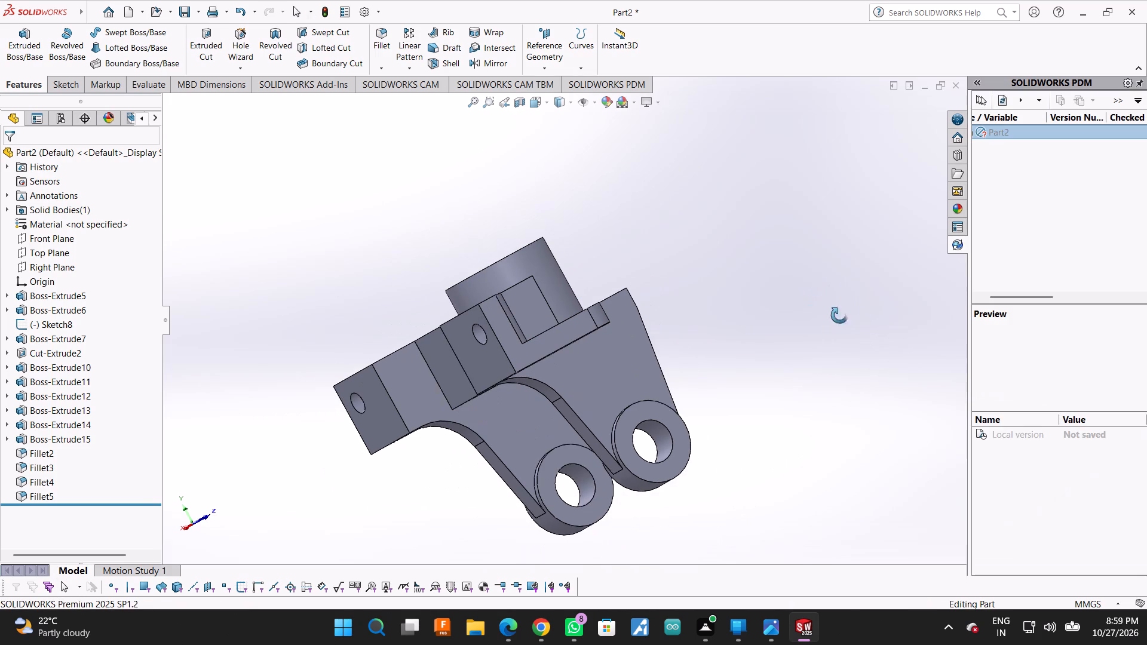
pyautogui.moveTo(968, 340); pyautogui.dragTo(1146, 317)
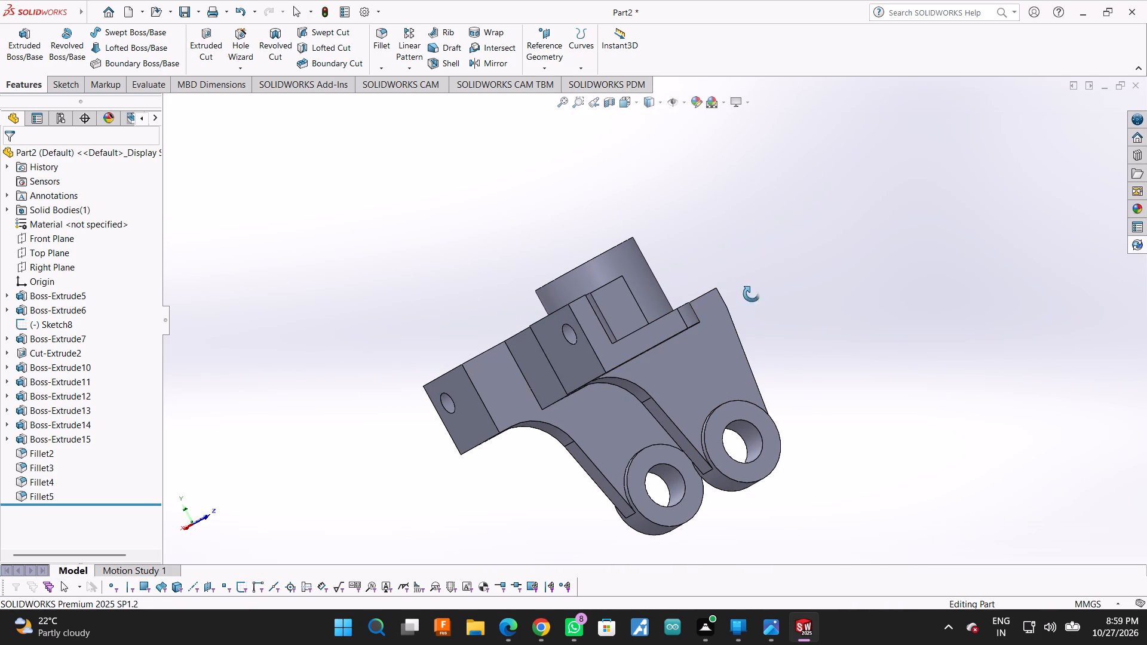
pyautogui.moveTo(766, 266); pyautogui.dragTo(722, 502)
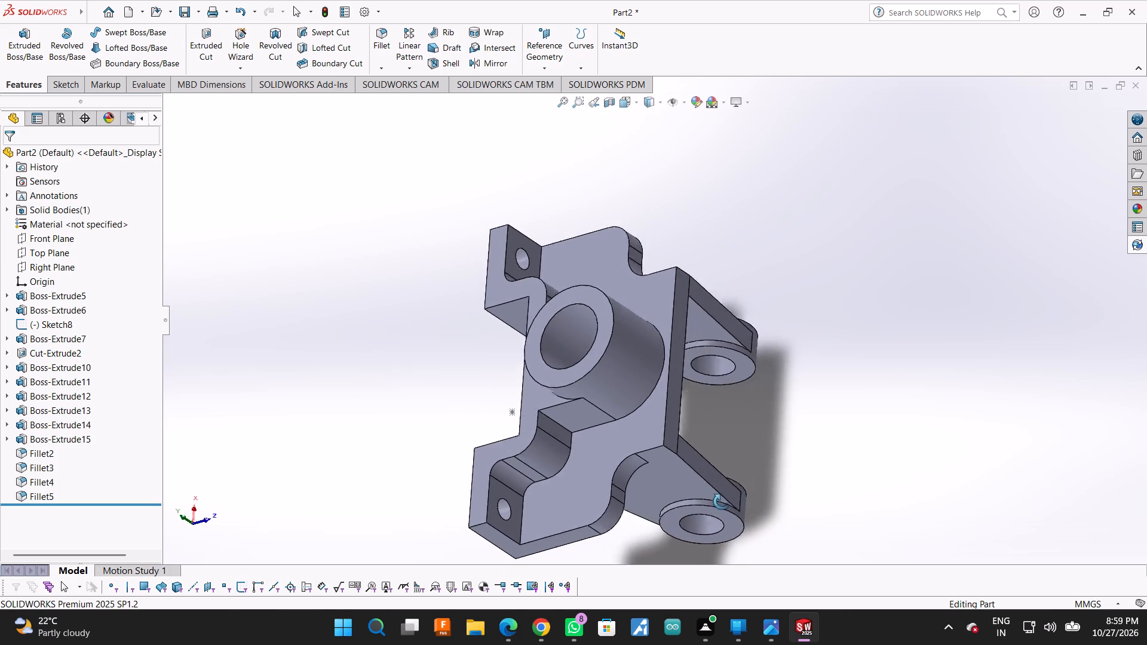
pyautogui.moveTo(722, 502); pyautogui.dragTo(809, 426)
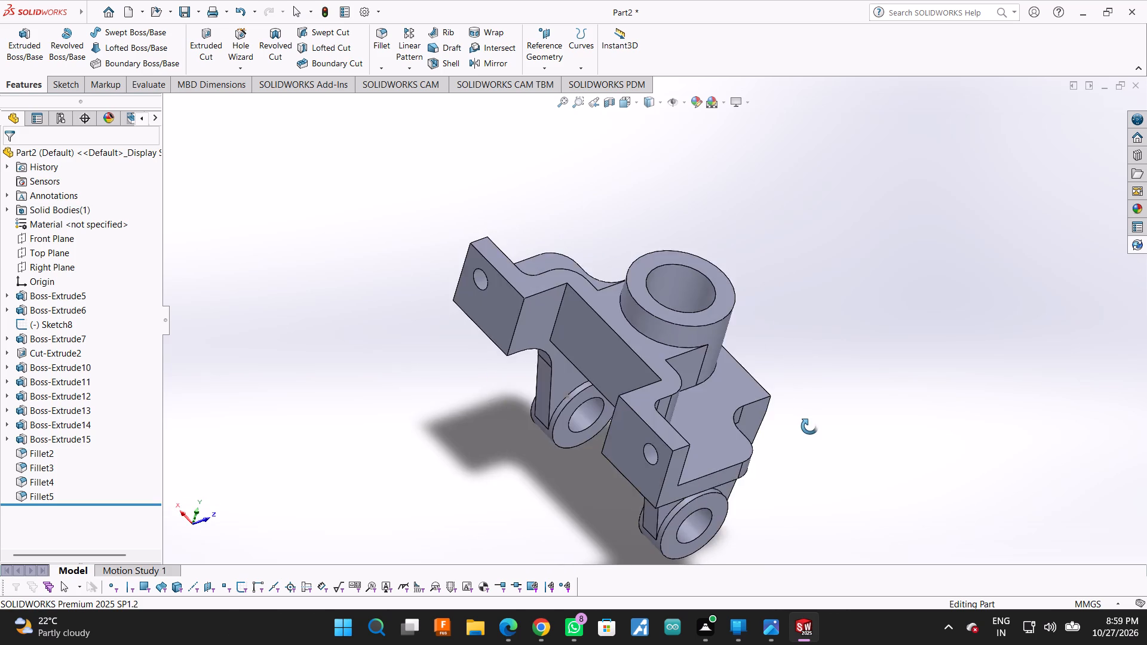
pyautogui.moveTo(809, 426); pyautogui.dragTo(786, 460)
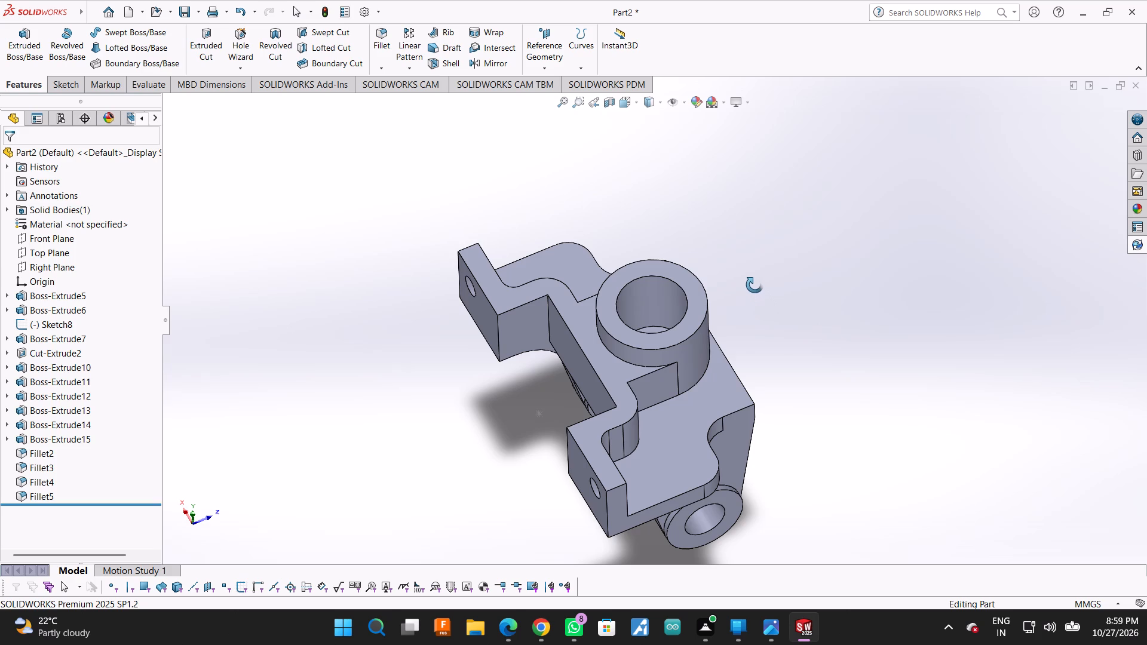
pyautogui.moveTo(755, 285); pyautogui.dragTo(729, 403)
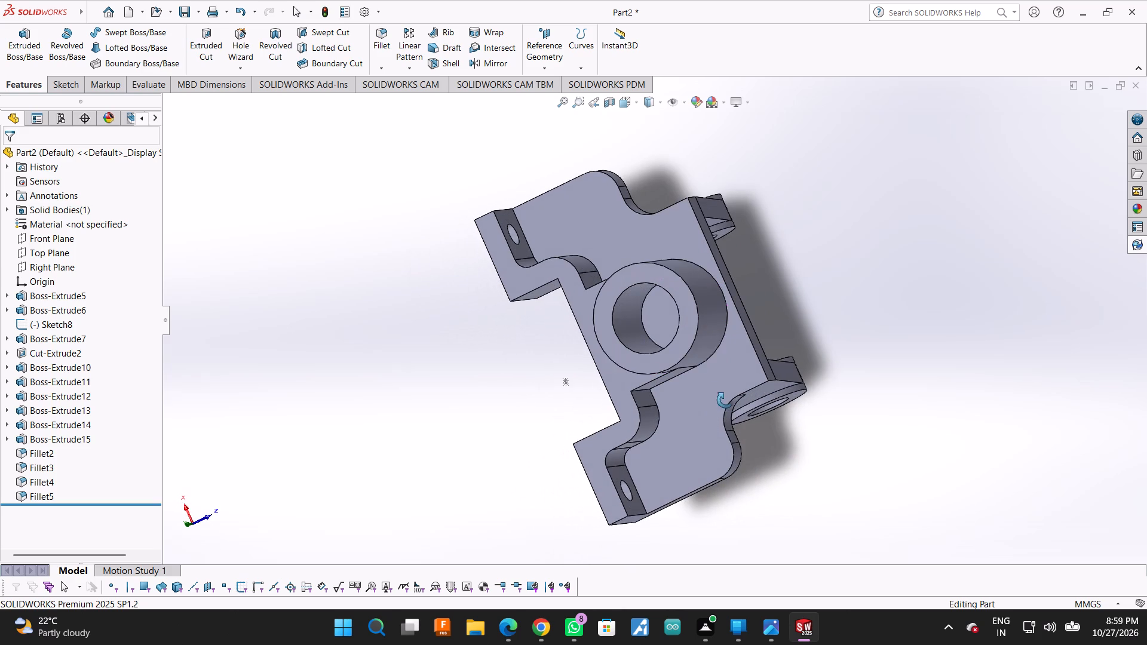
pyautogui.scroll(-1, 710, 346)
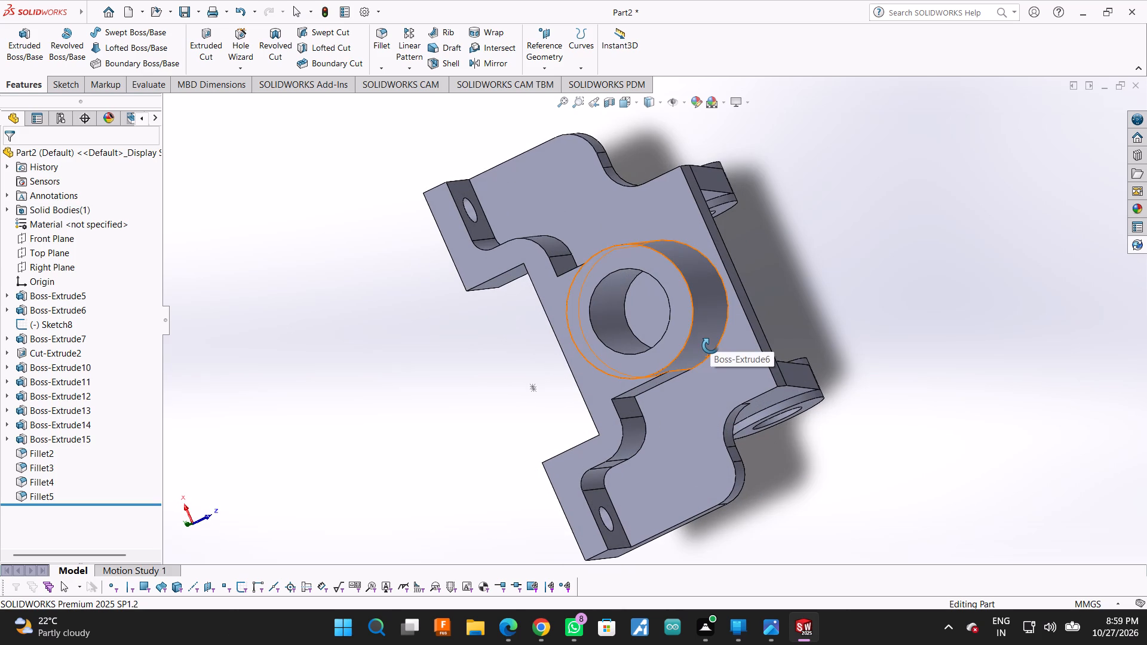
pyautogui.moveTo(770, 258); pyautogui.dragTo(793, 250)
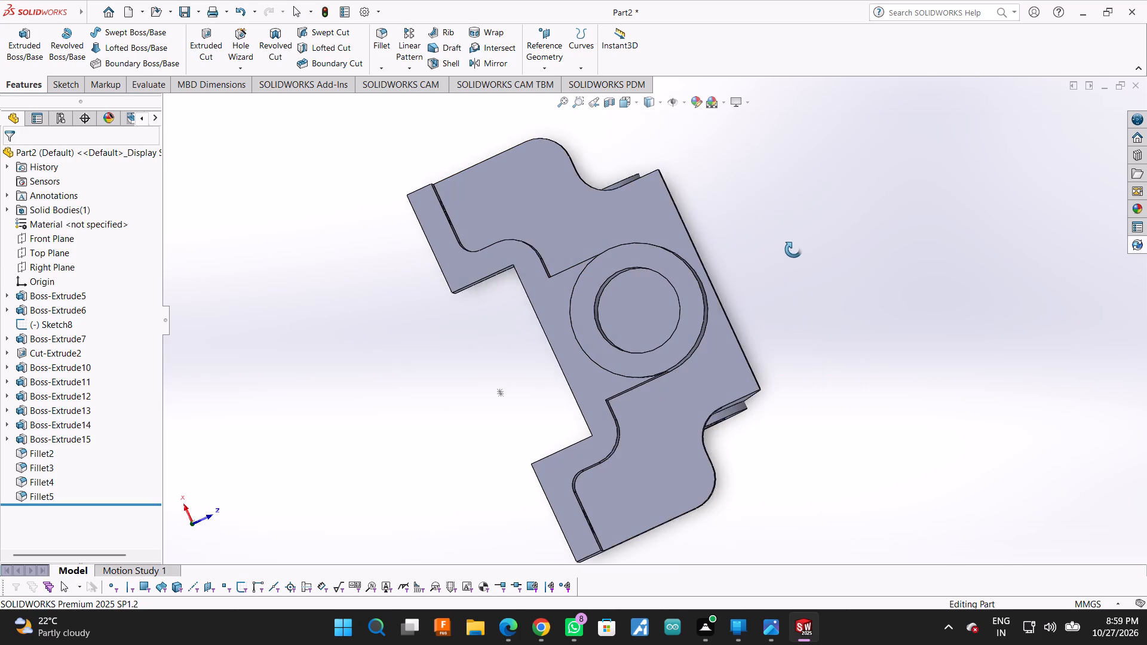
pyautogui.moveTo(793, 250); pyautogui.dragTo(739, 148)
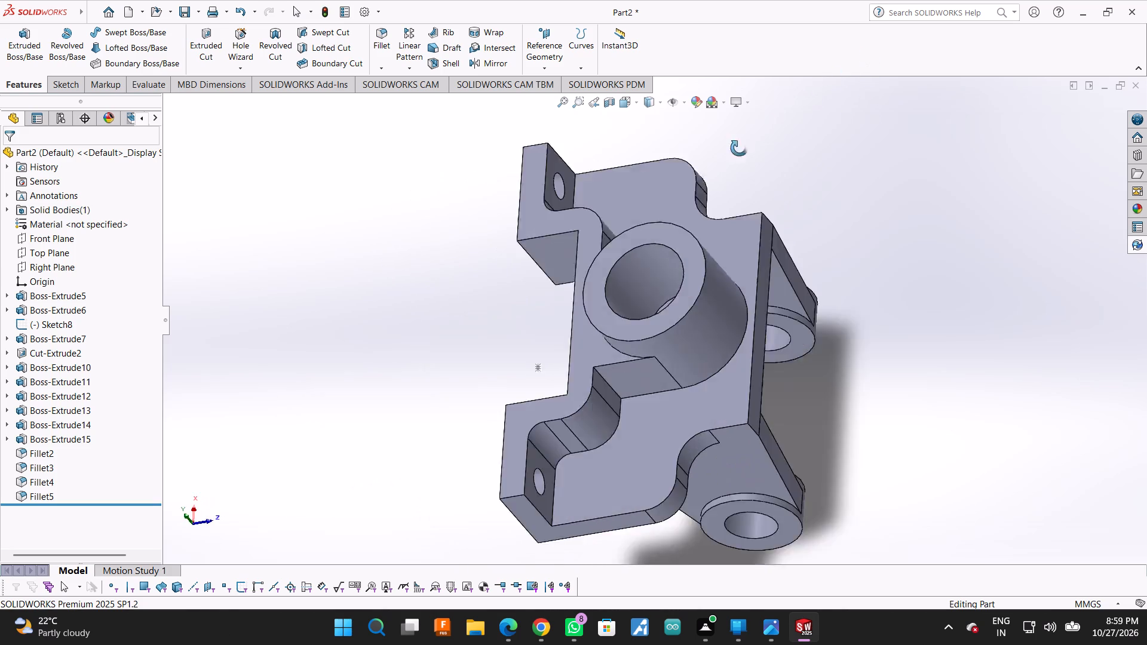
pyautogui.moveTo(739, 148); pyautogui.dragTo(748, 278)
pyautogui.scroll(1, 613, 234)
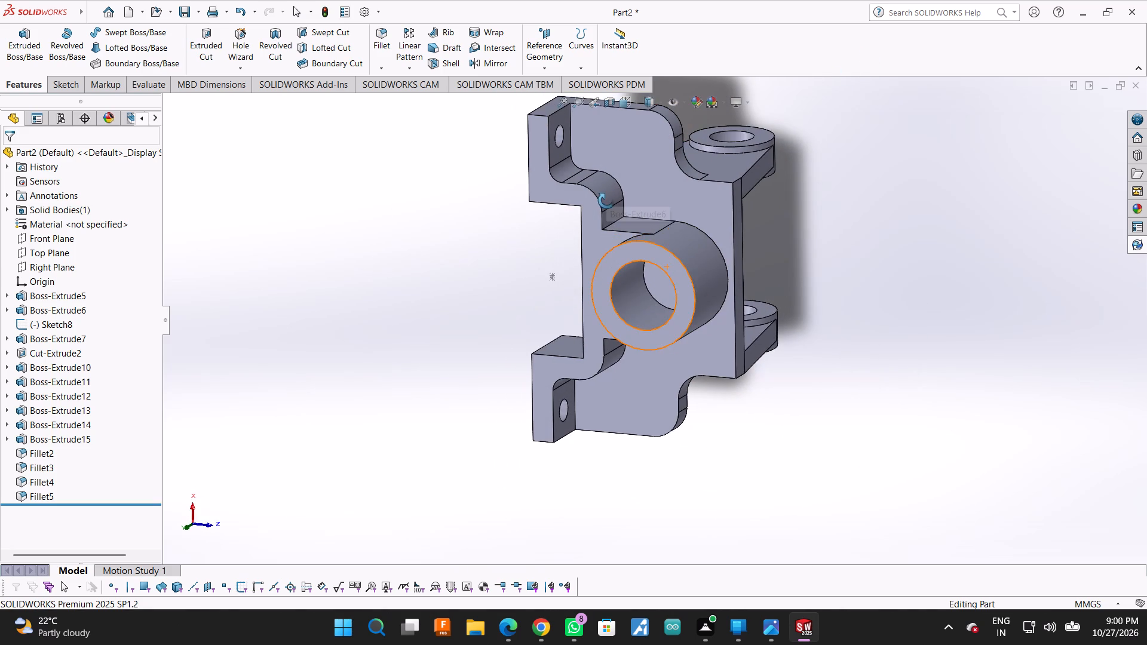
pyautogui.scroll(-3, 606, 201)
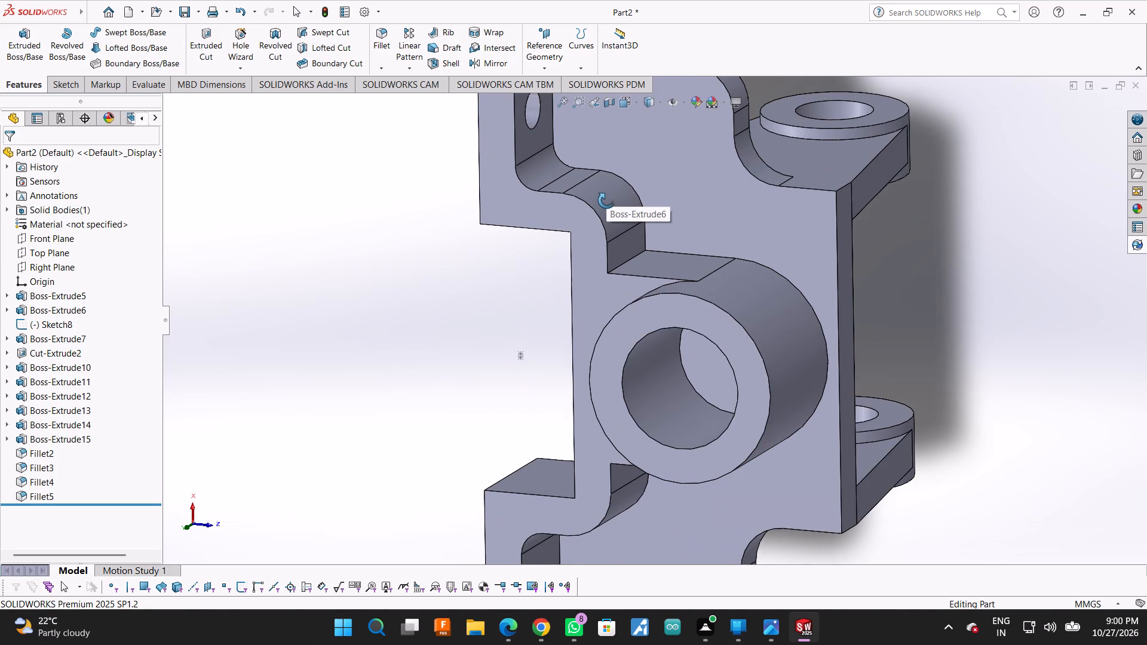
pyautogui.scroll(1, 606, 201)
pyautogui.scroll(-1, 606, 137)
pyautogui.scroll(2, 605, 155)
pyautogui.scroll(-1, 607, 148)
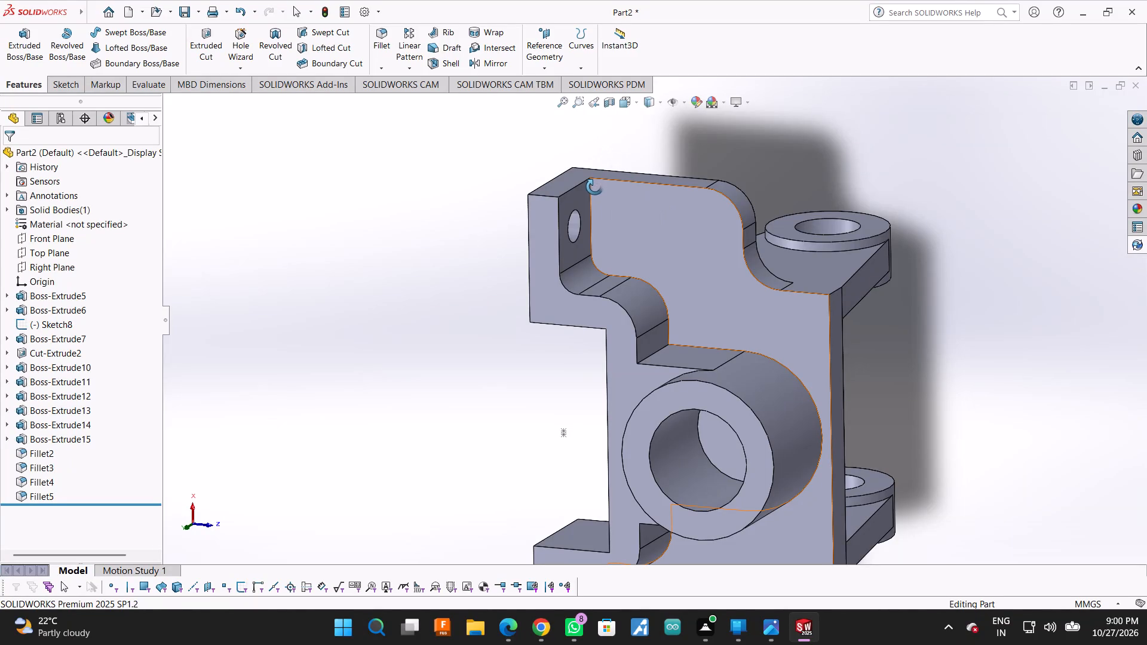
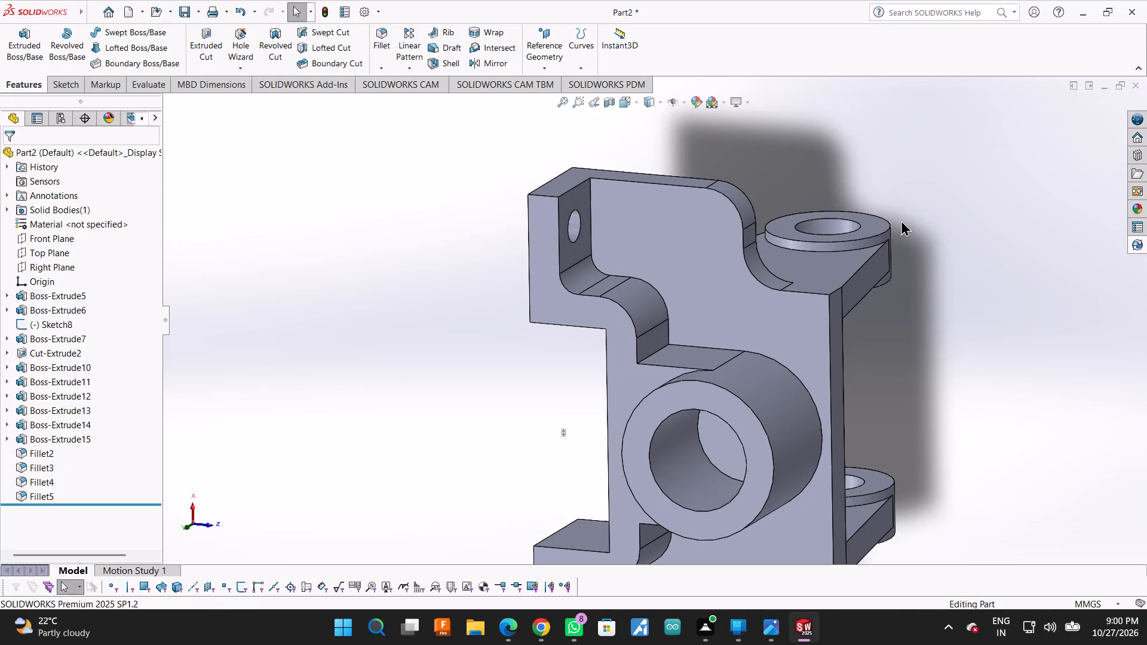
# Examine the bracket's hollow cylinder, stepped arms and ring bosses at several magnifications, and widen the graphics area.
pyautogui.scroll(1, 798, 234)
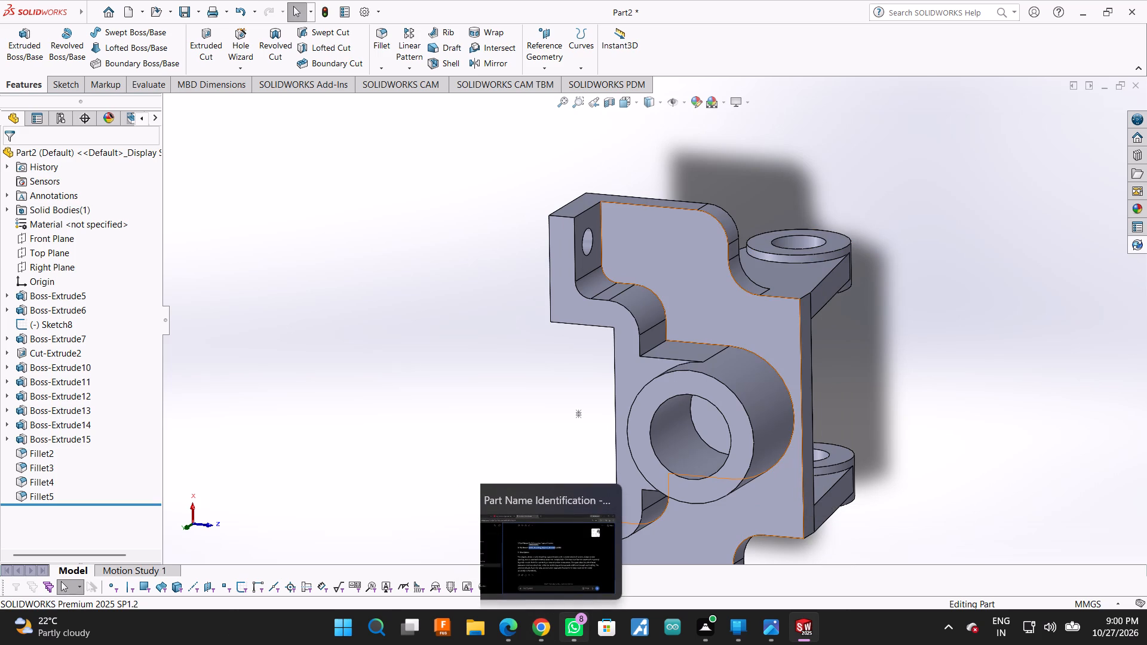
pyautogui.click(885, 392)
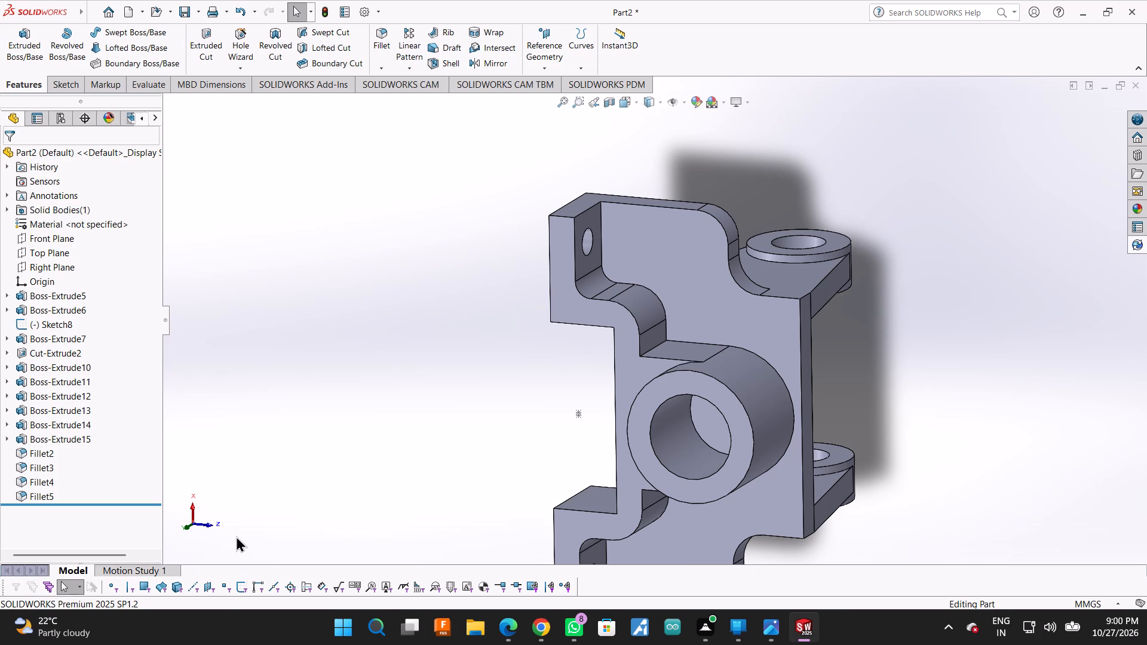
pyautogui.scroll(4, 409, 408)
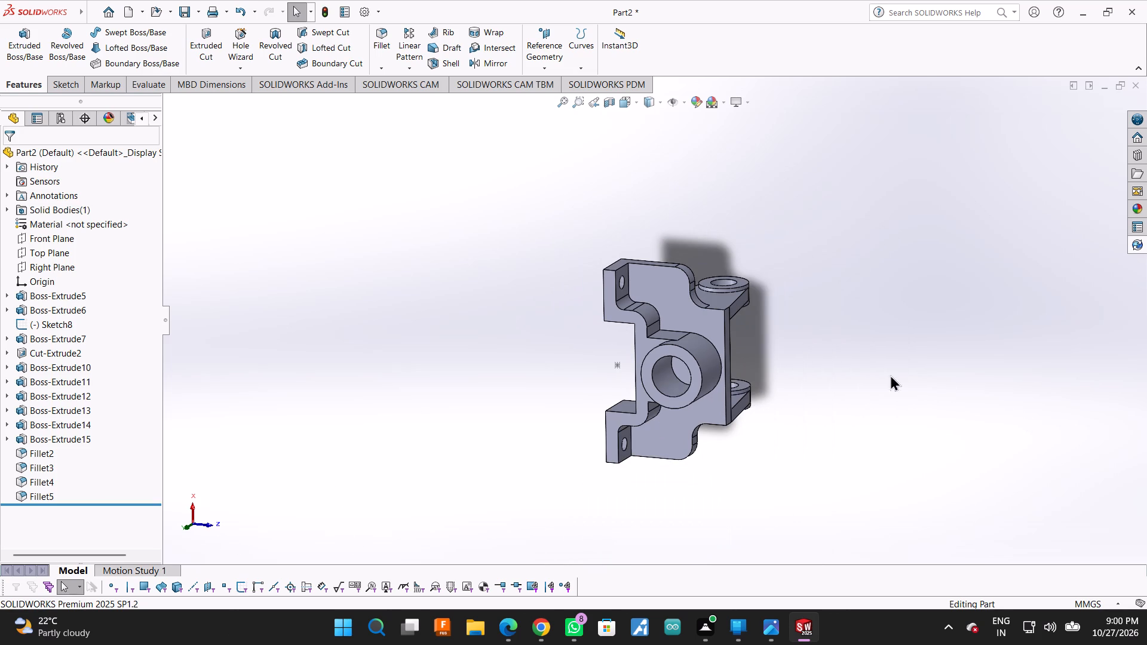
pyautogui.scroll(-5, 751, 377)
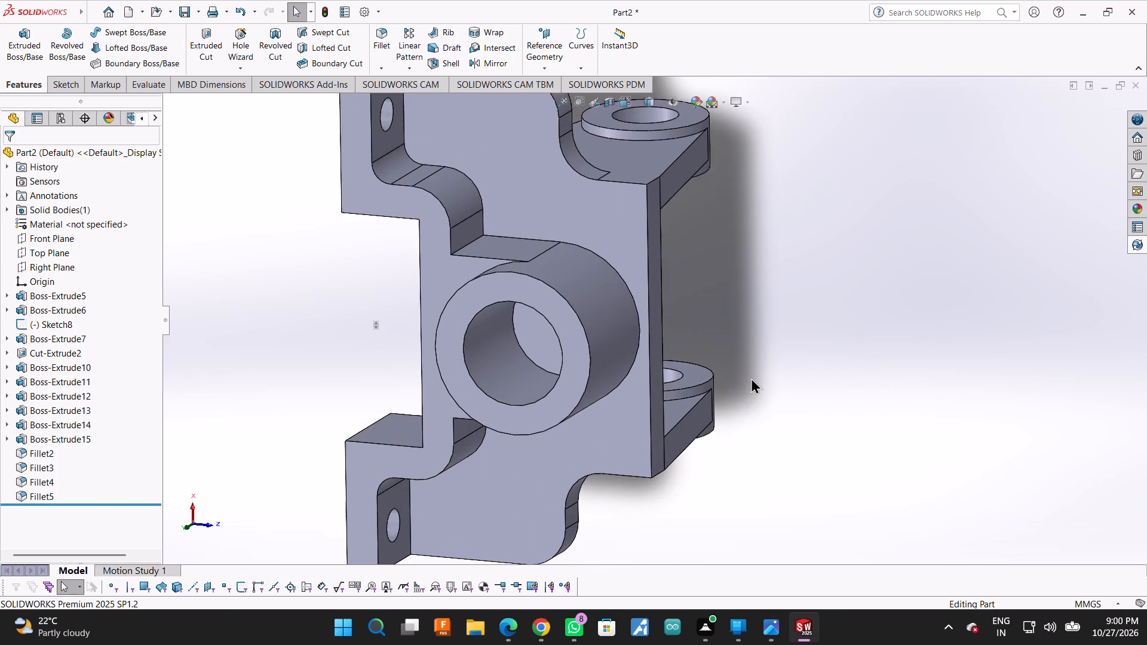
pyautogui.scroll(2, 751, 377)
pyautogui.rightClick(772, 285)
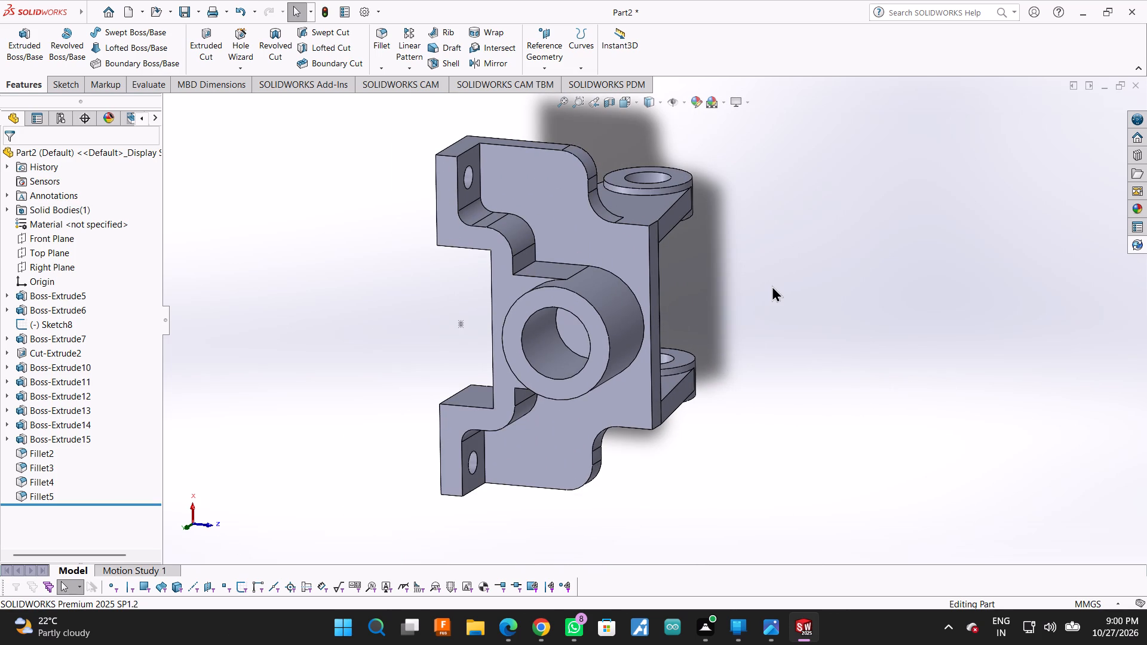
pyautogui.click(804, 339)
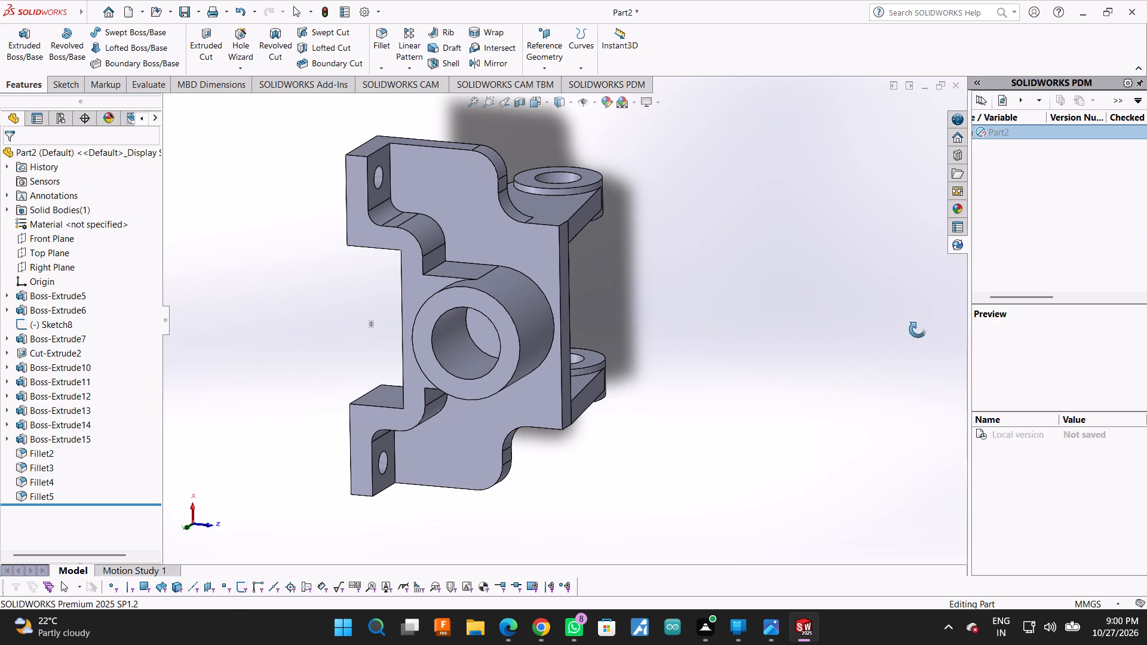
pyautogui.moveTo(970, 340); pyautogui.dragTo(1146, 339)
# Examine the bracket's underside, holed lugs, drilled end faces and central cylinder from below, the side and above.
pyautogui.moveTo(848, 274); pyautogui.dragTo(709, 459)
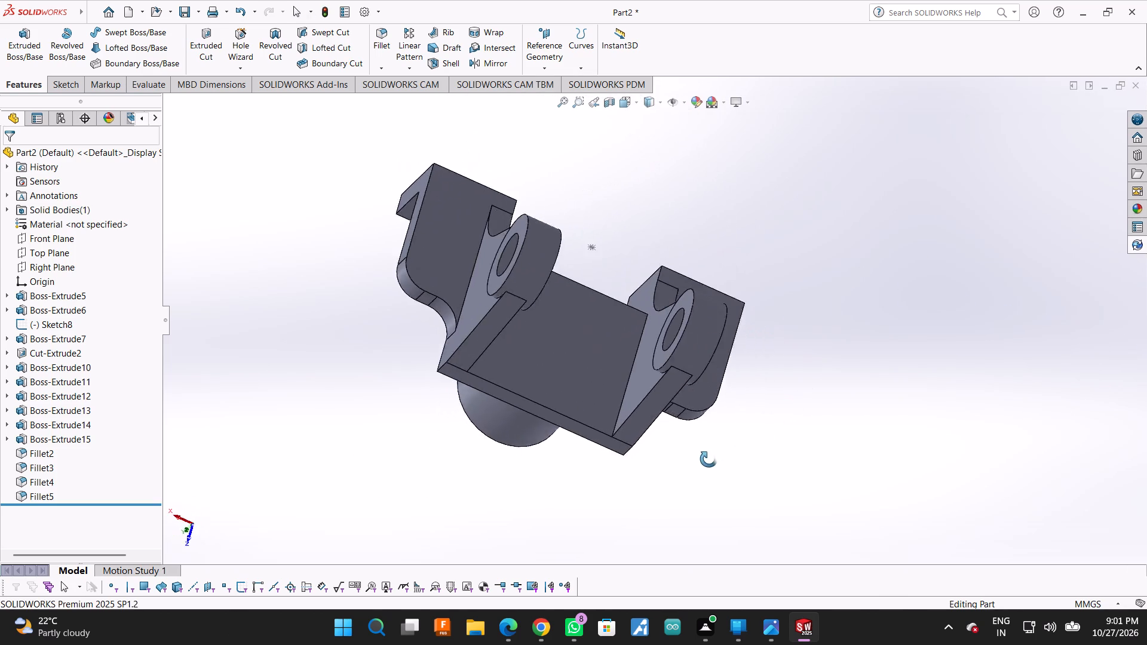
pyautogui.moveTo(709, 459); pyautogui.dragTo(1055, 323)
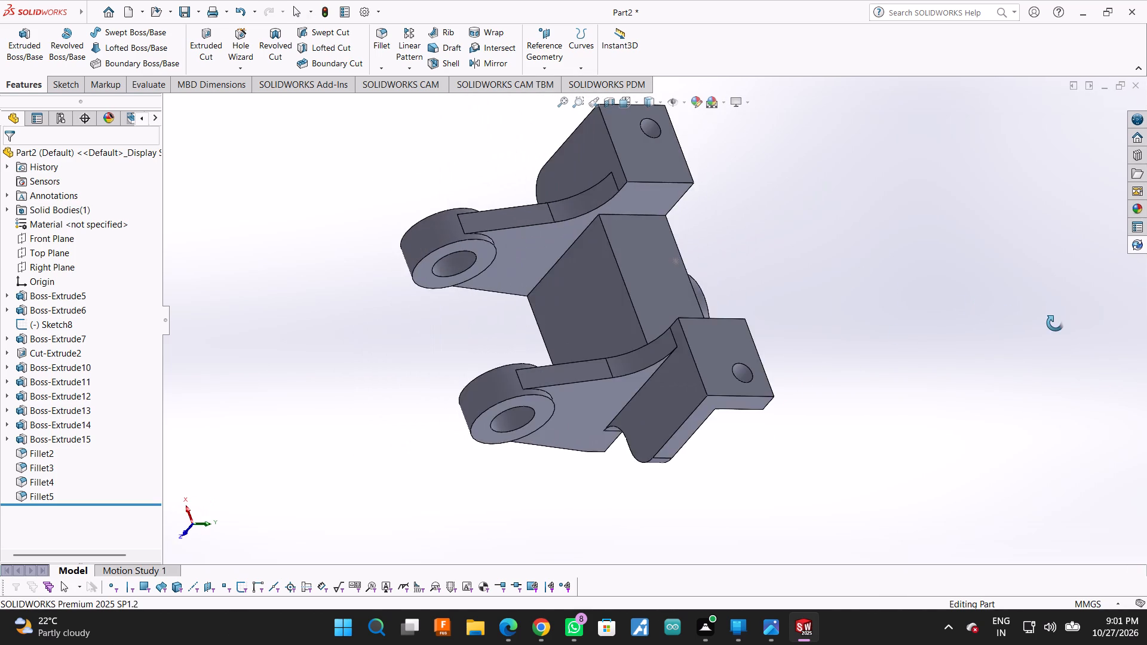
pyautogui.moveTo(1055, 323); pyautogui.dragTo(1016, 232)
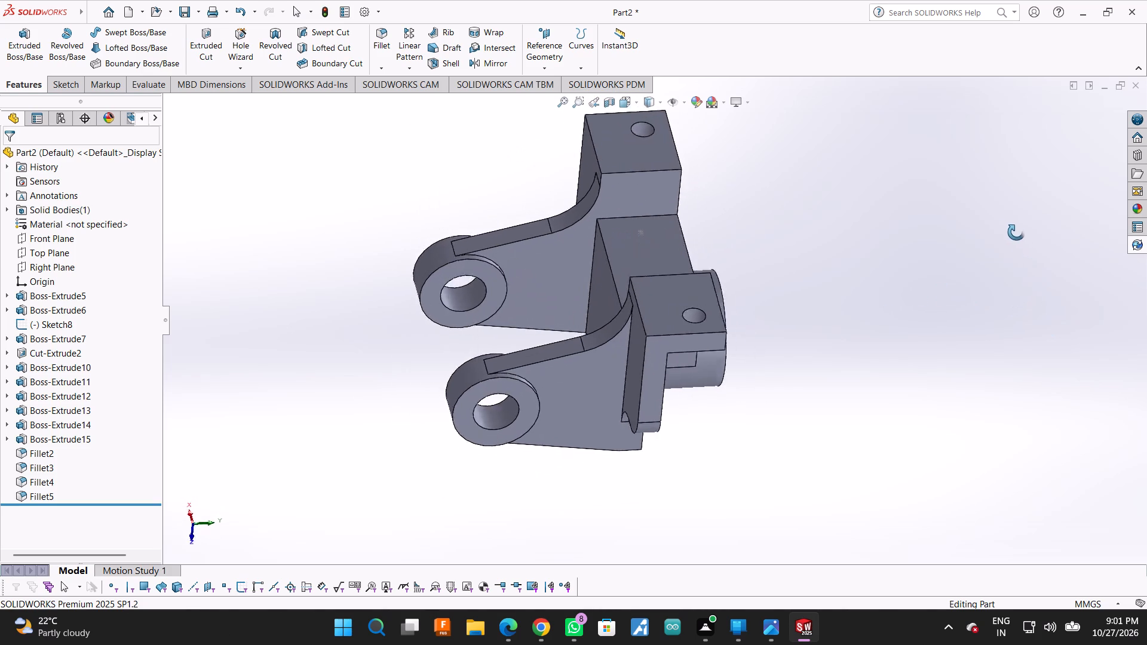
pyautogui.moveTo(1016, 232); pyautogui.dragTo(998, 165)
pyautogui.scroll(-3, 400, 345)
pyautogui.scroll(1, 824, 404)
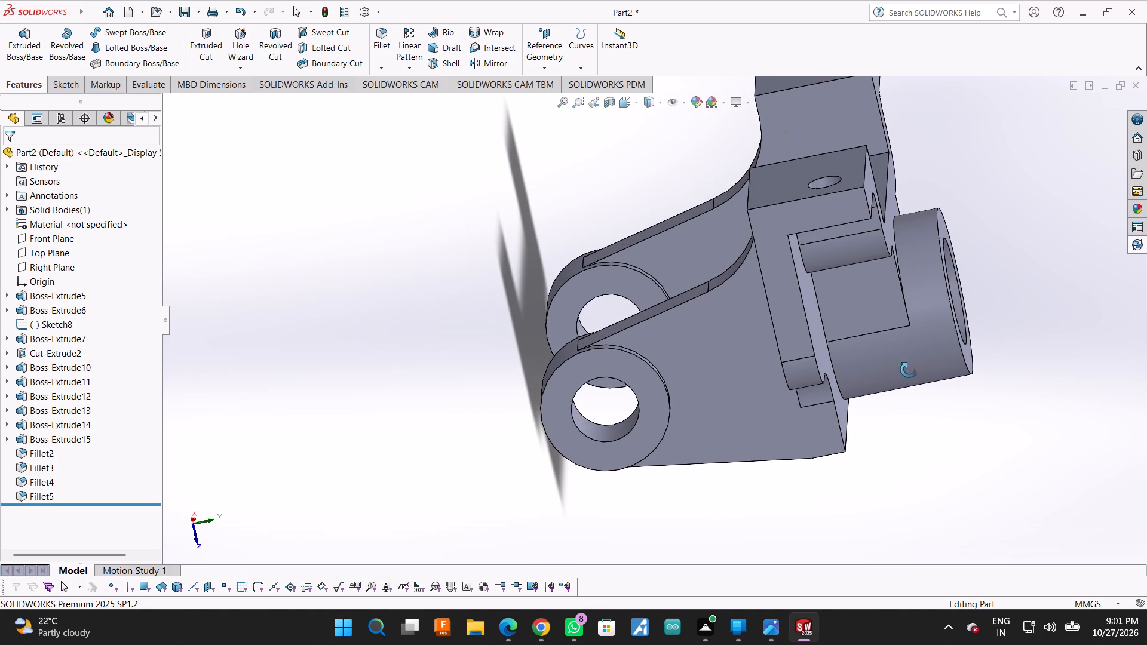
pyautogui.moveTo(1045, 299); pyautogui.dragTo(867, 219)
pyautogui.scroll(3, 341, 348)
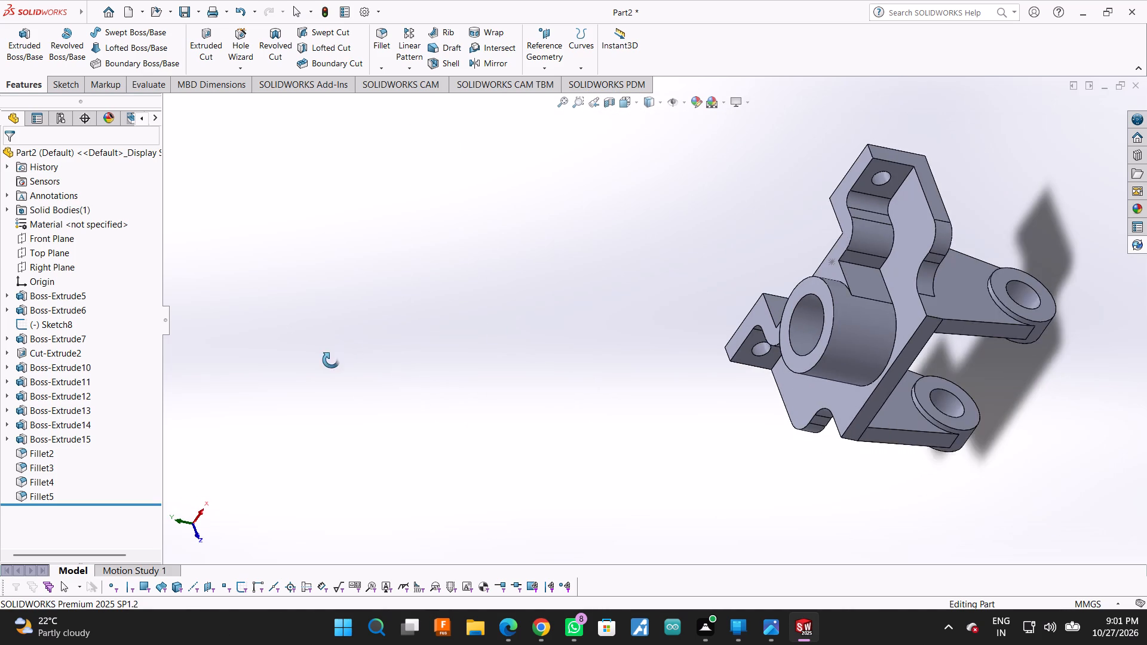
pyautogui.scroll(1, 331, 360)
pyautogui.moveTo(780, 456); pyautogui.dragTo(856, 306)
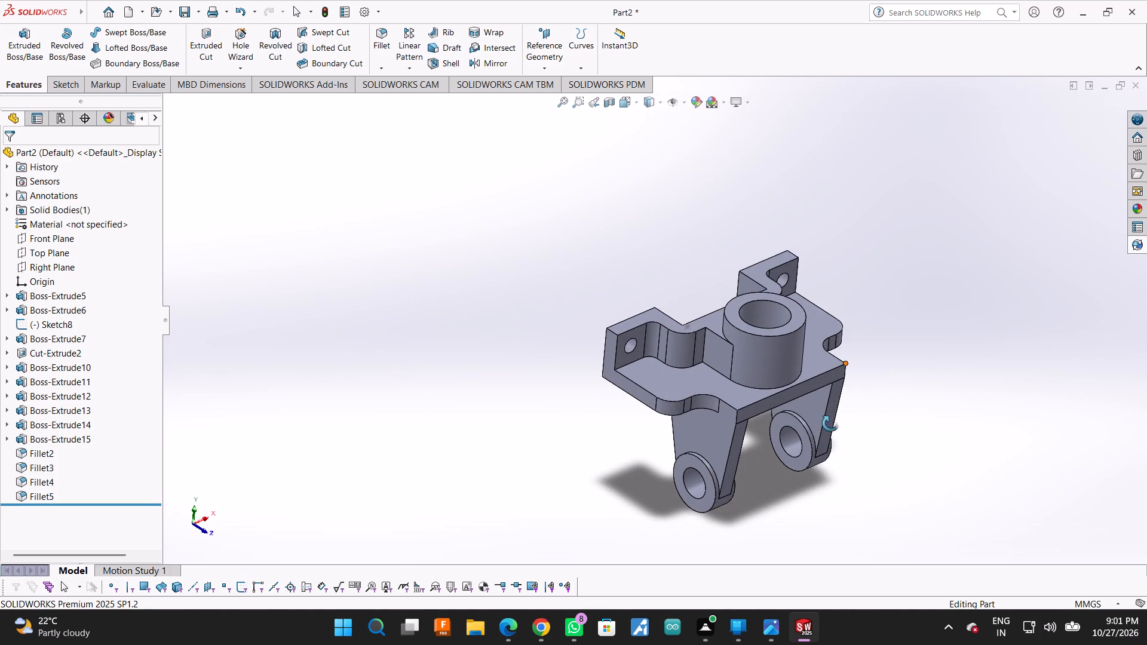
pyautogui.scroll(-3, 827, 435)
pyautogui.moveTo(868, 363); pyautogui.dragTo(847, 388)
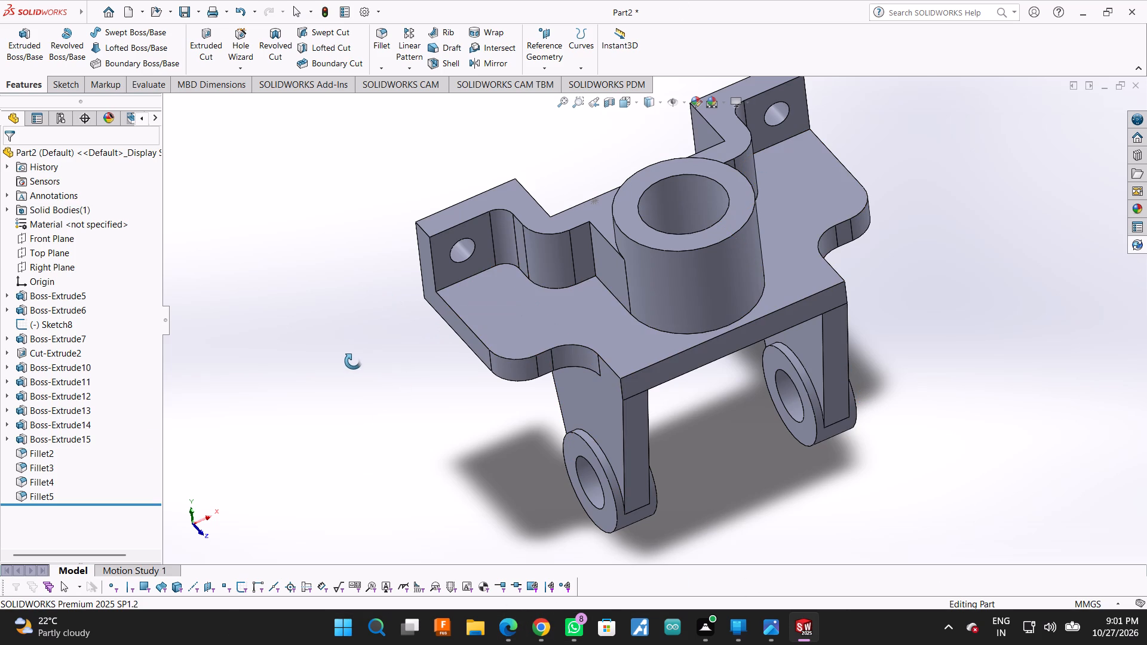
# Open the plate profile sketch of Boss-Extrude5 for editing.
pyautogui.scroll(-4, 354, 361)
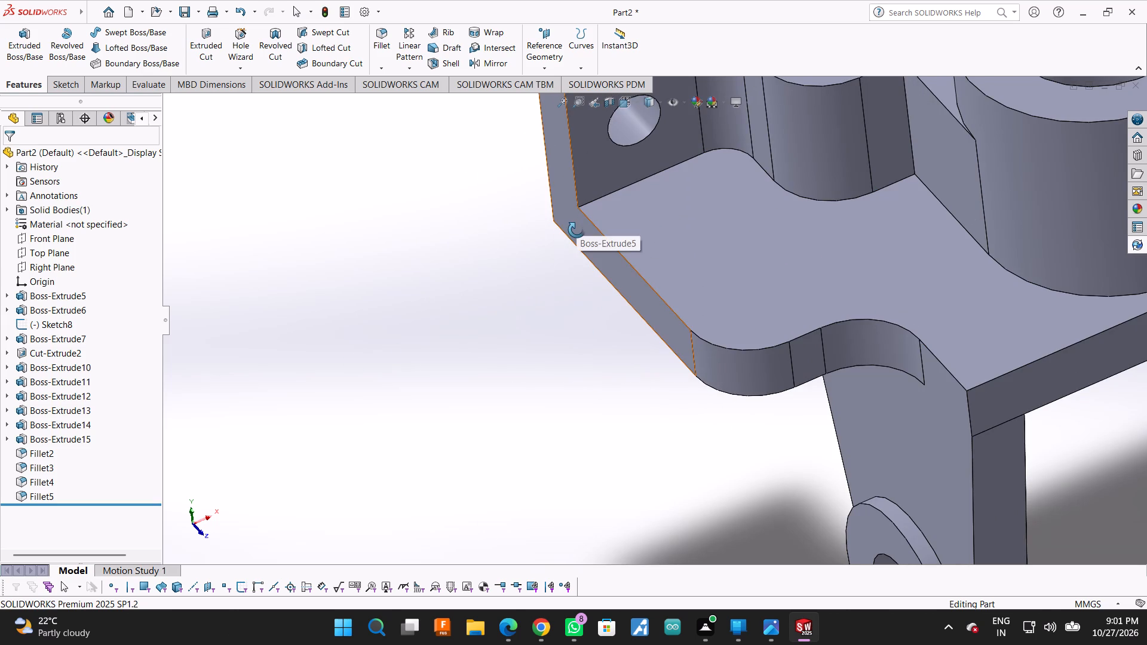
pyautogui.scroll(-1, 578, 237)
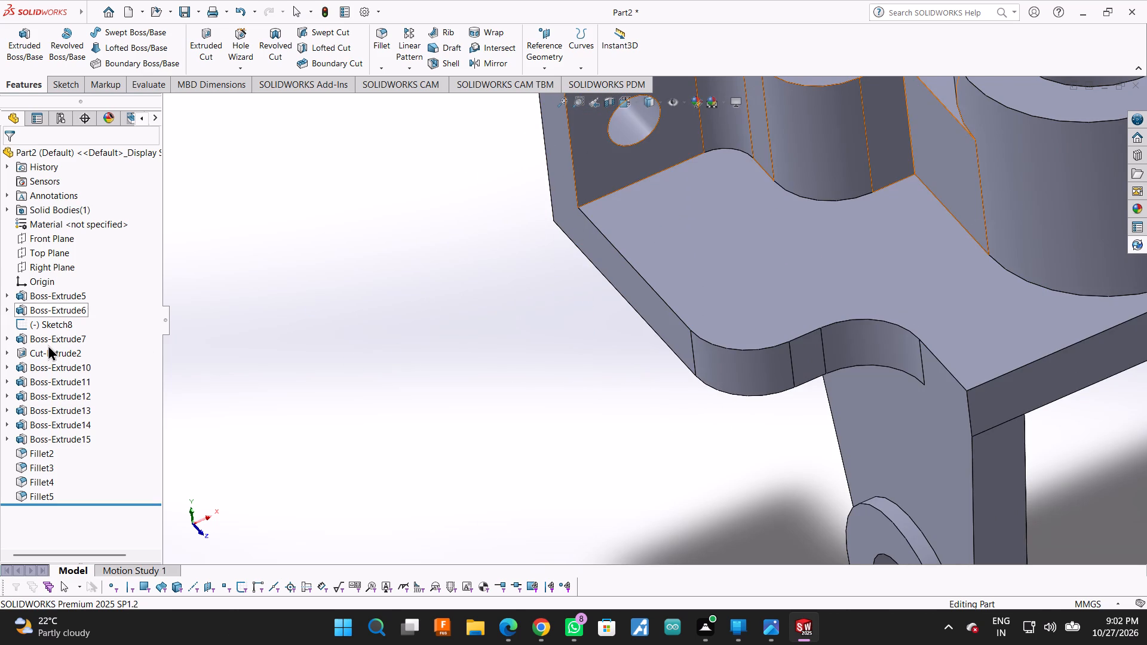
pyautogui.click(48, 302)
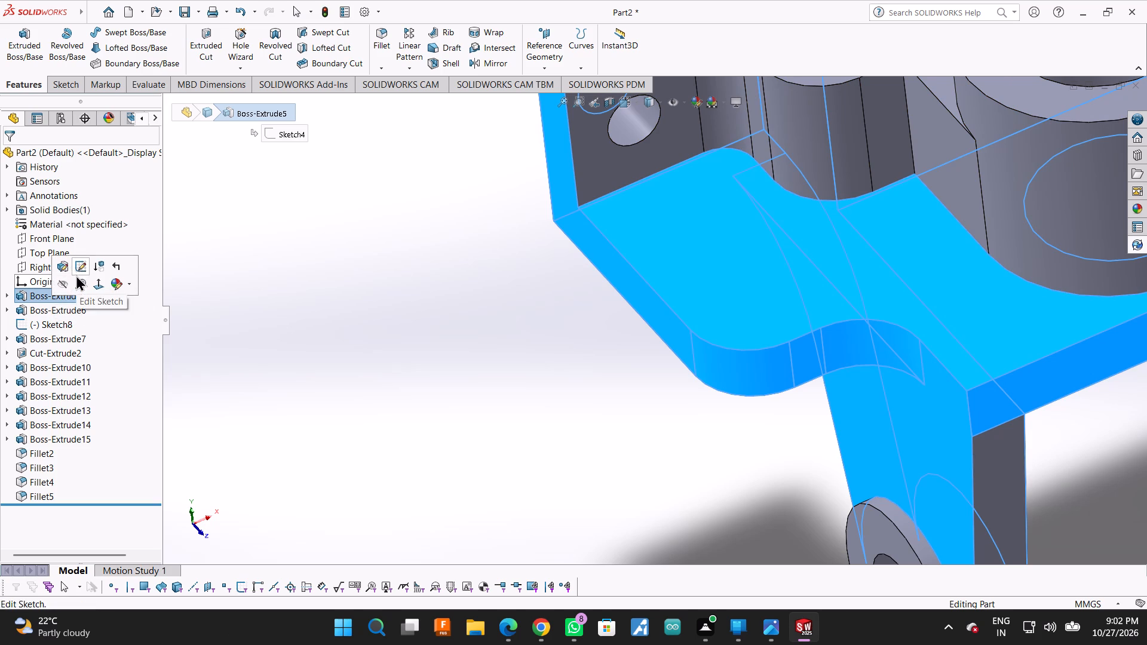
pyautogui.click(76, 272)
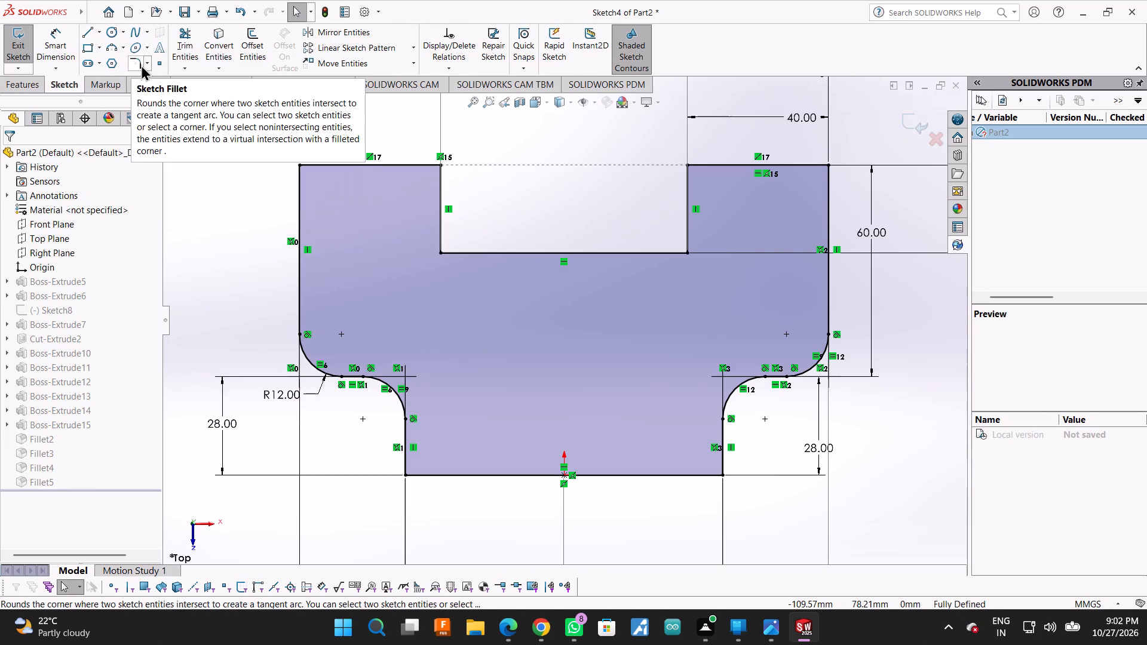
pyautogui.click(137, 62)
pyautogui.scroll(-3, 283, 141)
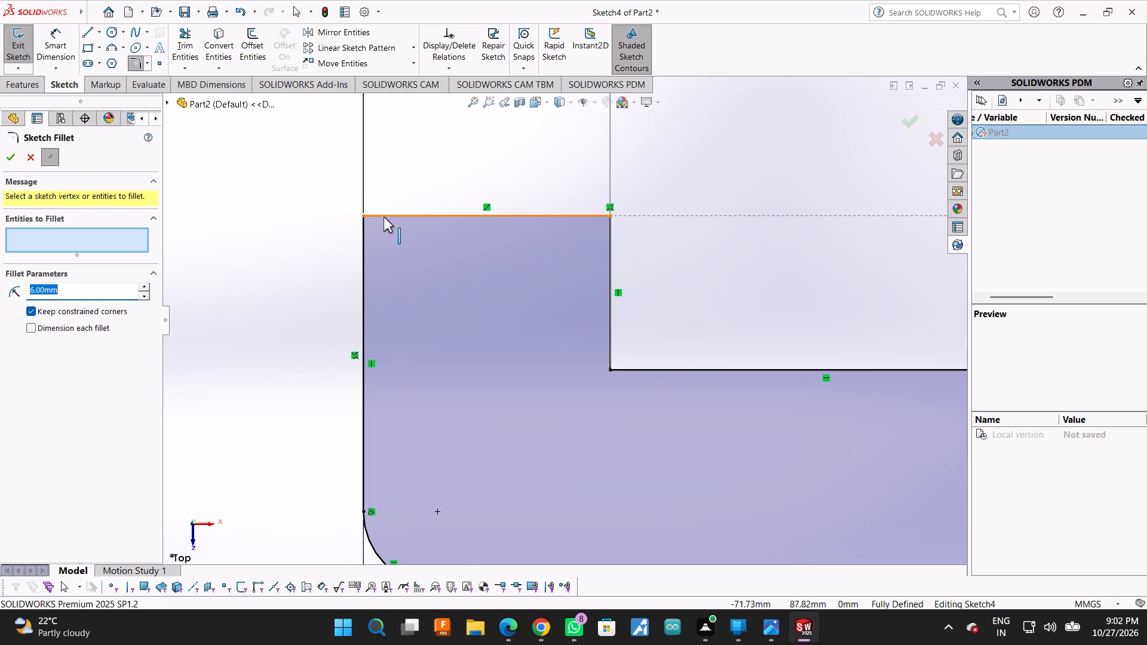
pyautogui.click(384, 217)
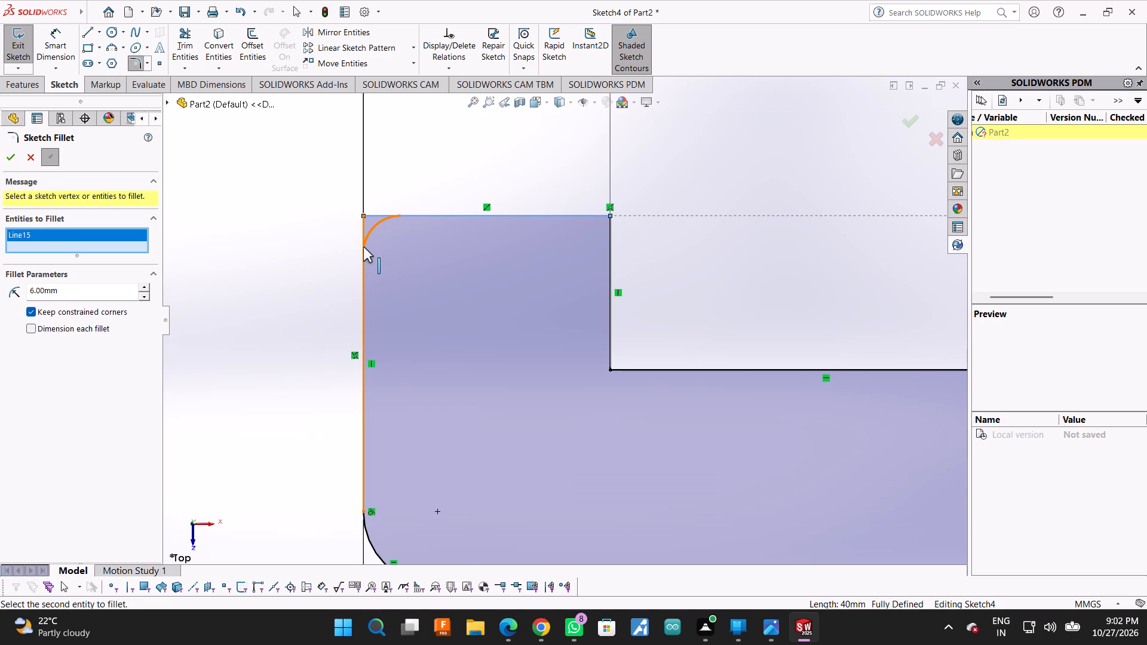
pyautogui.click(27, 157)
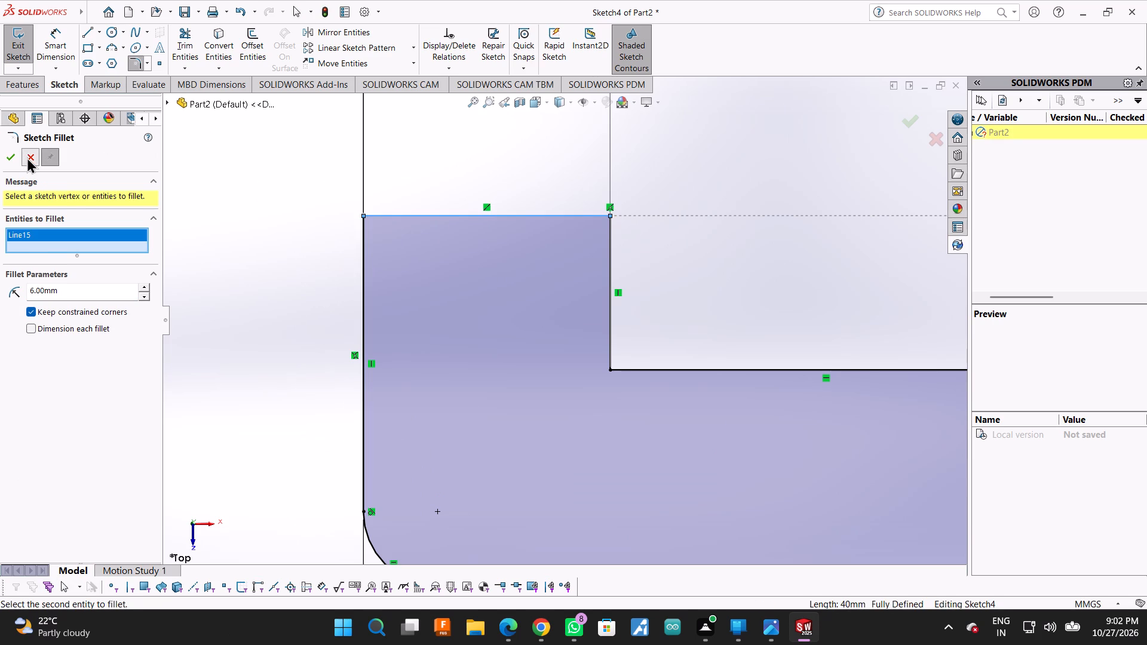
# Sketch a short horizontal line outward from the plate profile's upper-left corner, in line with the top edge.
pyautogui.click(84, 33)
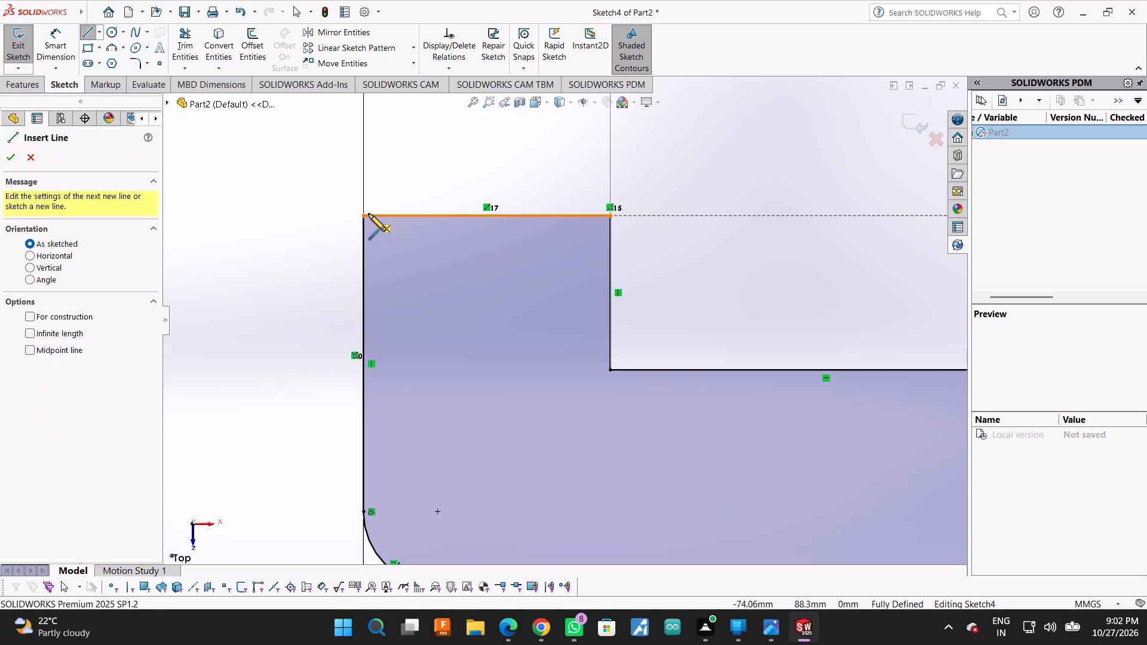
pyautogui.click(364, 214)
pyautogui.click(296, 216)
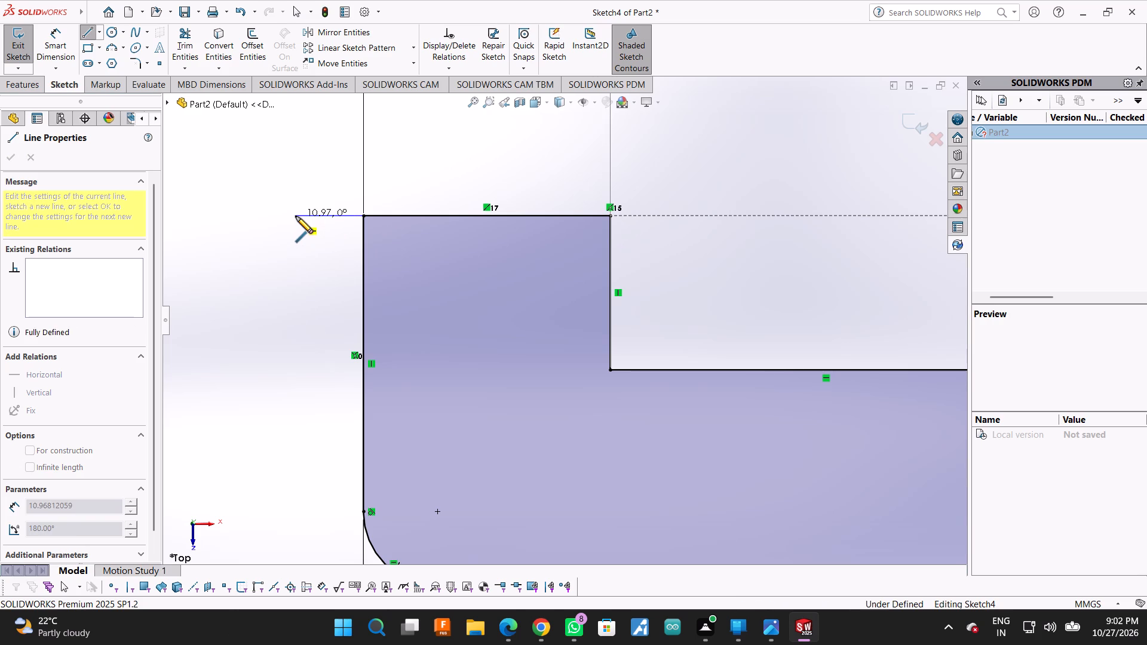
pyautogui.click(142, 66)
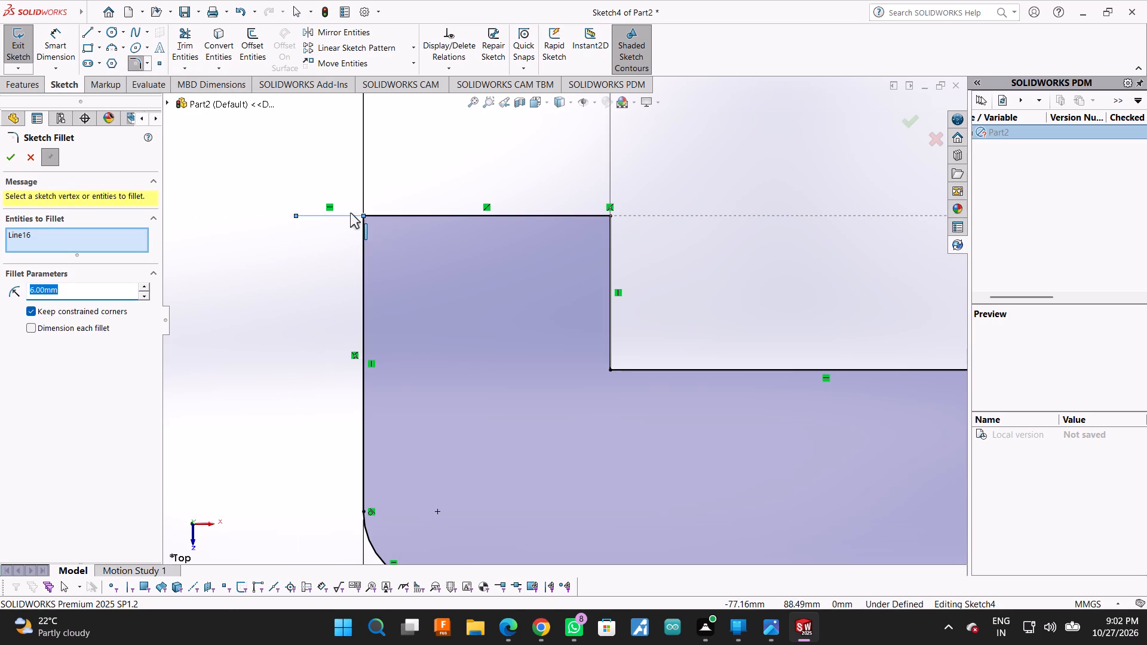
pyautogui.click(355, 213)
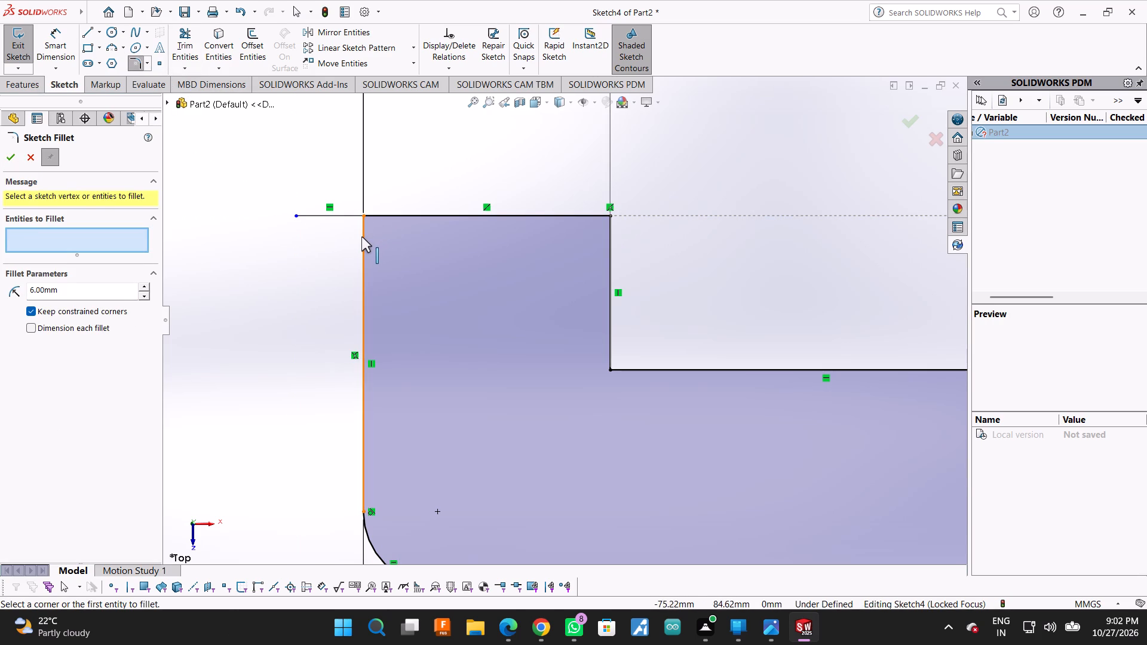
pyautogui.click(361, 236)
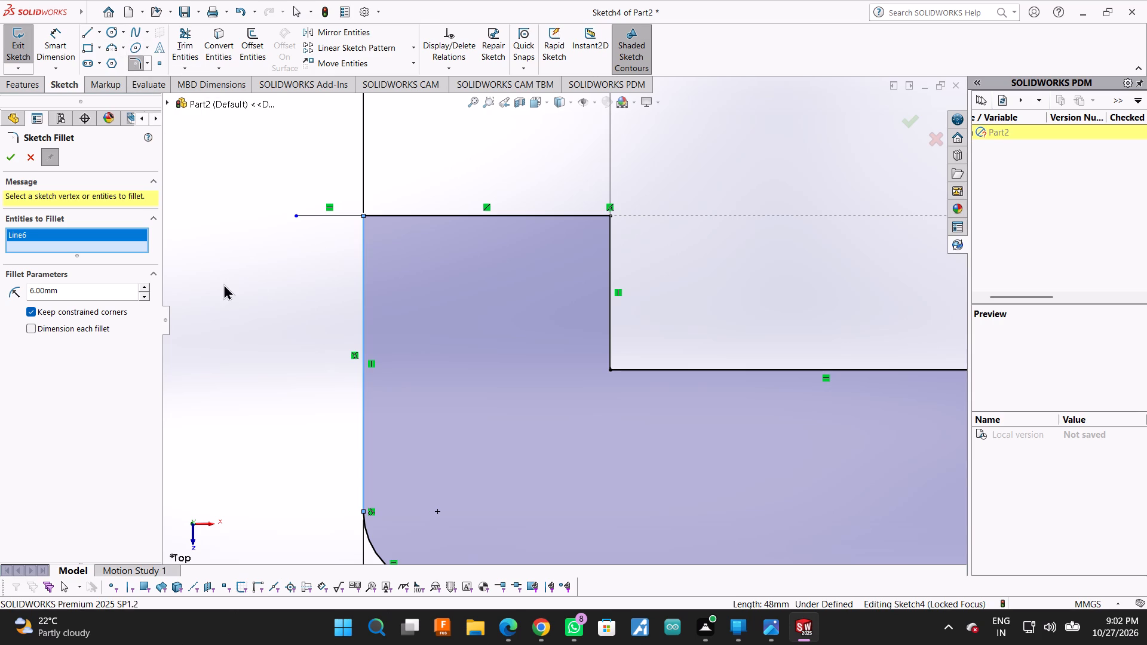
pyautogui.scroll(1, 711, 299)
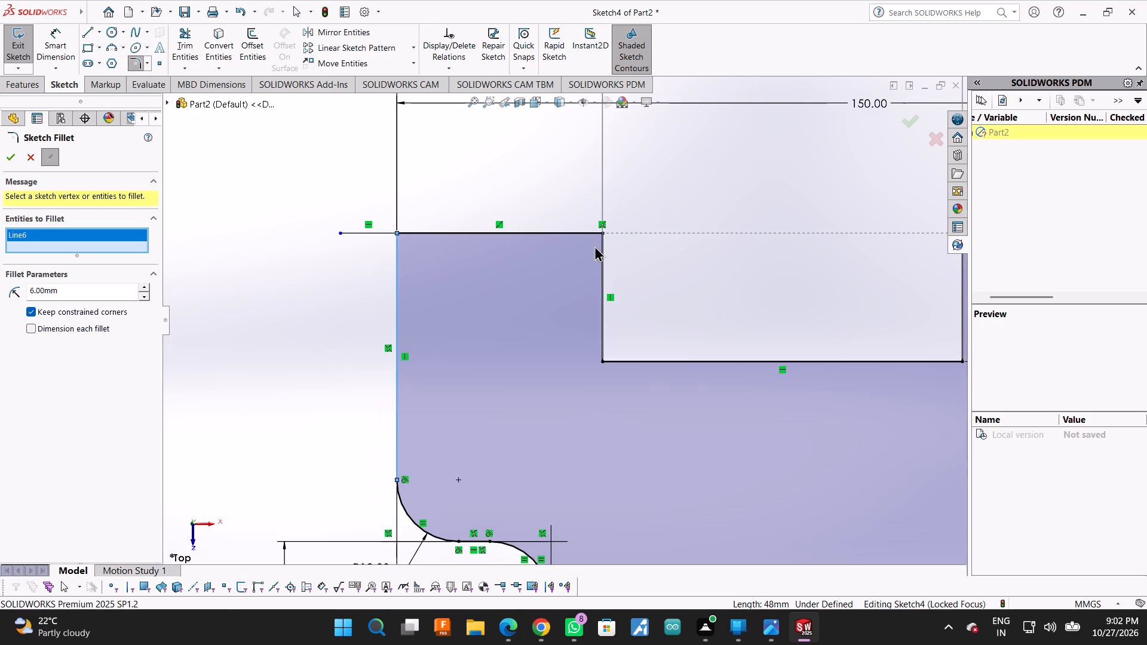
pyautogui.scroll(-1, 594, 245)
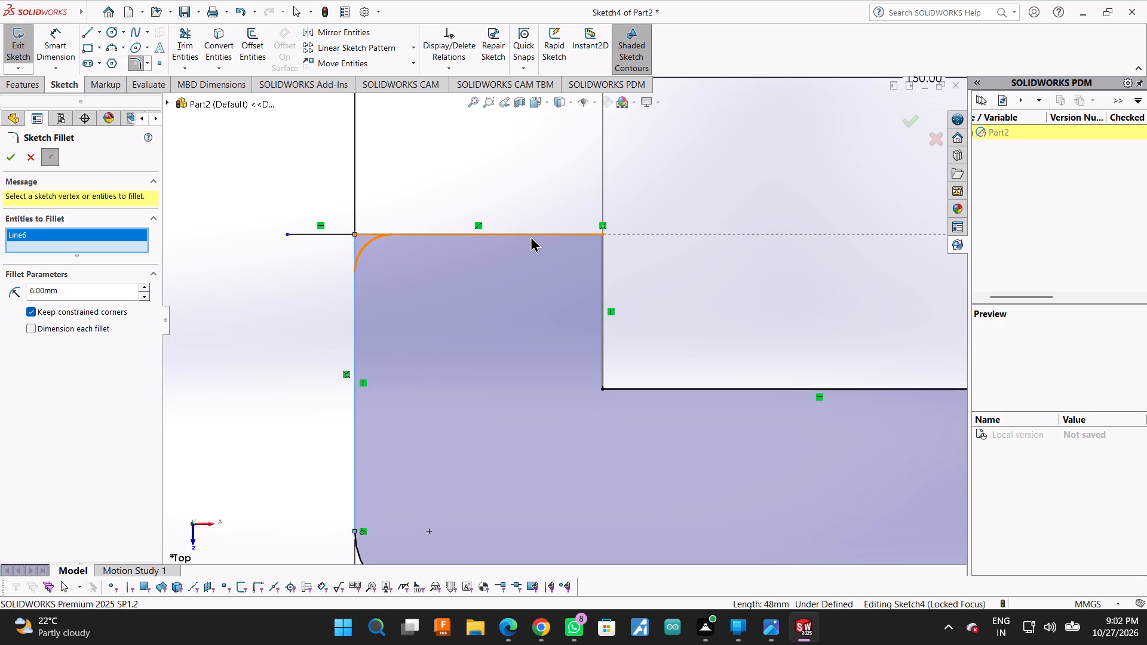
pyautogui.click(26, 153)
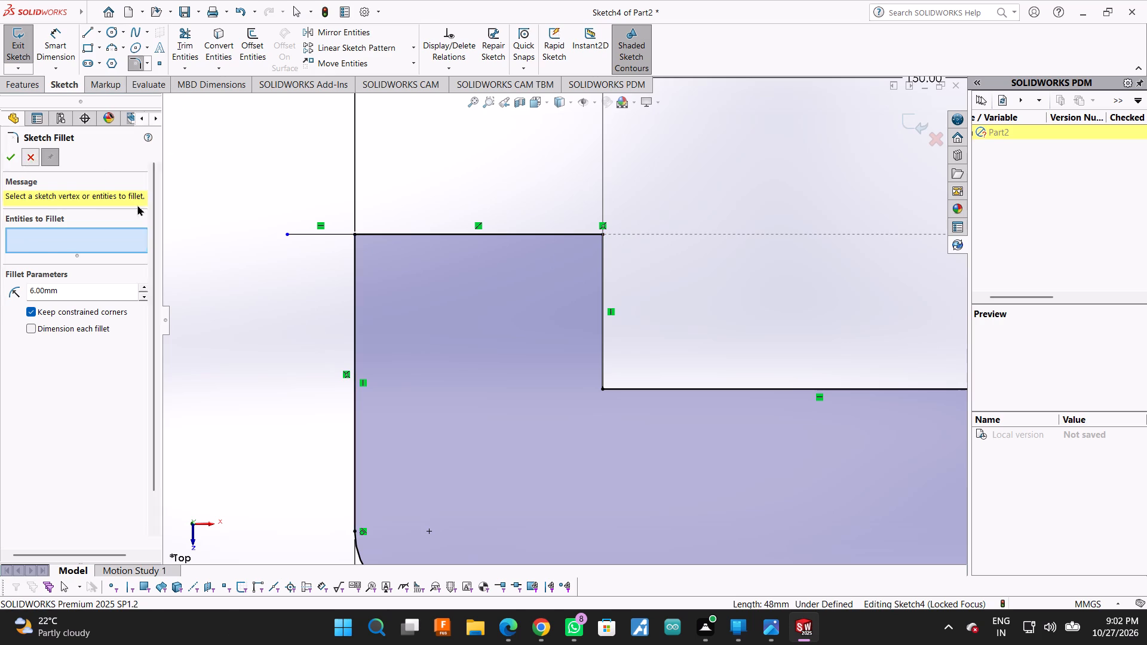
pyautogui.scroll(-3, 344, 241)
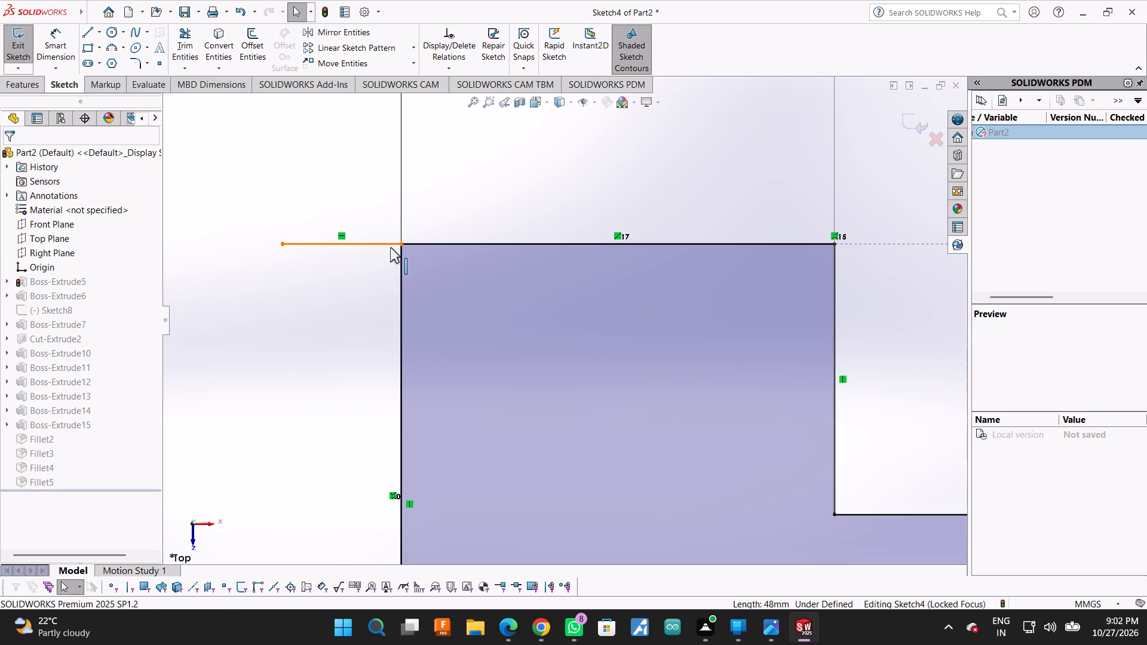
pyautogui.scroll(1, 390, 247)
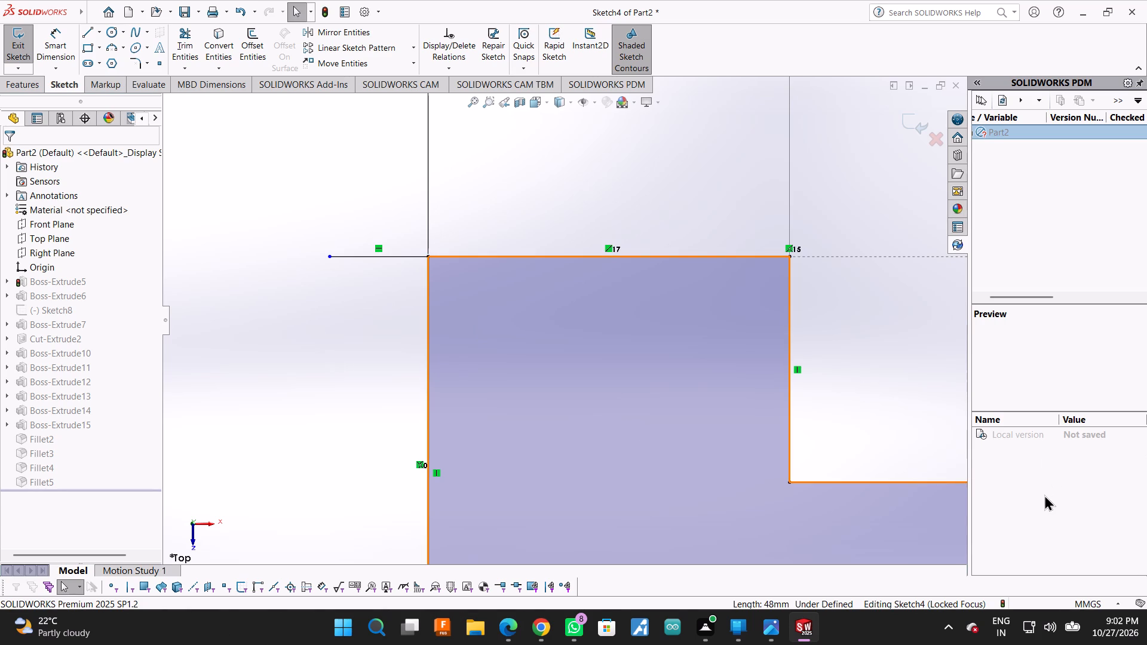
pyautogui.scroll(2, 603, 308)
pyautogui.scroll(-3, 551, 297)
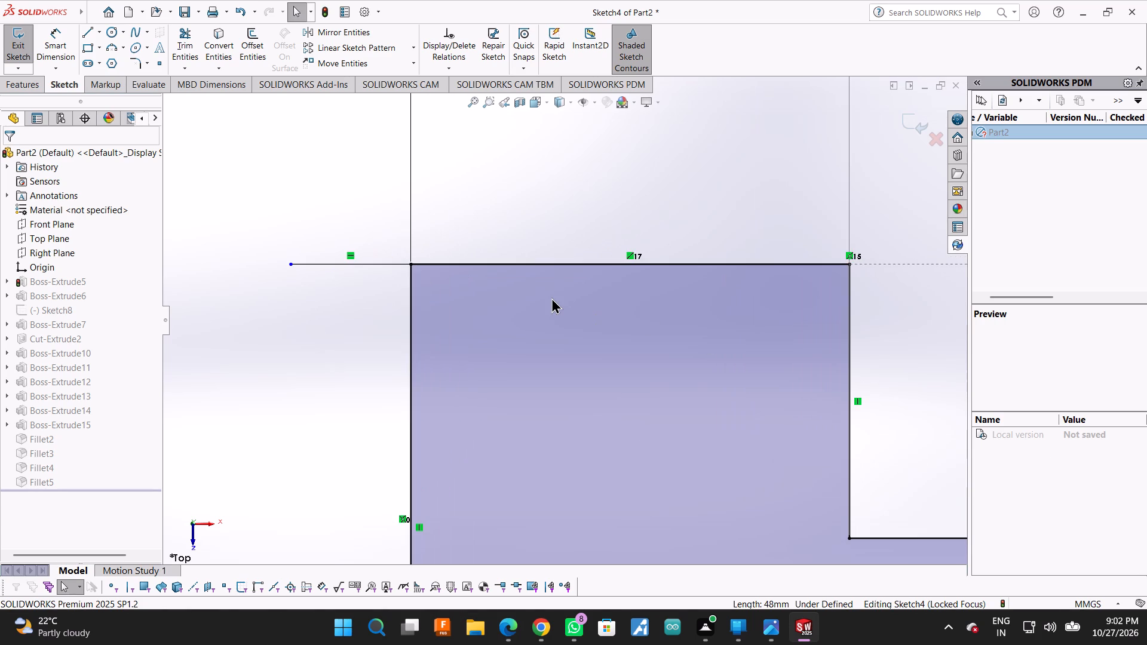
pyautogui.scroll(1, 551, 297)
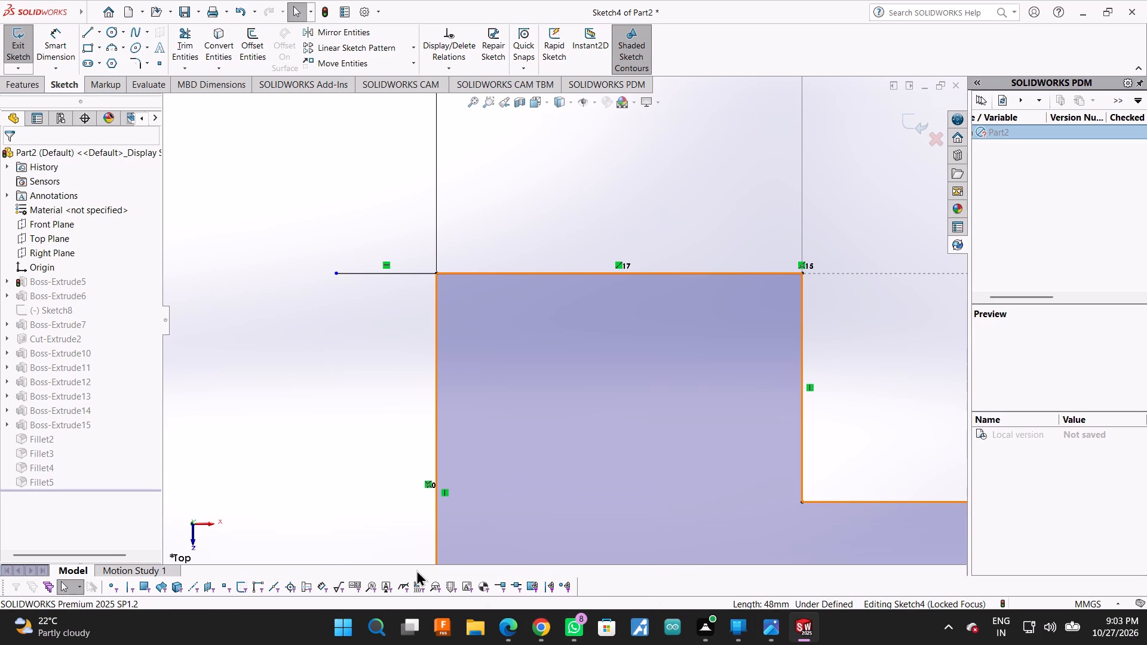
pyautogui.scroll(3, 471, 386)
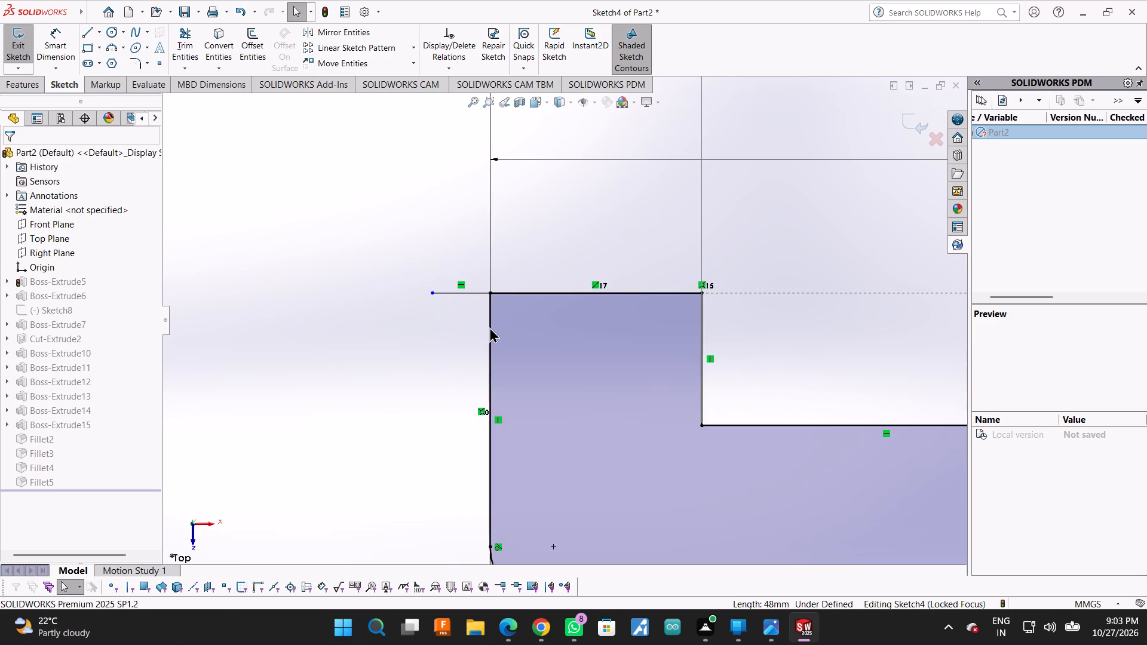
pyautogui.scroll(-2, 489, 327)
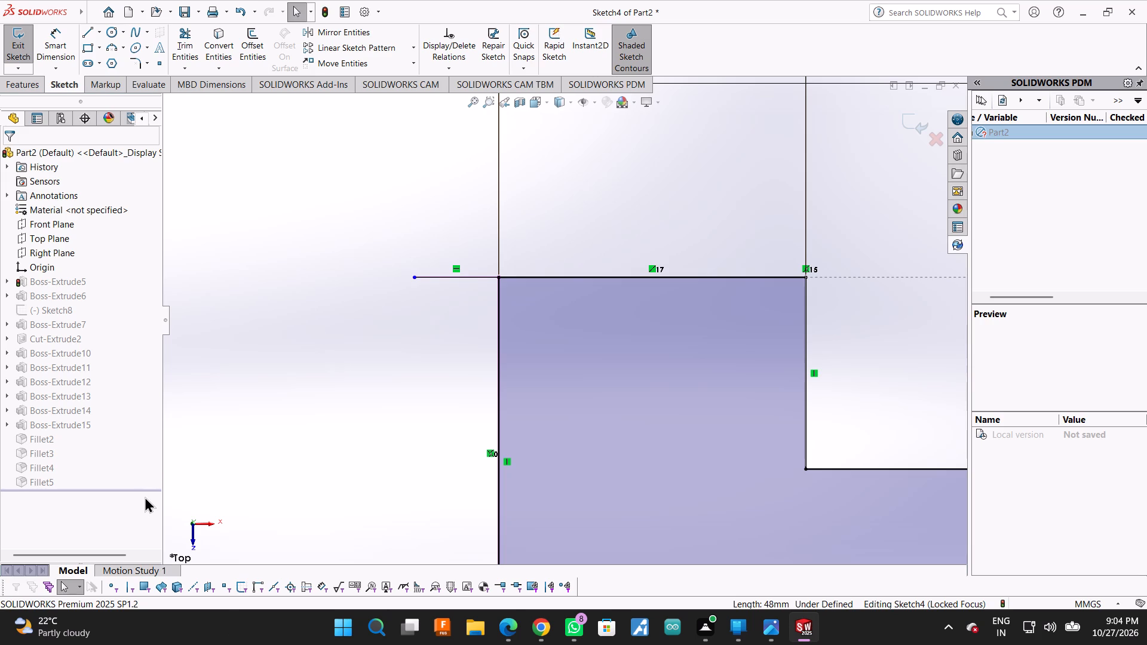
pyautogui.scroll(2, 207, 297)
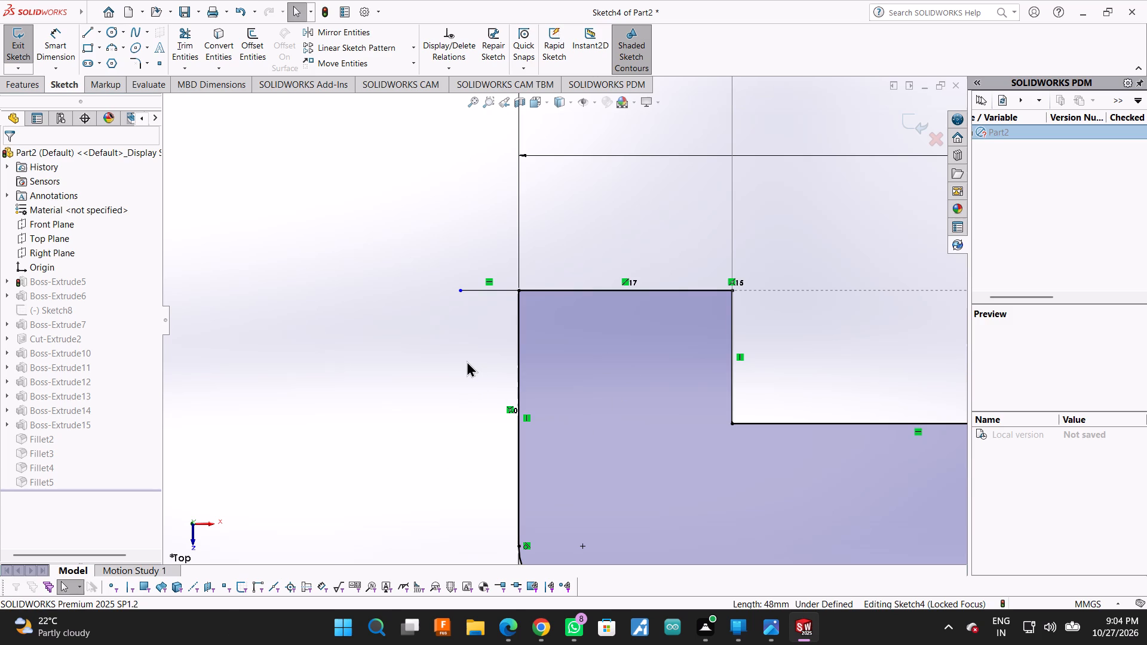
# Trim away the short outward line and the plate profile's whole left side, from the outer edge through both arcs to the base line.
pyautogui.scroll(3, 467, 361)
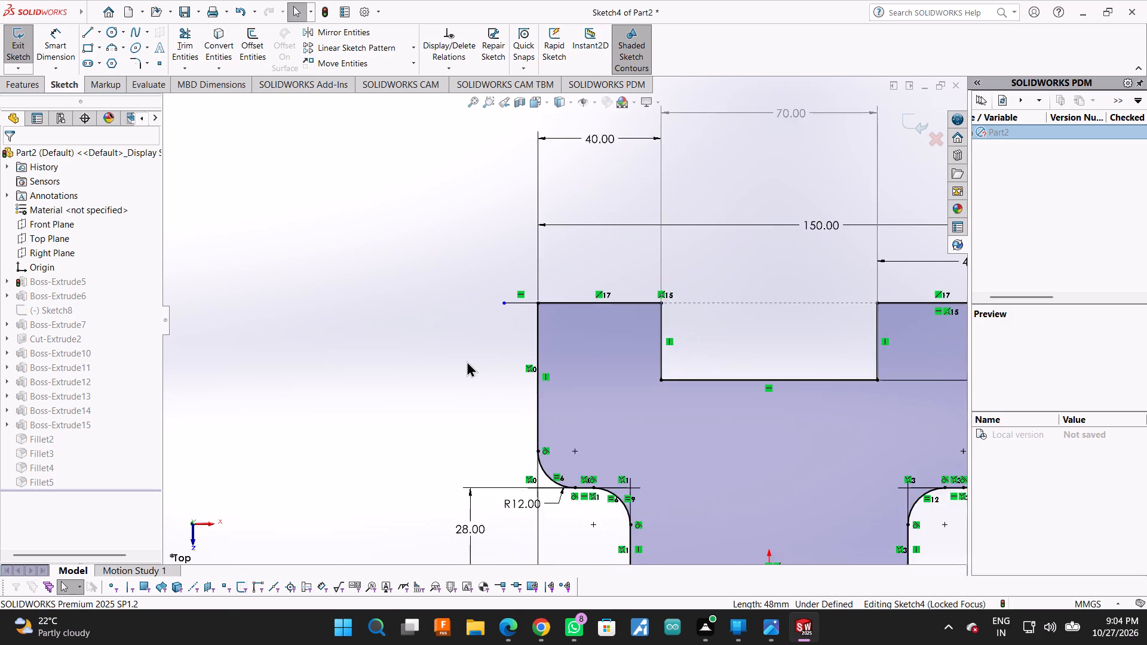
pyautogui.scroll(3, 467, 361)
pyautogui.scroll(-3, 654, 339)
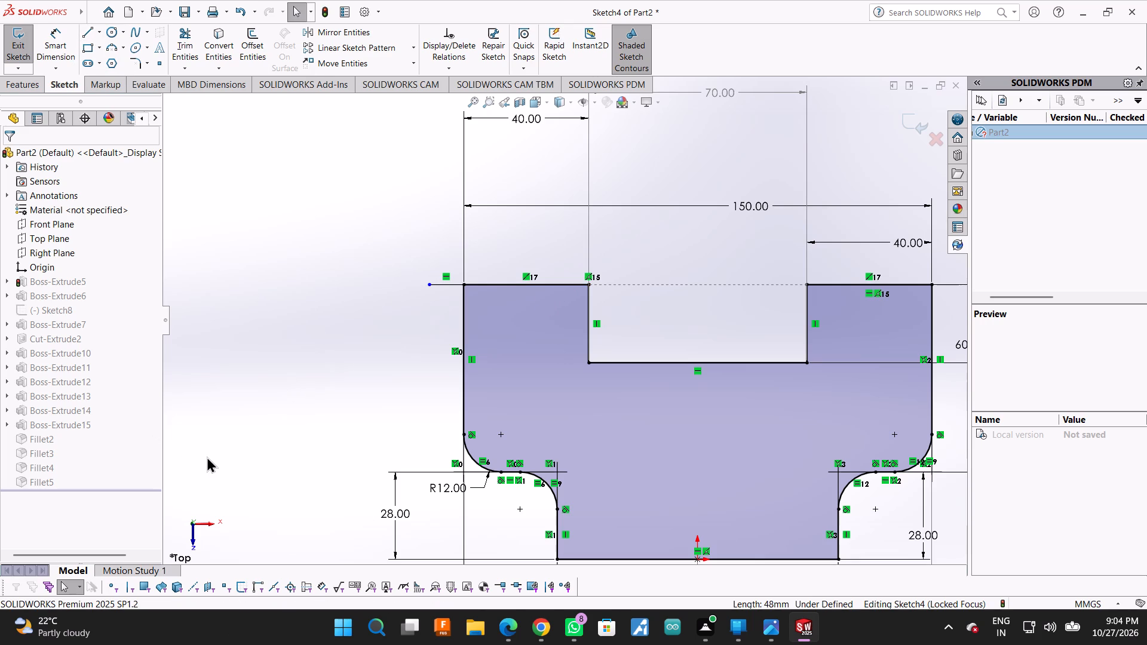
pyautogui.scroll(1, 210, 456)
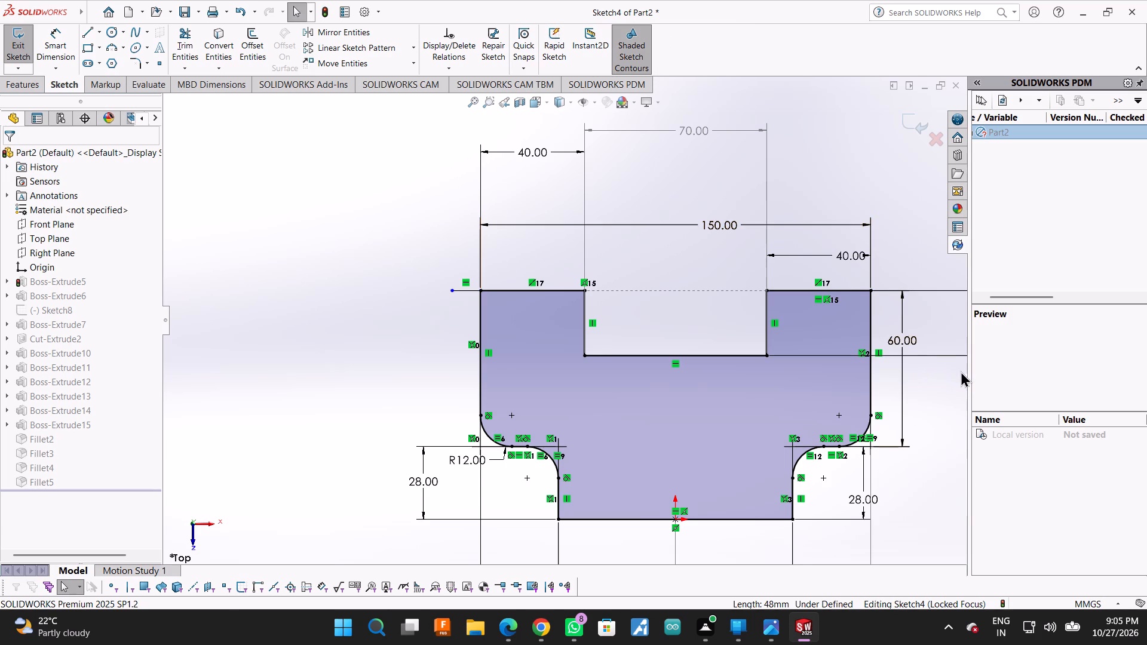
pyautogui.moveTo(968, 376); pyautogui.dragTo(1146, 376)
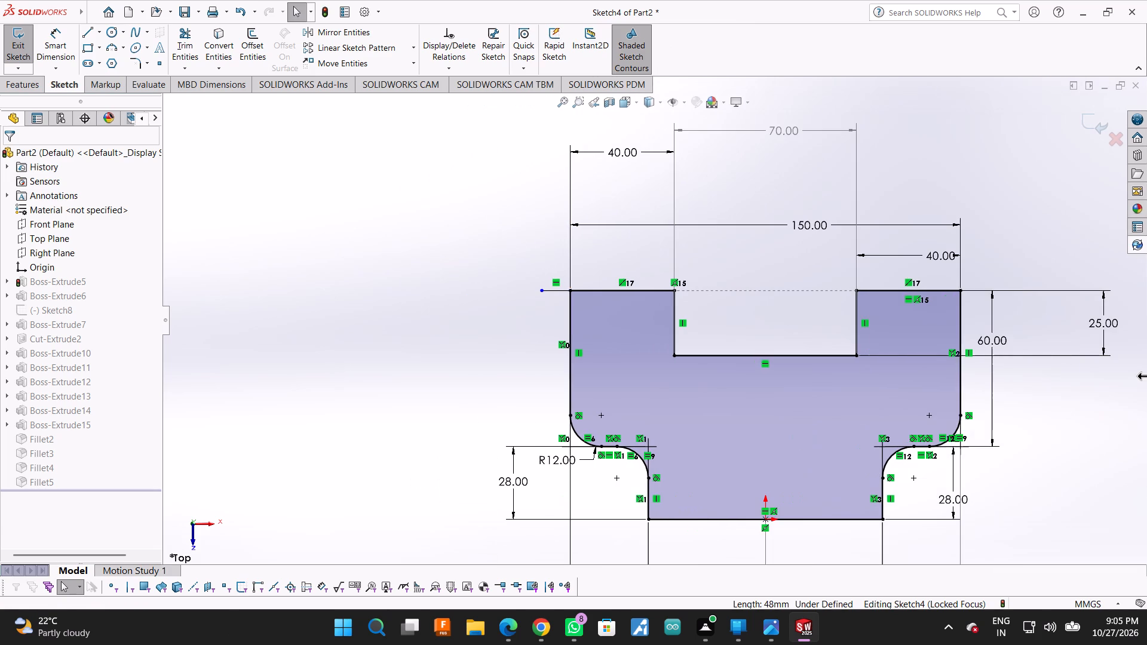
pyautogui.moveTo(1146, 376); pyautogui.dragTo(1146, 374)
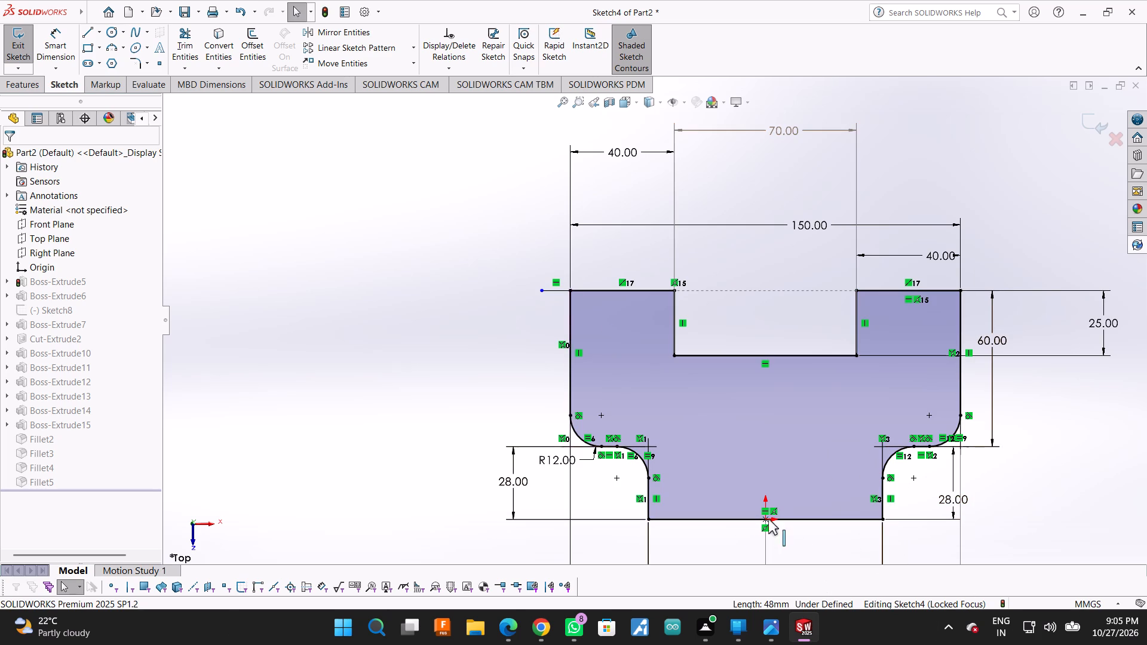
pyautogui.click(186, 29)
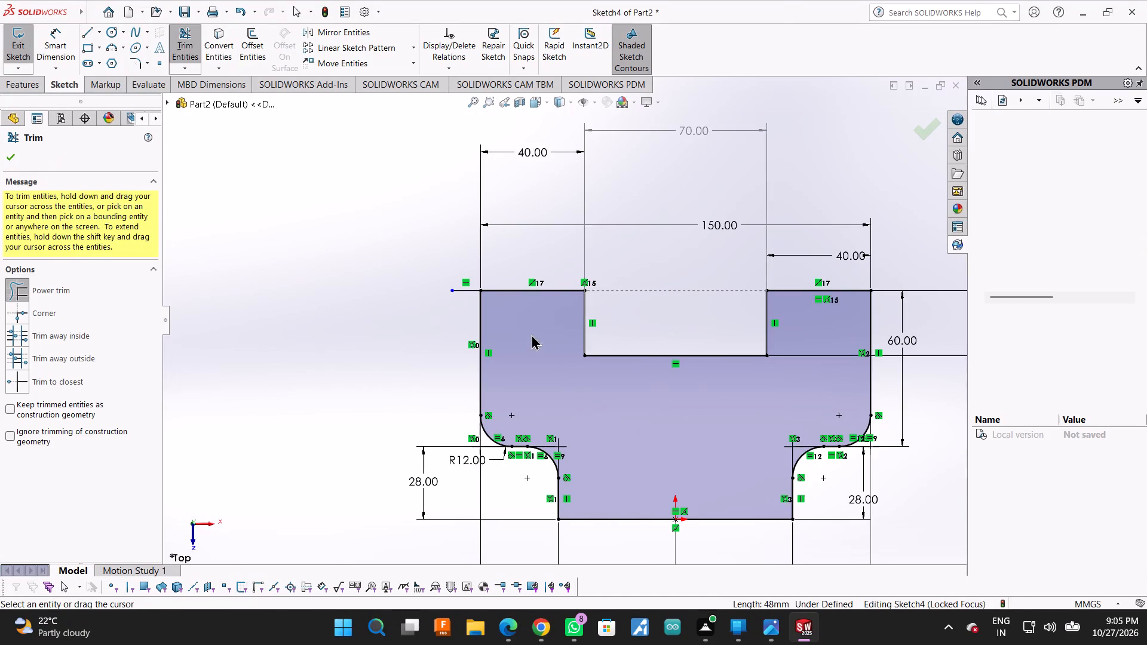
pyautogui.moveTo(455, 273); pyautogui.dragTo(468, 321)
pyautogui.moveTo(465, 321); pyautogui.dragTo(526, 483)
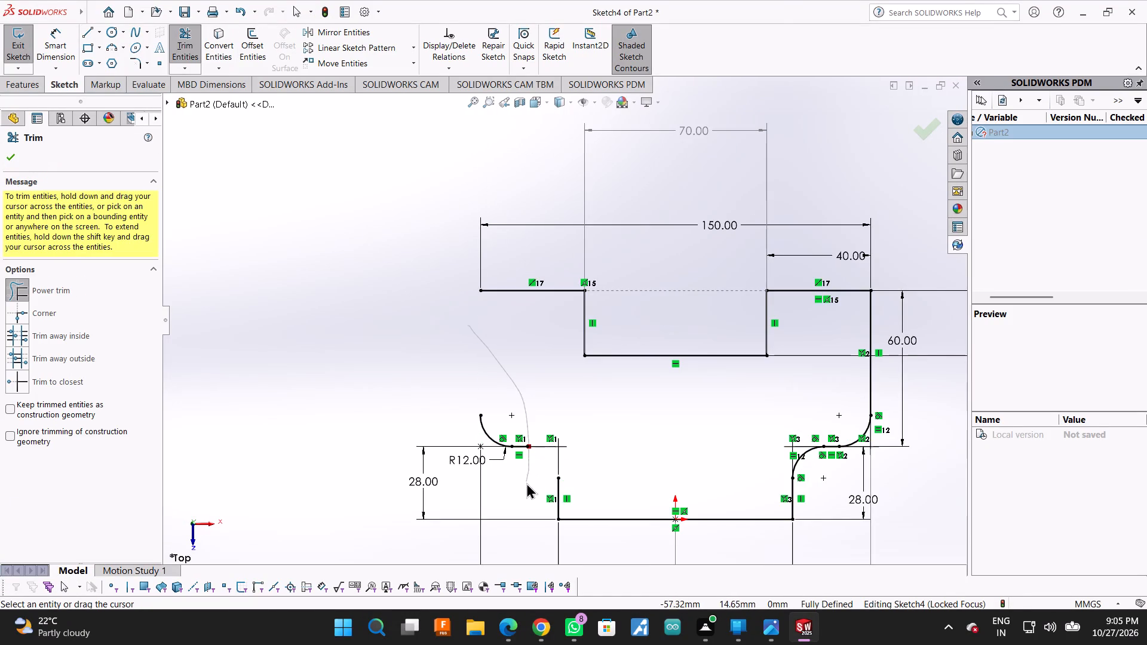
pyautogui.moveTo(526, 483); pyautogui.dragTo(487, 429)
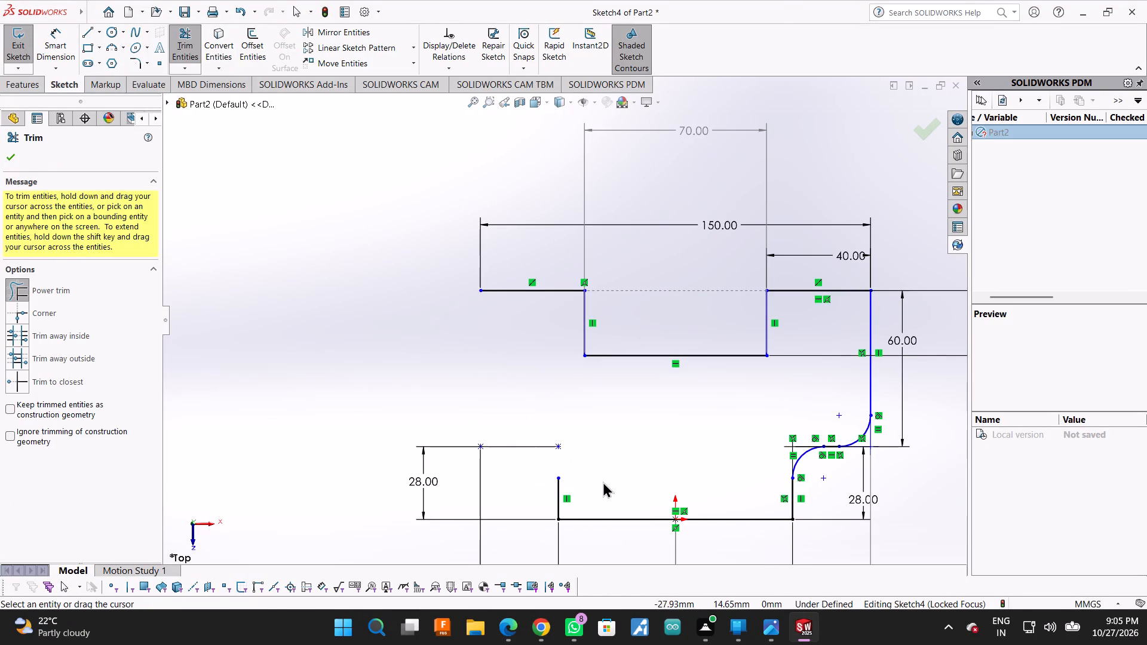
pyautogui.moveTo(578, 486); pyautogui.dragTo(542, 496)
pyautogui.scroll(3, 583, 473)
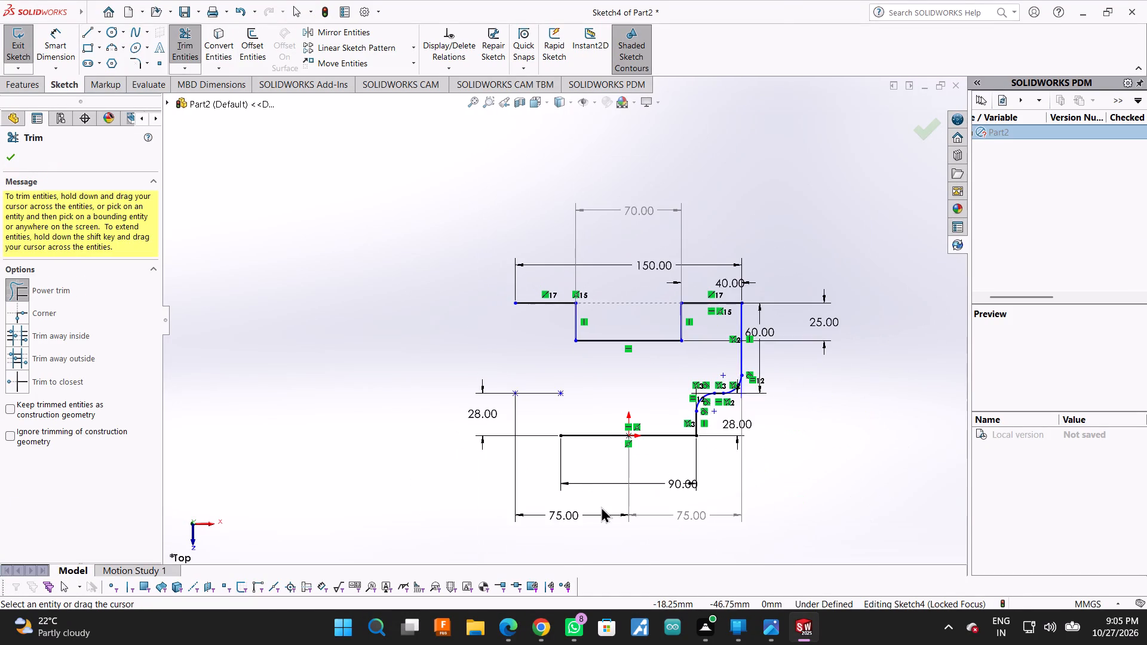
pyautogui.scroll(-1, 601, 507)
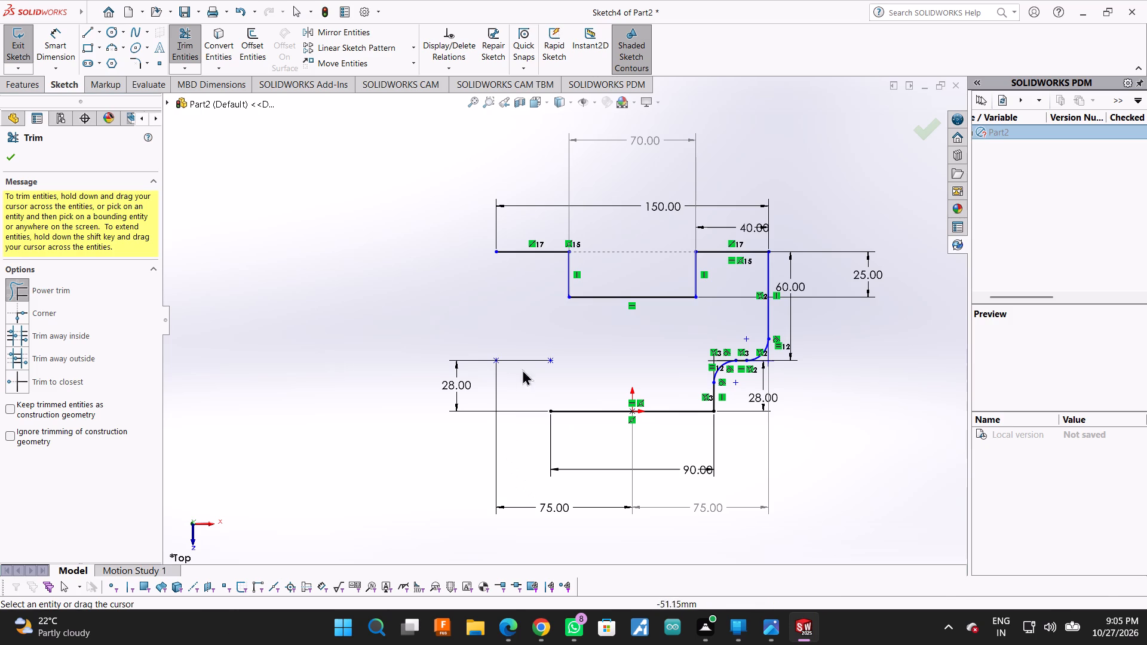
pyautogui.moveTo(484, 329); pyautogui.dragTo(546, 379)
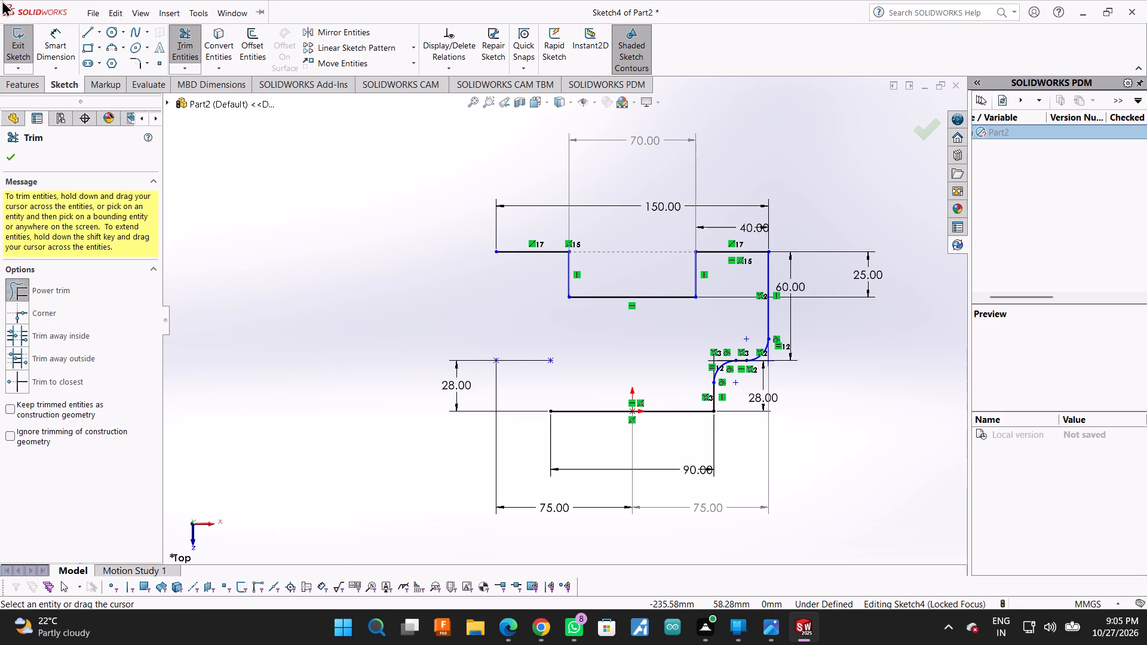
# Trim away the profile's right side: outer vertical edge, both rounded corners, short ledge and lower vertical edge down to the base line.
pyautogui.moveTo(799, 270); pyautogui.dragTo(752, 309)
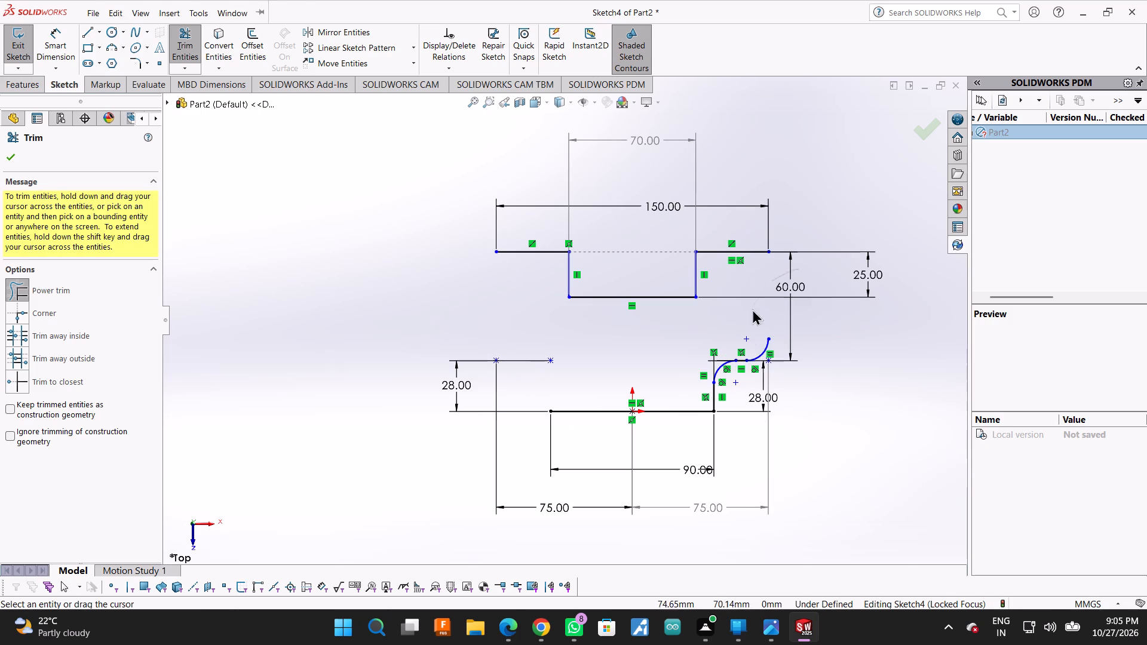
pyautogui.moveTo(752, 309); pyautogui.dragTo(760, 358)
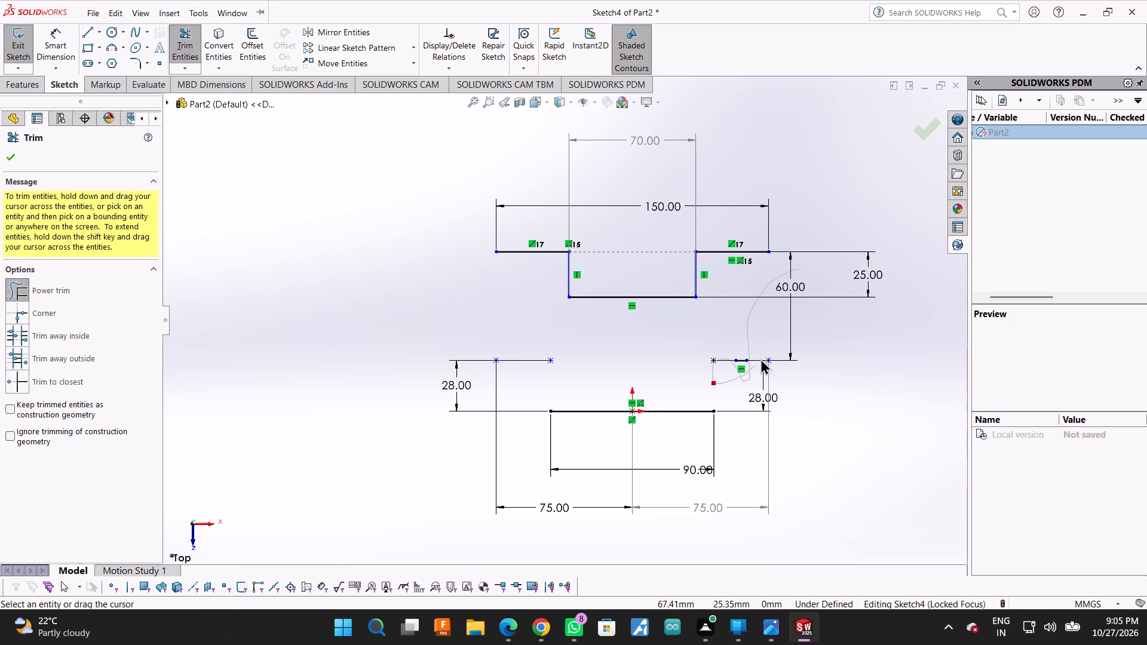
pyautogui.moveTo(760, 358); pyautogui.dragTo(743, 352)
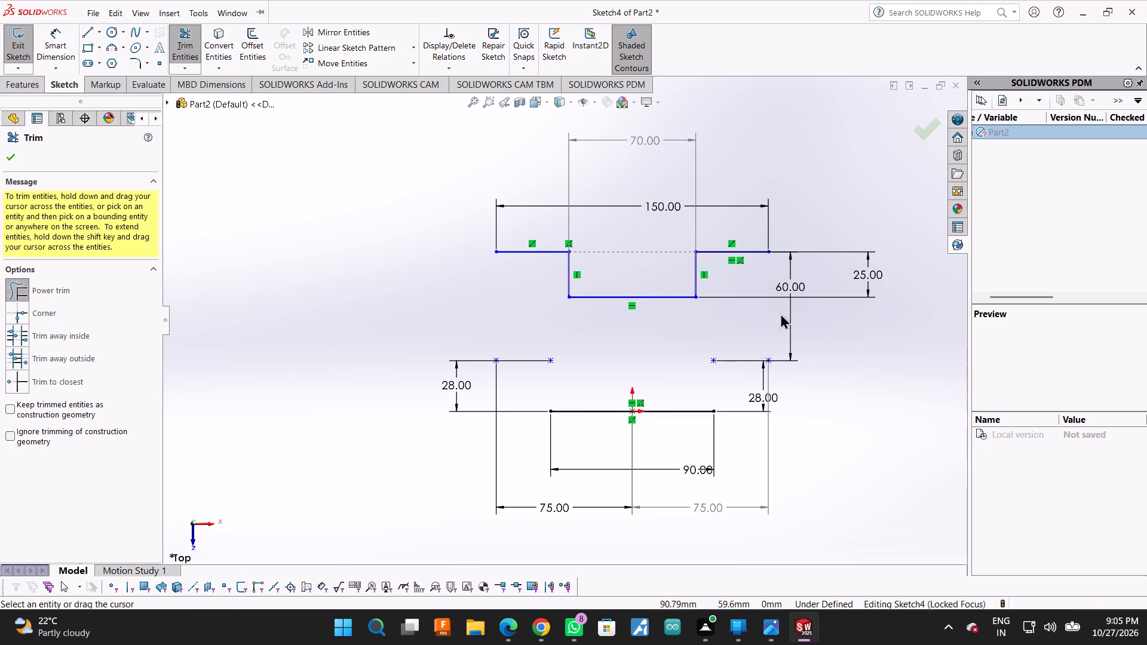
pyautogui.moveTo(740, 330); pyautogui.dragTo(739, 387)
pyautogui.moveTo(791, 322); pyautogui.dragTo(778, 370)
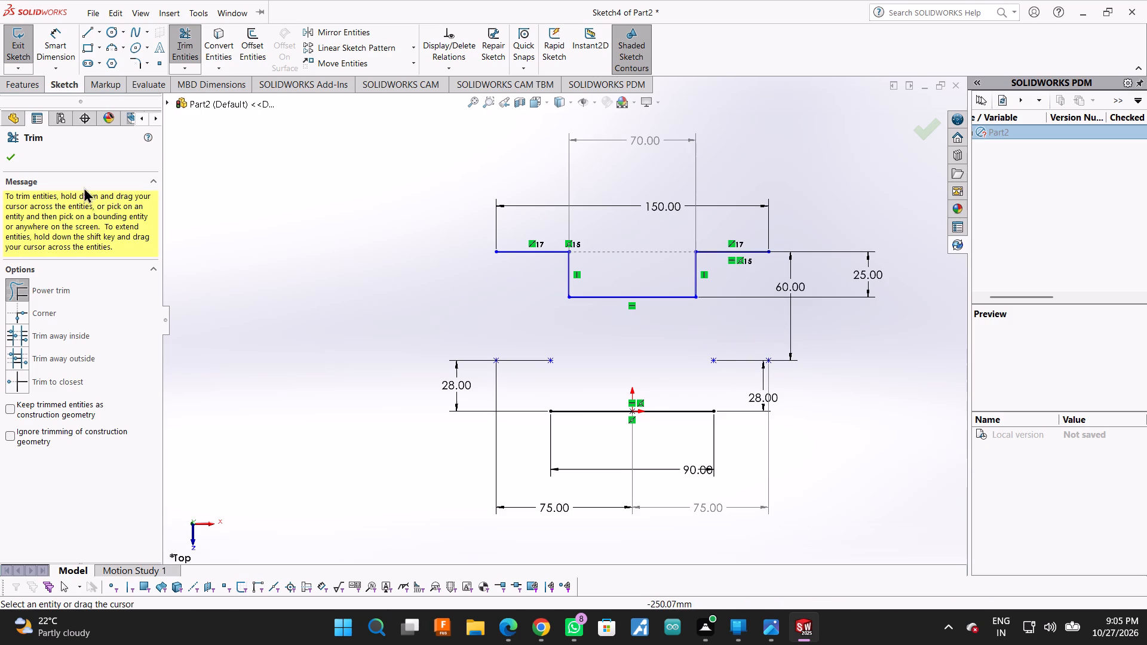
# Sketch a stepped left side from the top-left corner: about 14 mm down, 12 mm in, 46 mm down, across, and 28 mm down to the base.
pyautogui.click(84, 32)
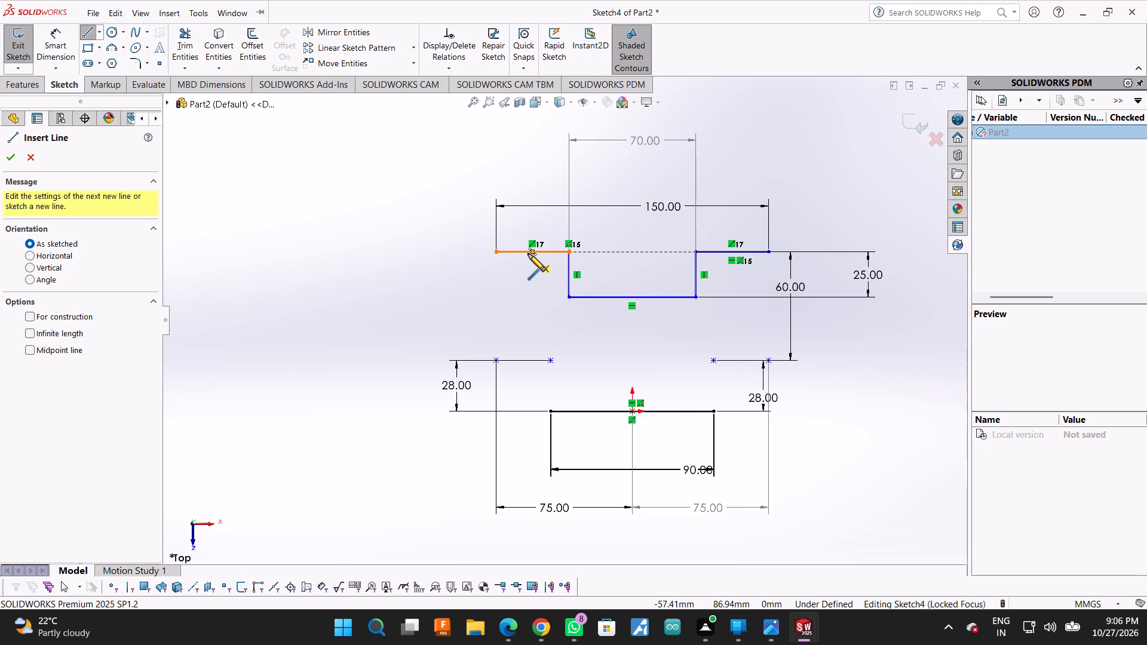
pyautogui.click(496, 254)
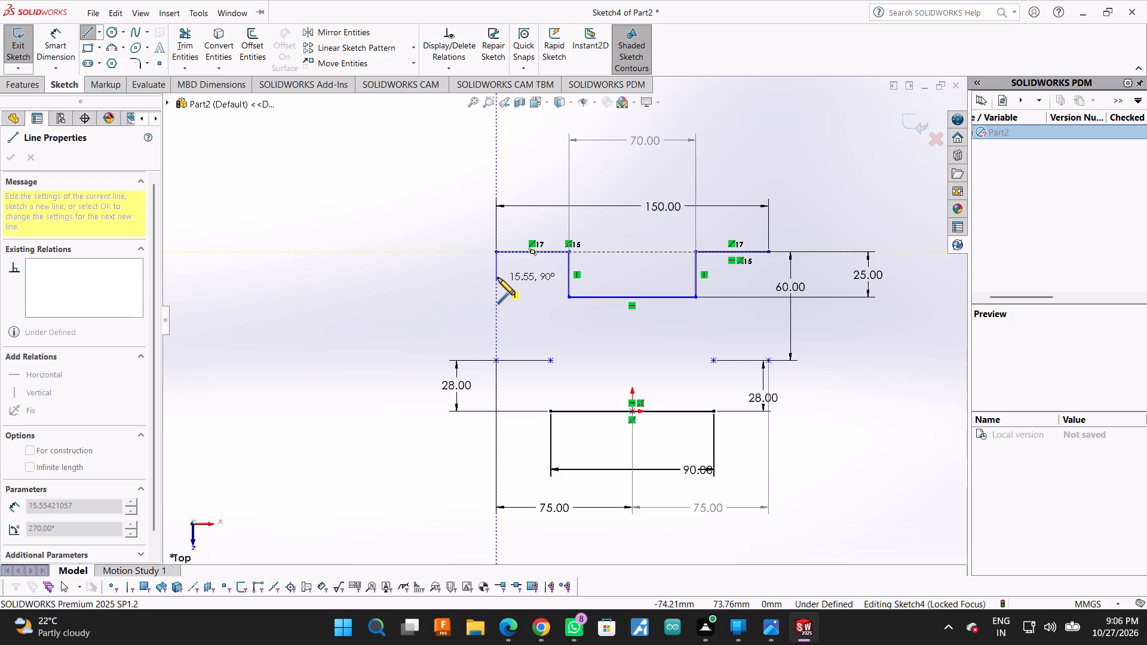
pyautogui.click(498, 278)
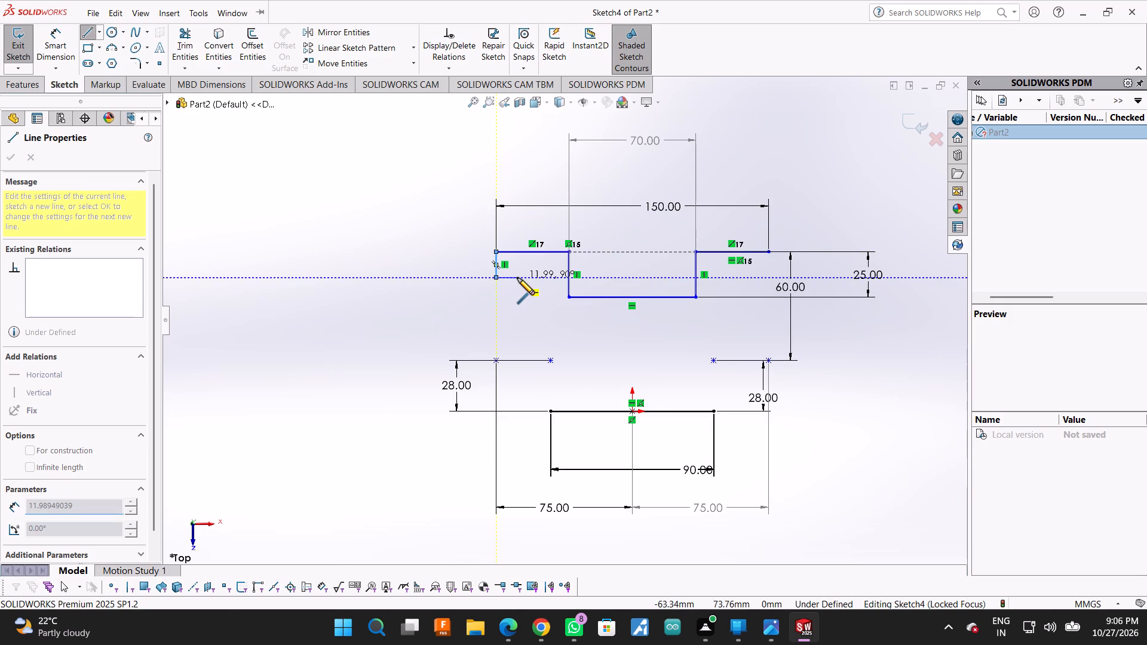
pyautogui.click(517, 278)
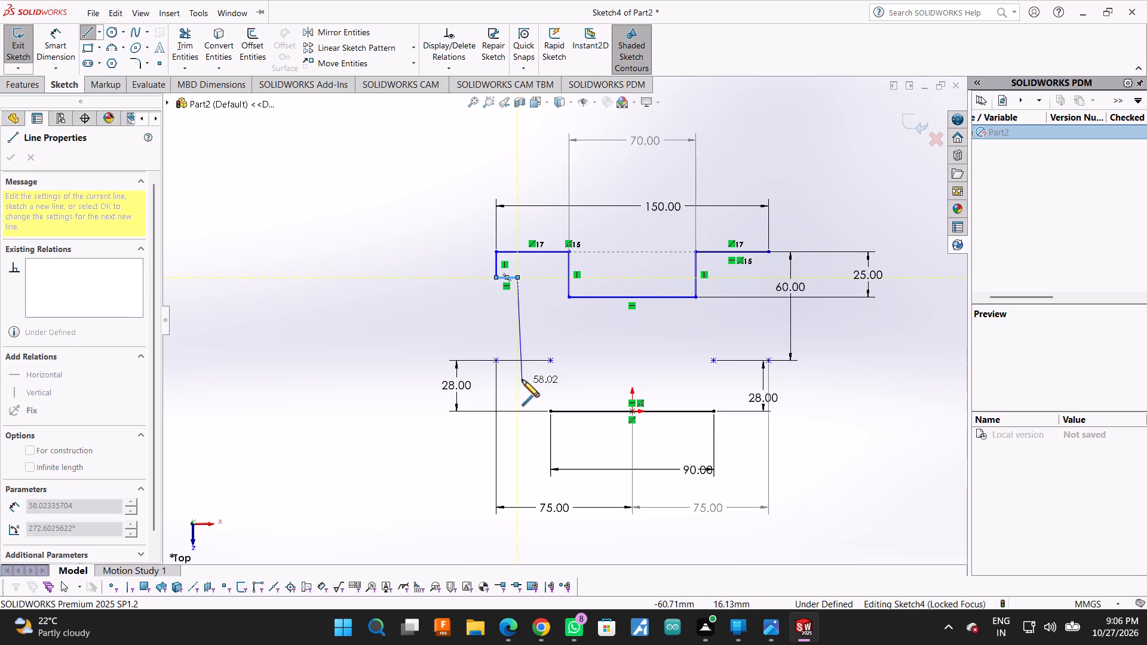
pyautogui.click(517, 360)
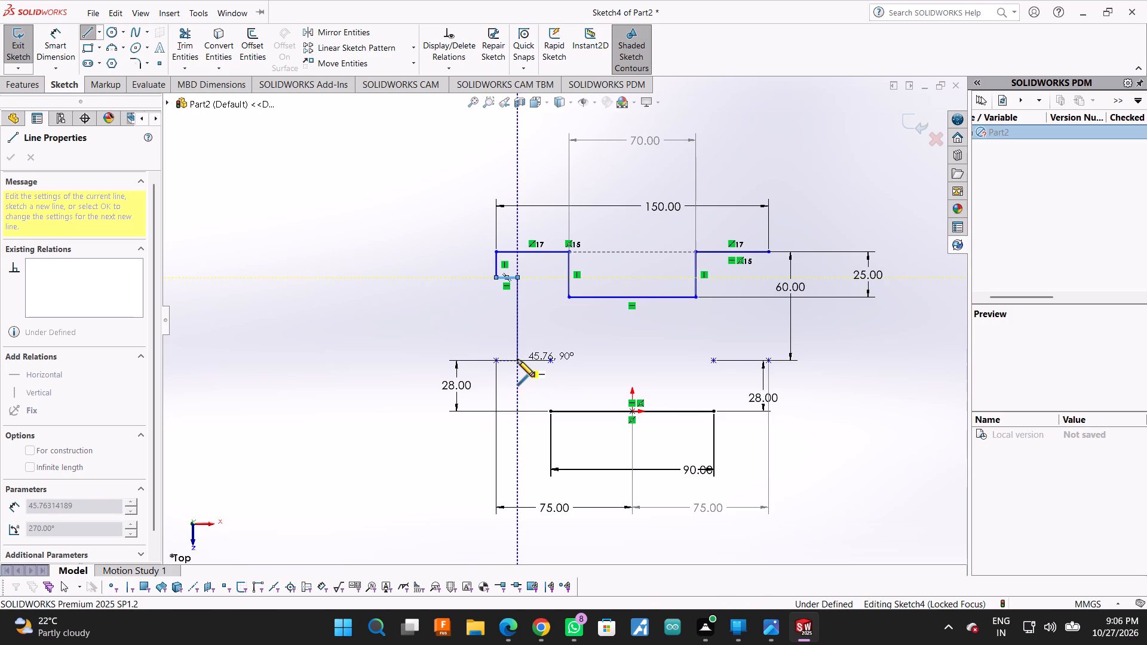
pyautogui.click(552, 360)
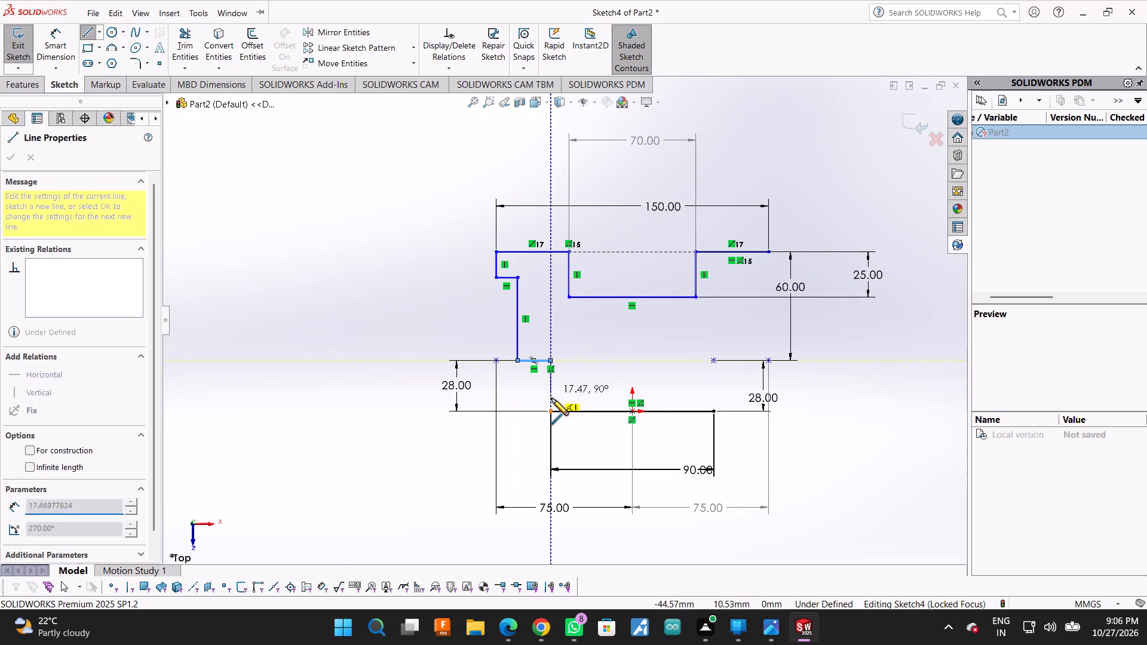
pyautogui.click(551, 411)
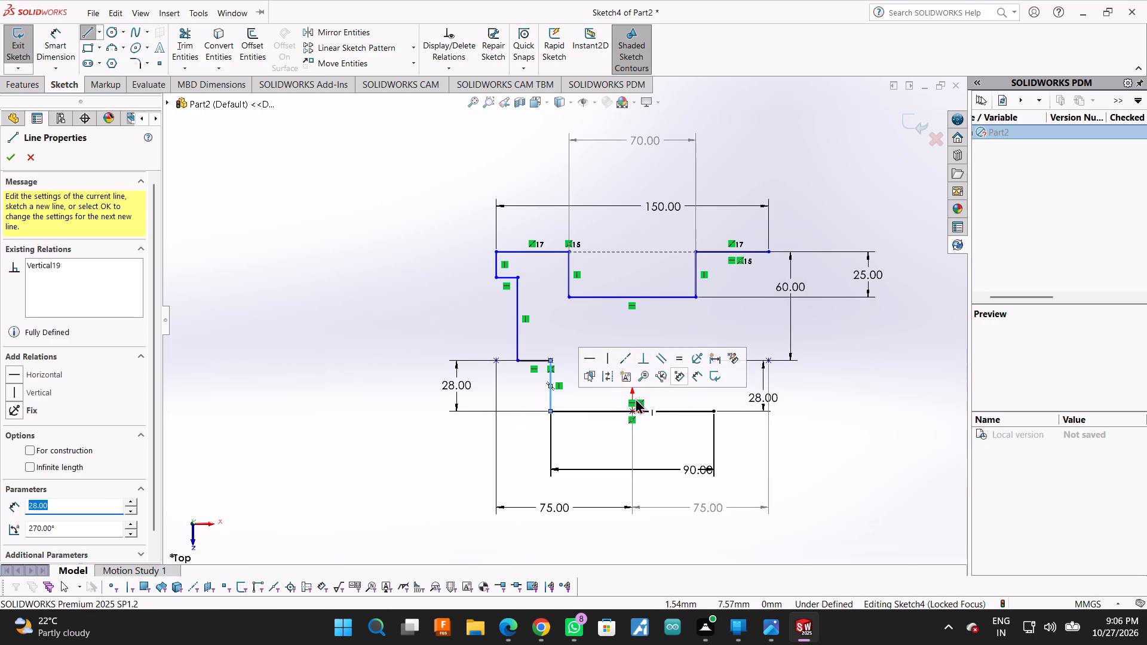
pyautogui.press('Escape')
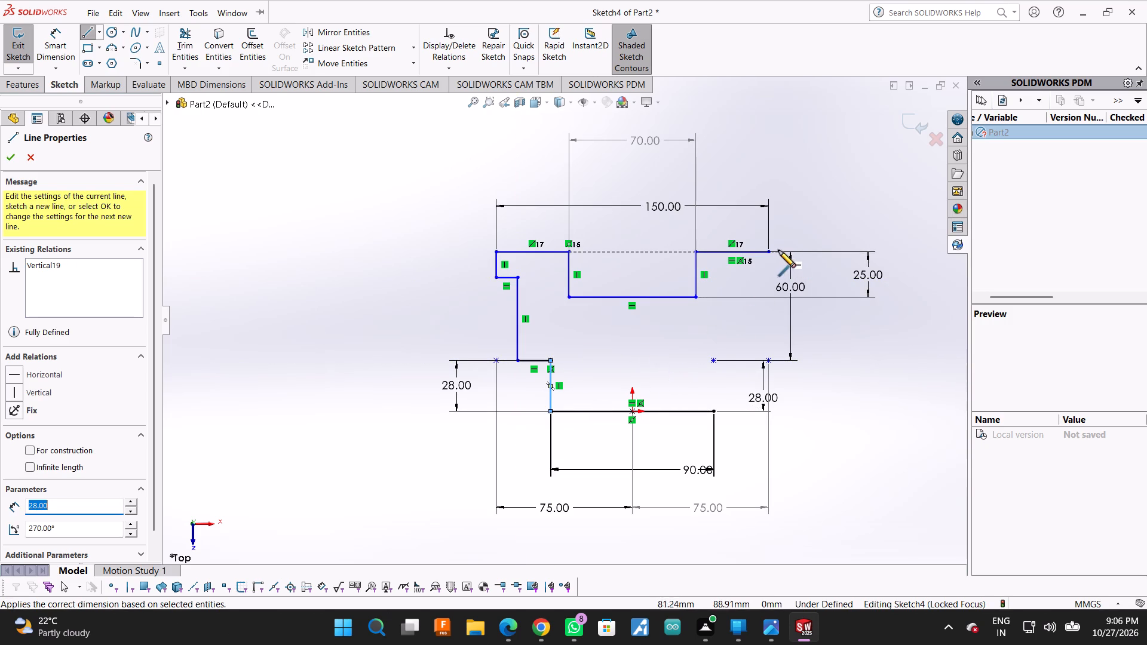
# Sketch a matching stepped right side: 12.5 mm down, a short way in, 47.5 mm down, across, and 28 mm down to the base line.
pyautogui.click(771, 253)
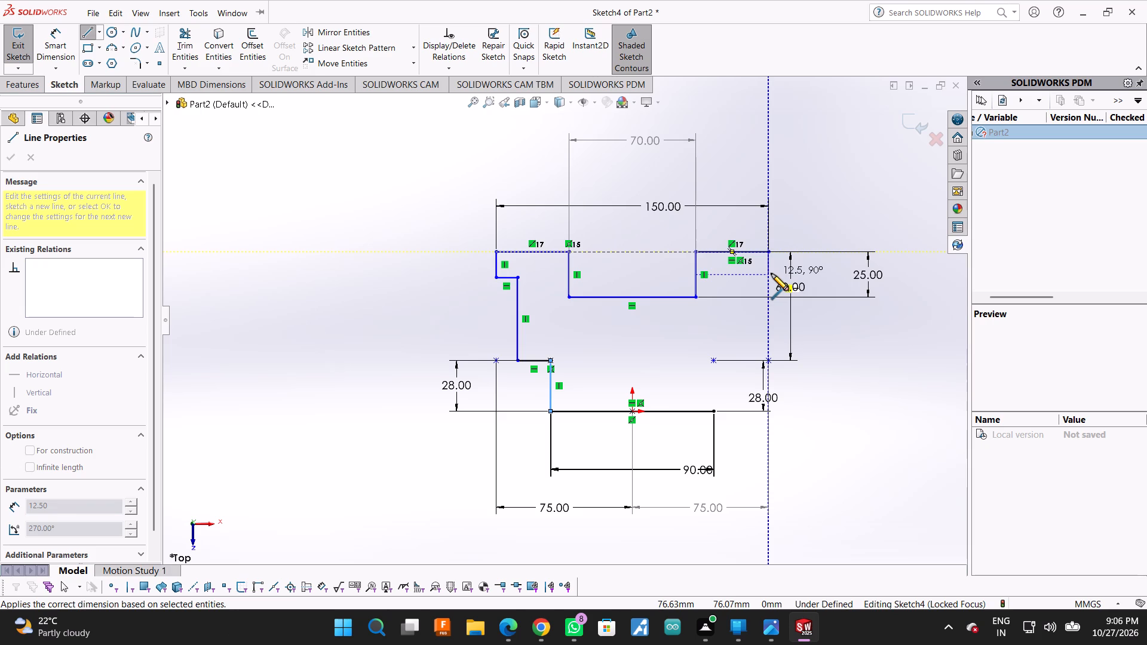
pyautogui.click(771, 274)
pyautogui.click(753, 275)
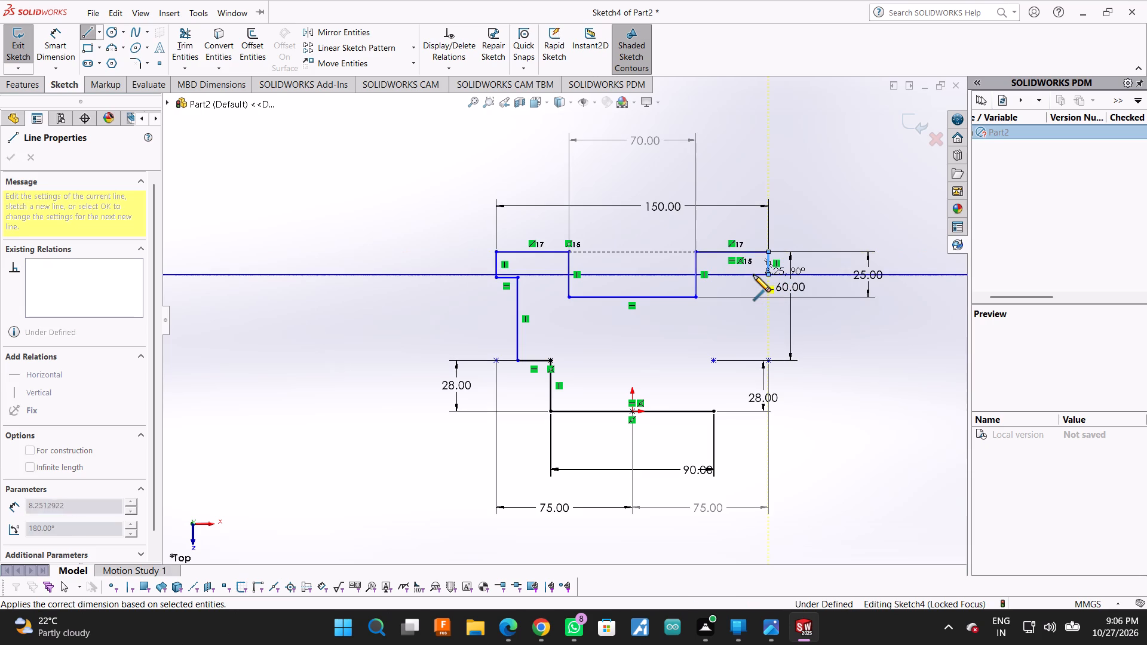
pyautogui.click(753, 360)
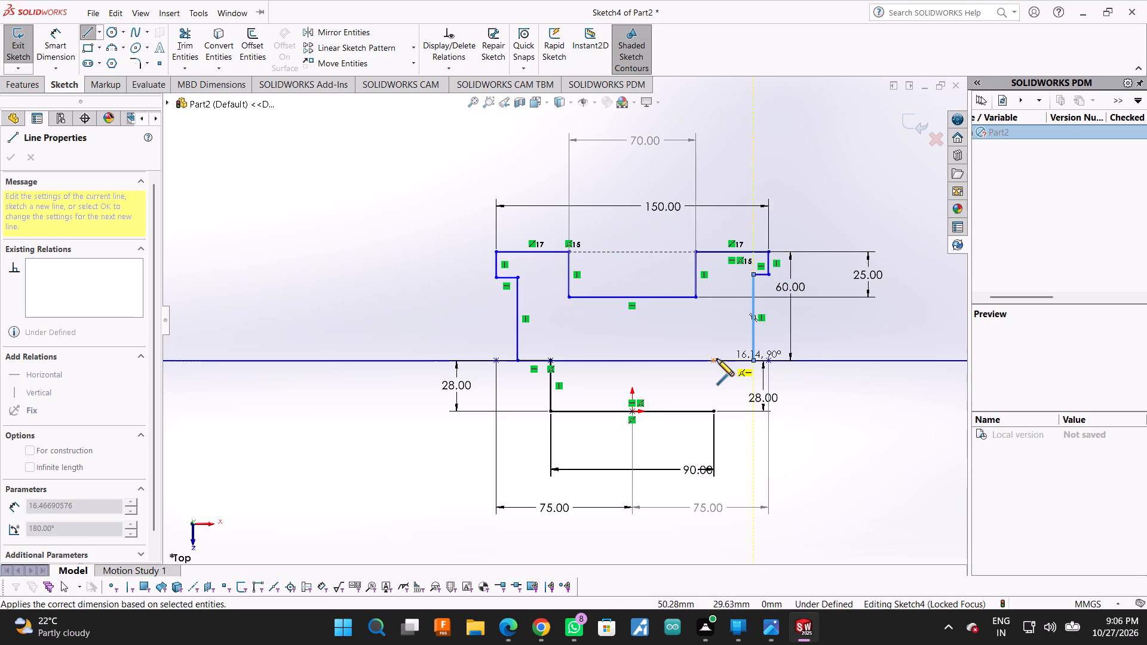
pyautogui.click(713, 361)
pyautogui.click(714, 410)
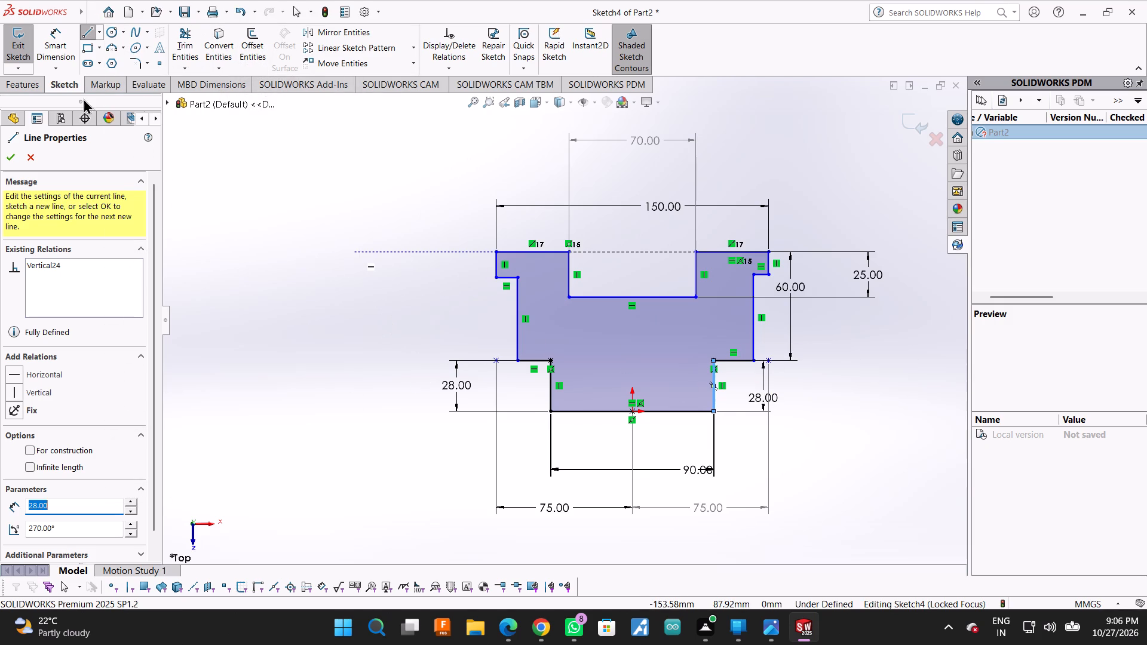
pyautogui.click(17, 159)
# Dimension the short vertical edge at the profile's upper-left corner to 10 mm.
pyautogui.click(50, 56)
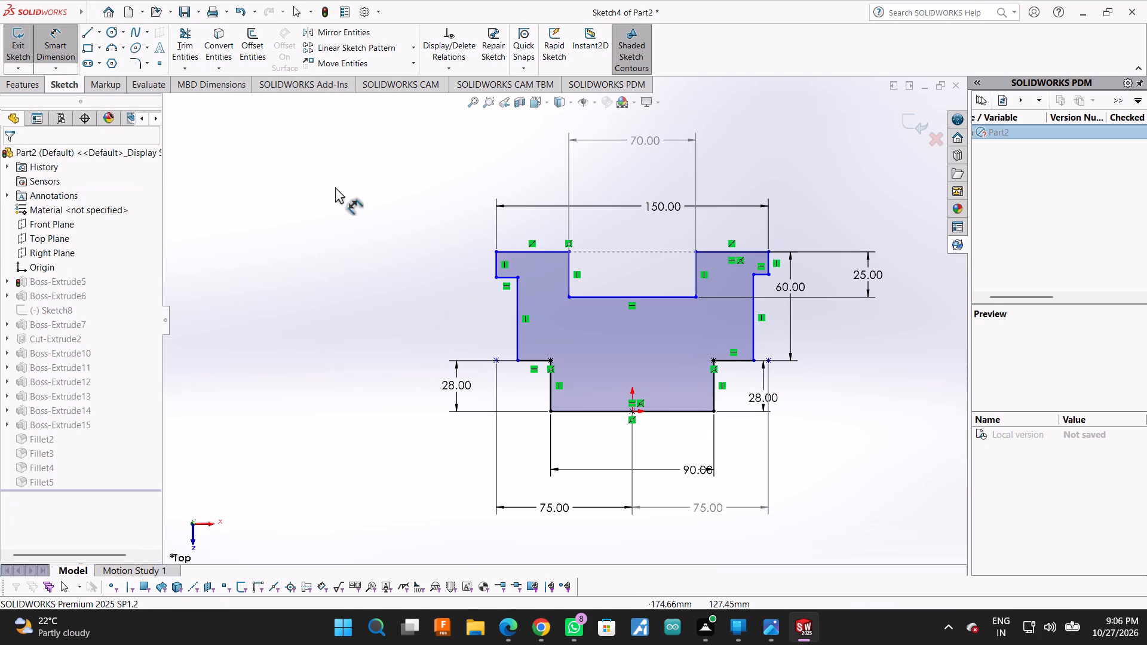
pyautogui.click(510, 282)
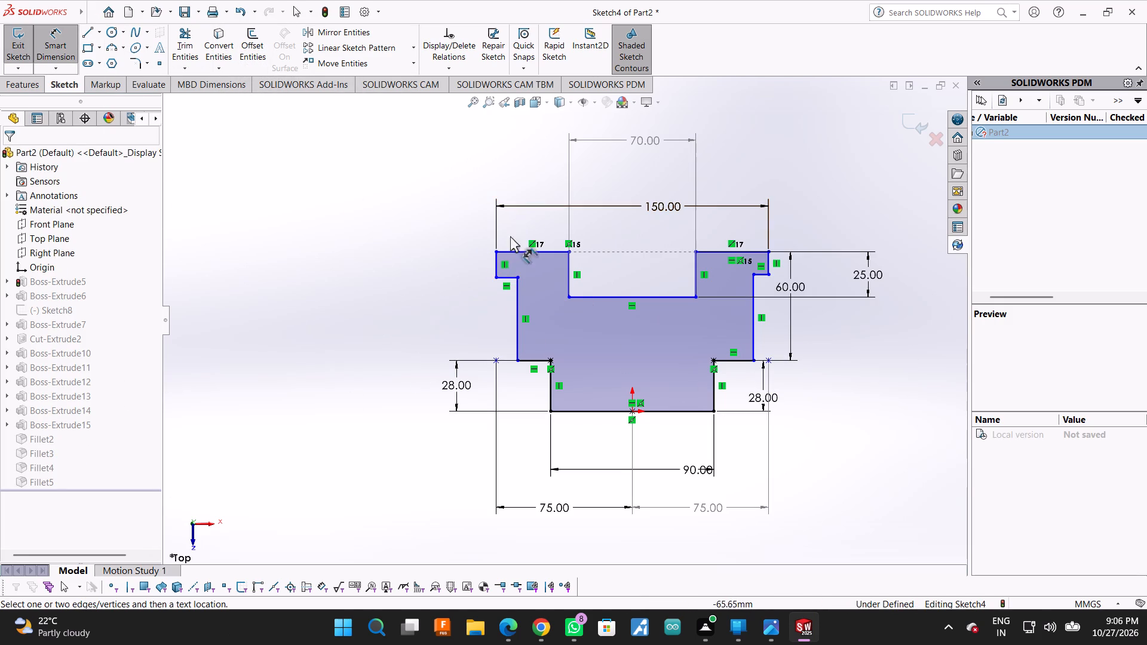
pyautogui.click(495, 263)
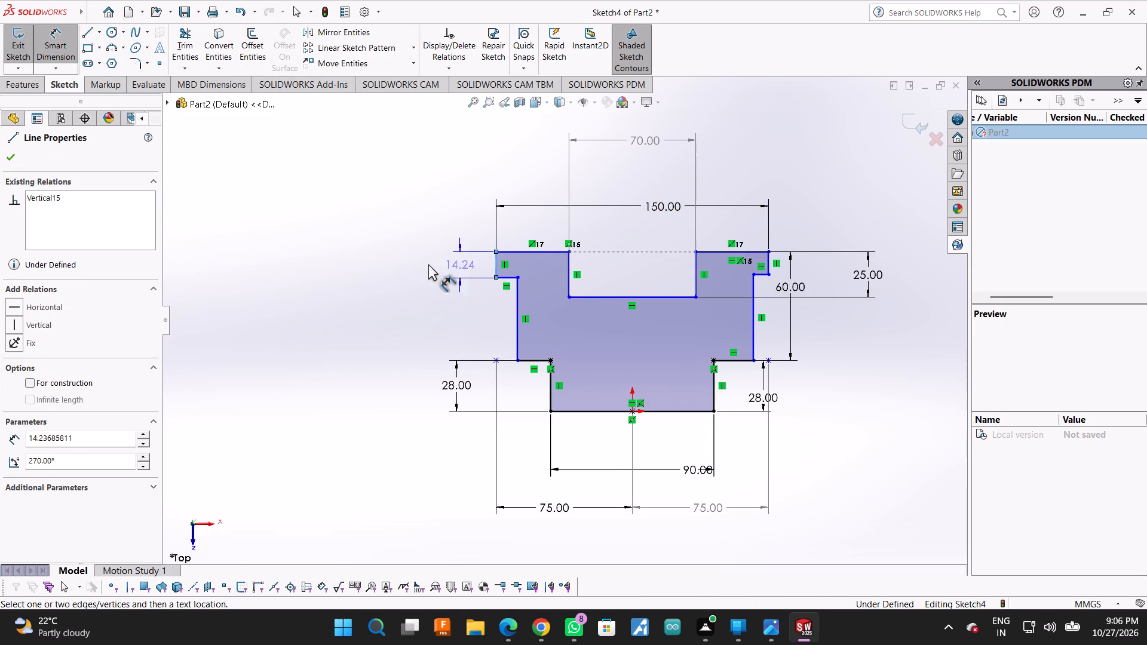
pyautogui.click(398, 262)
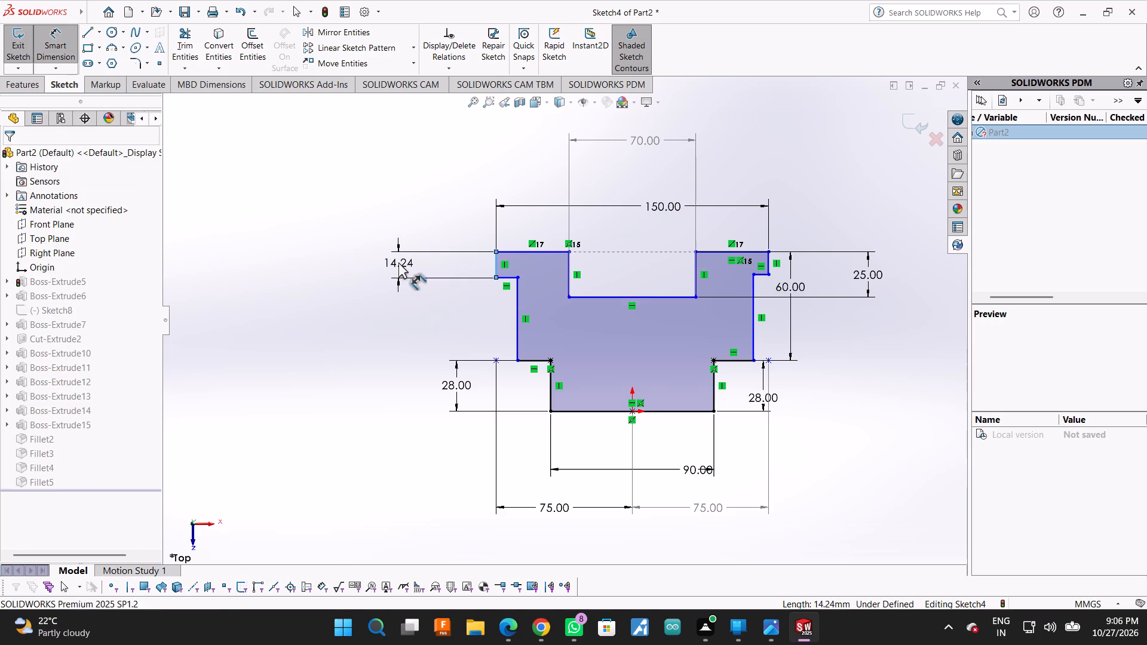
pyautogui.write('10')
pyautogui.press('Return')
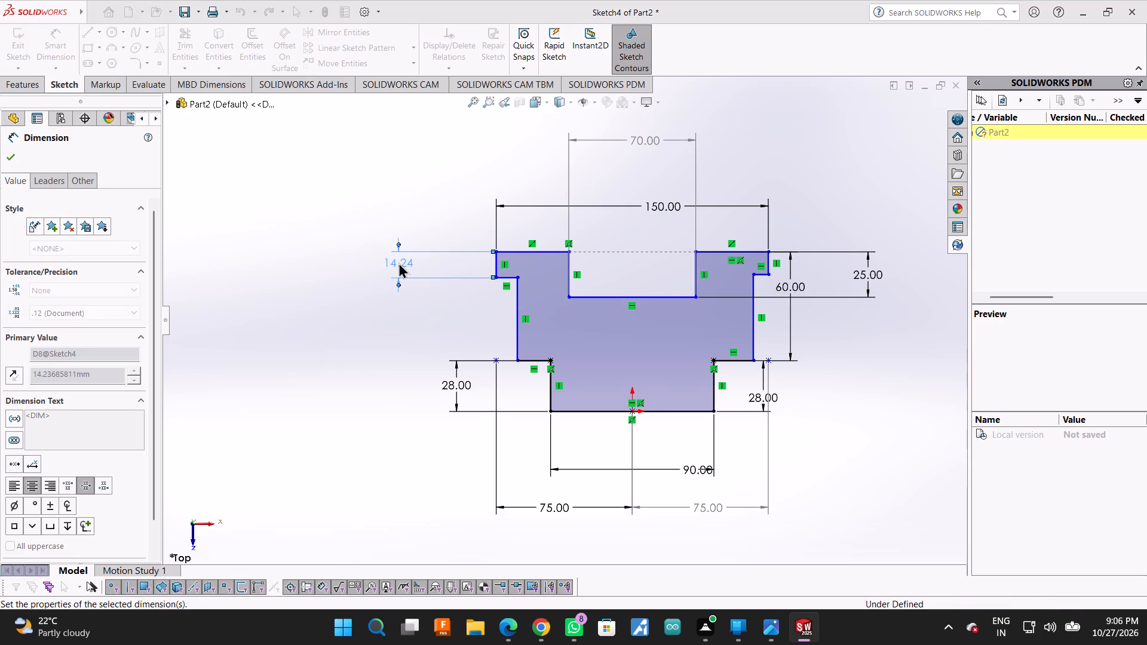
# Dimension the short vertical edge at the profile's upper-right corner to 10 mm.
pyautogui.click(767, 266)
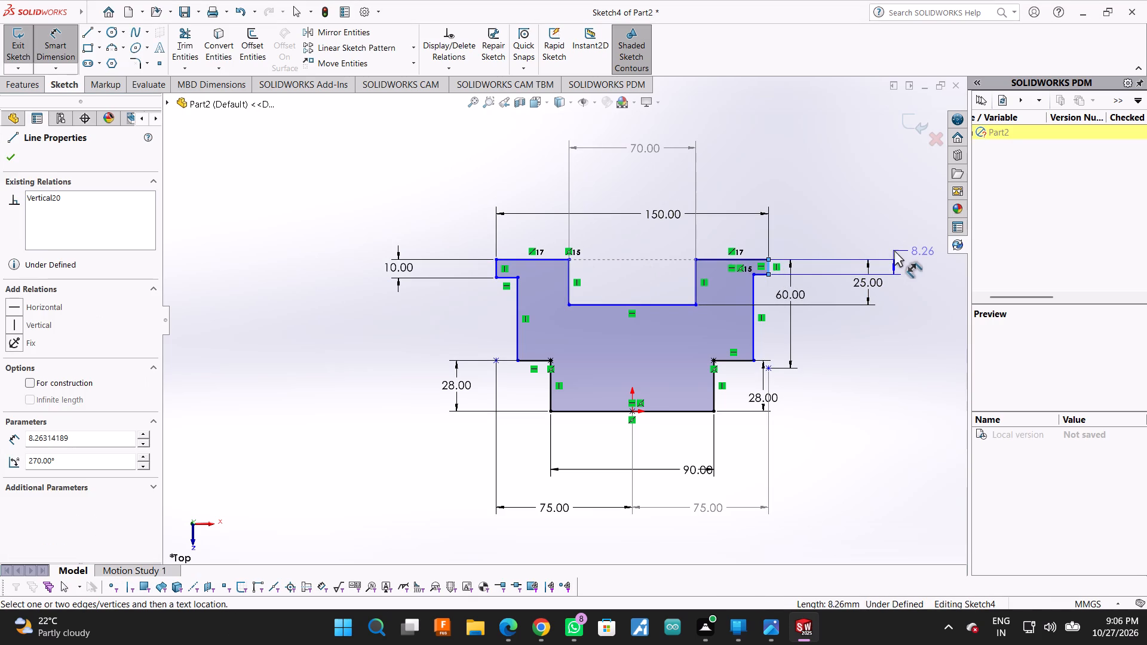
pyautogui.click(894, 250)
pyautogui.write('10')
pyautogui.press('Return')
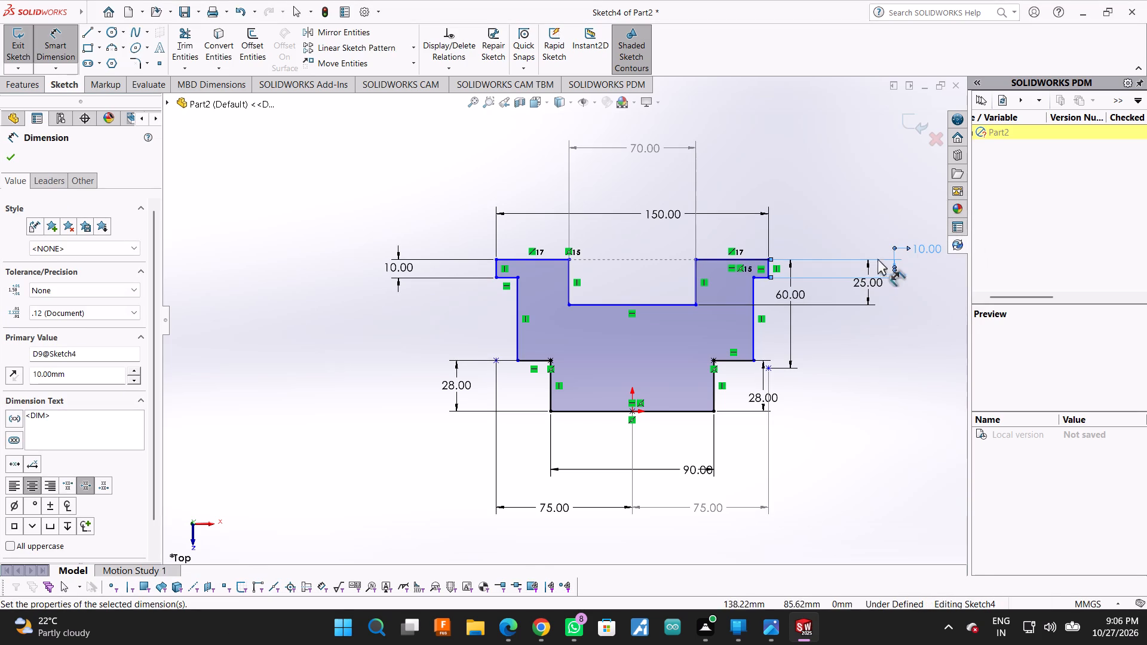
pyautogui.click(808, 210)
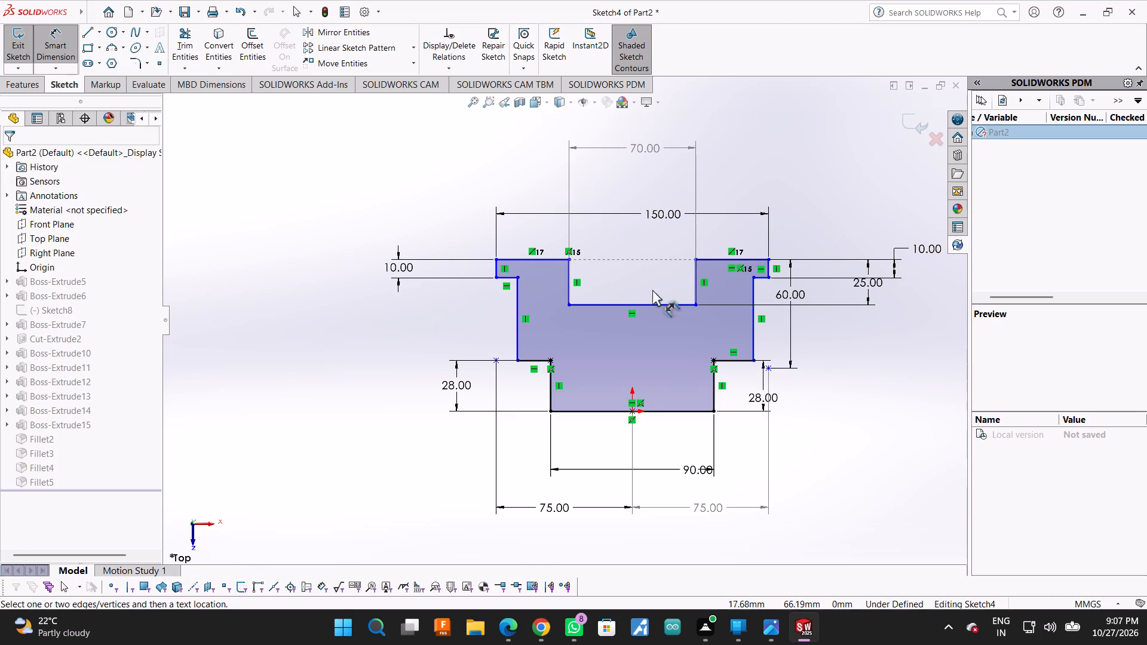
# Dimension the depth of the profile's top notch along its left edge as a driven dimension.
pyautogui.click(566, 283)
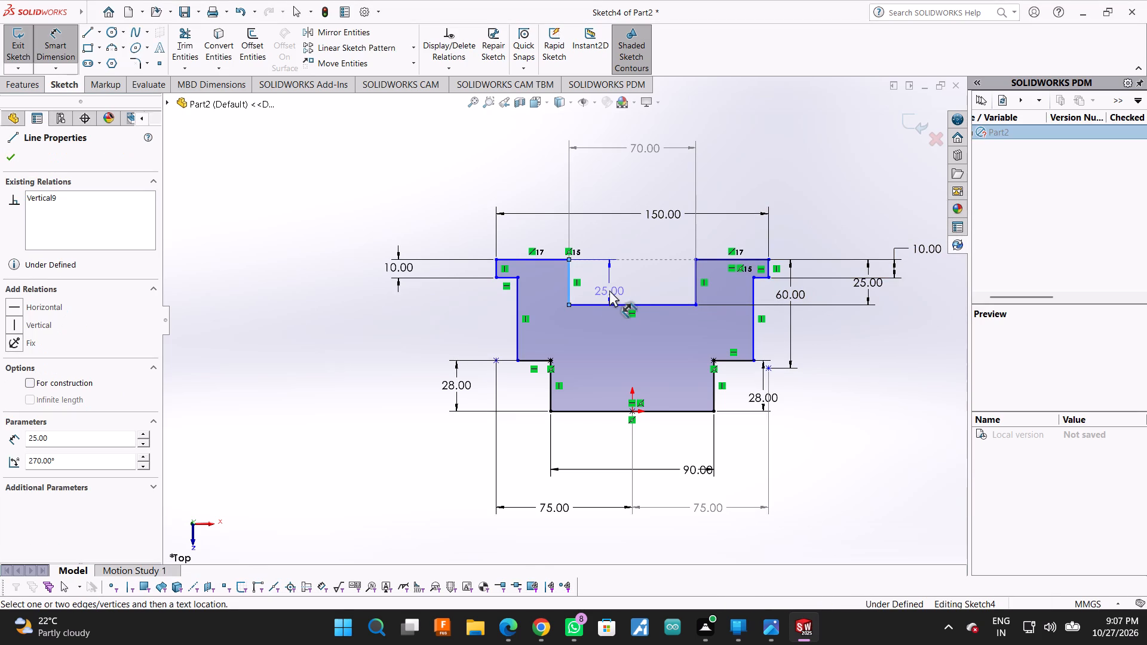
pyautogui.click(621, 283)
pyautogui.click(645, 298)
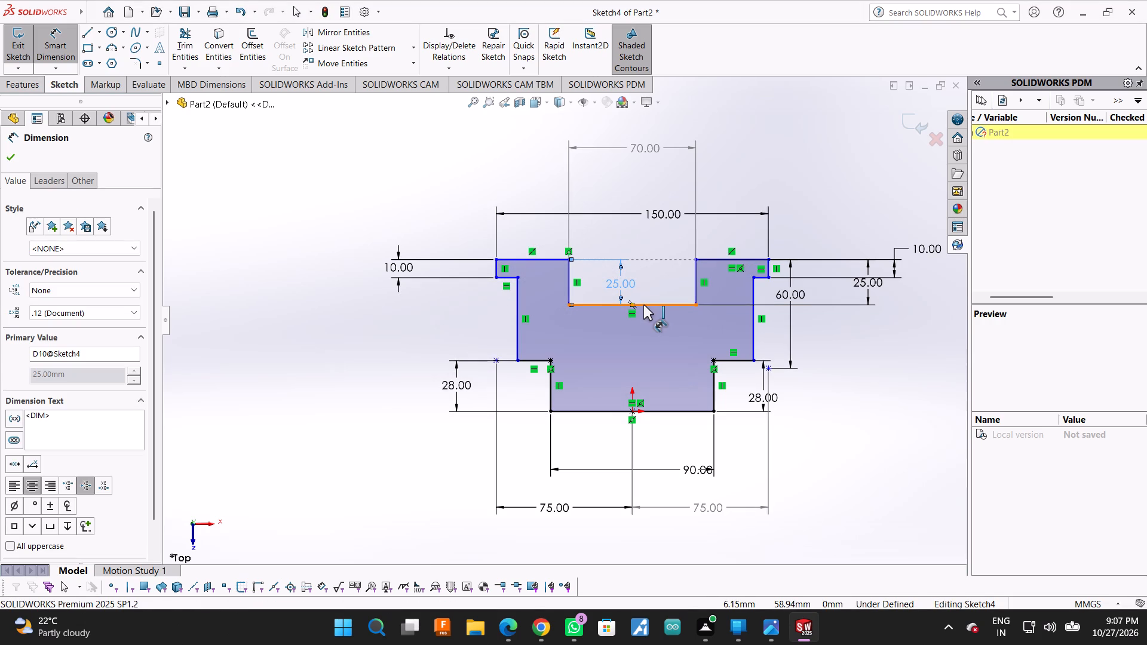
pyautogui.click(643, 305)
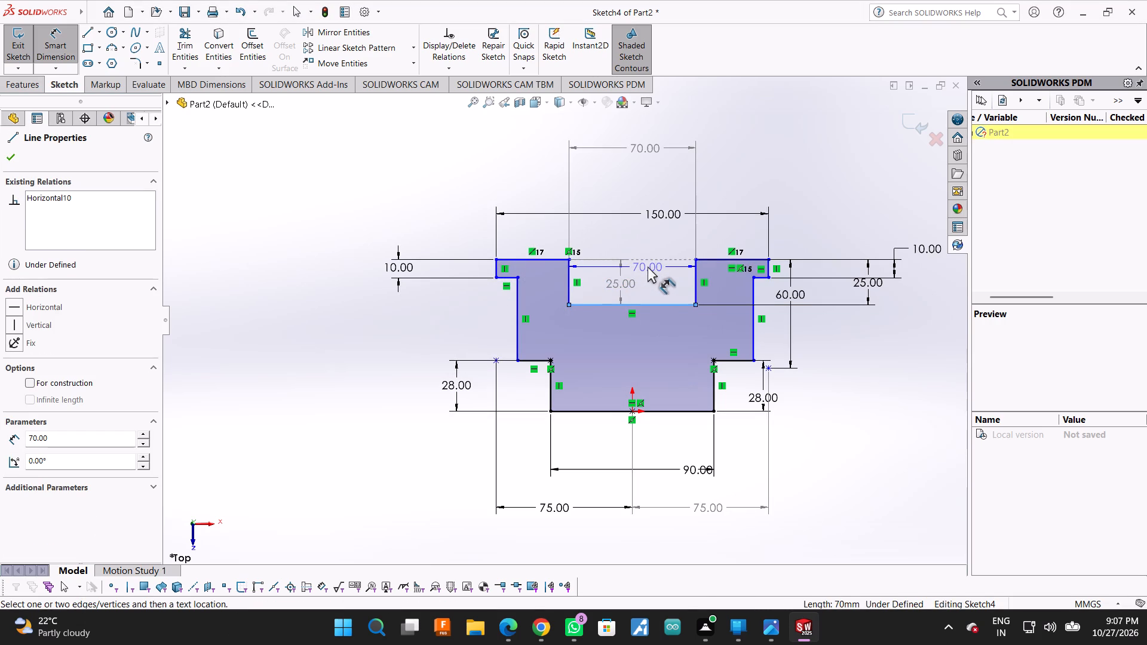
pyautogui.press('Escape')
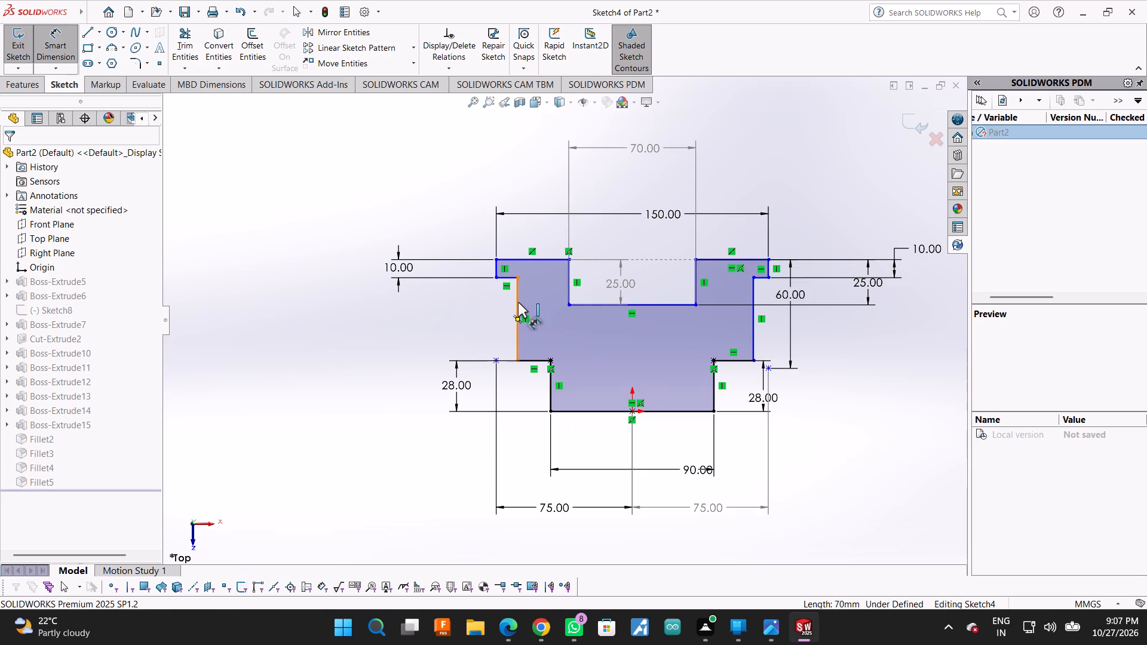
# Dimension the long vertical edge on the profile's left side to 38 mm.
pyautogui.click(518, 302)
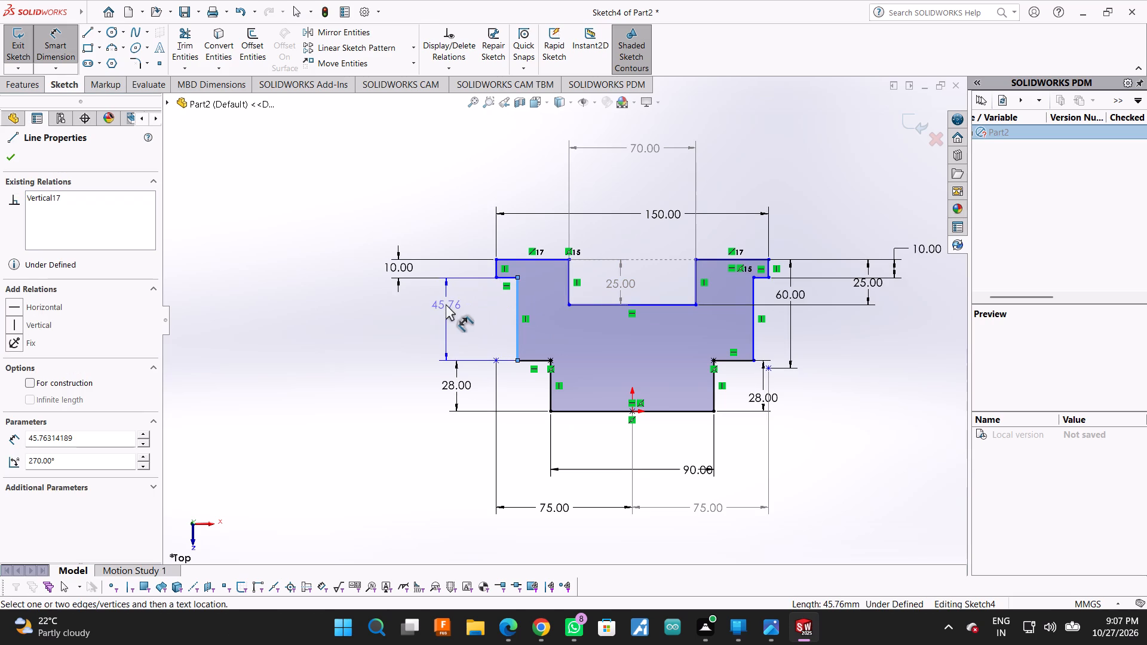
pyautogui.click(445, 304)
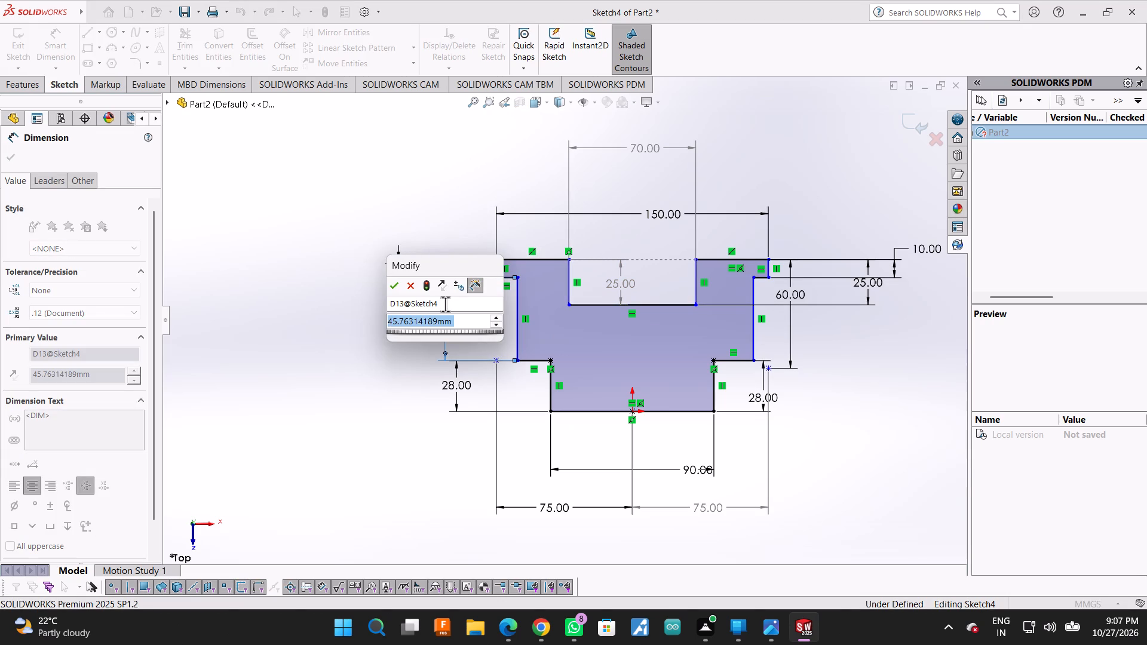
pyautogui.write('38')
pyautogui.press('Return')
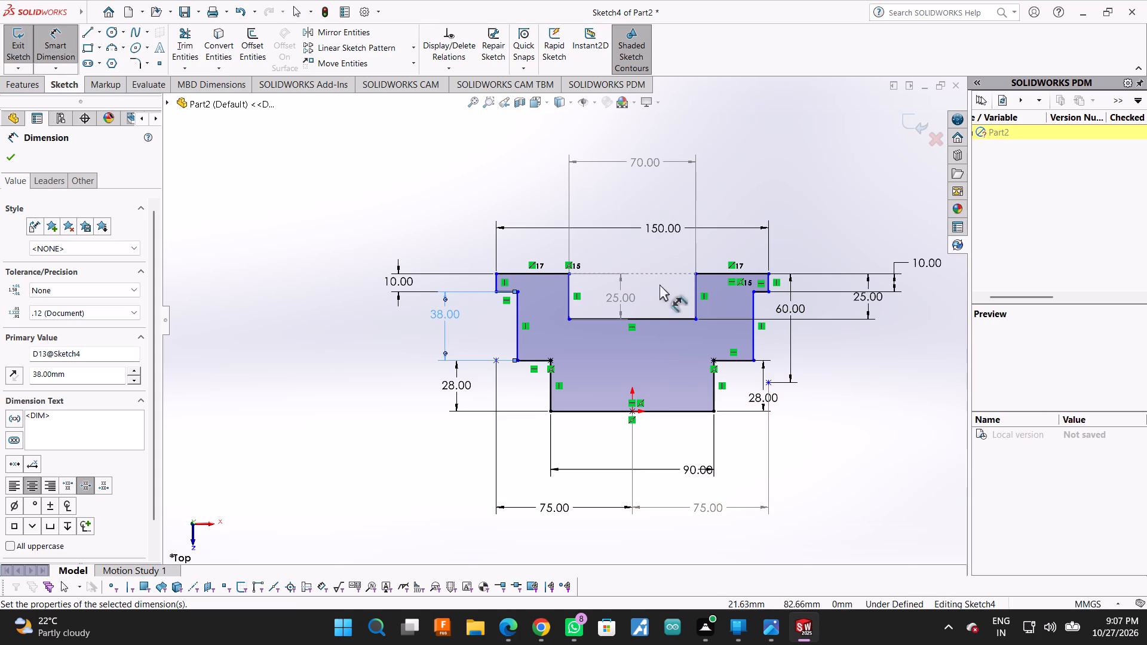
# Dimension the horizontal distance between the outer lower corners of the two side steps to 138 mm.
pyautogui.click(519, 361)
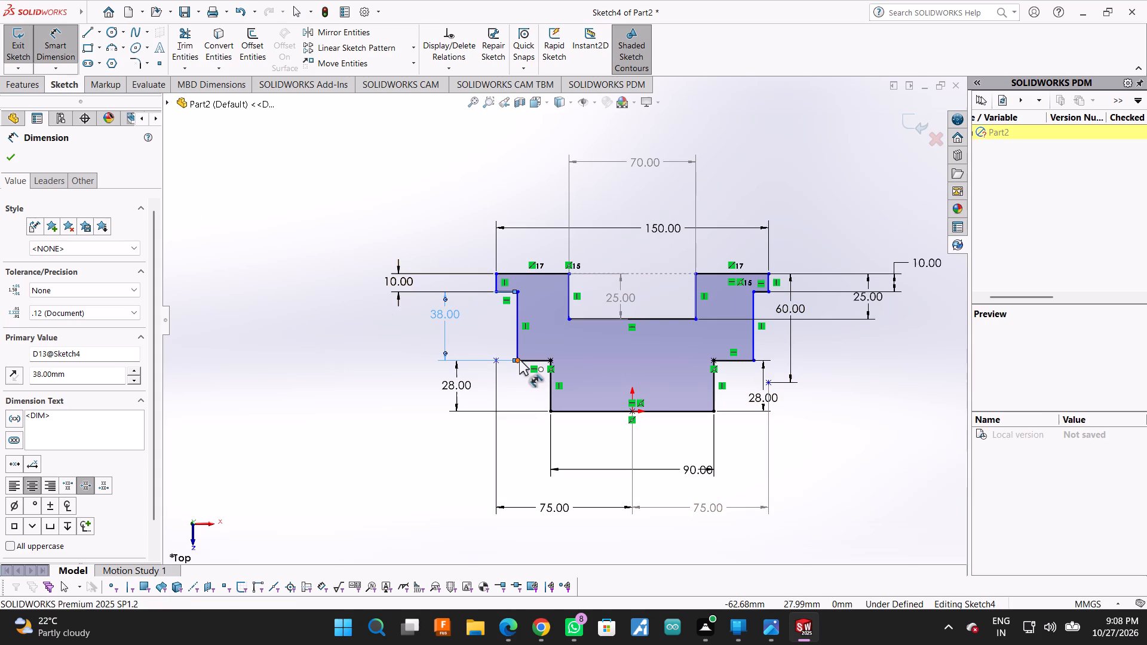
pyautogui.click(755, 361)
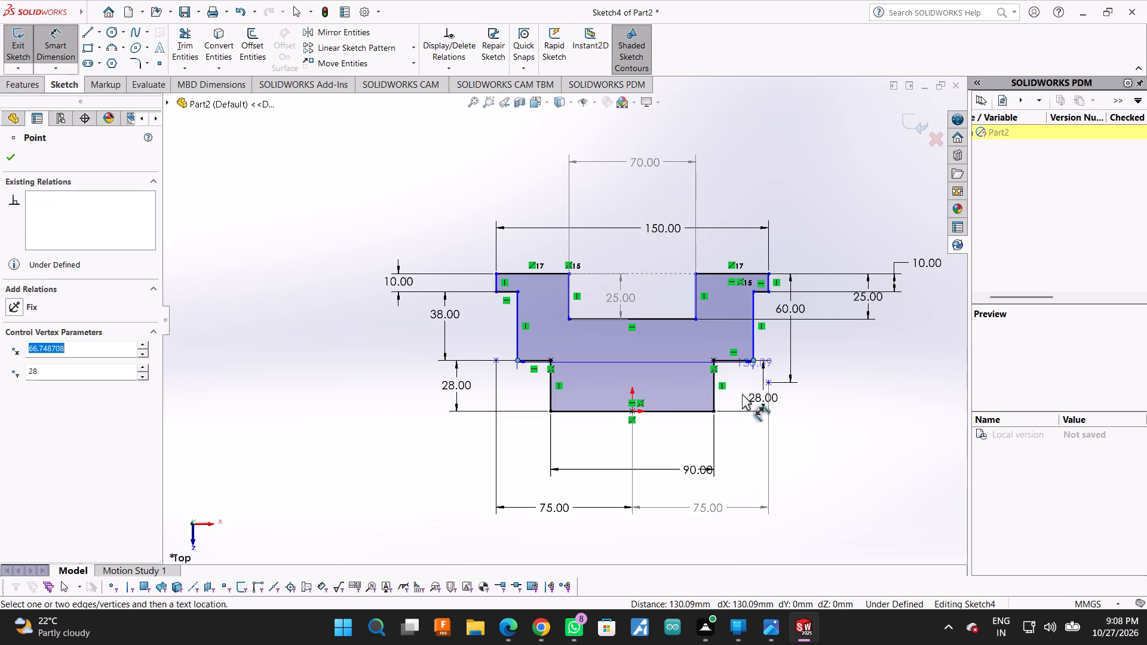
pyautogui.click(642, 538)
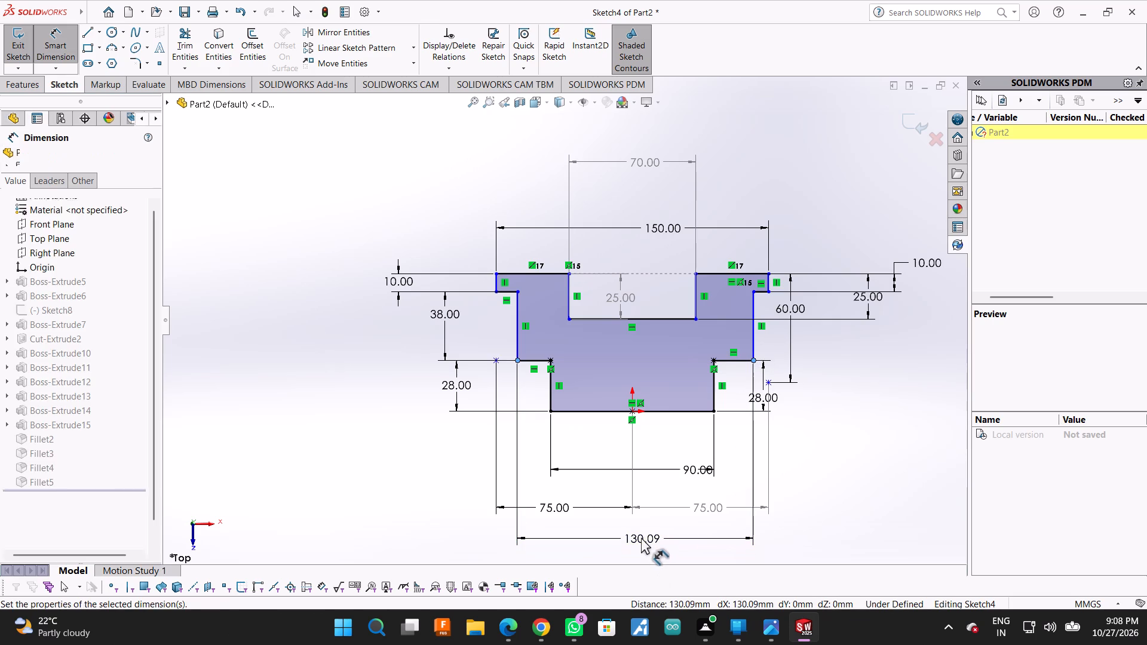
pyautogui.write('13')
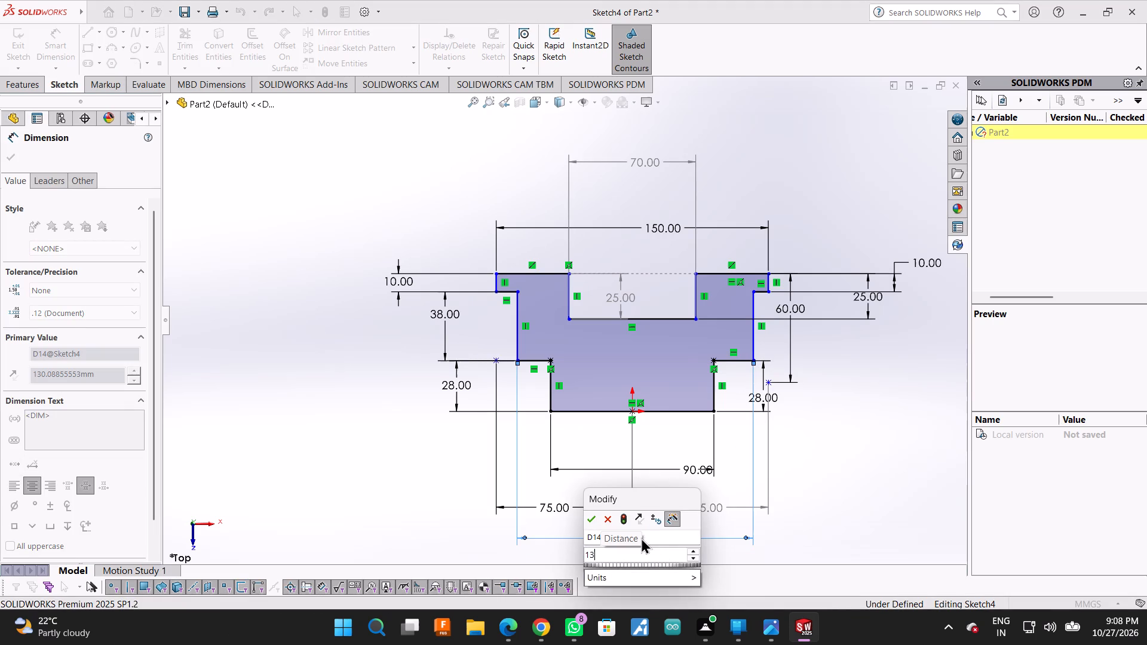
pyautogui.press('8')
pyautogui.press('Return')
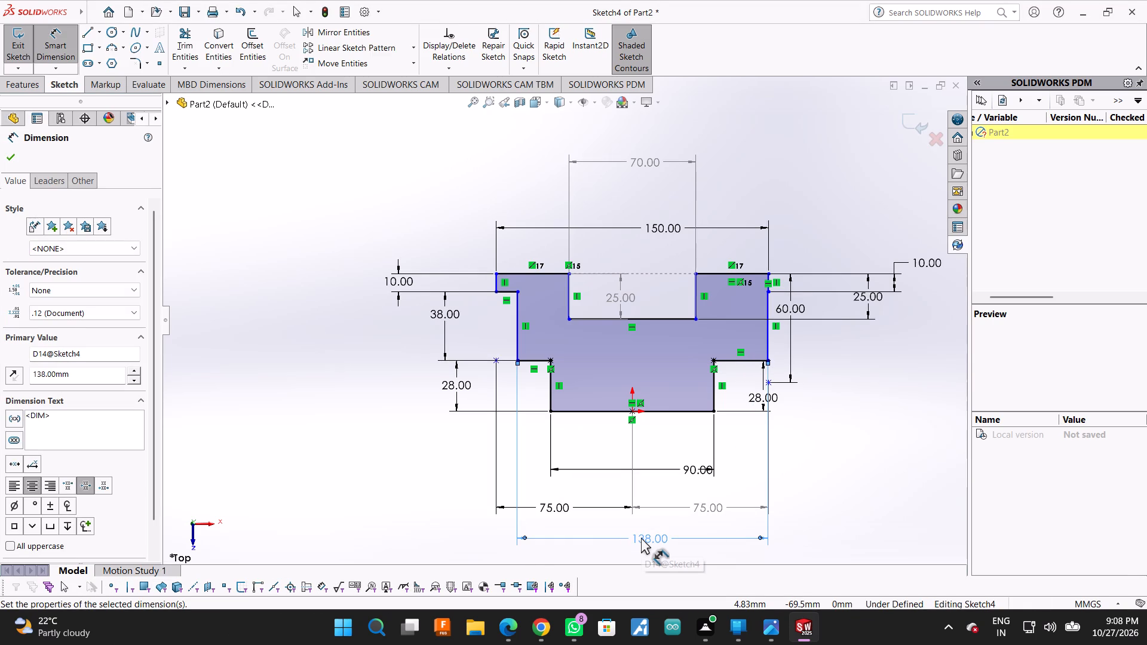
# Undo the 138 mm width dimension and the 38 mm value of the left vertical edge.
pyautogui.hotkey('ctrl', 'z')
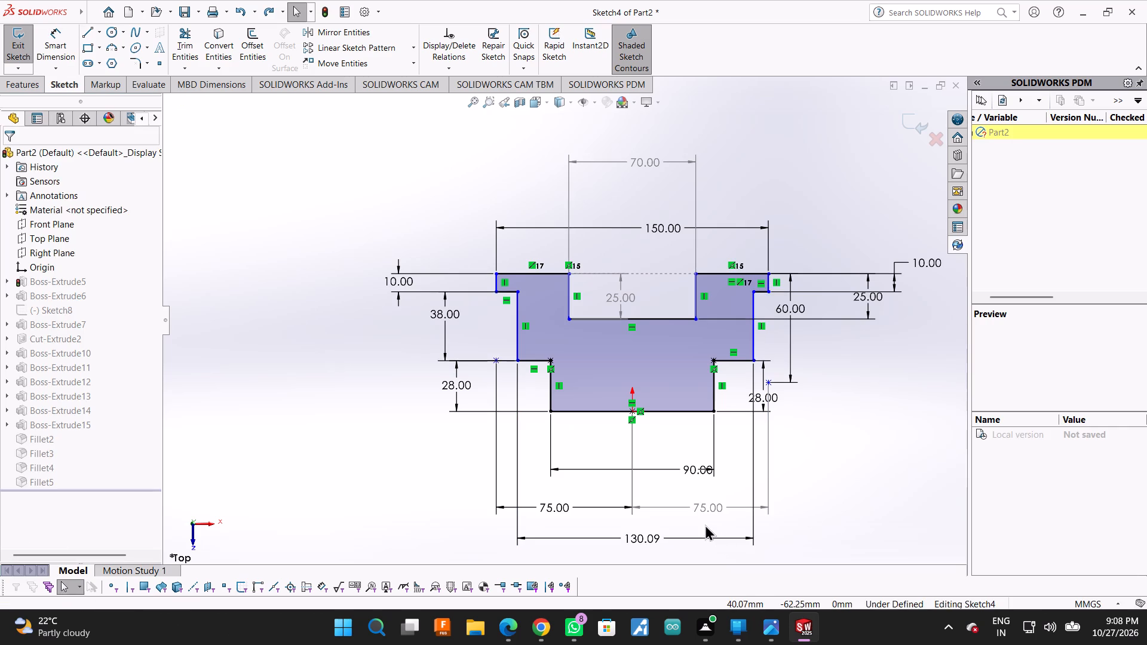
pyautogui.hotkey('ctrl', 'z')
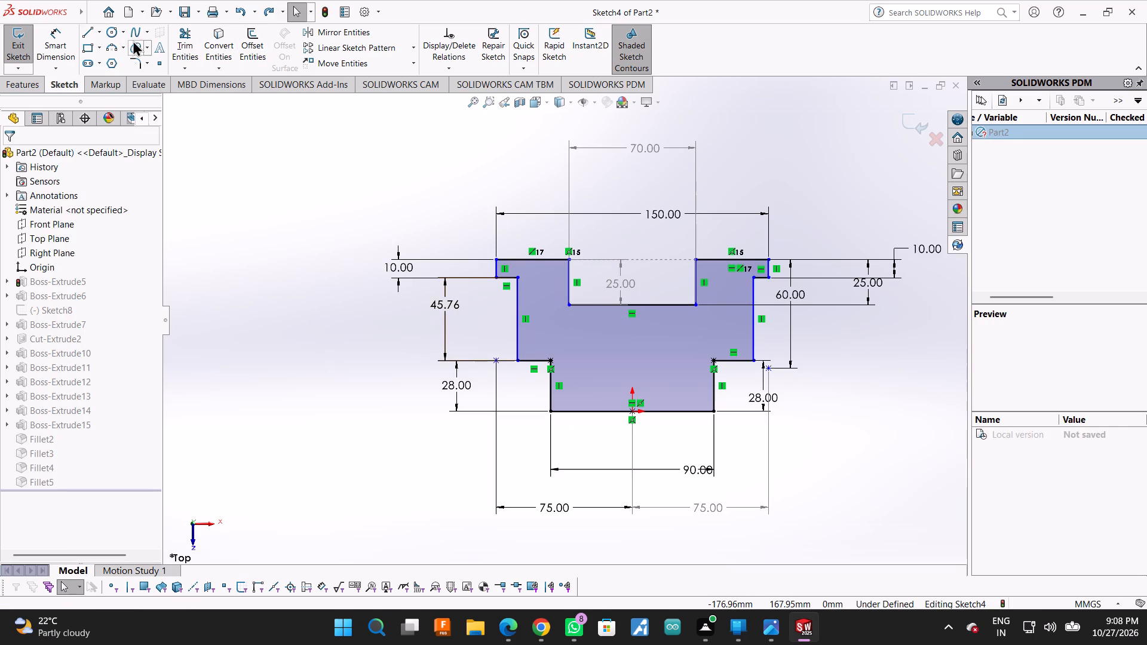
# Set the dimension of the long vertical edge on the profile's left side to 38 mm.
pyautogui.click(443, 313)
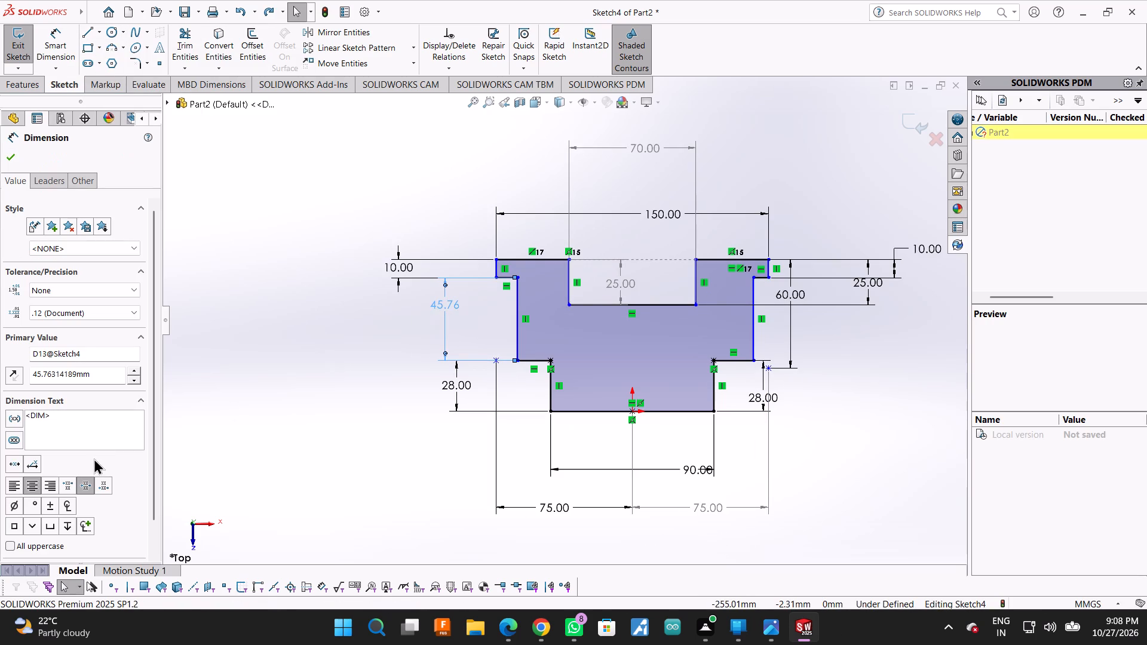
pyautogui.doubleClick(73, 374)
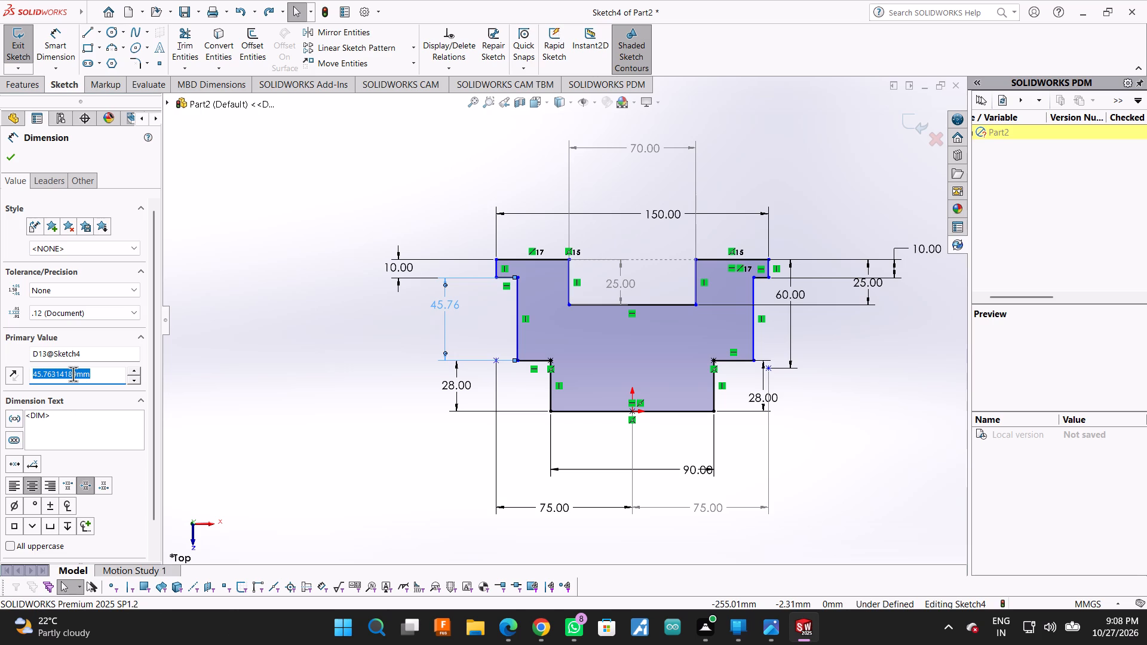
pyautogui.write('25')
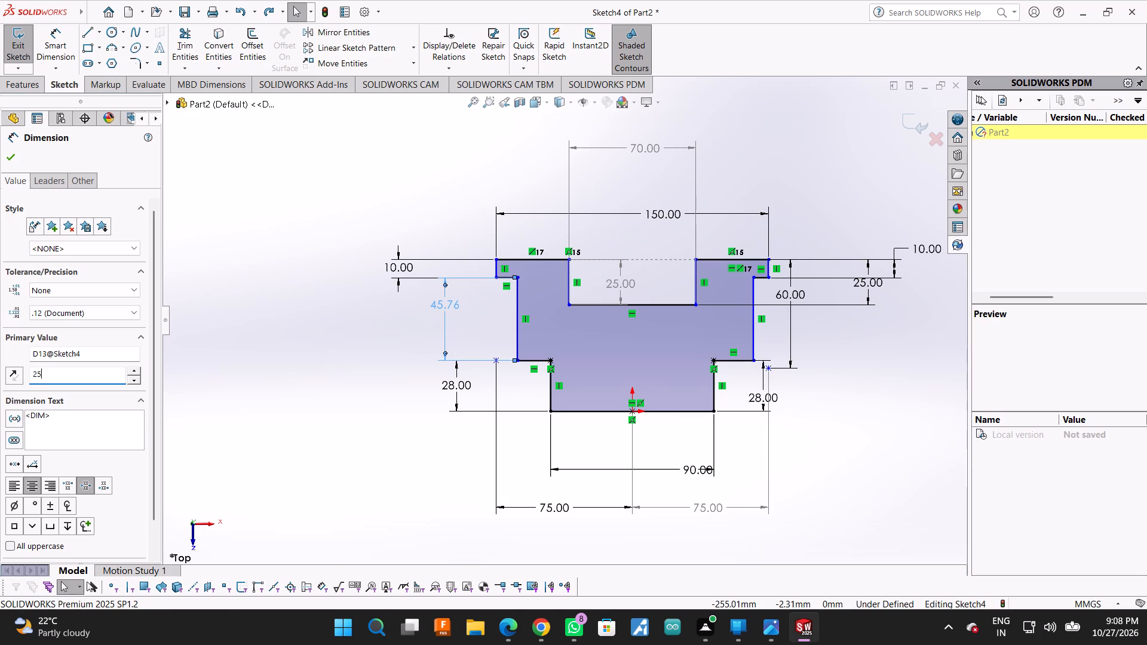
pyautogui.press('BackSpace')
pyautogui.press('BackSpace')
pyautogui.write('38')
pyautogui.press('Return')
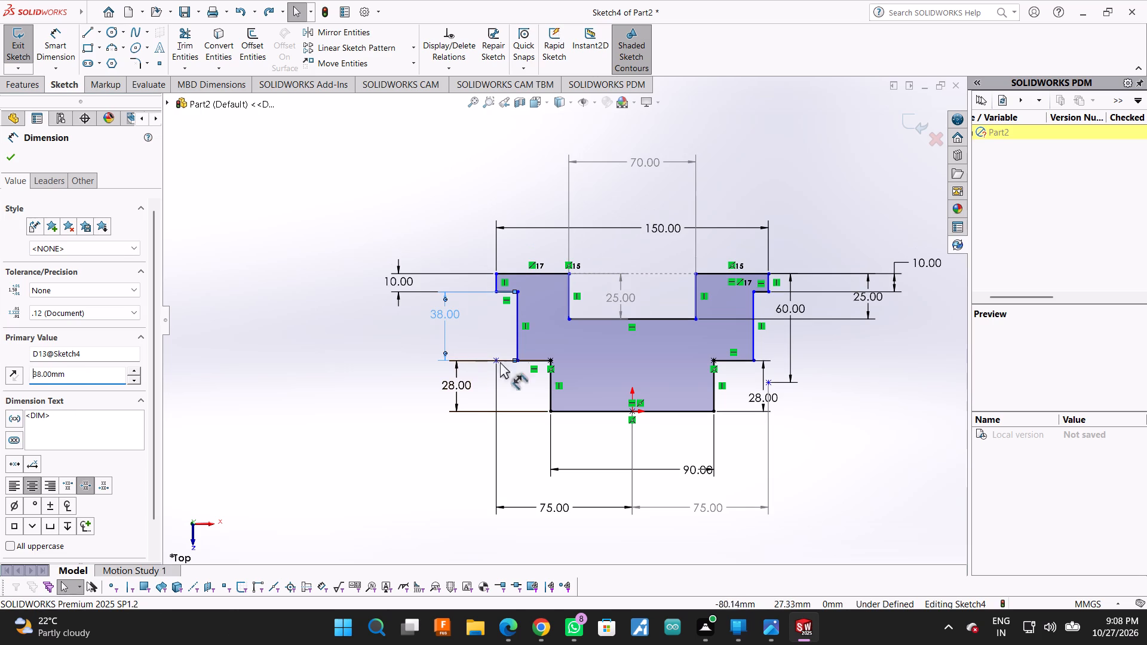
# Dimension the long vertical edge on the profile's right side as a driven dimension.
pyautogui.click(752, 330)
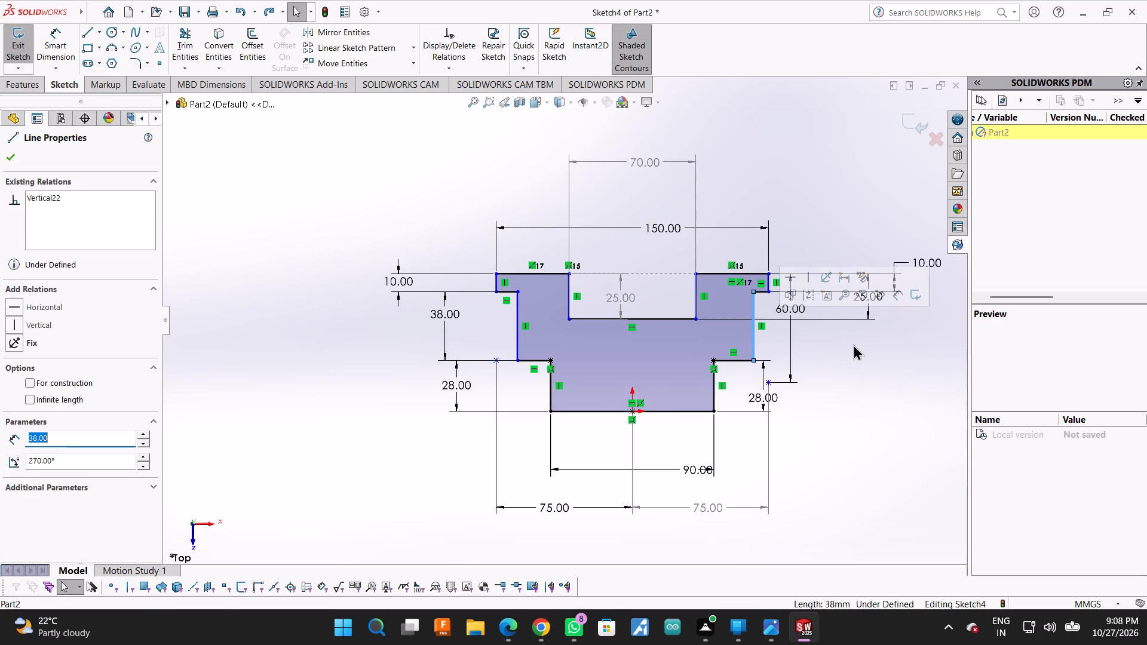
pyautogui.click(56, 45)
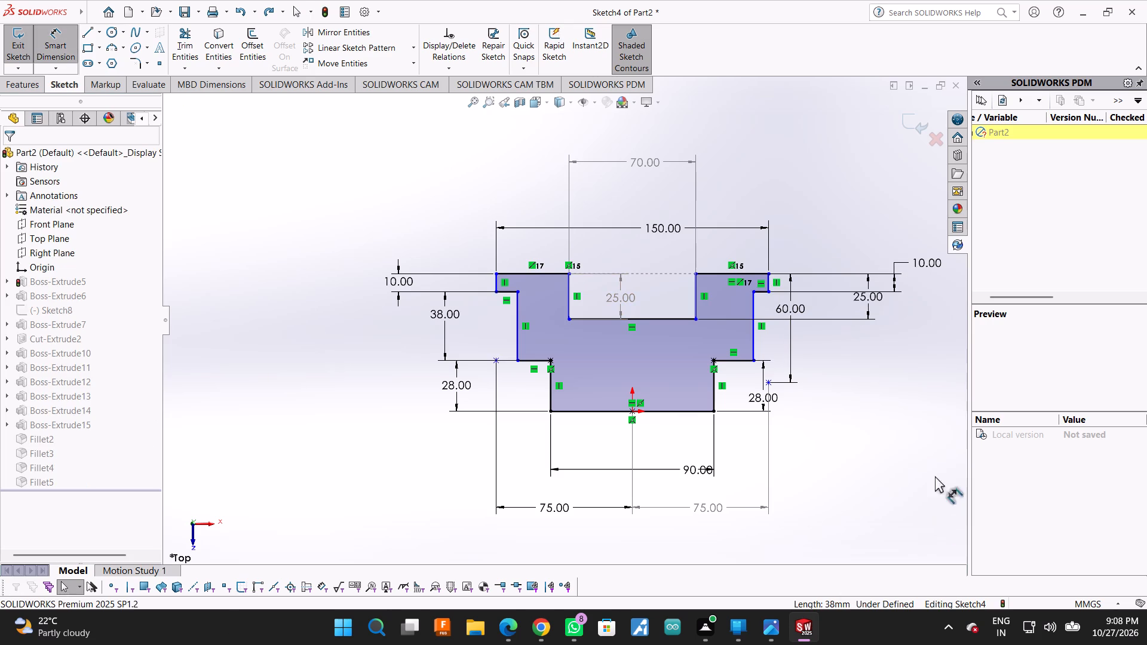
pyautogui.click(752, 329)
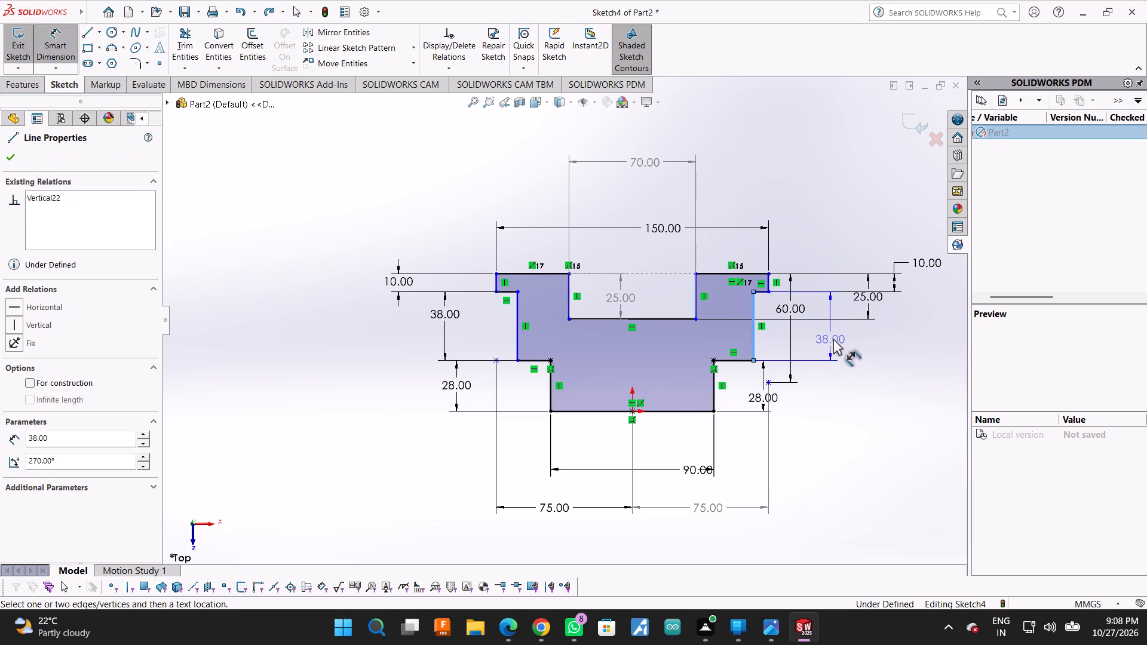
pyautogui.click(847, 339)
pyautogui.click(657, 306)
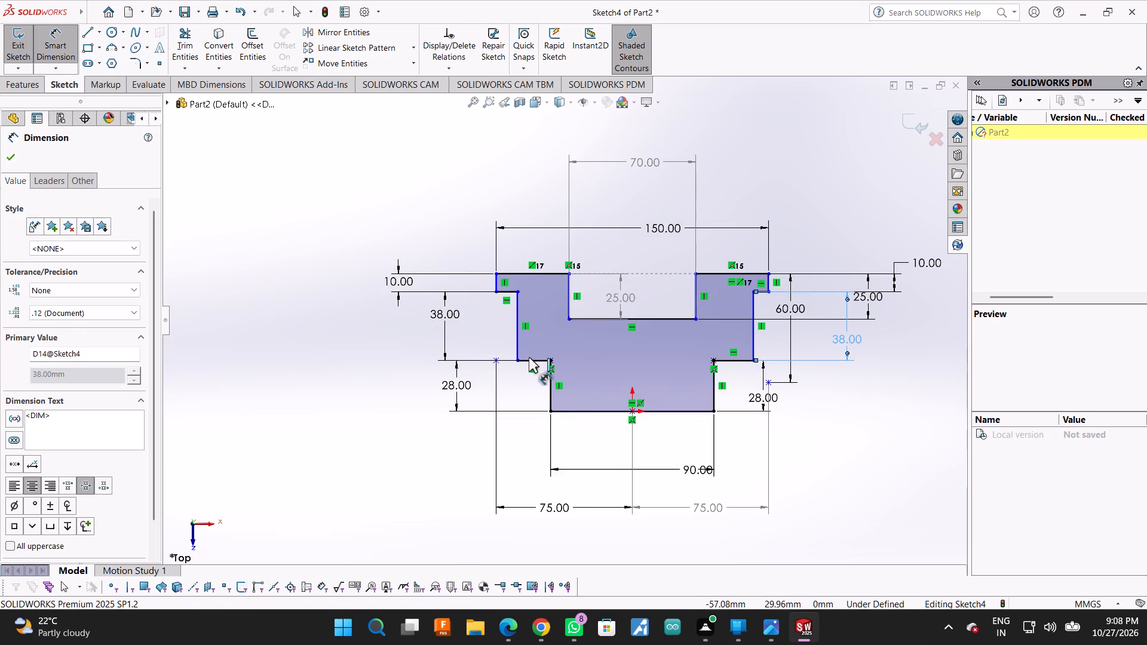
# Dimension the horizontal ledge at the profile's lower left to 24 mm.
pyautogui.click(529, 358)
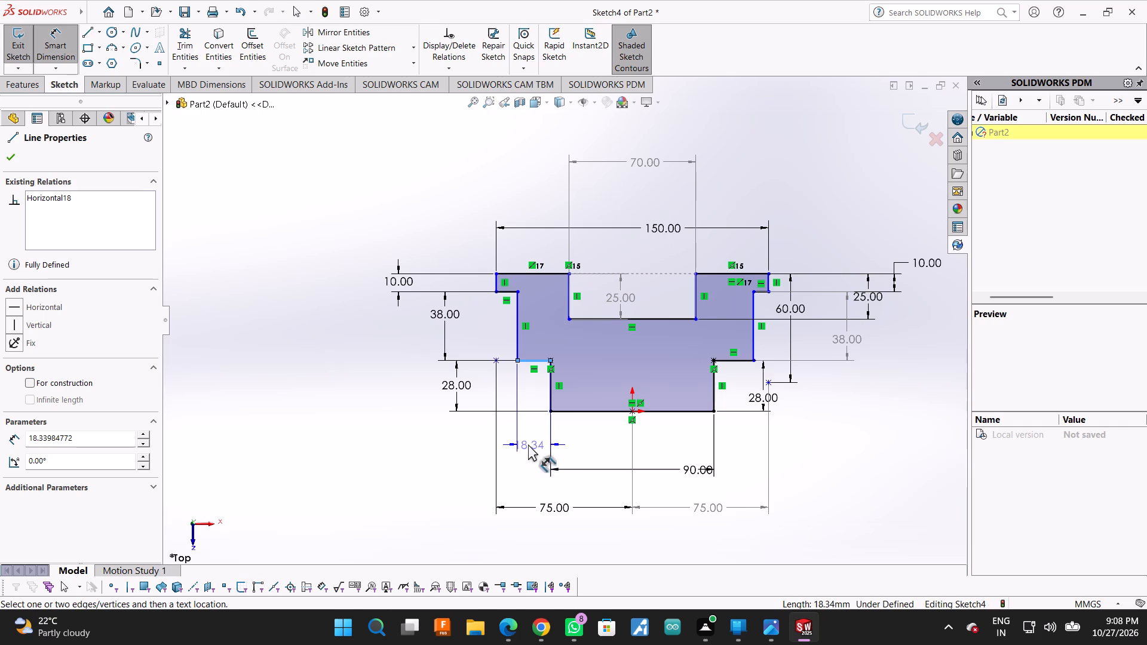
pyautogui.click(528, 444)
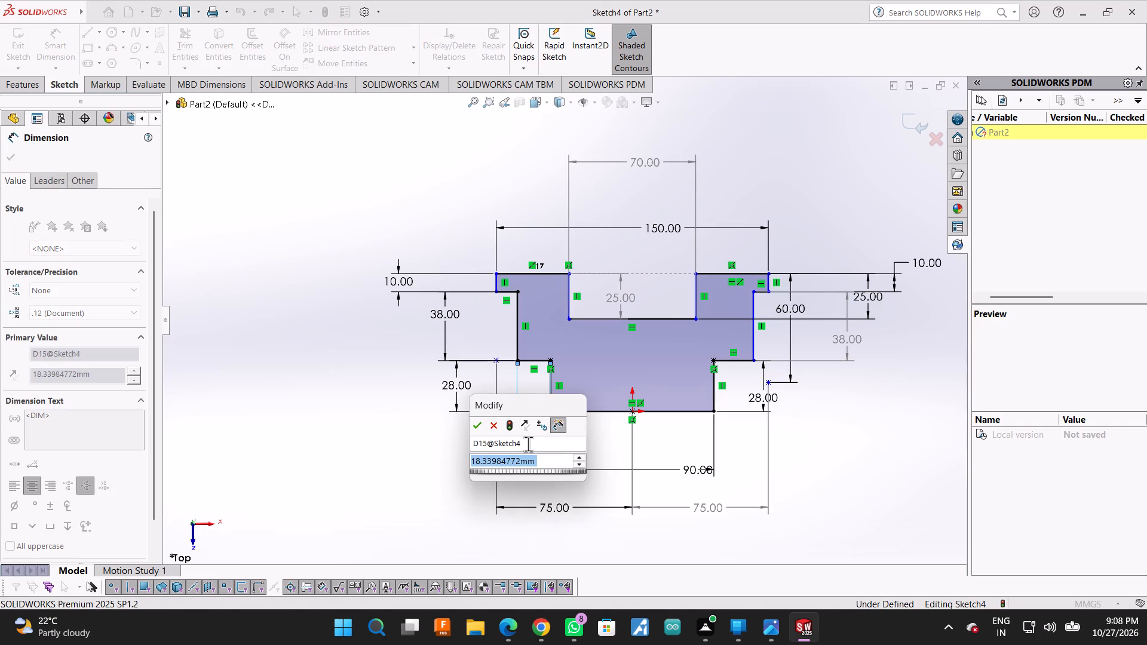
pyautogui.write('48/2')
pyautogui.press('Return')
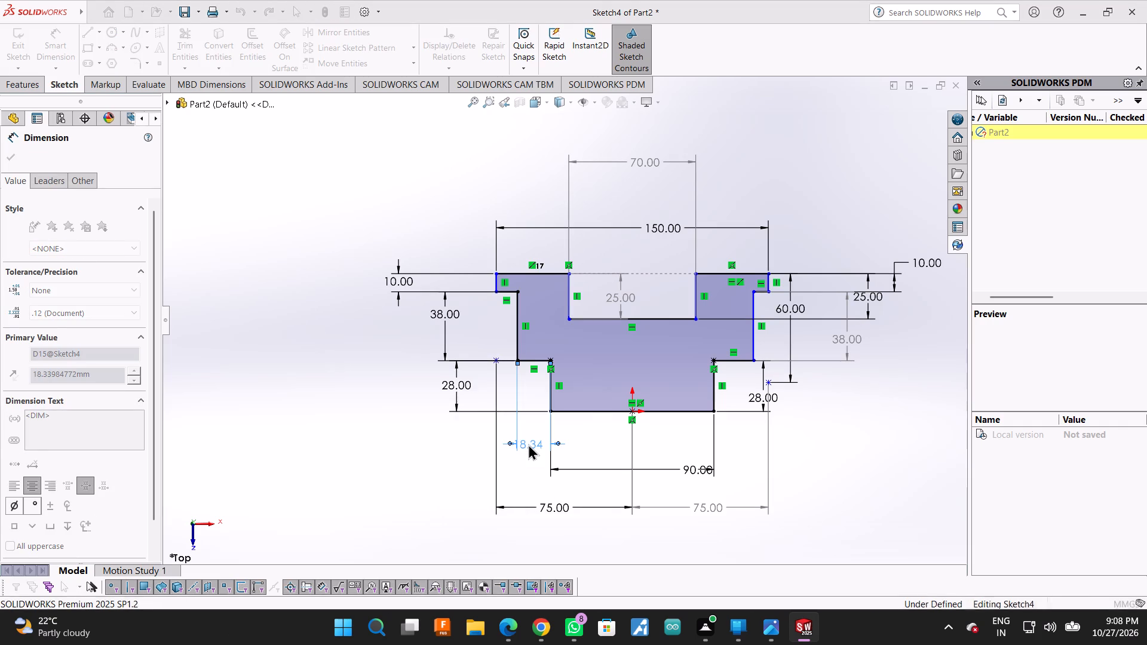
# Dimension the horizontal ledge at the profile's lower right to 24 mm.
pyautogui.click(737, 362)
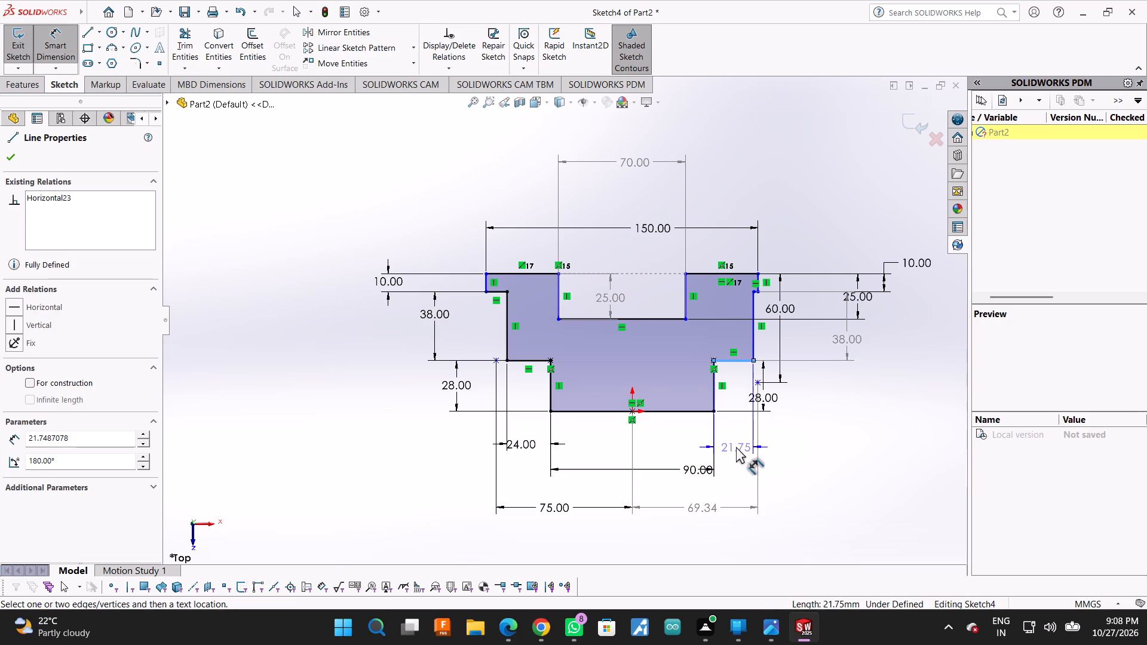
pyautogui.click(736, 447)
pyautogui.write('24')
pyautogui.press('Return')
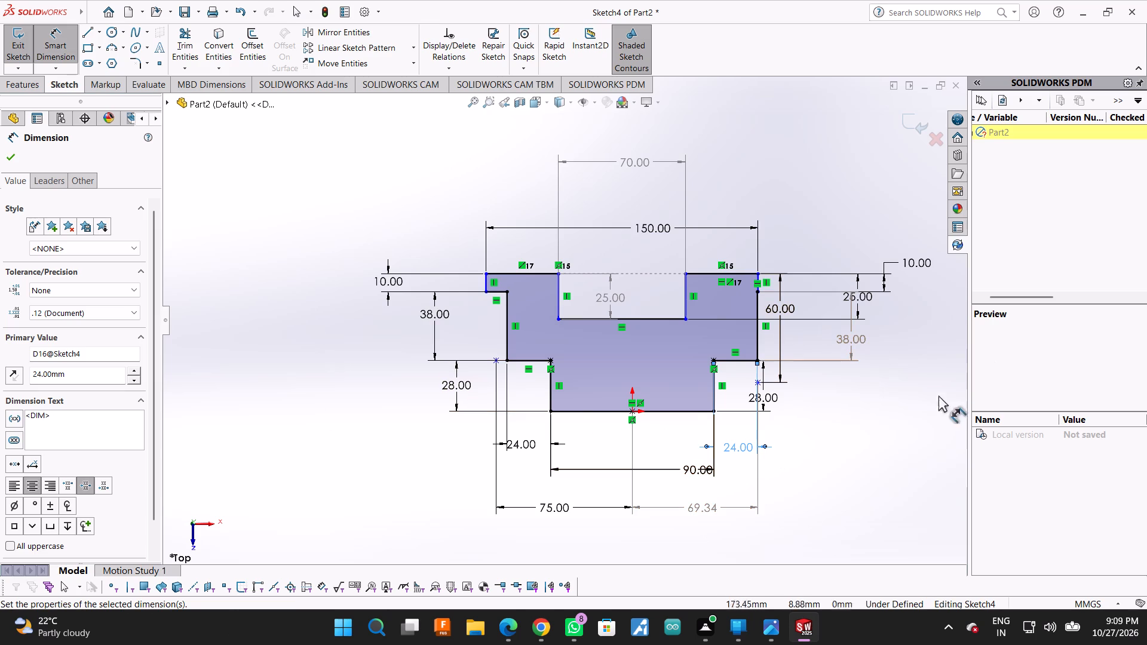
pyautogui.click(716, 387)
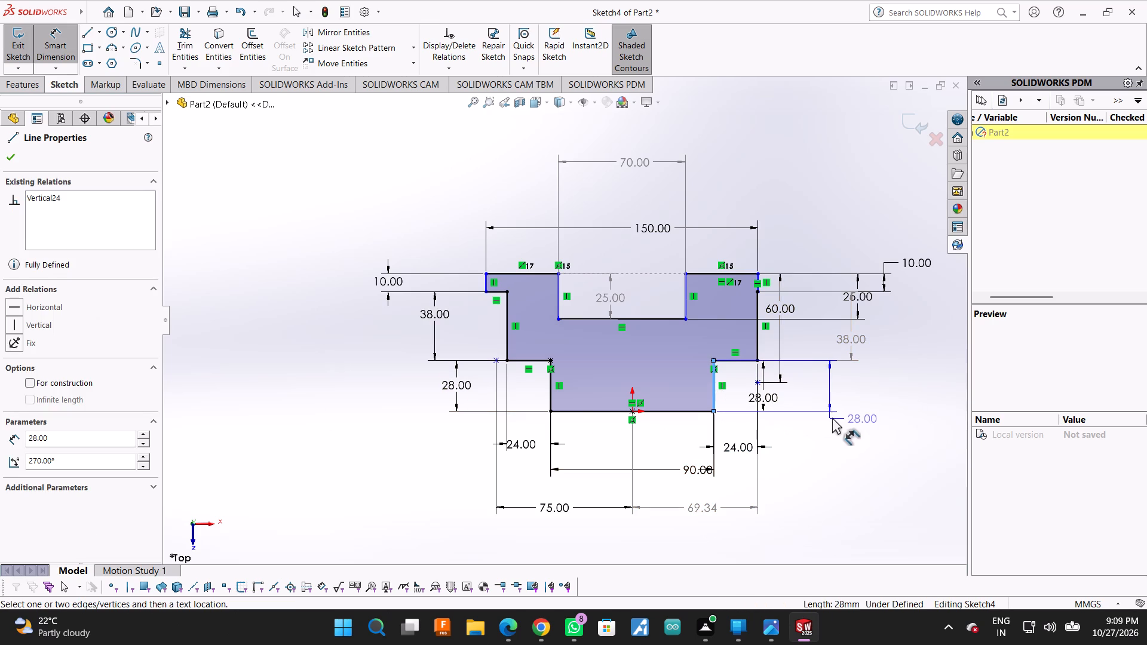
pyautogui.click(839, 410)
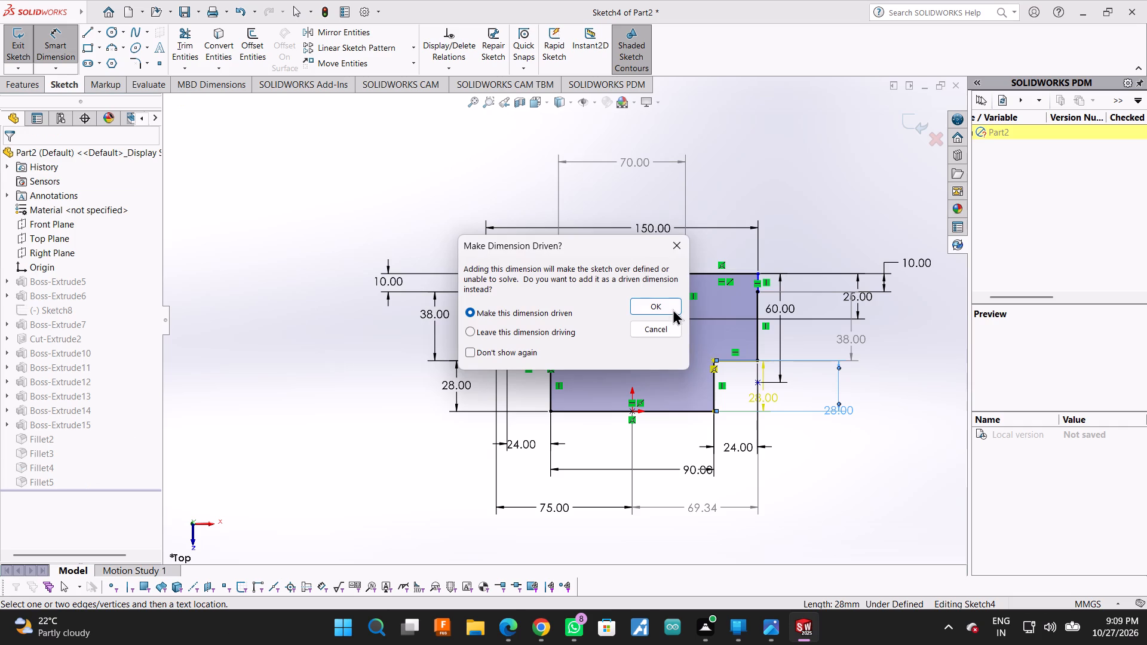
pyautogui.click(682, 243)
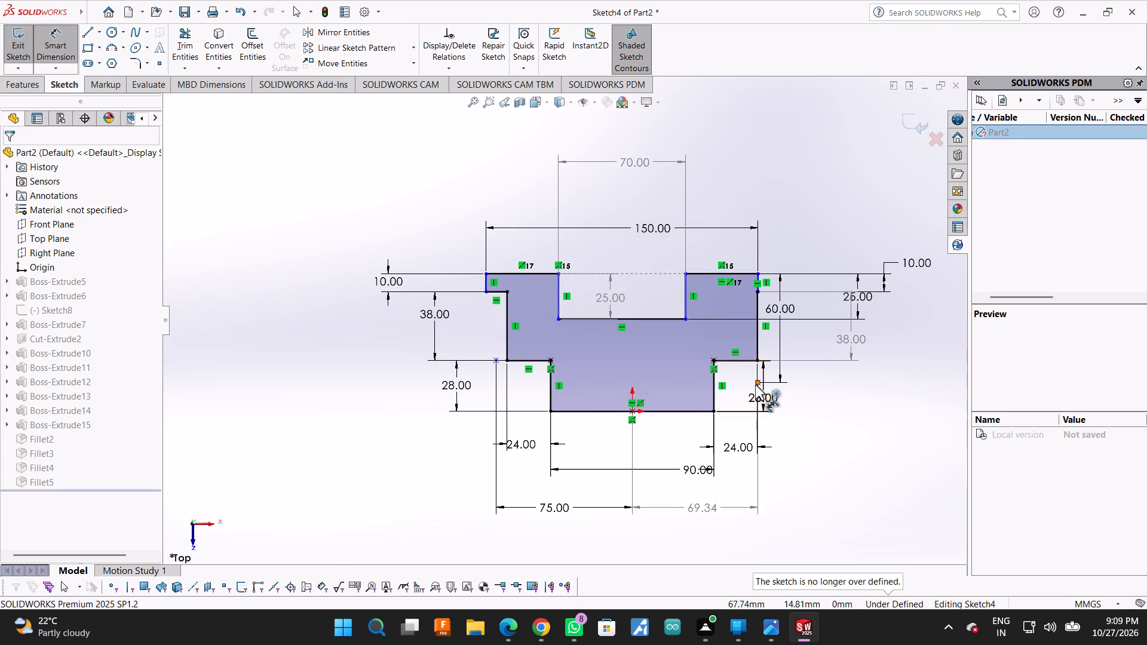
# Set the height dimension of the profile's lower-right vertical edge to 40 mm.
pyautogui.click(760, 395)
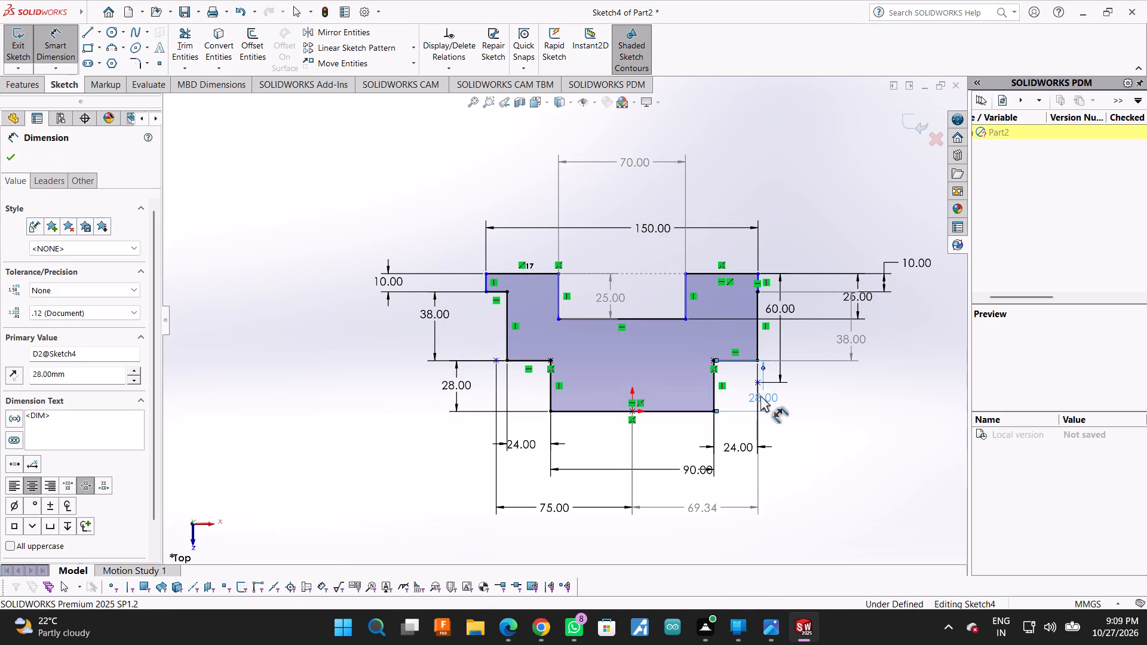
pyautogui.doubleClick(64, 382)
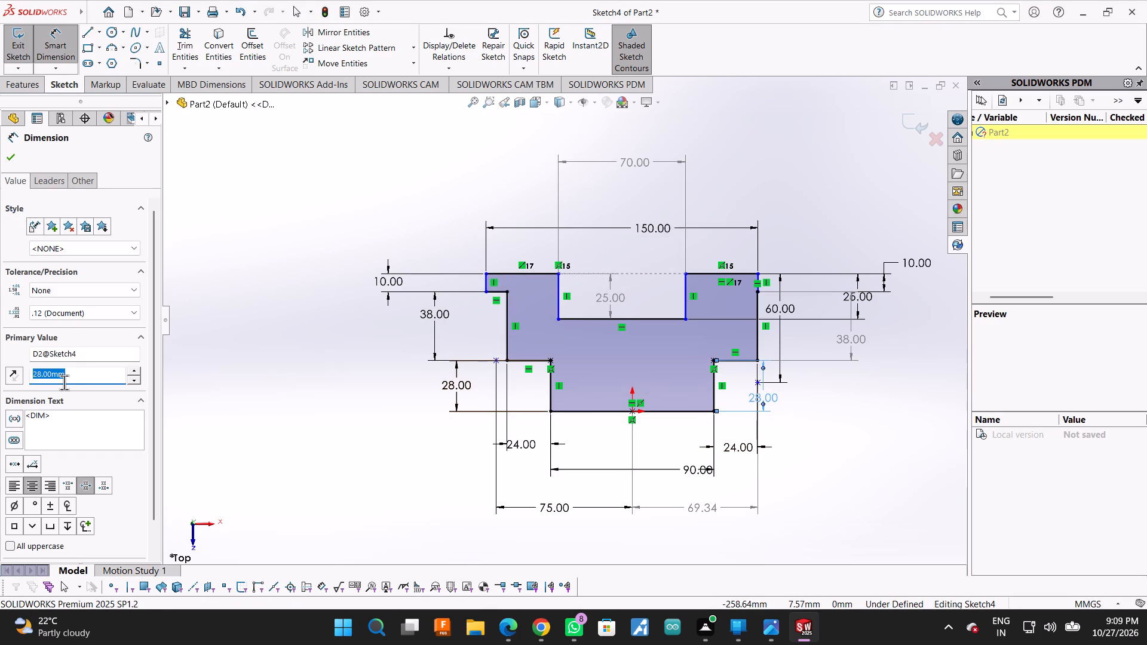
pyautogui.write('40')
pyautogui.press('Return')
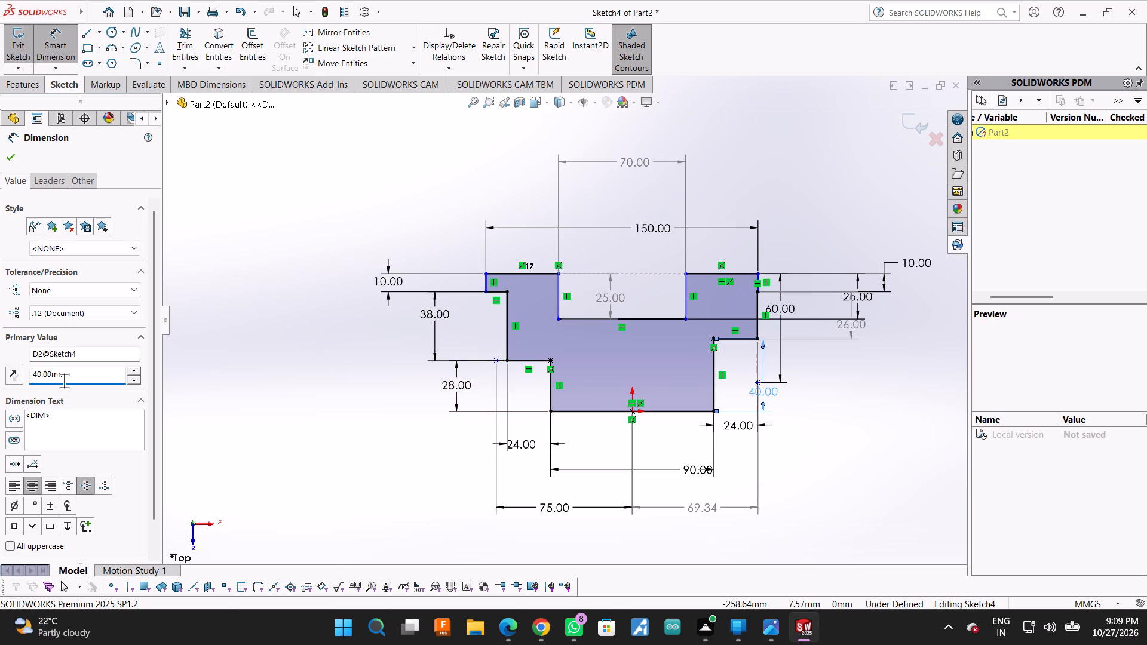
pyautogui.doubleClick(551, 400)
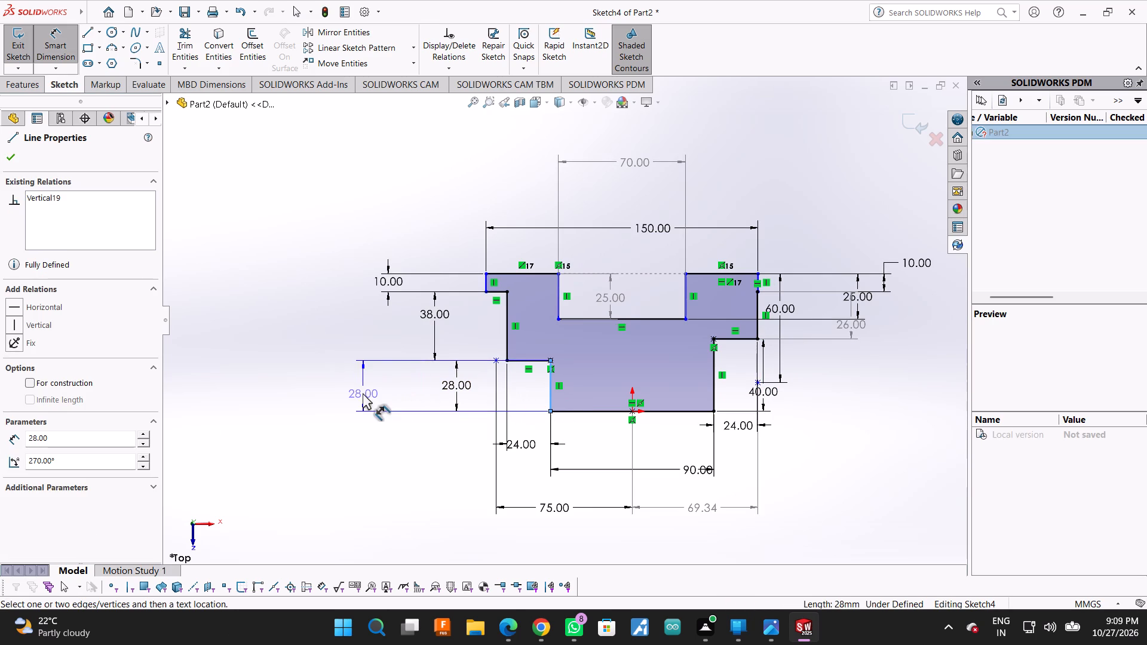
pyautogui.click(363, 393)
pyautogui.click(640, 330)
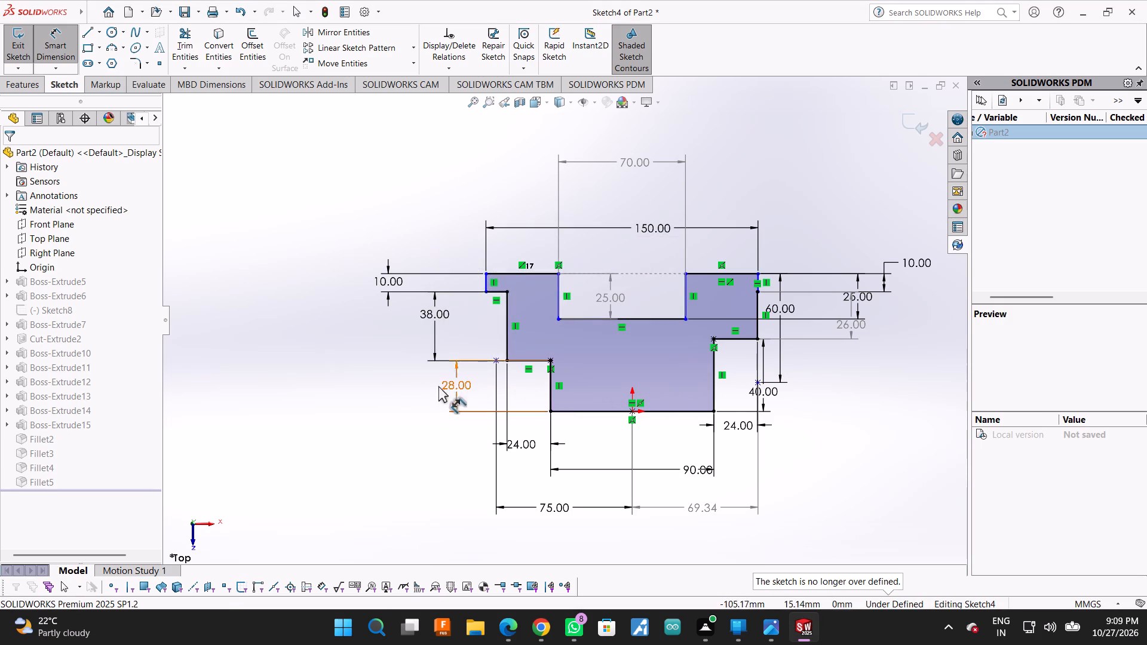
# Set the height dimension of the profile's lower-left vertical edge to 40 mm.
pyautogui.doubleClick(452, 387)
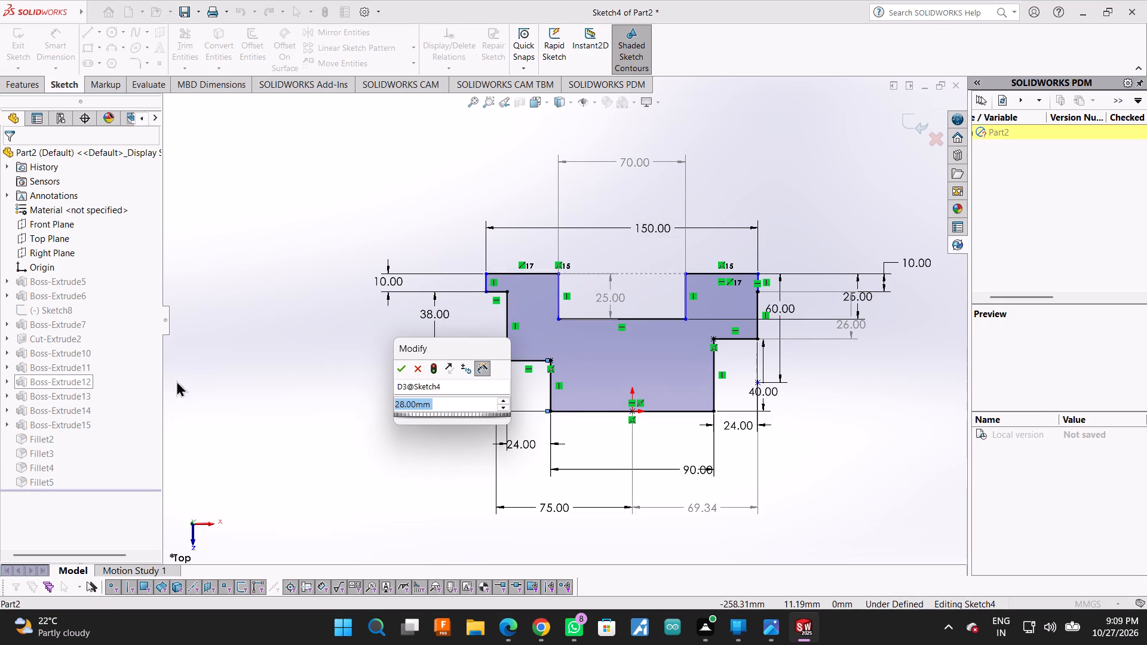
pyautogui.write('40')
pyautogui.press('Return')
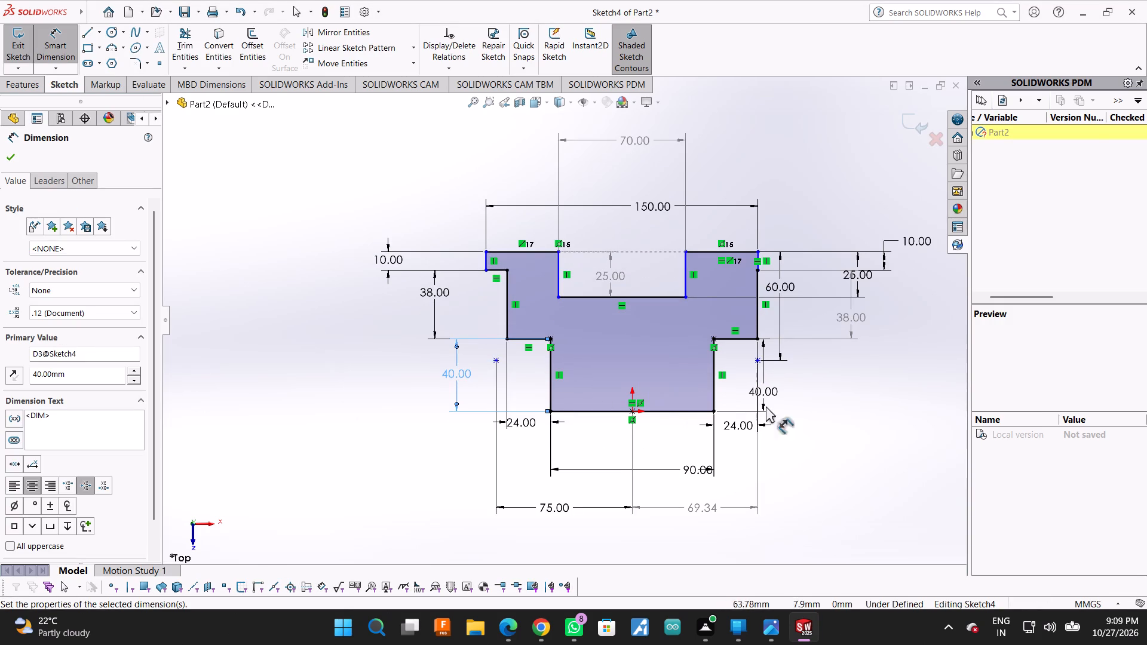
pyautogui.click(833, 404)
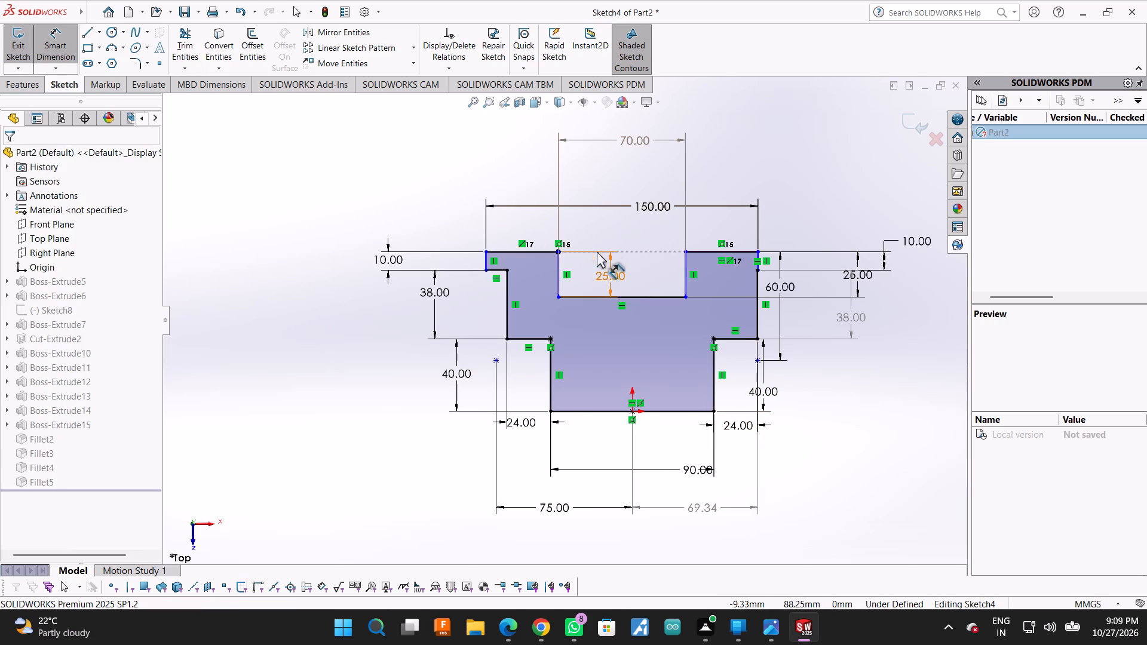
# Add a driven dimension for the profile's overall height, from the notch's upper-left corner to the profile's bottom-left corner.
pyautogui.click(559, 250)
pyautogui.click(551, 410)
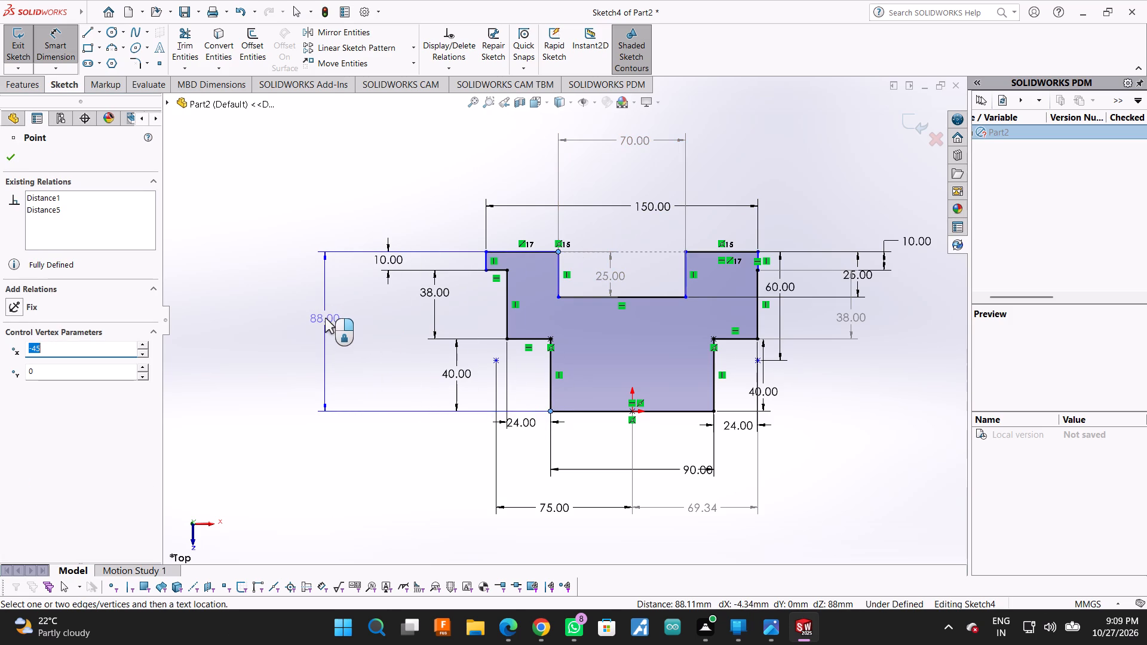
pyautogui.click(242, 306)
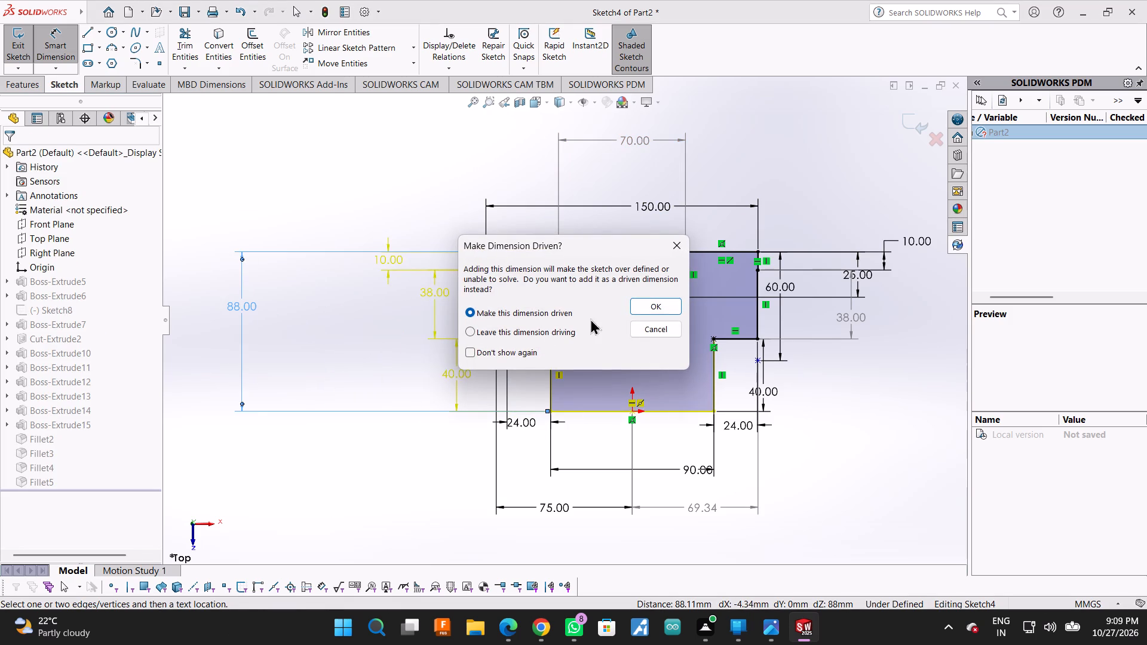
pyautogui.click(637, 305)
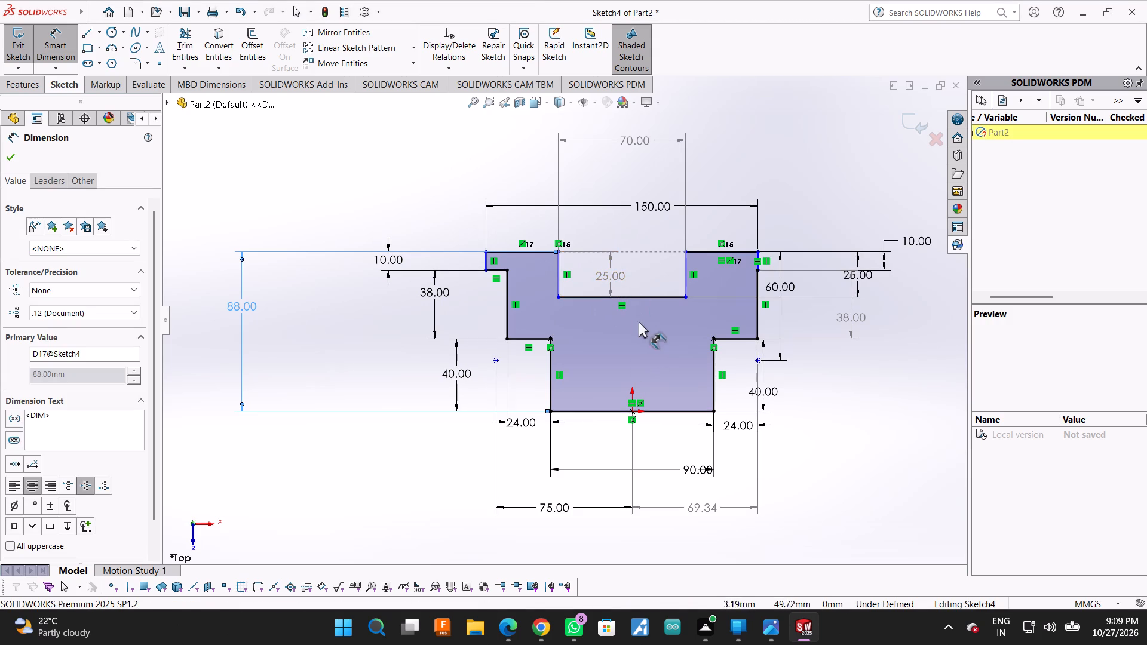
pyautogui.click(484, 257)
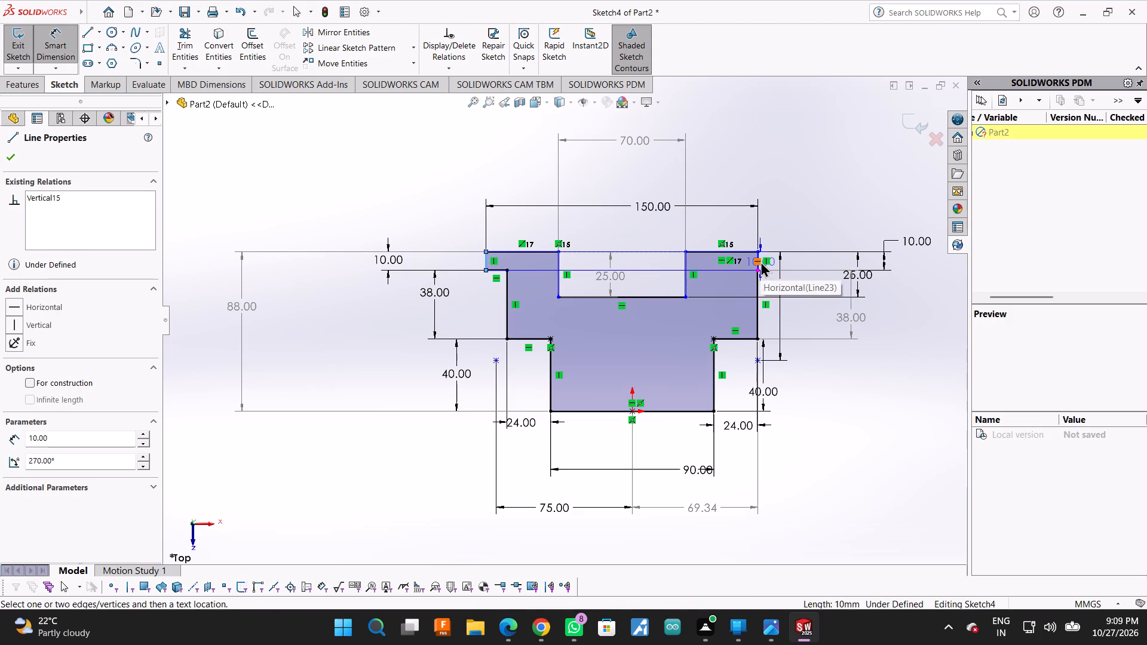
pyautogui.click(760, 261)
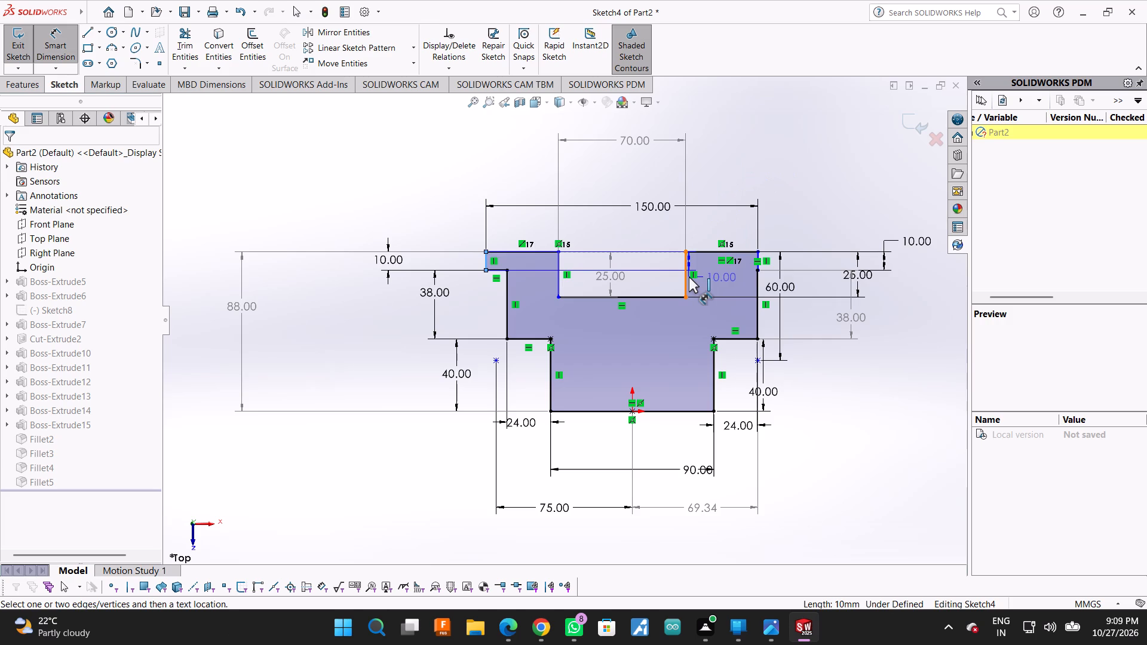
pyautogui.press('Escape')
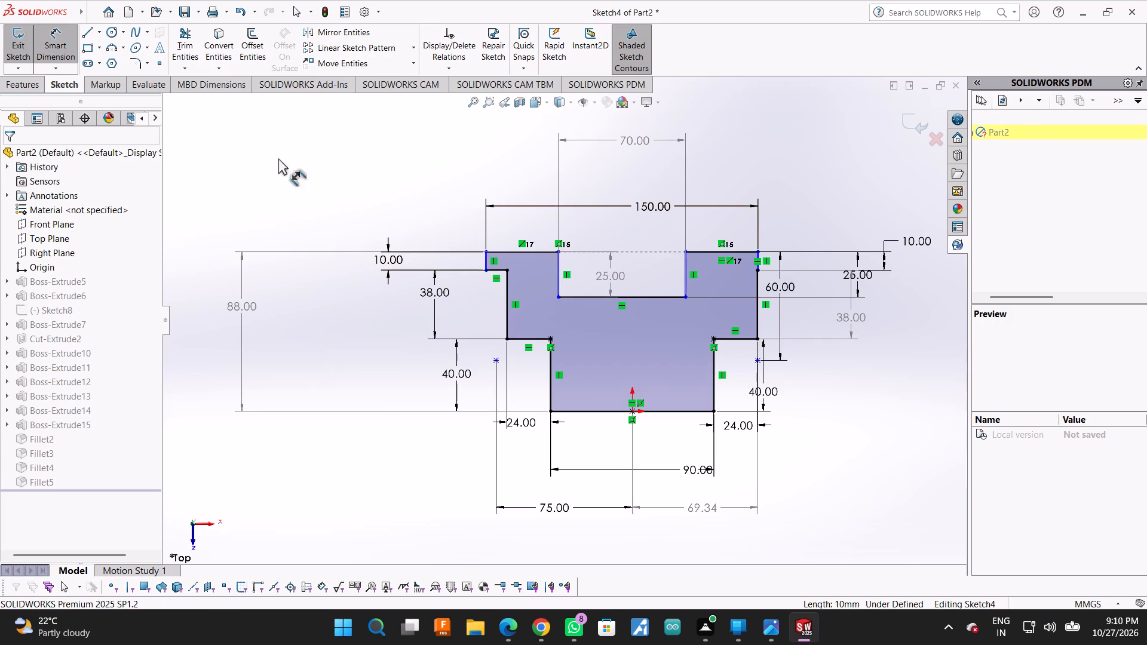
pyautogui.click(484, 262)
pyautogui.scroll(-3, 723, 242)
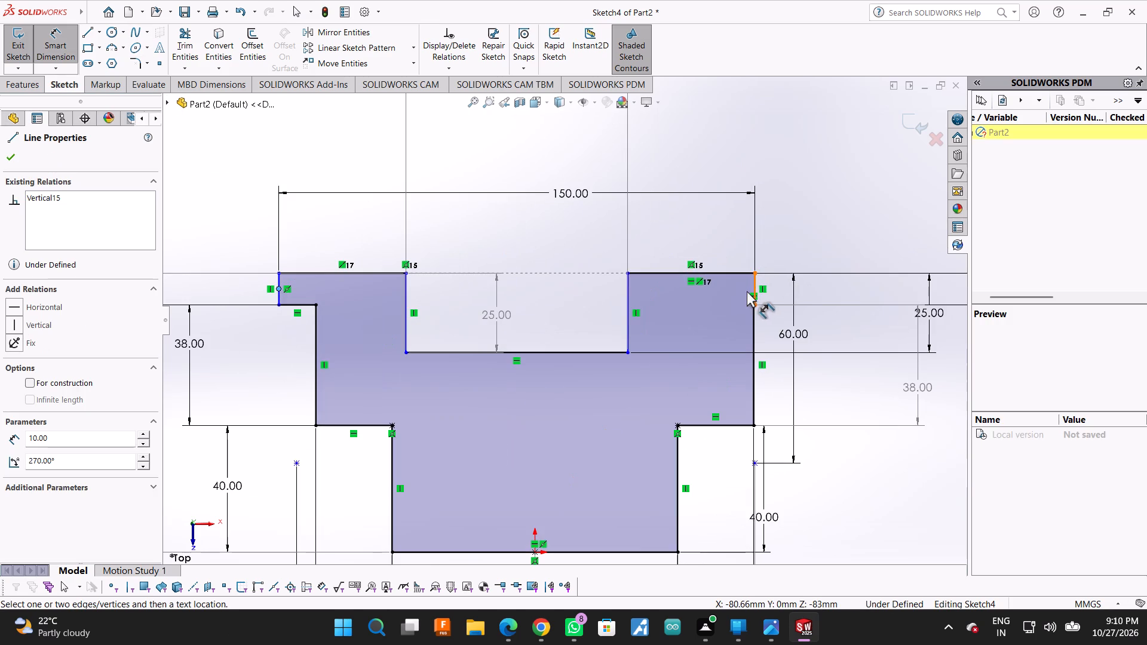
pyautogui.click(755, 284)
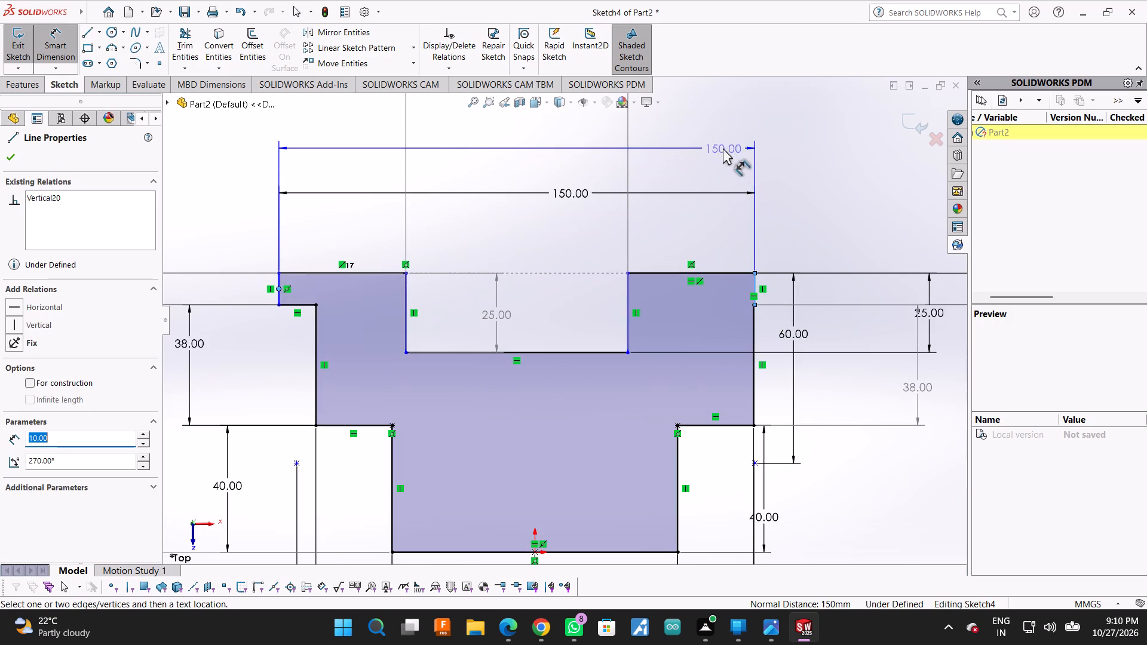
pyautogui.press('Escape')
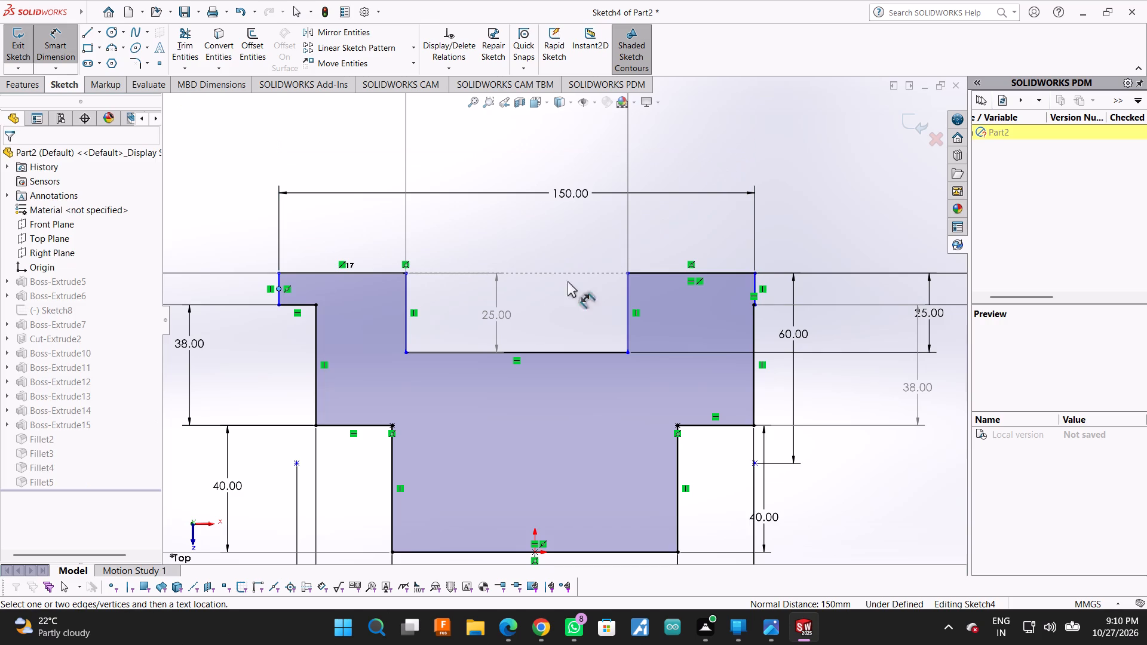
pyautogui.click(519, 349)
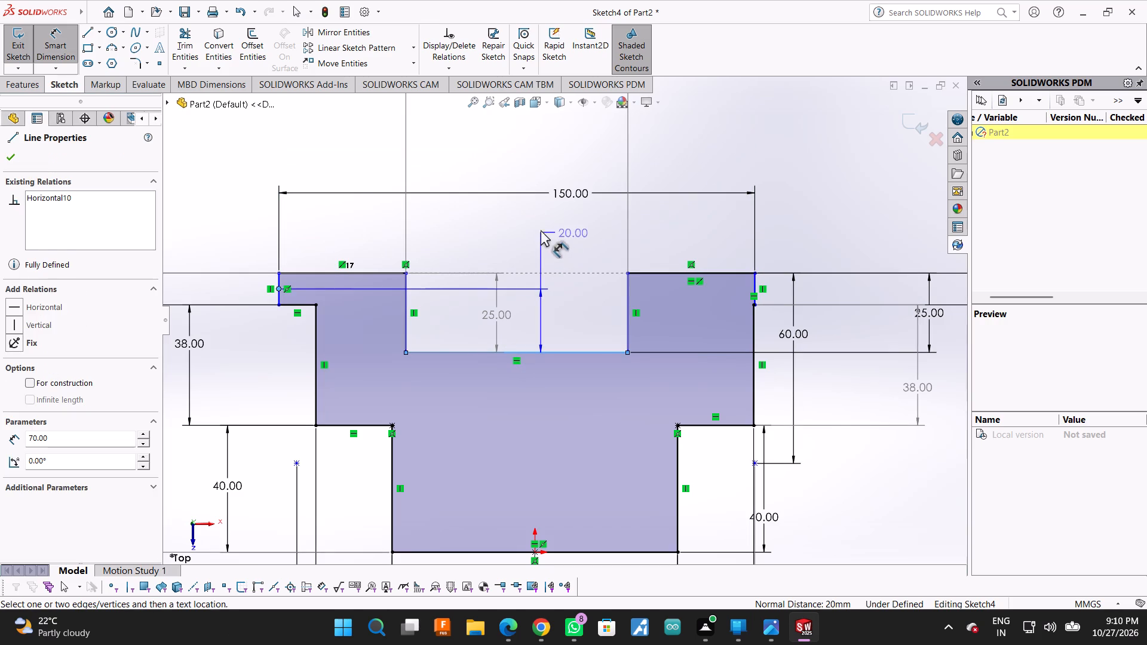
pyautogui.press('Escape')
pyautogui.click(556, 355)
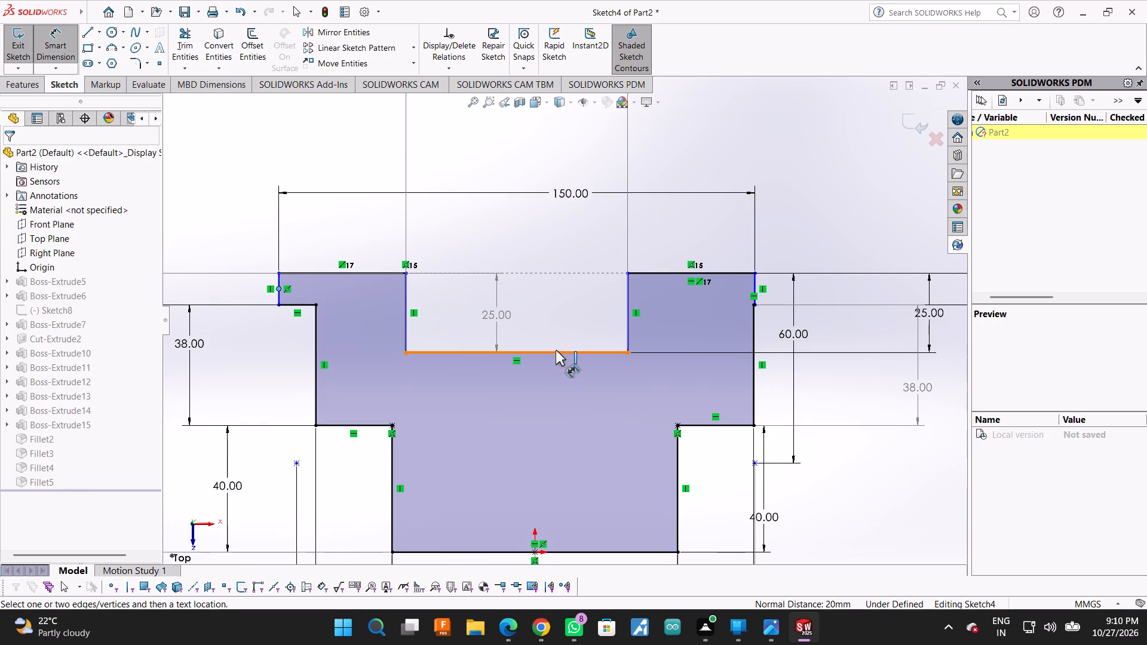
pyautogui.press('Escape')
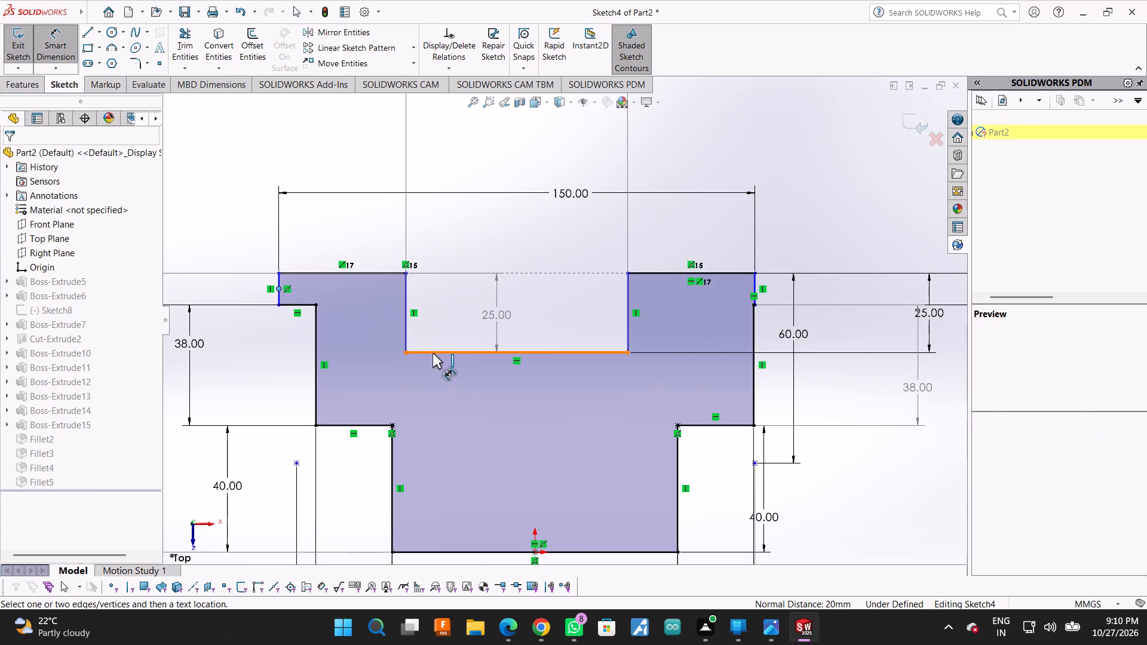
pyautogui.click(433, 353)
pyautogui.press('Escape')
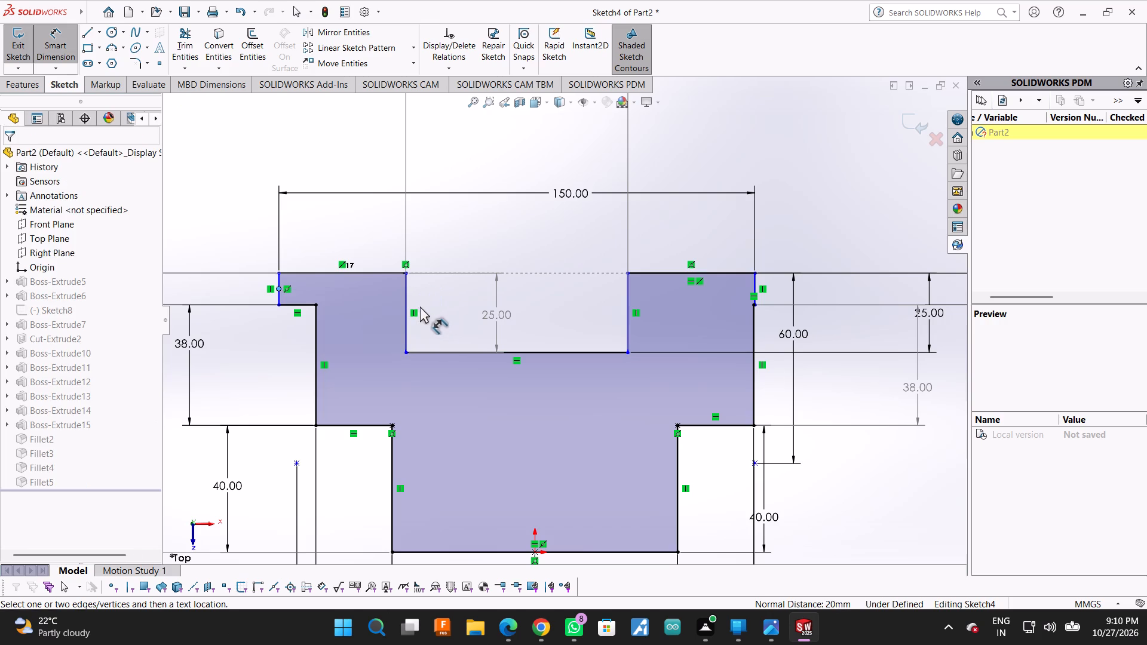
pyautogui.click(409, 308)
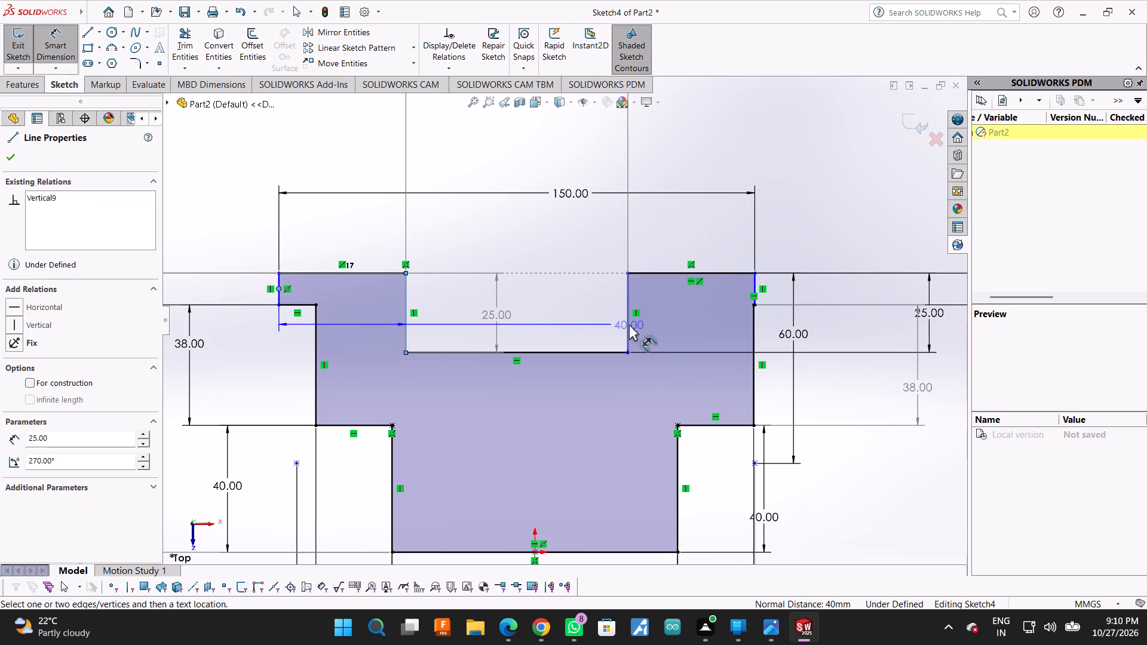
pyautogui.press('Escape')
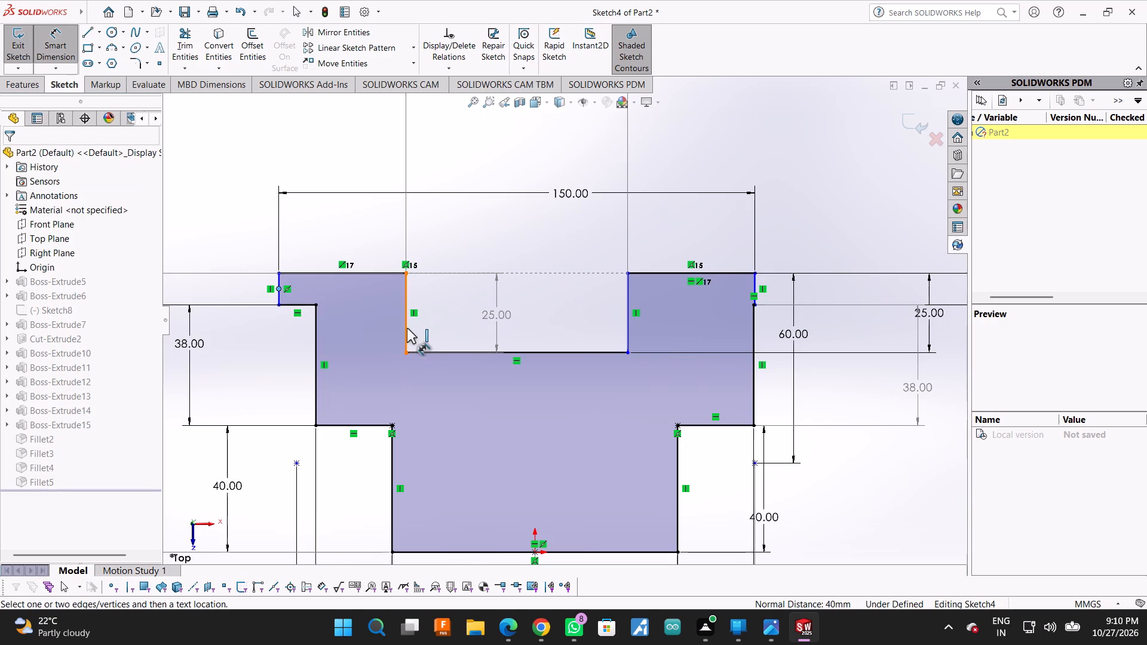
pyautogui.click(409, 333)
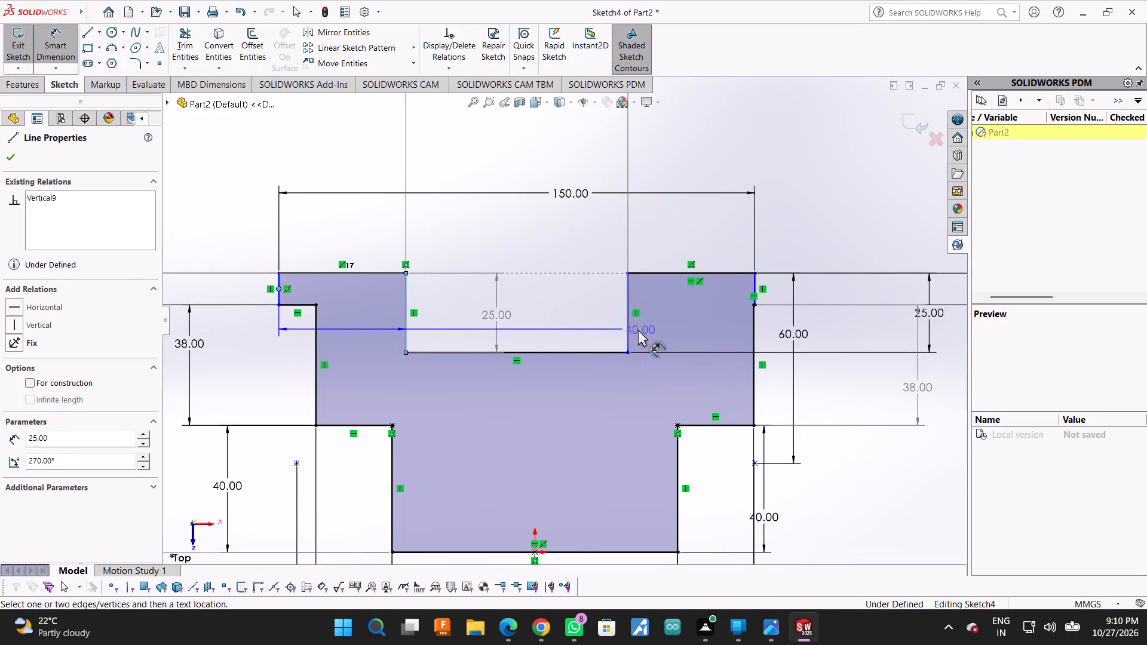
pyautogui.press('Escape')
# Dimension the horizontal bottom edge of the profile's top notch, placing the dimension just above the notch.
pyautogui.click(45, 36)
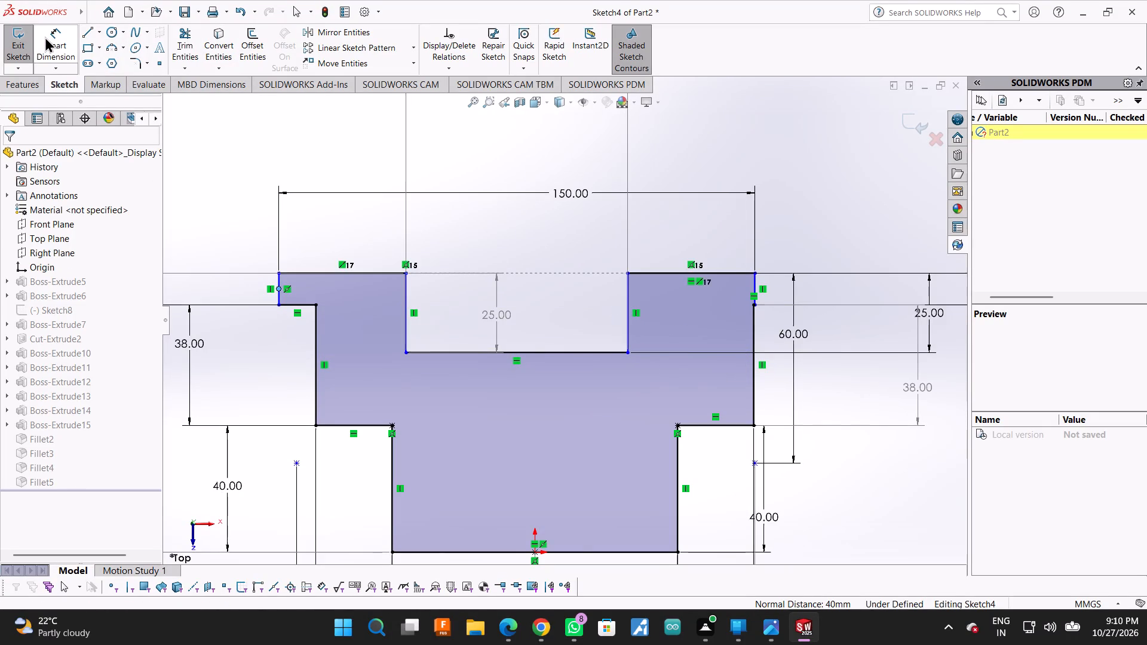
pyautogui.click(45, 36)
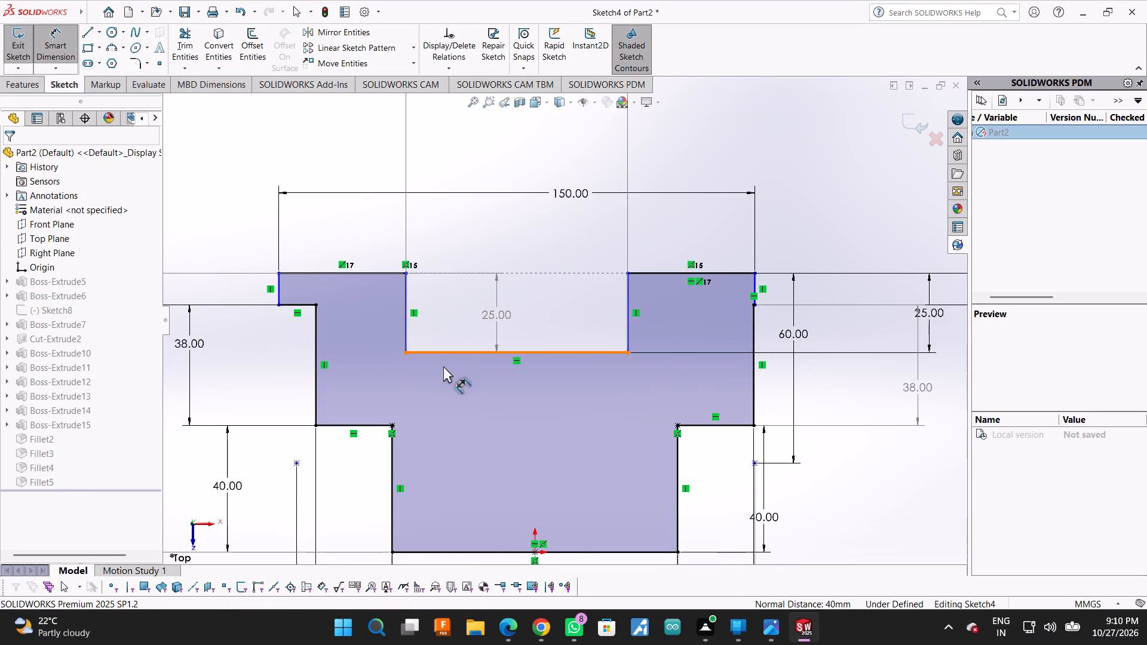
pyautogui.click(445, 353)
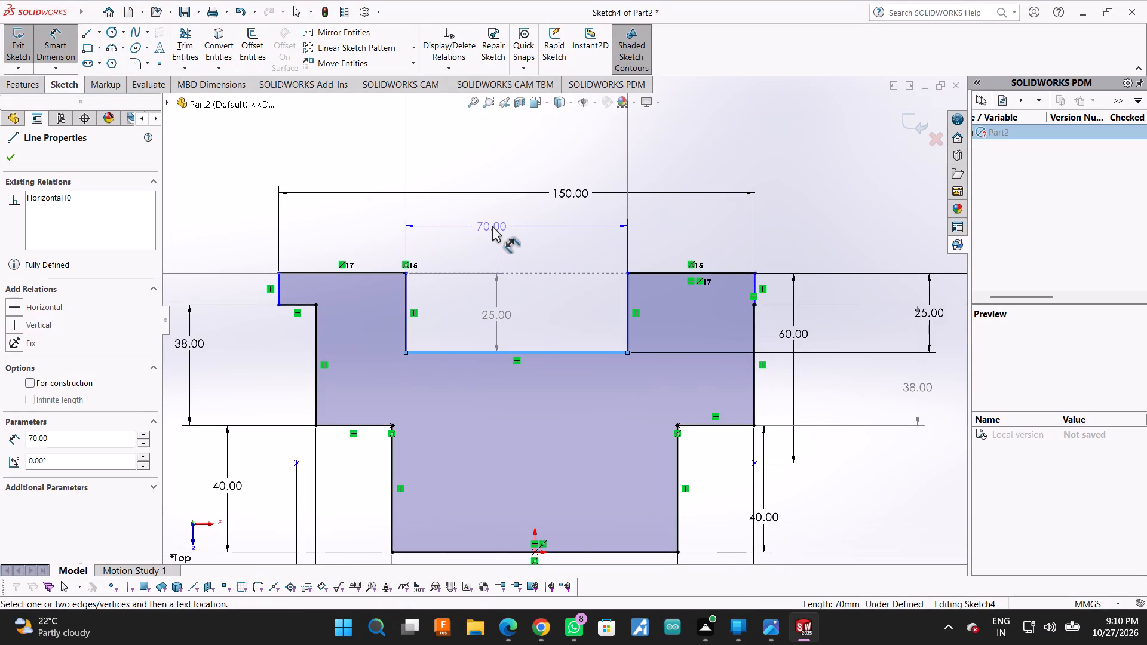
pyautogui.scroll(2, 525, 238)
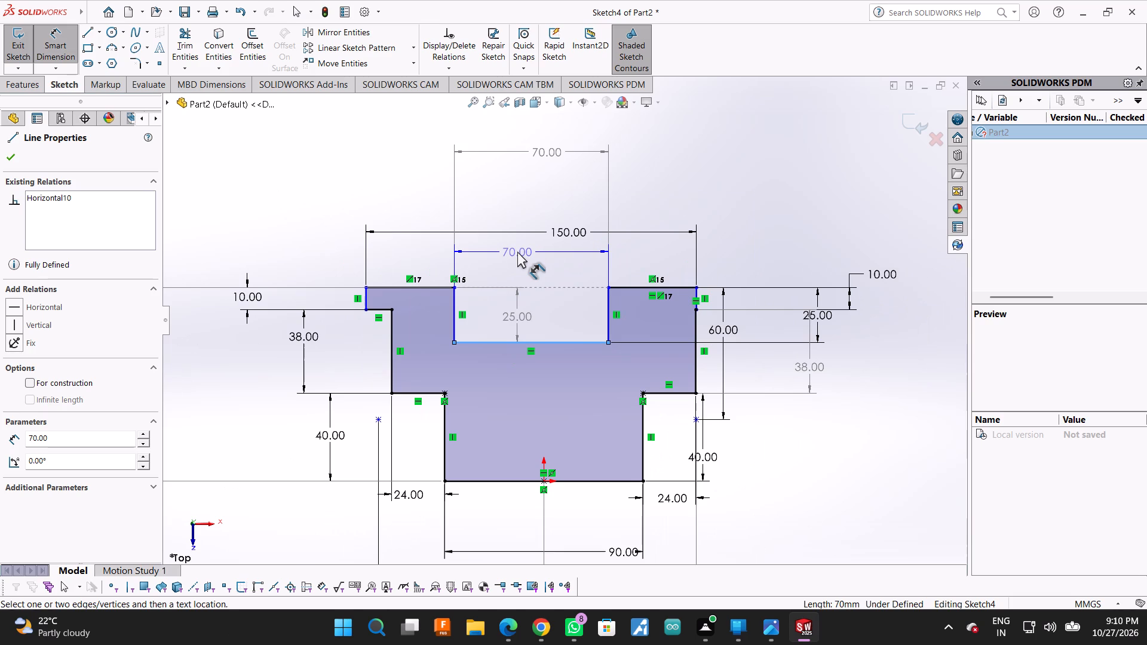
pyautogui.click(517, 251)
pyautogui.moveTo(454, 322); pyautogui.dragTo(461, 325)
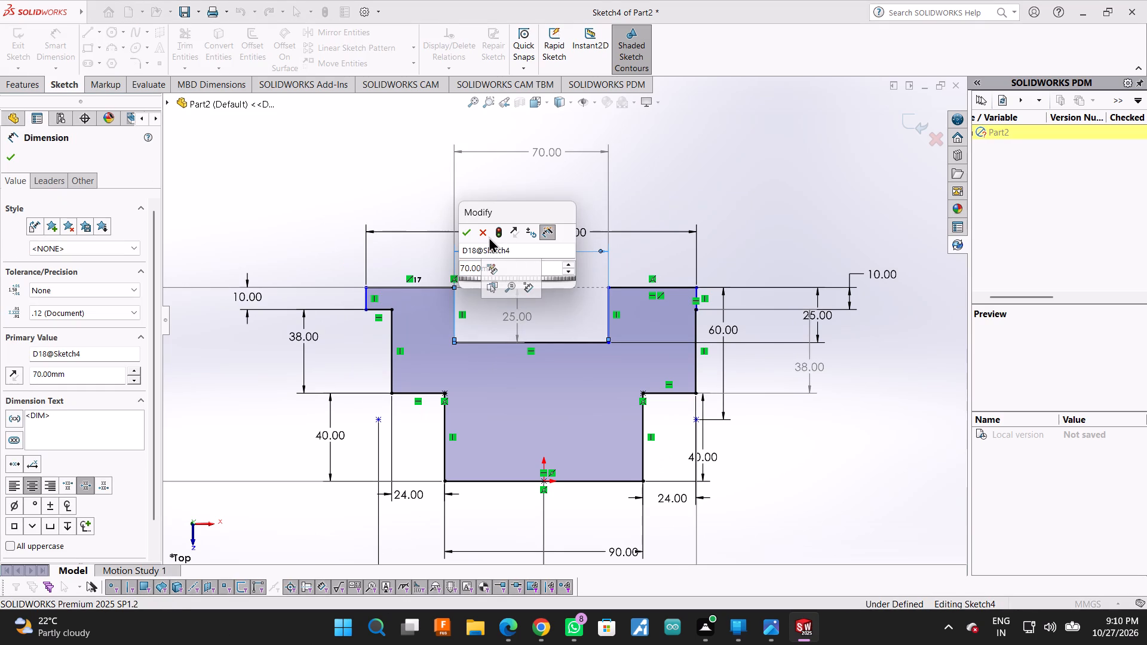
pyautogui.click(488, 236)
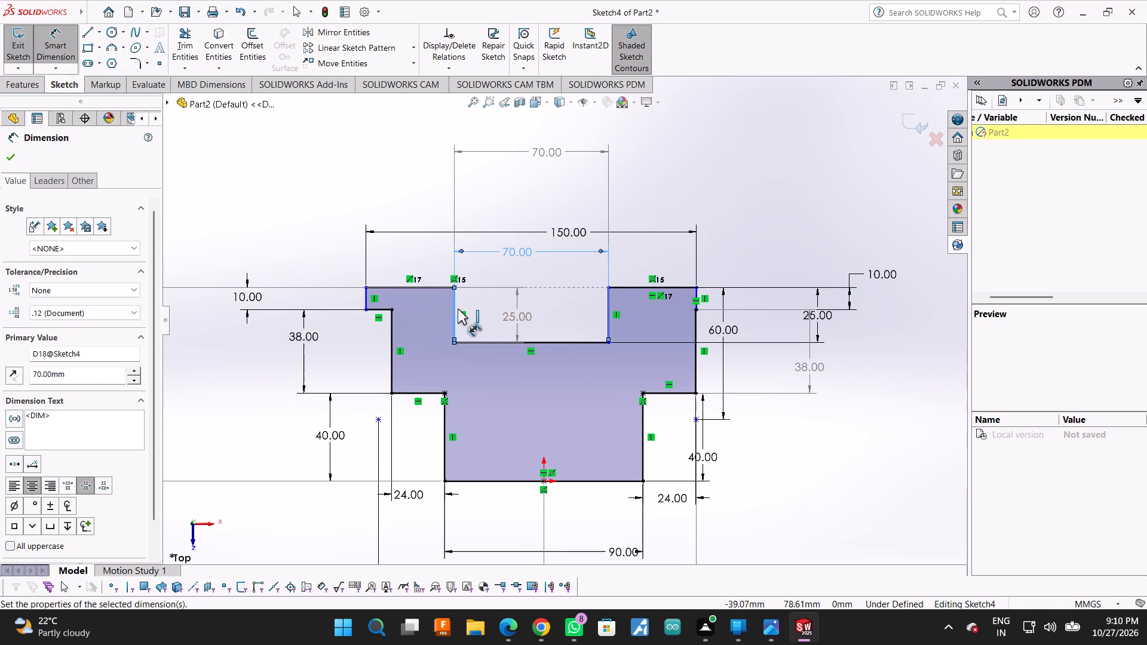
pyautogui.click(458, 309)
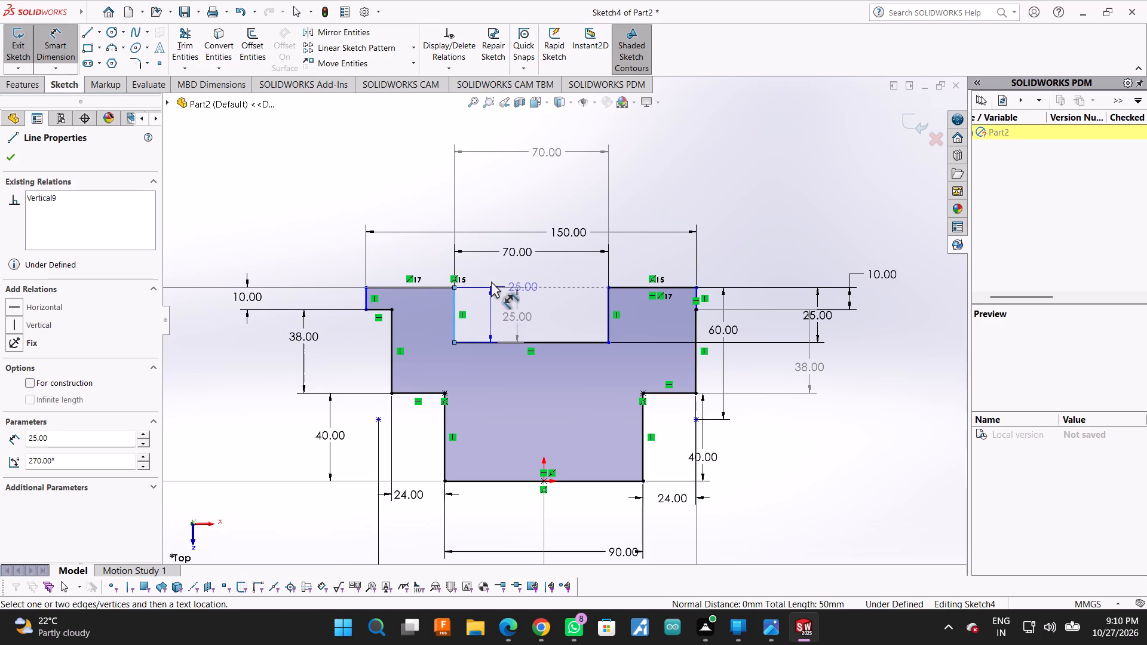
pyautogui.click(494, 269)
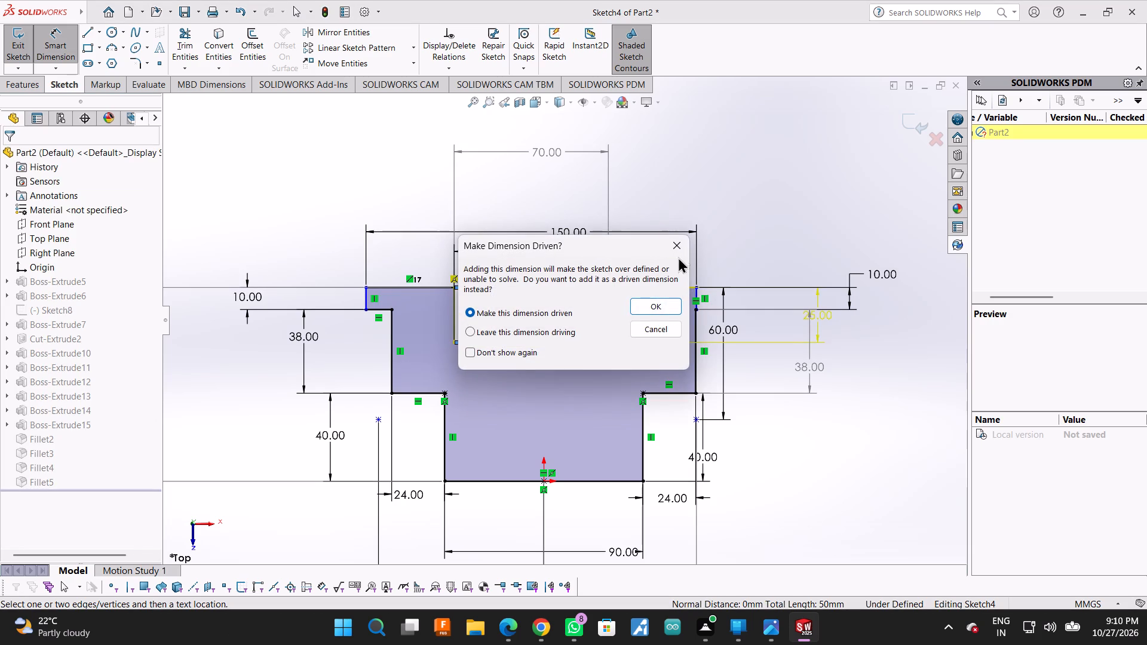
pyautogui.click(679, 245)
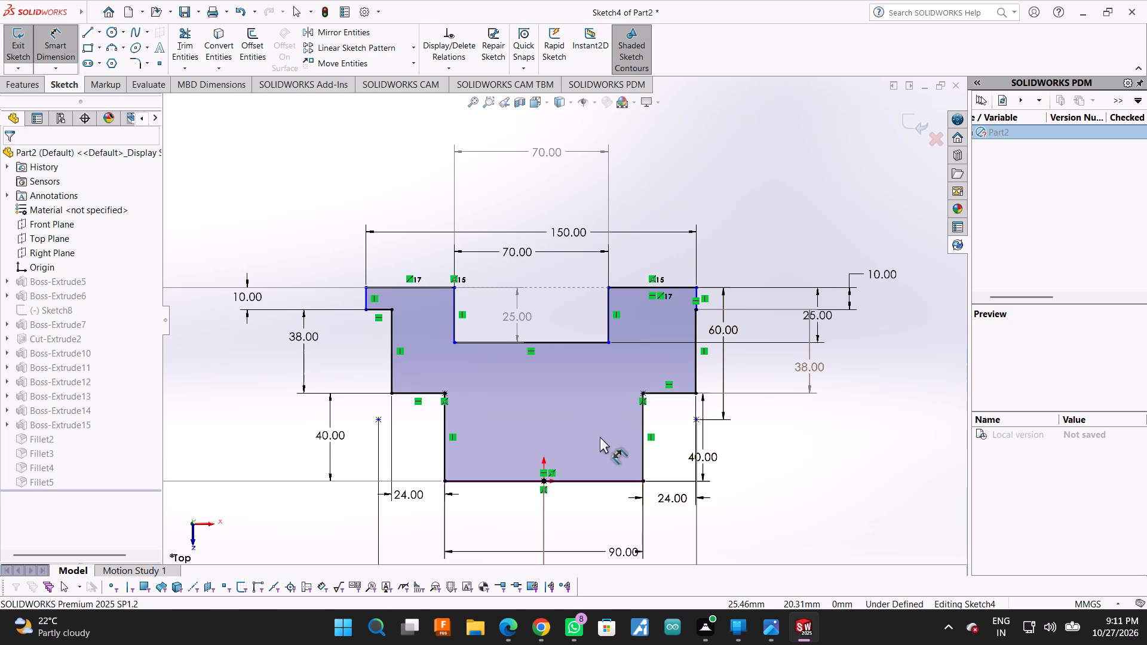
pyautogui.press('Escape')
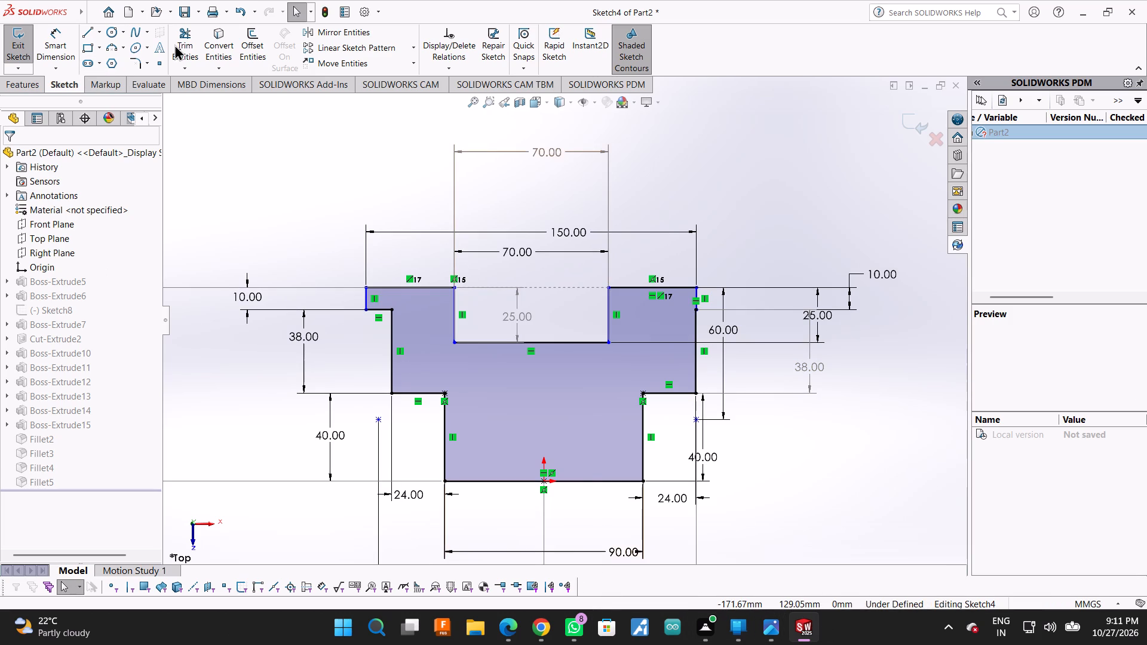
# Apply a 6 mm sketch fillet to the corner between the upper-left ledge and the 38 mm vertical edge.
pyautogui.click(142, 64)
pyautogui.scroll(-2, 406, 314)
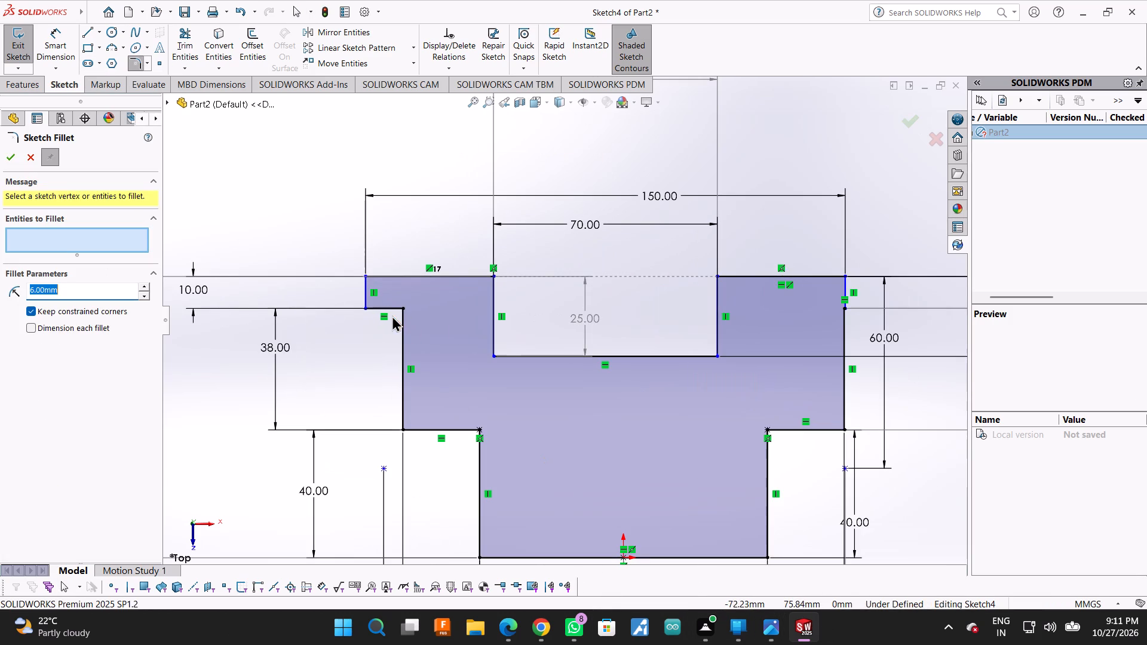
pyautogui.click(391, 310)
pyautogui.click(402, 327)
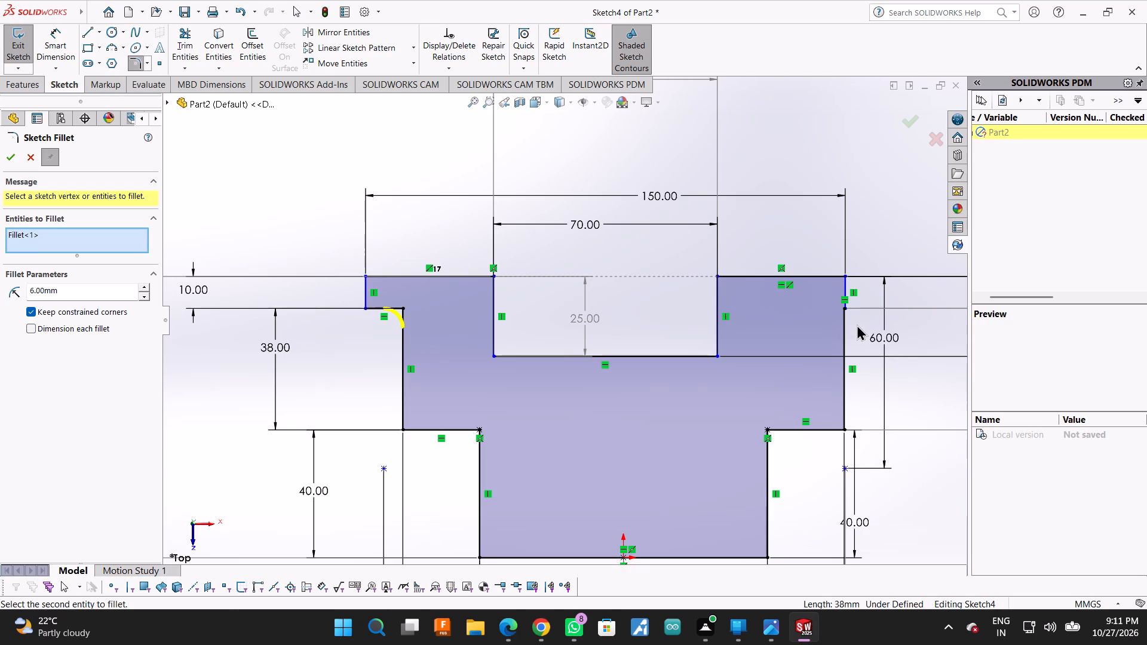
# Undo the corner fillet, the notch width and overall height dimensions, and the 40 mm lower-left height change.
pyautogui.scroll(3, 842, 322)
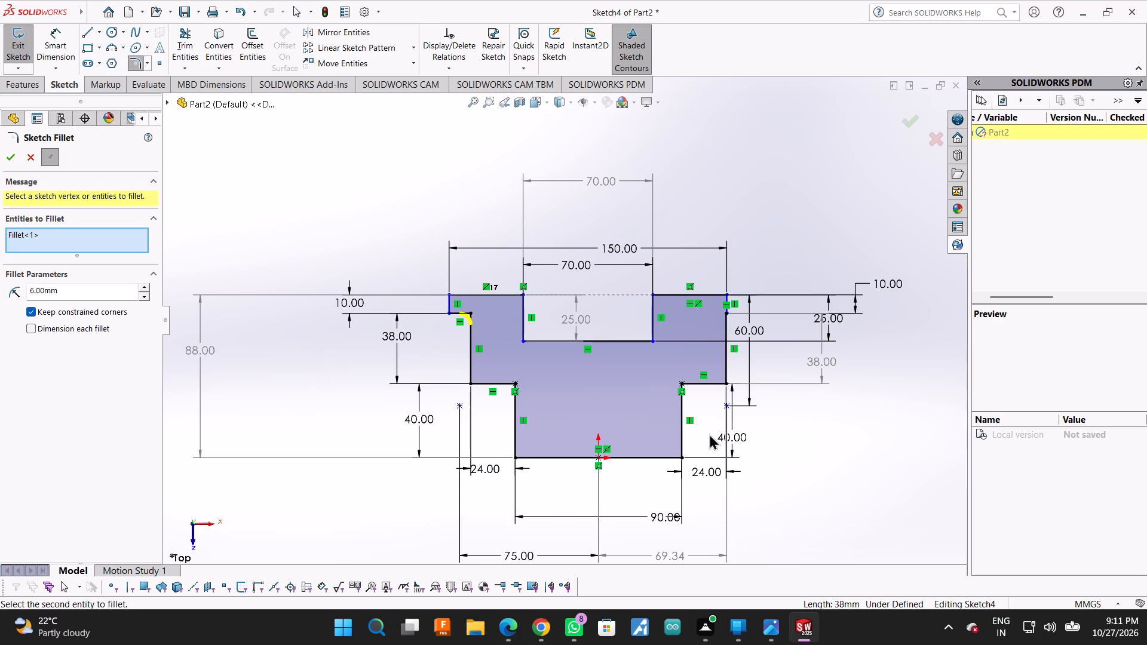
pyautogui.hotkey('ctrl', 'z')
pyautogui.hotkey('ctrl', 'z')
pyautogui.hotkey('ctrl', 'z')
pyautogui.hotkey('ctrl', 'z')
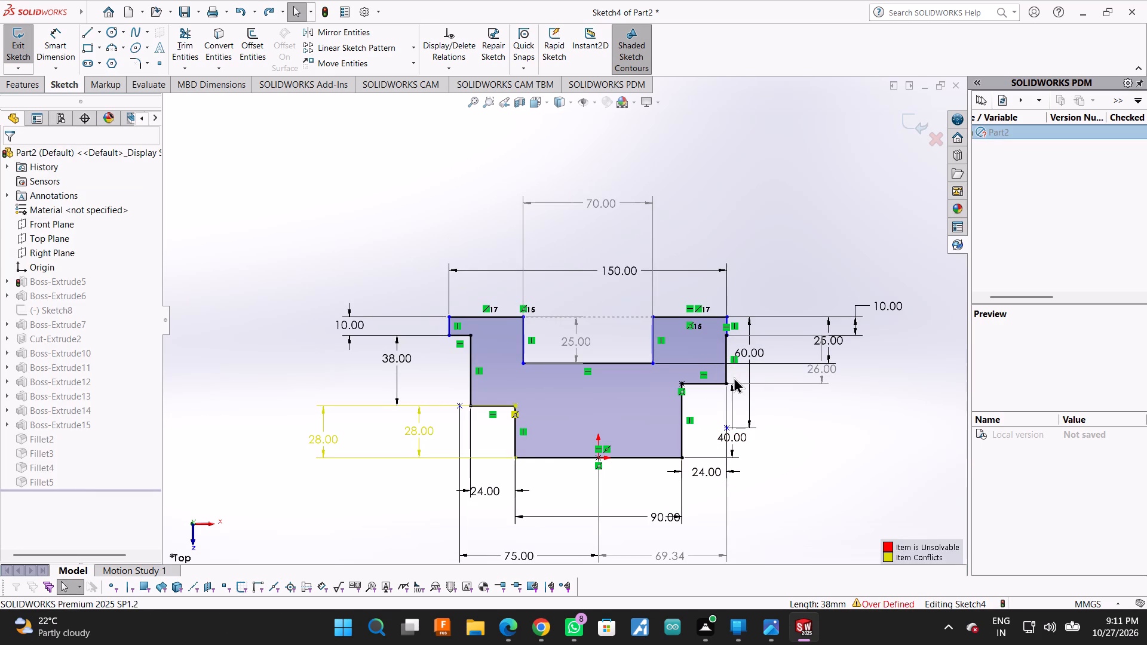
# Trim away all the profile's right-side lines between the notch's upper-right corner and the right end of the bottom edge.
pyautogui.click(182, 36)
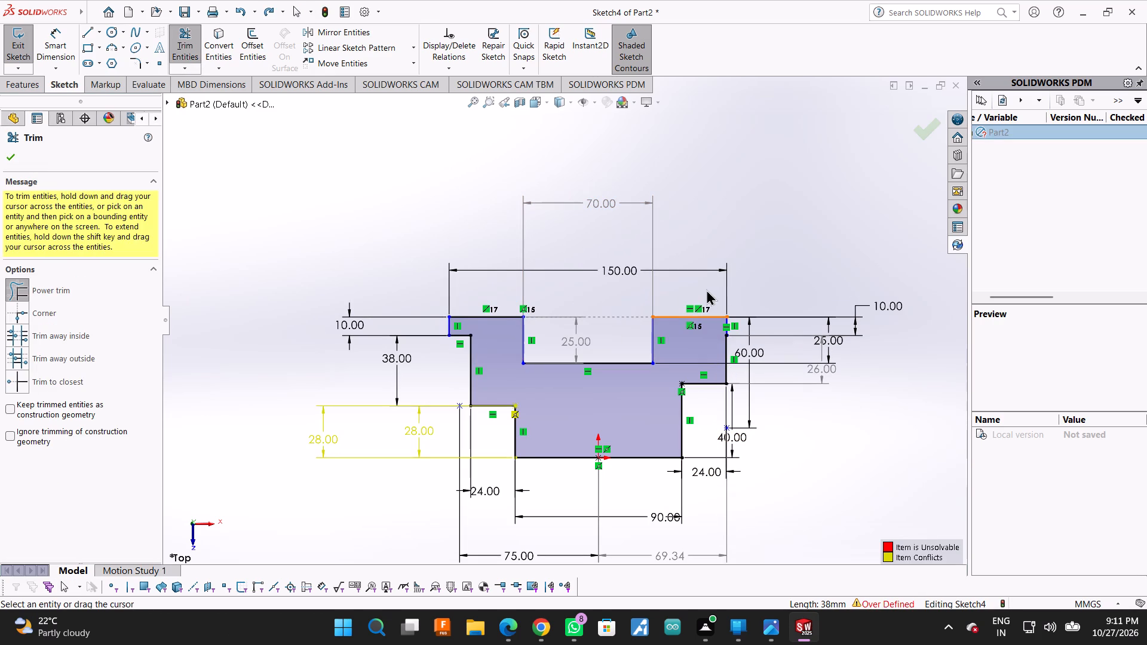
pyautogui.moveTo(696, 293); pyautogui.dragTo(689, 441)
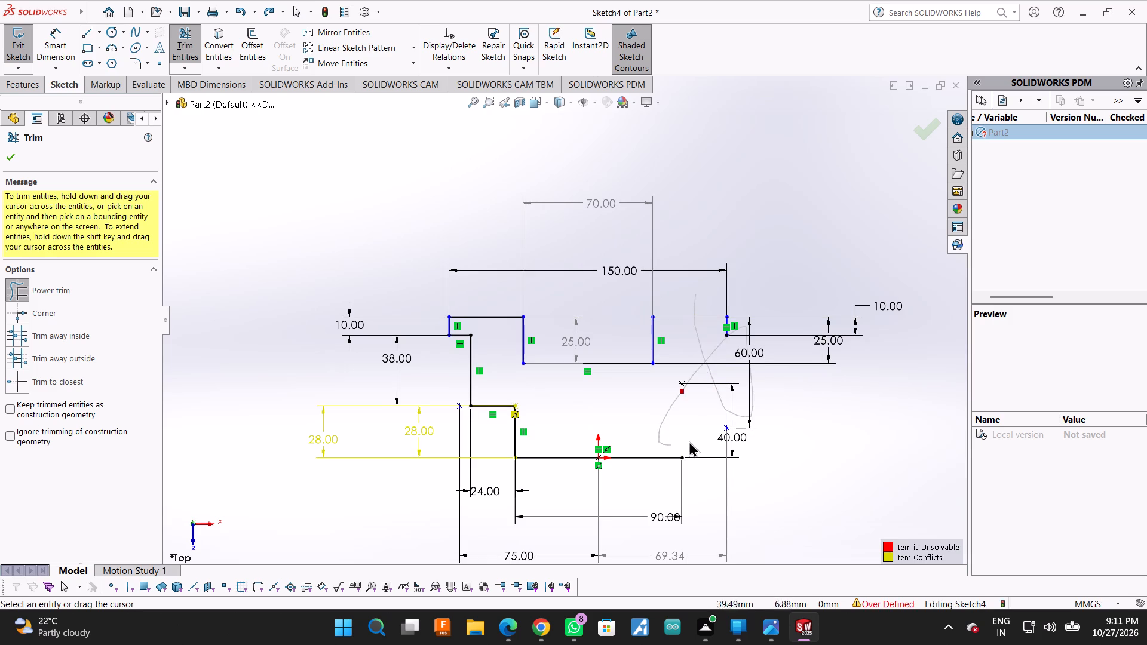
pyautogui.moveTo(689, 441); pyautogui.dragTo(699, 428)
pyautogui.moveTo(701, 328); pyautogui.dragTo(777, 315)
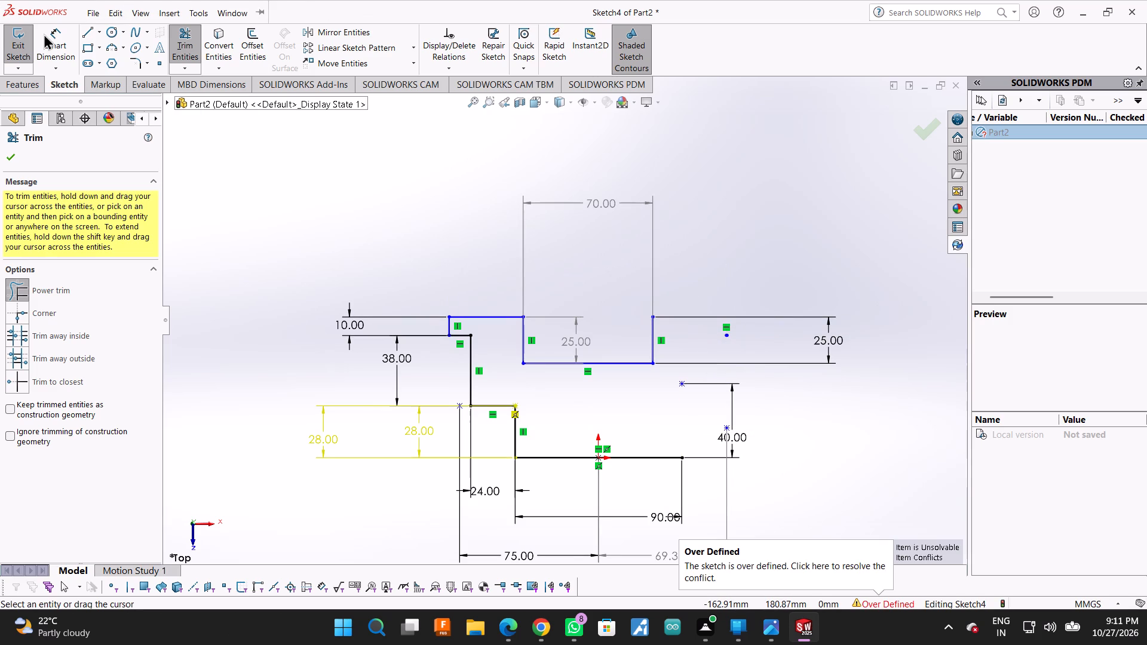
# Draw stepped right-side lines from the notch's upper-right corner: about 46 mm outward, 10 mm down, inward, about 40 mm down, inward, down to the bottom edge.
pyautogui.click(79, 30)
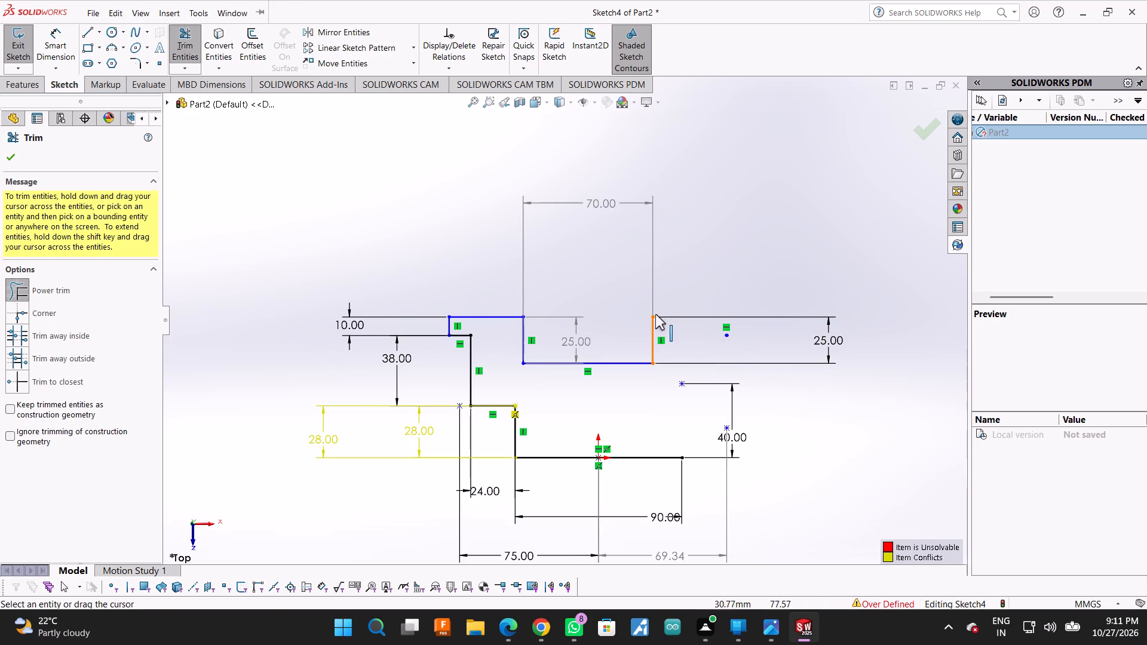
pyautogui.click(88, 31)
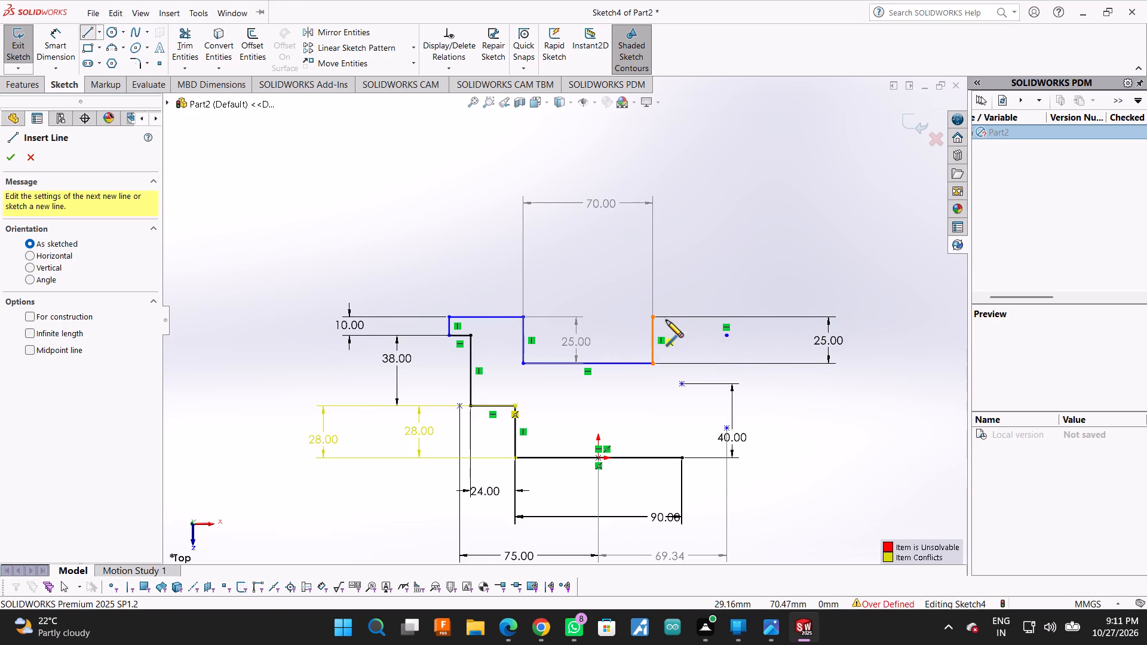
pyautogui.click(654, 316)
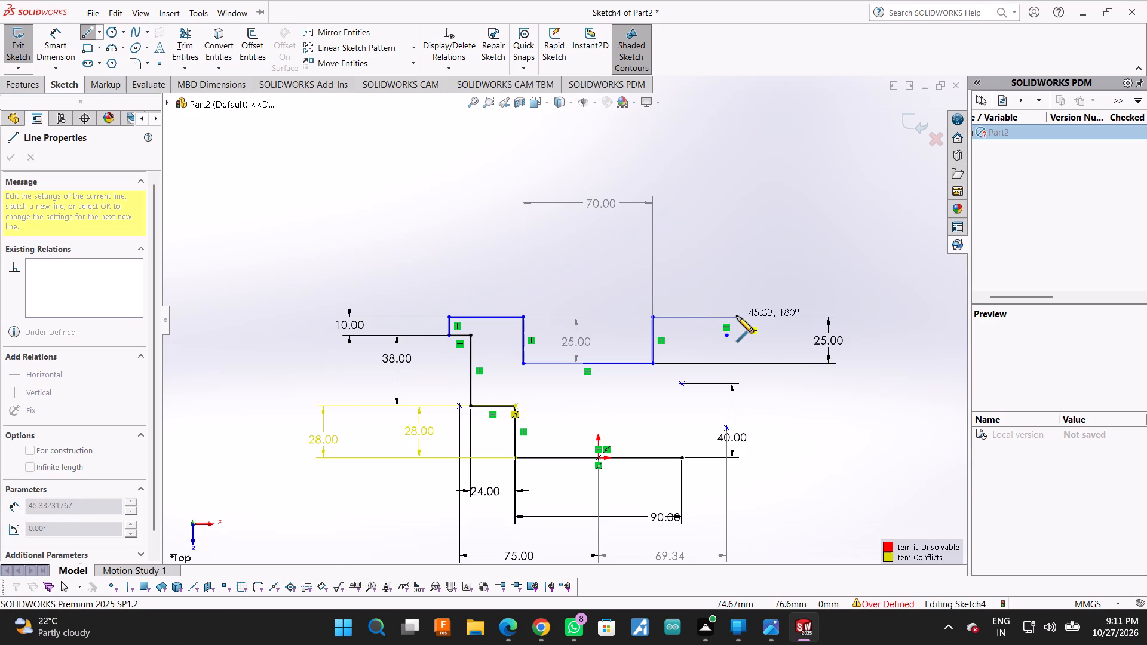
pyautogui.click(738, 316)
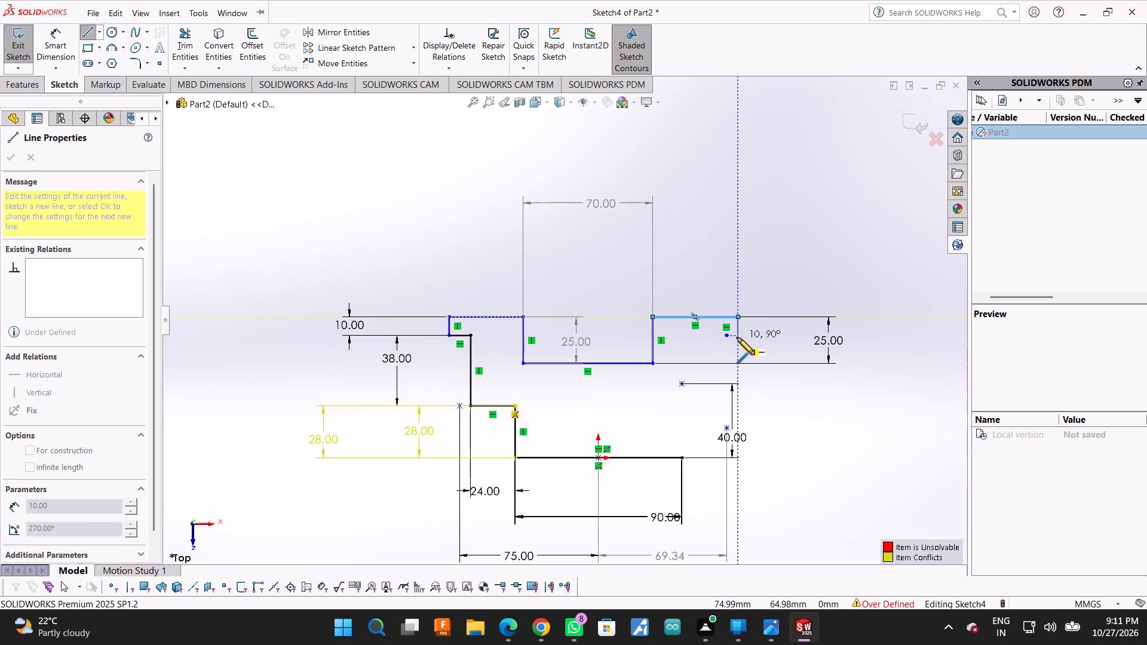
pyautogui.click(737, 337)
pyautogui.click(711, 337)
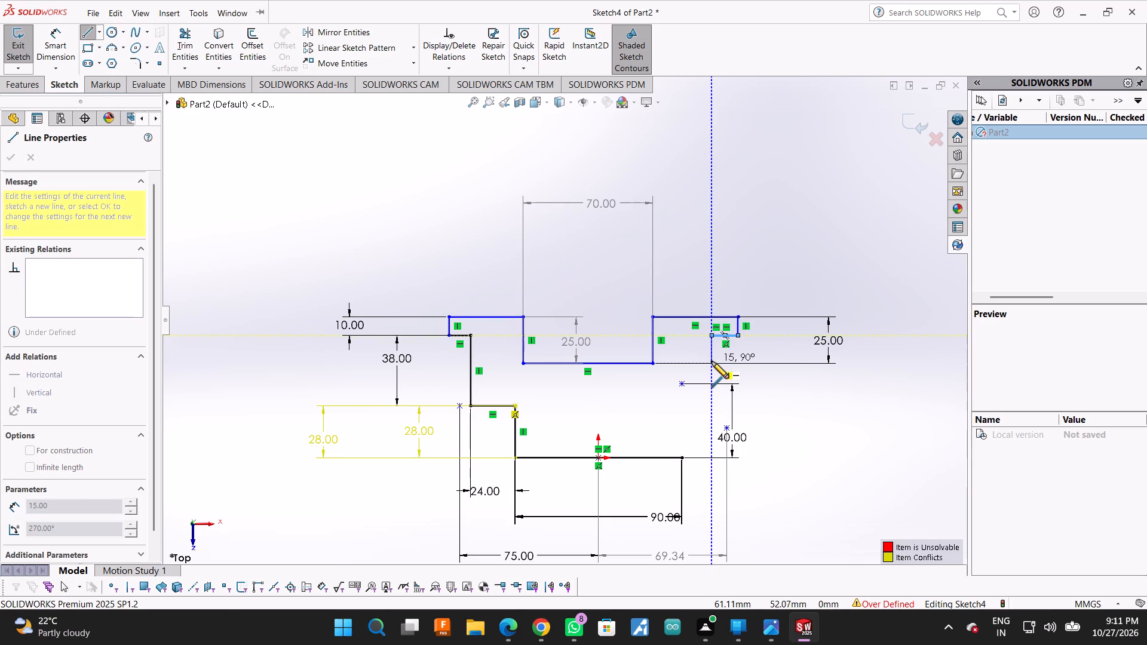
pyautogui.click(709, 410)
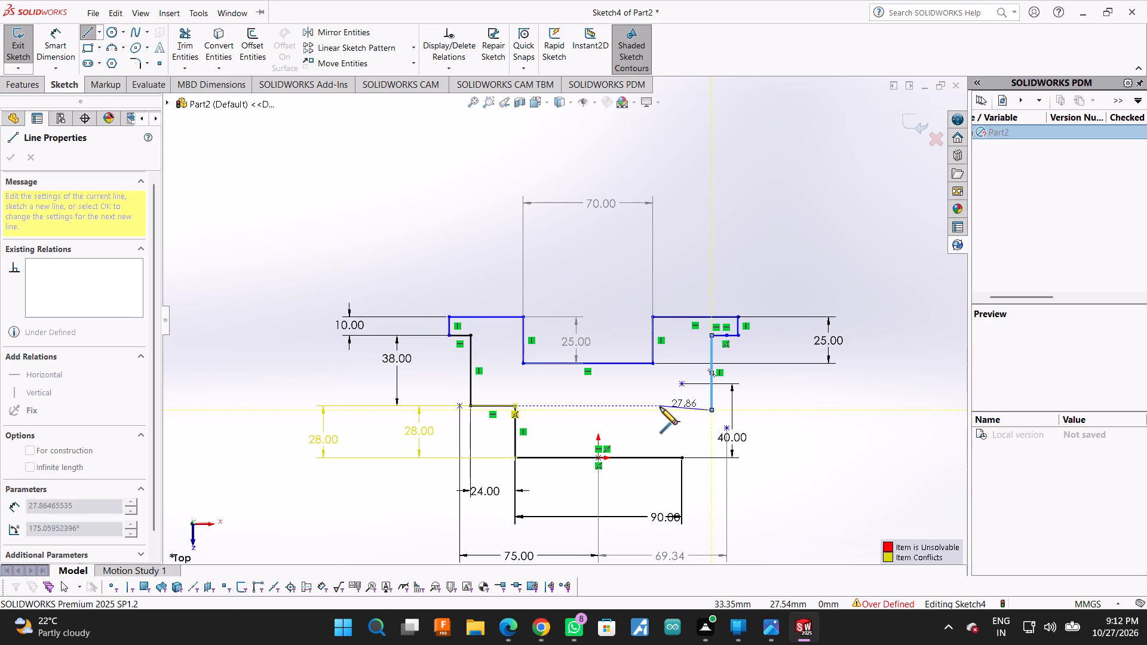
pyautogui.click(681, 413)
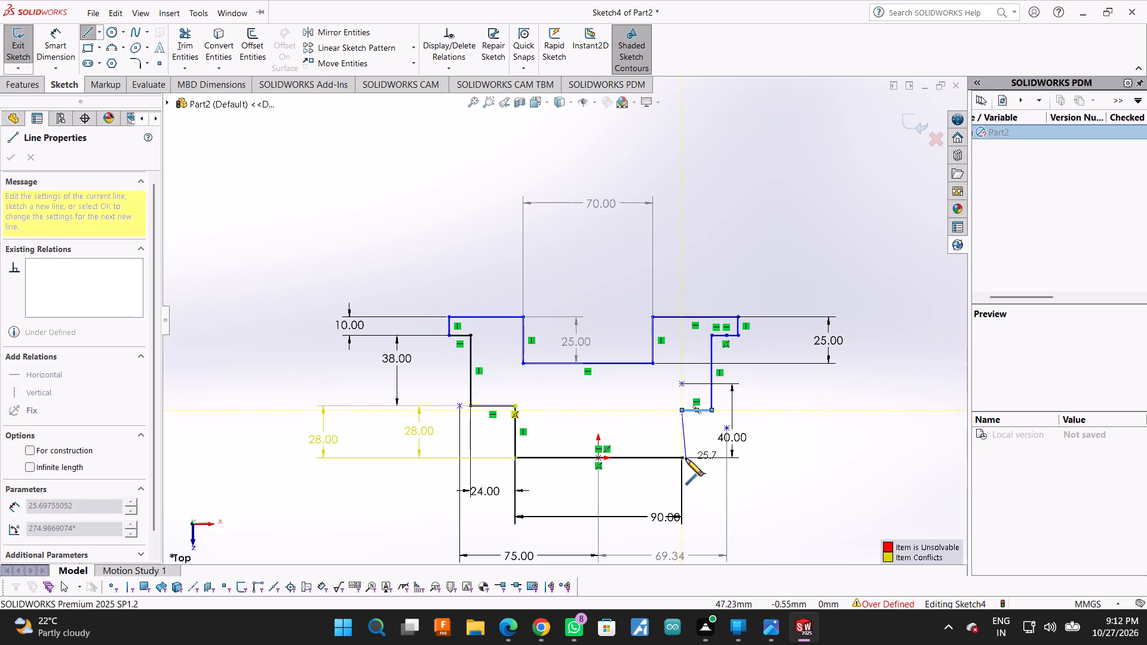
pyautogui.click(685, 460)
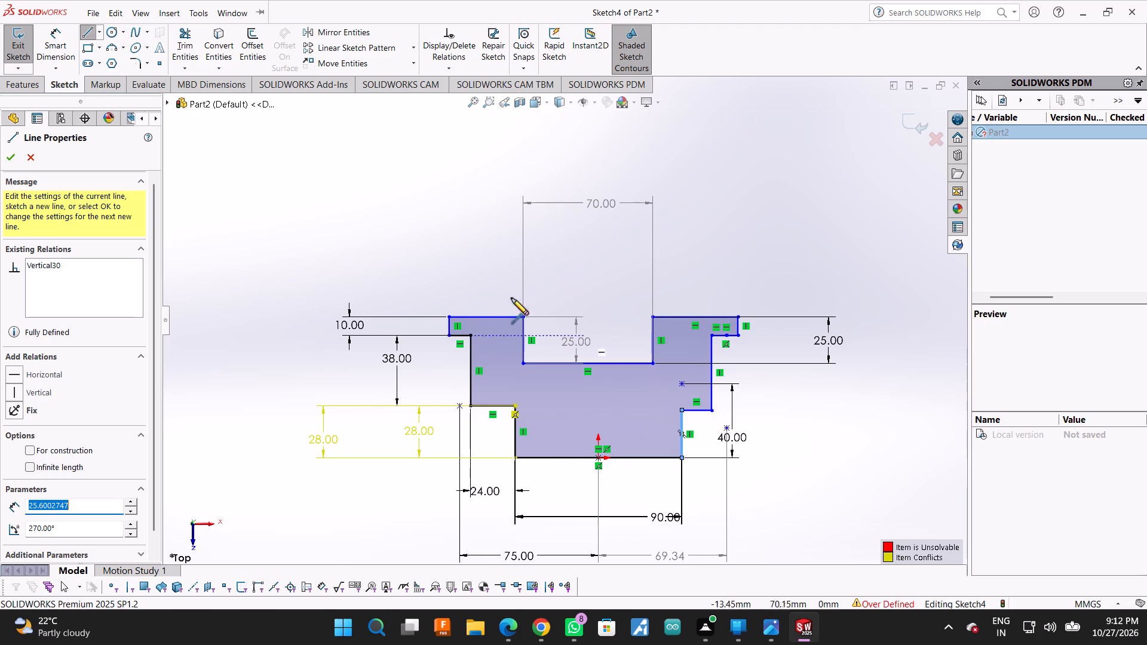
pyautogui.click(5, 165)
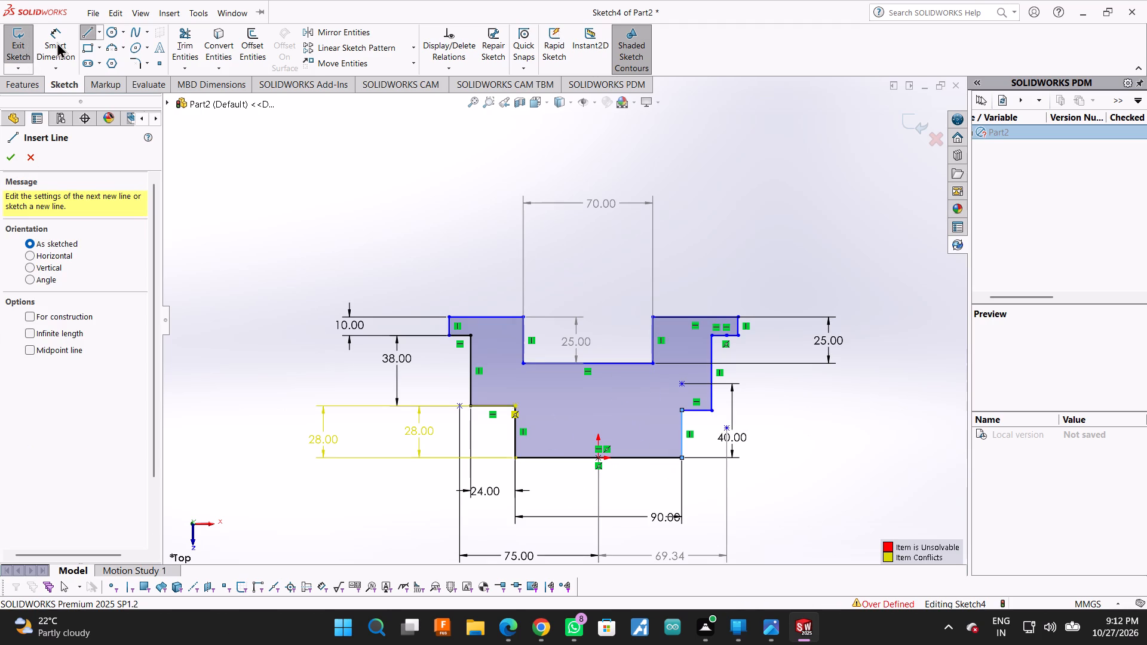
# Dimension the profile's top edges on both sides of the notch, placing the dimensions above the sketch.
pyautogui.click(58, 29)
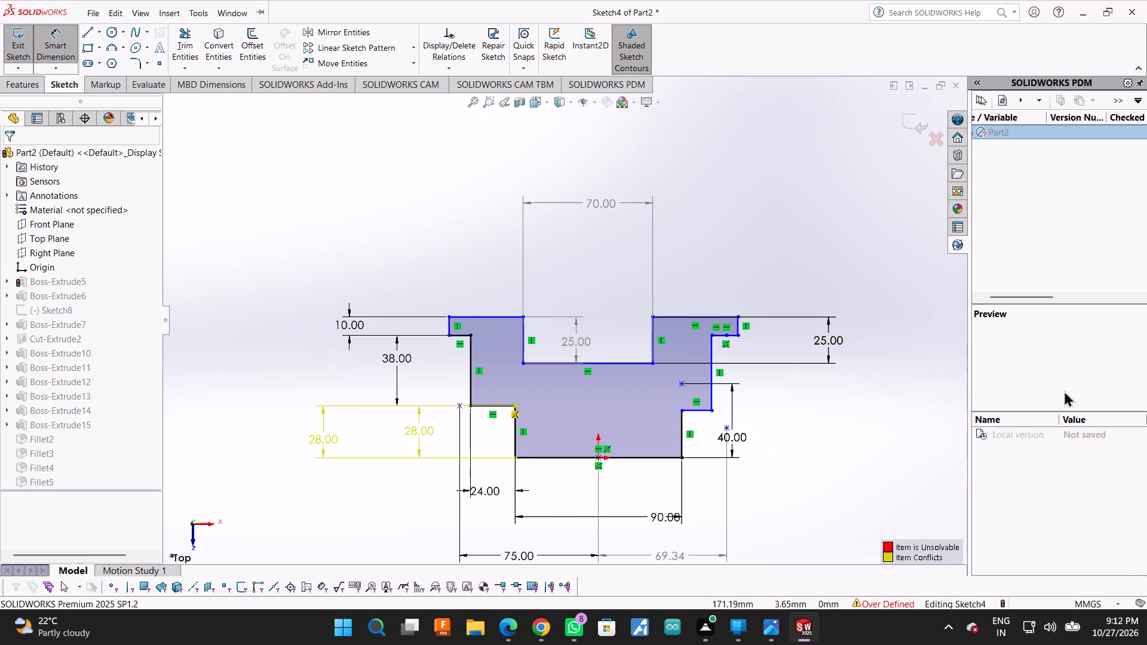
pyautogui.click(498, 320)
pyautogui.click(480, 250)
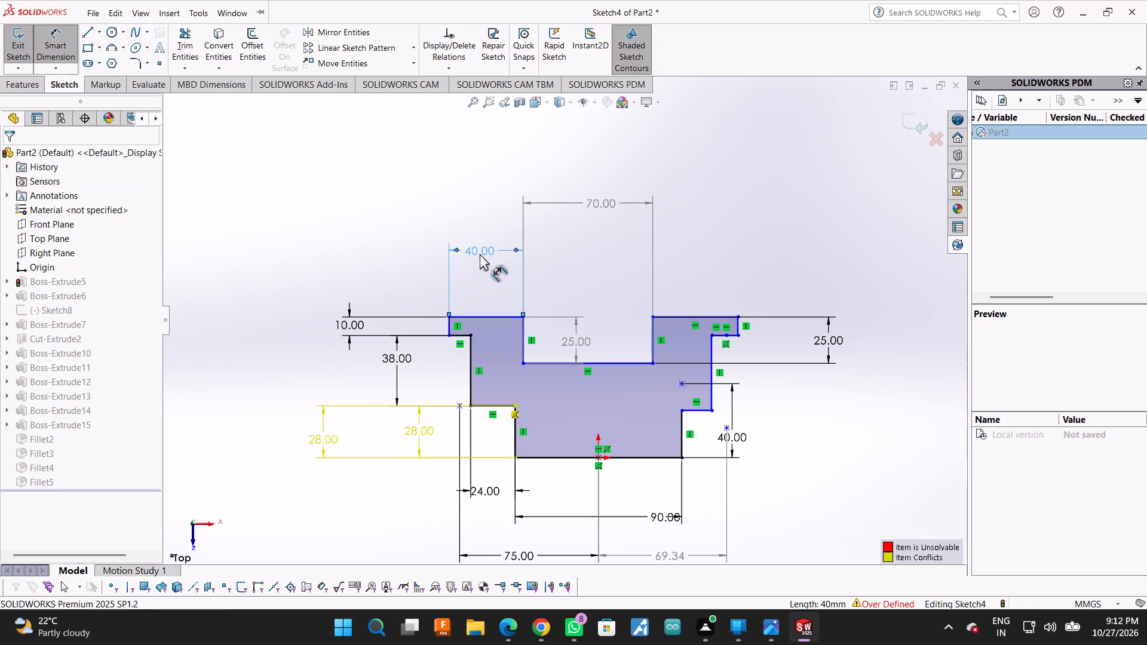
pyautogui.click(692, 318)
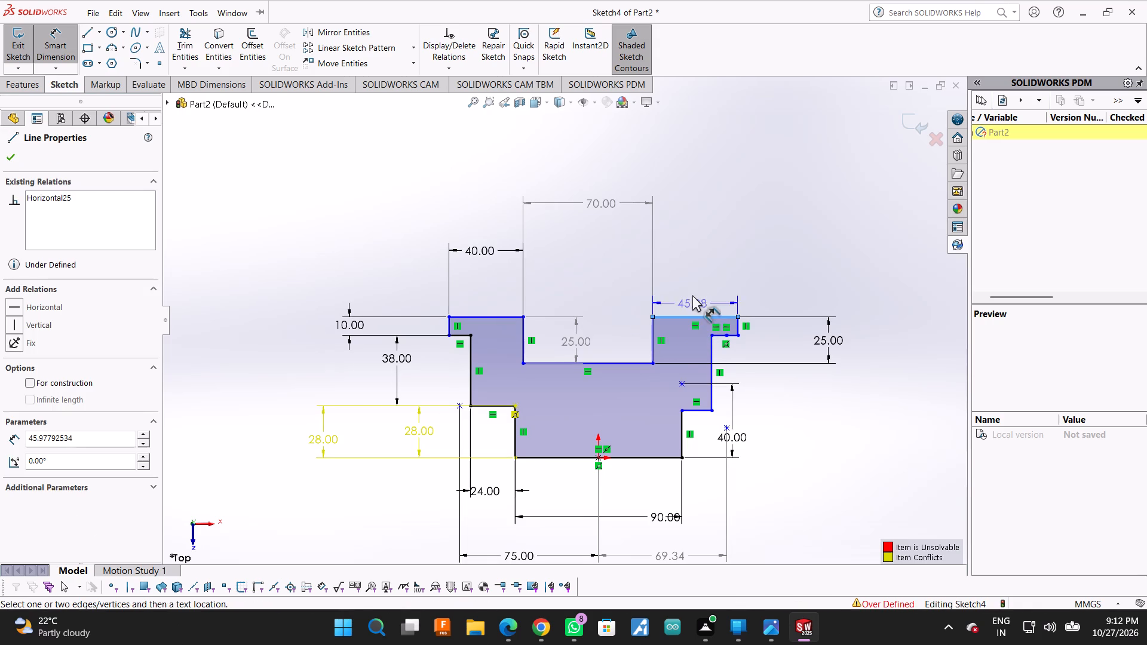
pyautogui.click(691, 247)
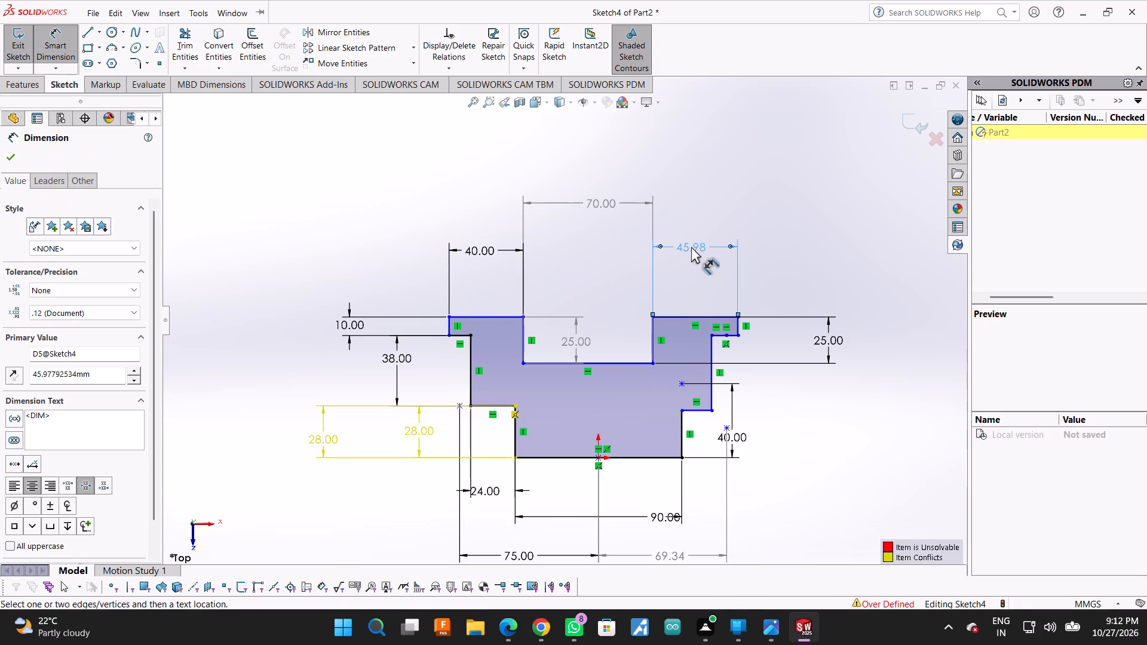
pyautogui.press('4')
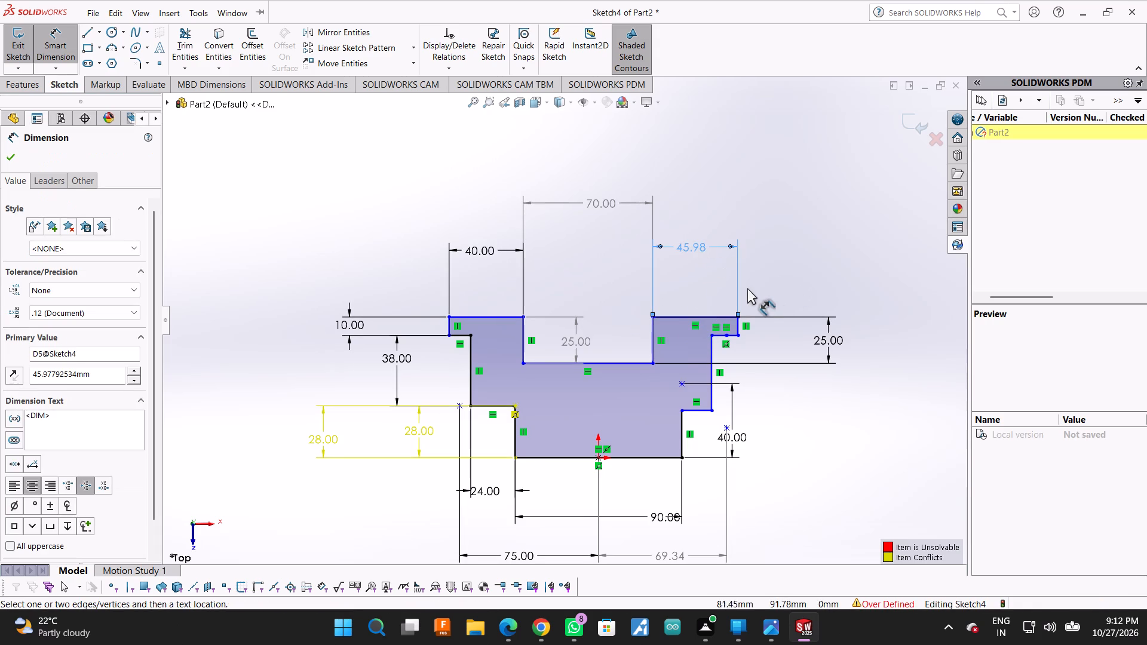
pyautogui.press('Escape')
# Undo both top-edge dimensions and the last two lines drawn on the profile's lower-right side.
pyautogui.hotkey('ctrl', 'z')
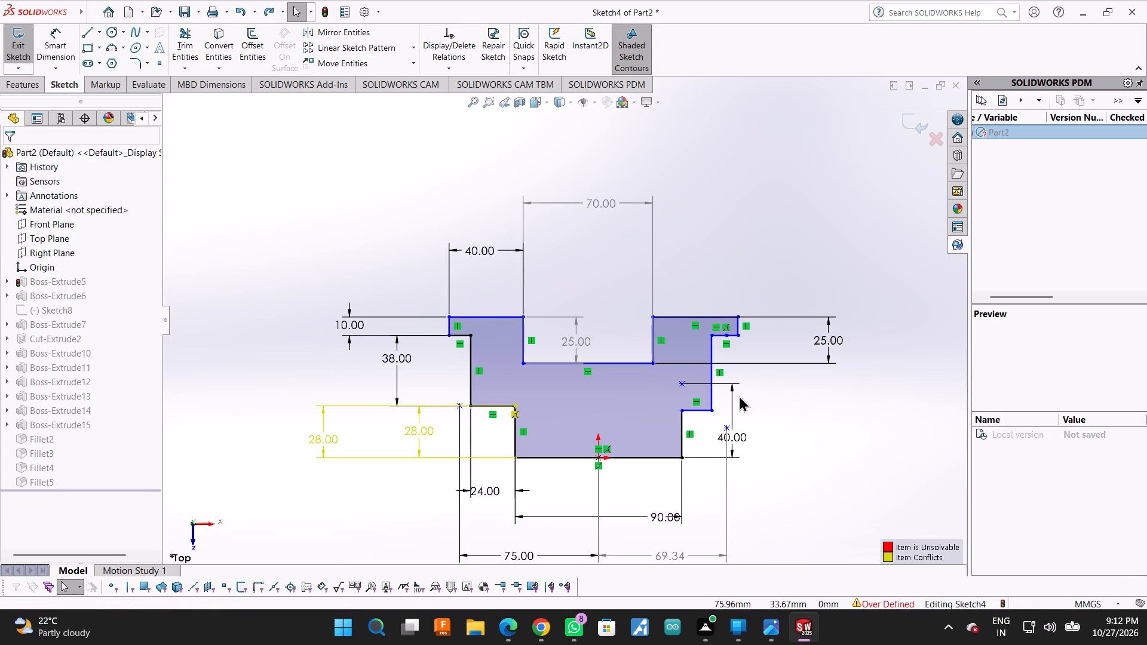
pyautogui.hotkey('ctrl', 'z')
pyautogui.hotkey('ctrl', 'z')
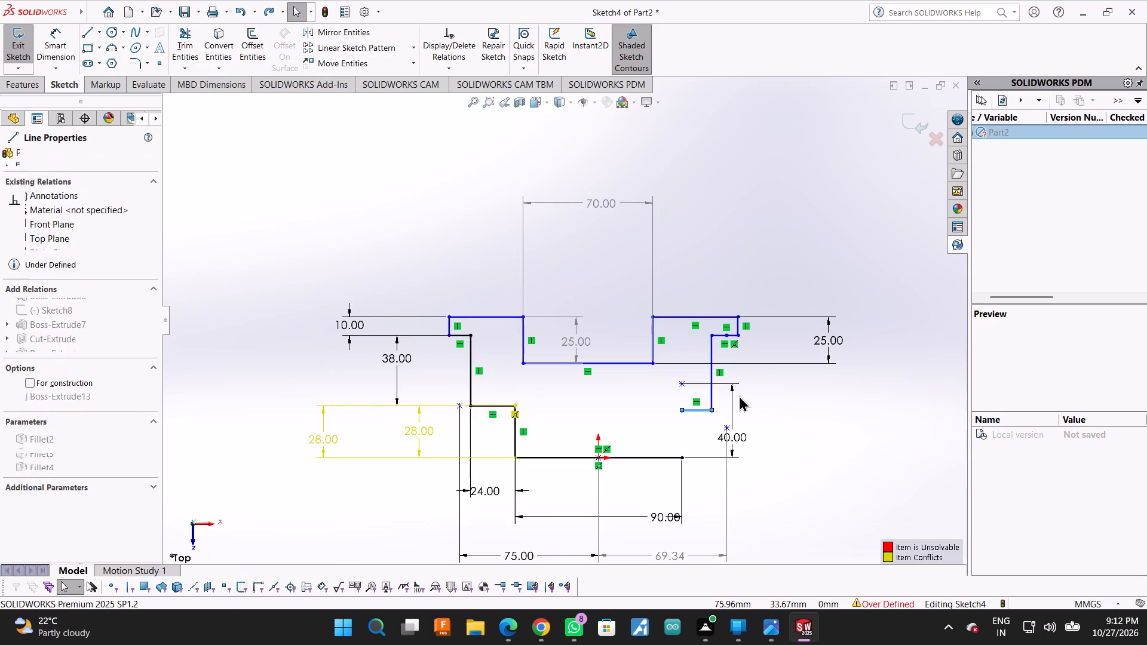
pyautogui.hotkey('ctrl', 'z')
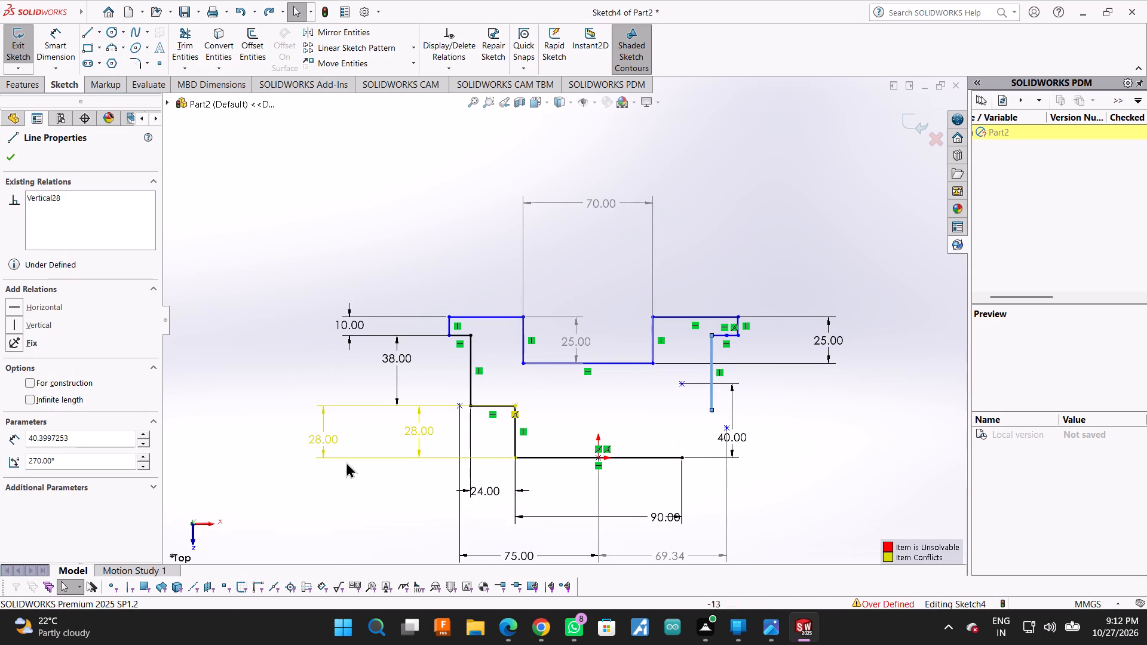
# Delete the outer of the two duplicate 28 mm height dimensions at the profile's lower left.
pyautogui.click(346, 460)
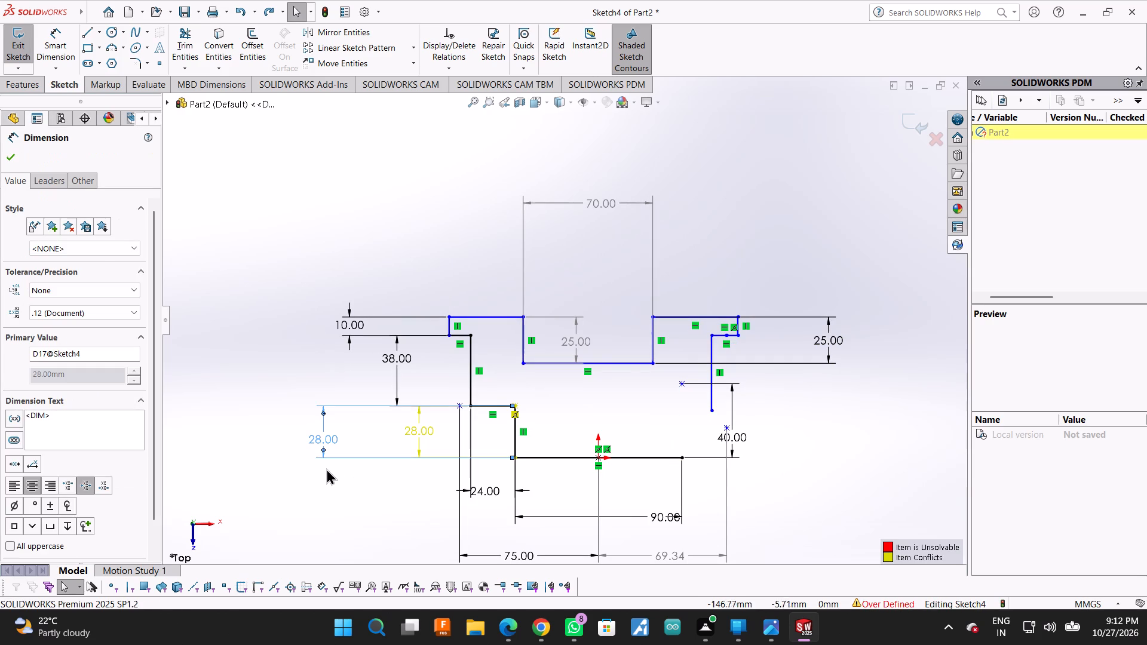
pyautogui.rightClick(327, 463)
pyautogui.click(381, 455)
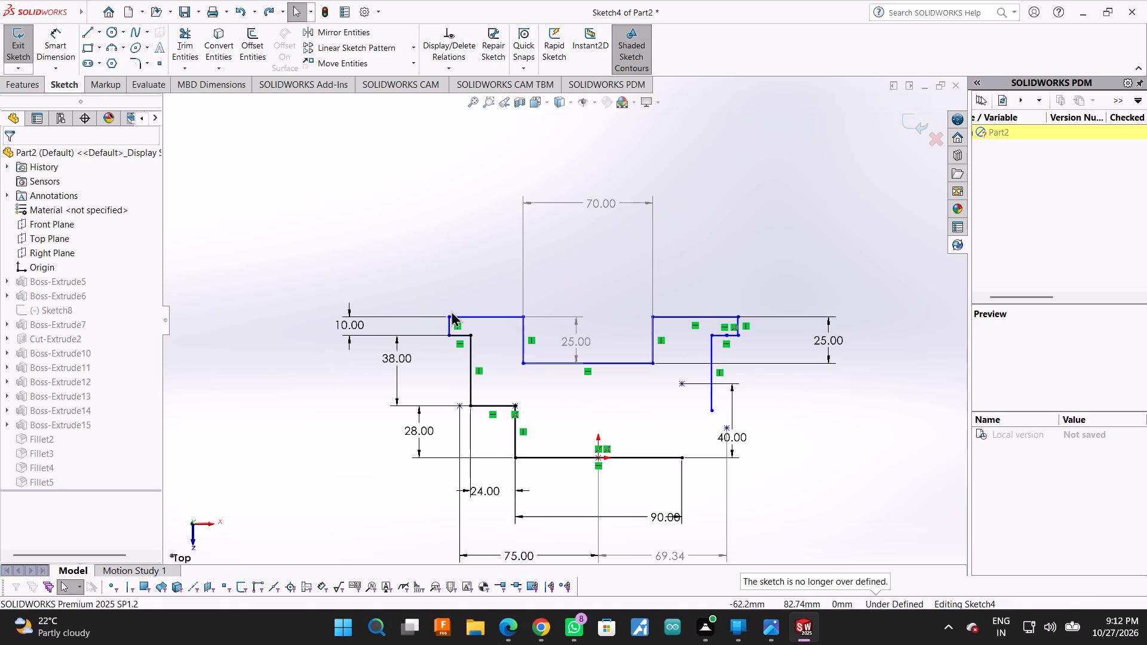
# Draw the lower-right ledge inward from the open vertical line's end, then a vertical line about 26 mm down to the bottom-right corner.
pyautogui.click(81, 25)
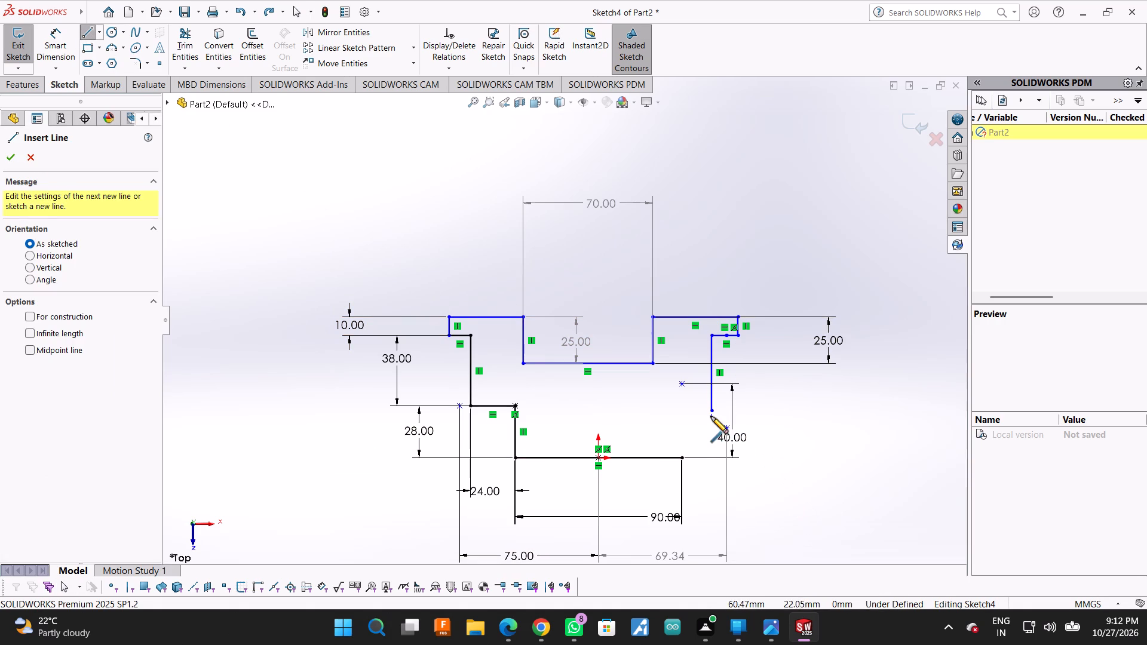
pyautogui.click(713, 412)
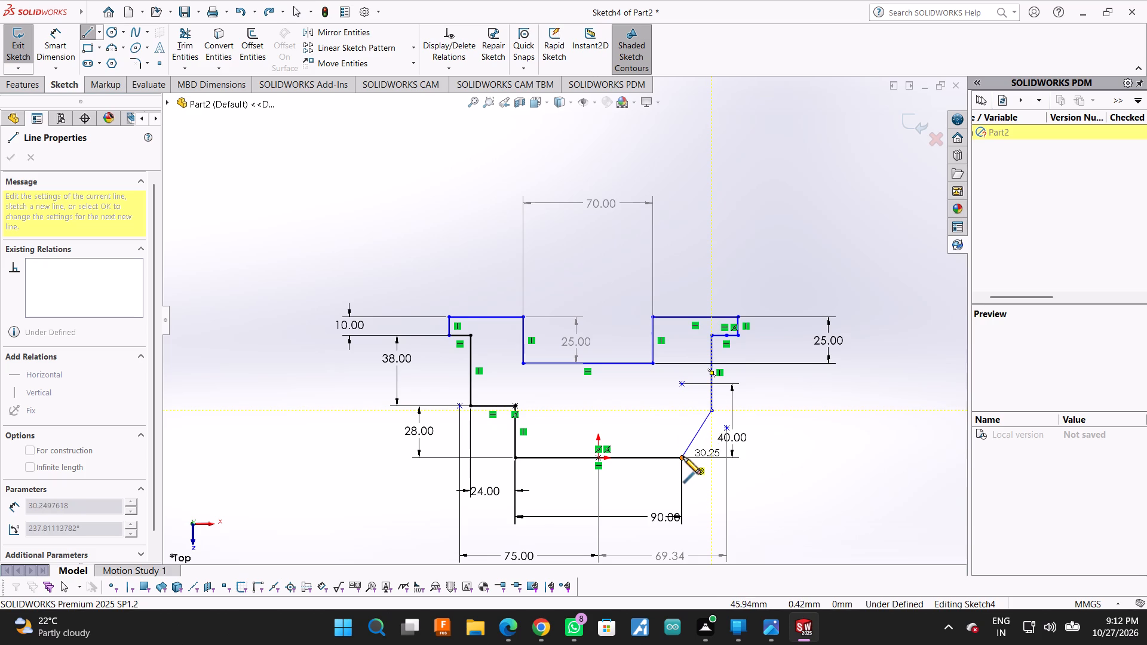
pyautogui.click(685, 407)
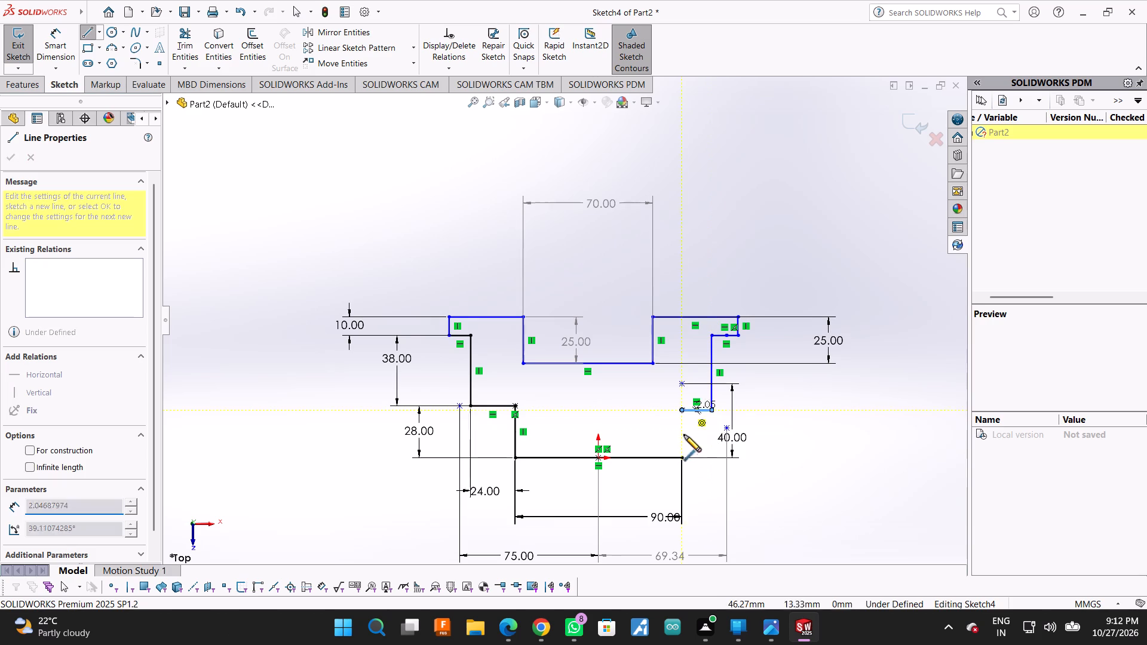
pyautogui.click(682, 459)
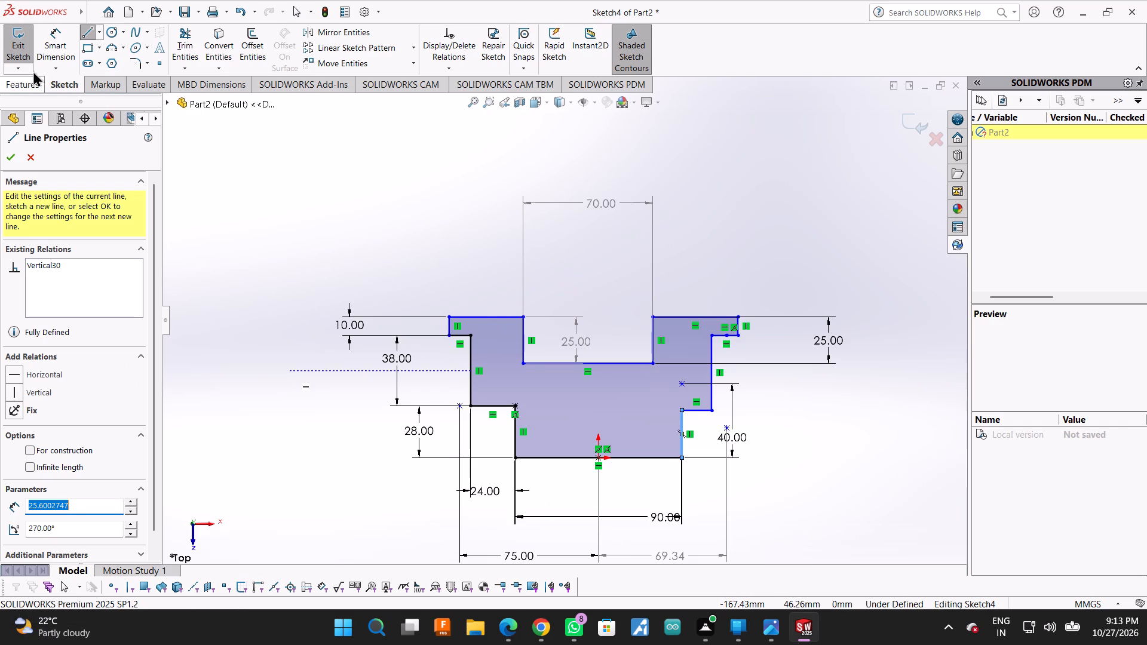
pyautogui.click(5, 153)
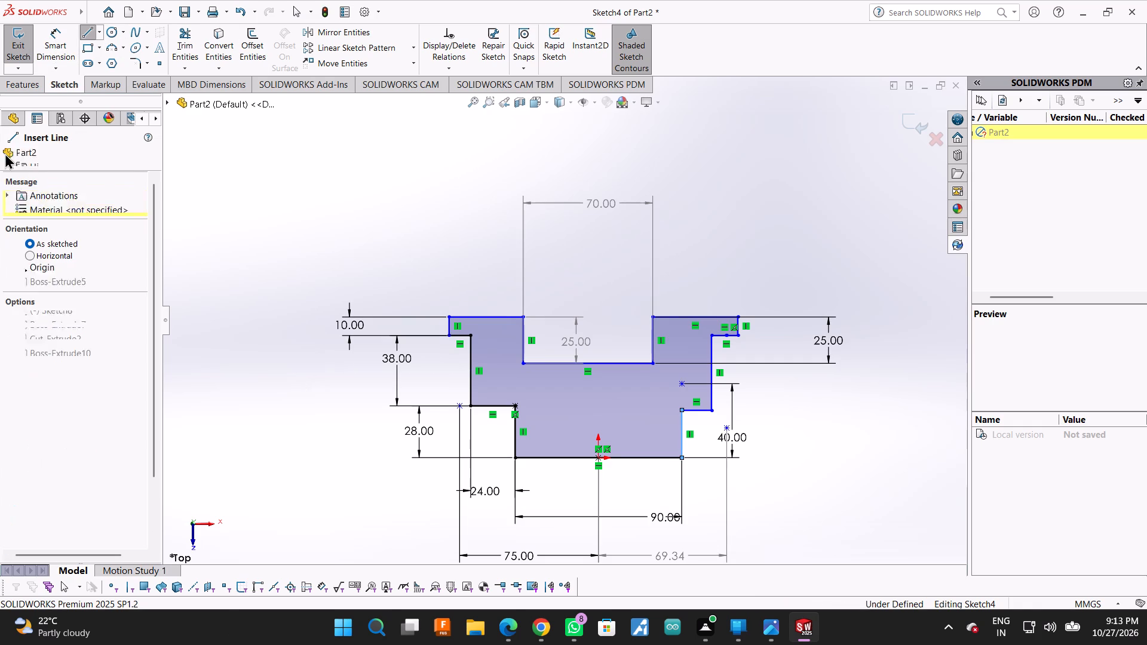
# Dimension the profile's top edge to the right of the notch and set its length to 40 mm.
pyautogui.click(45, 35)
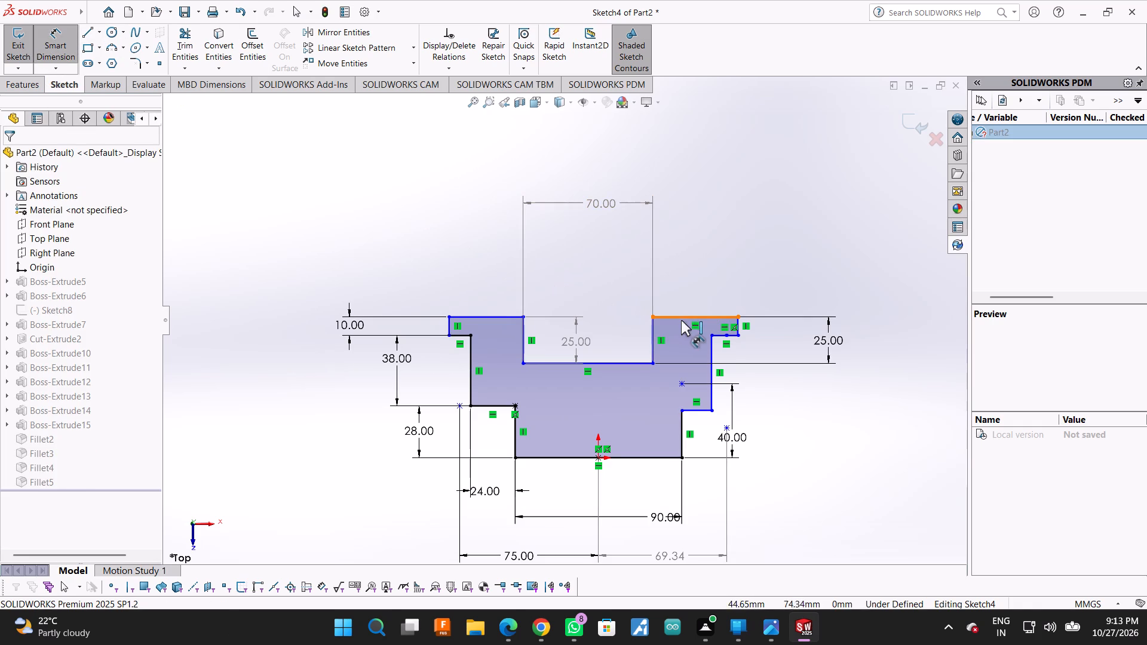
pyautogui.click(680, 320)
pyautogui.click(689, 207)
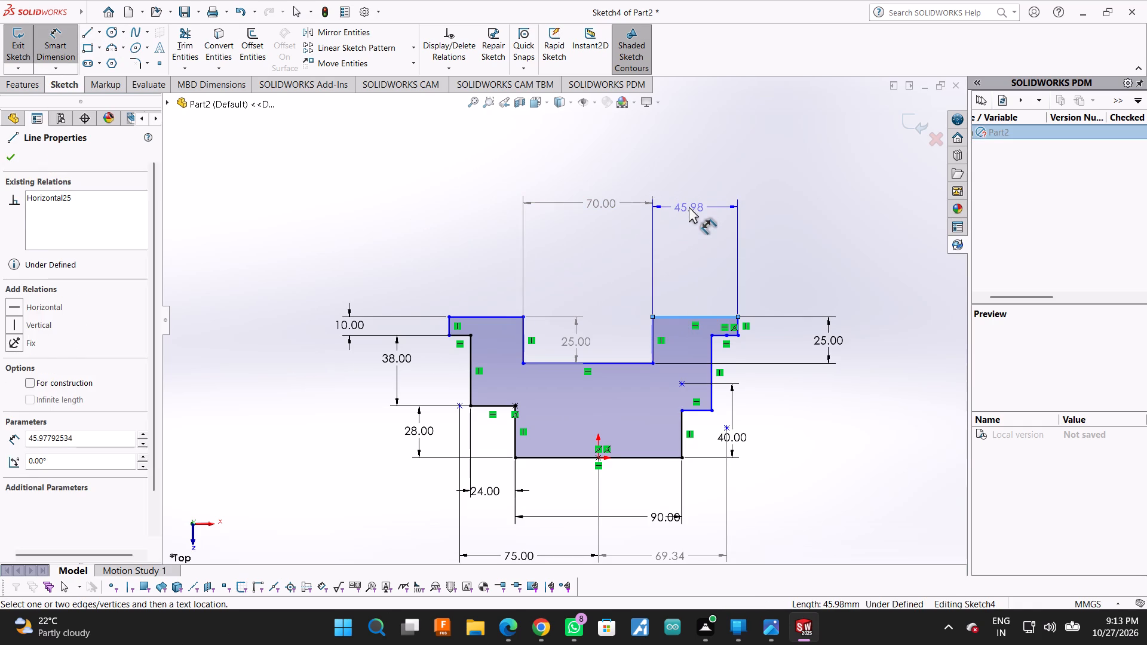
pyautogui.write('40')
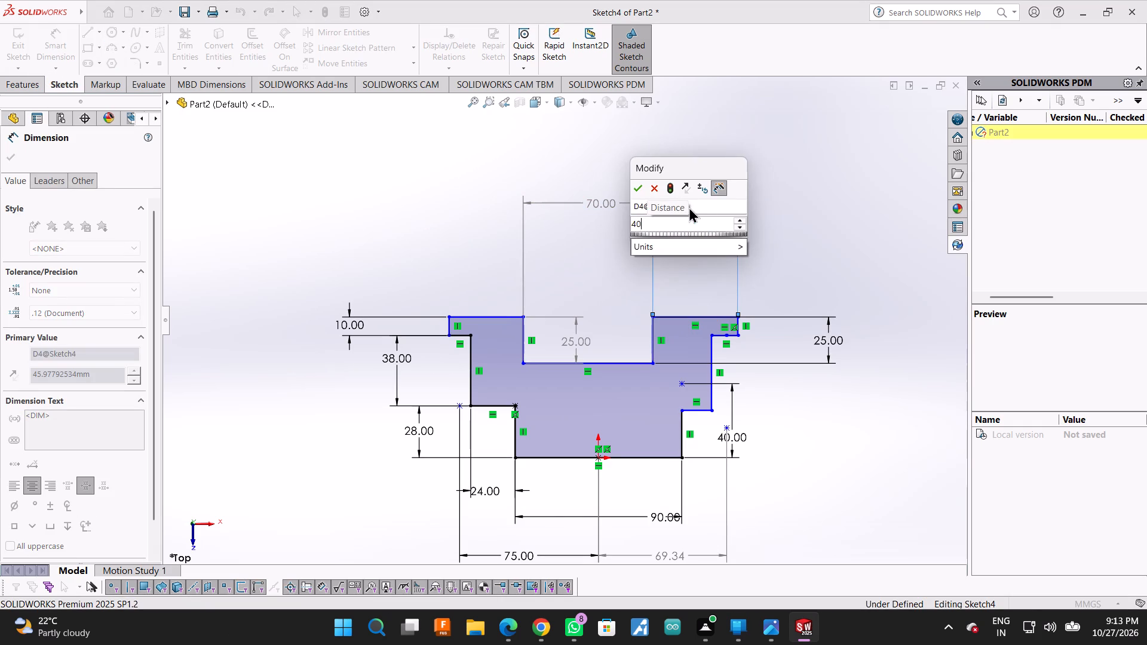
pyautogui.press('Return')
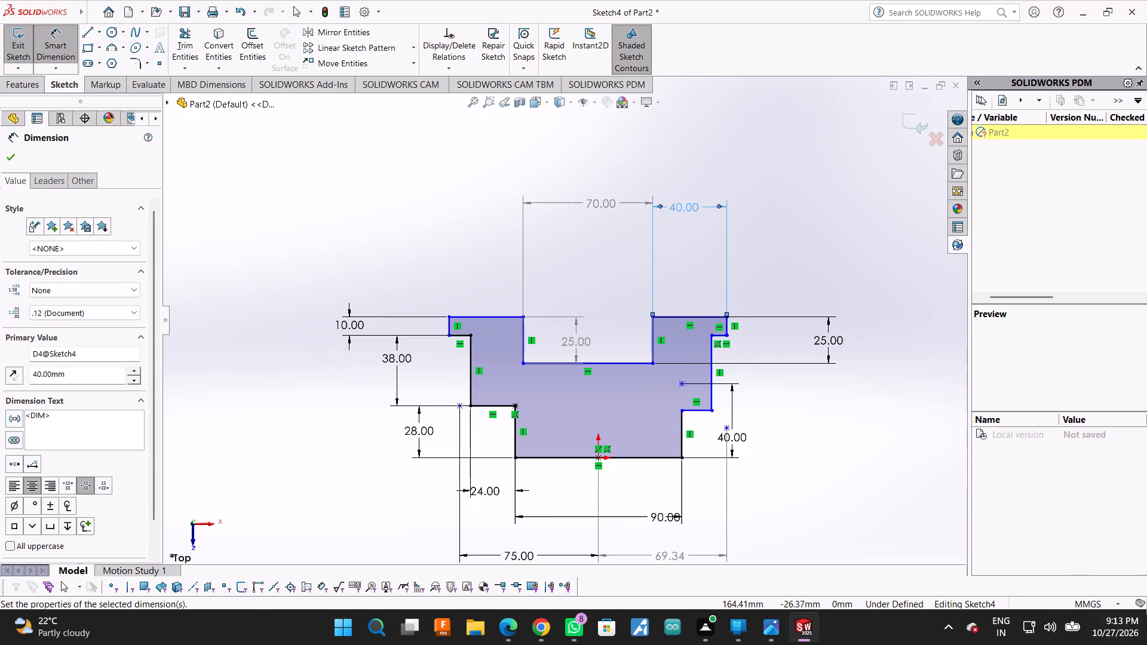
pyautogui.moveTo(0, 584); pyautogui.dragTo(56, 50)
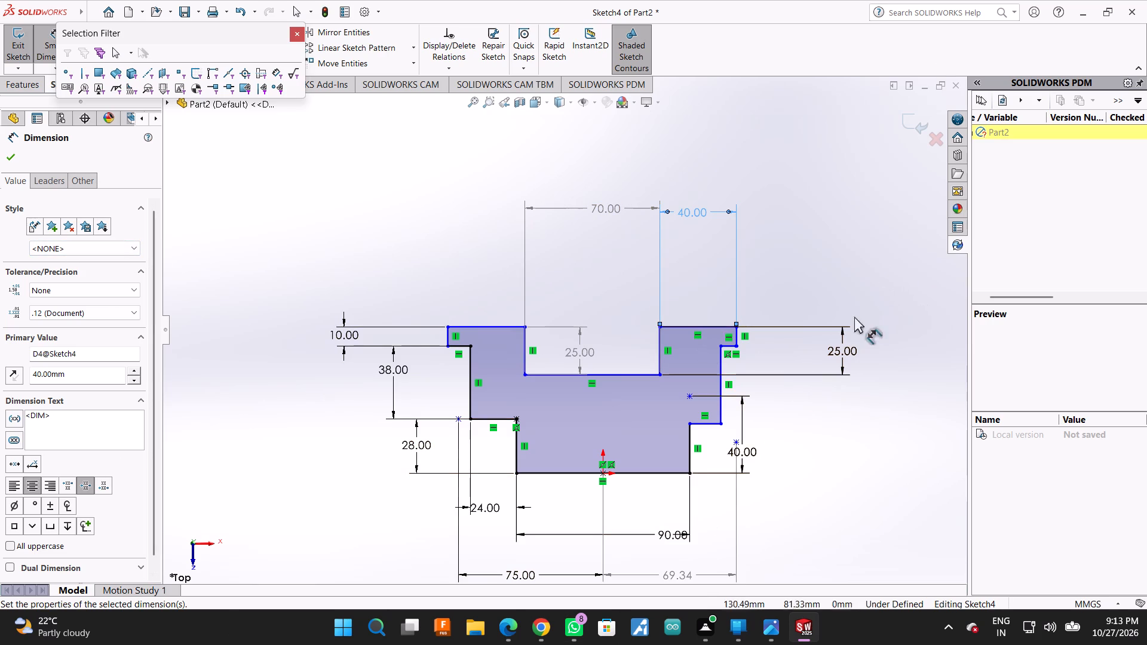
# Add a 10 mm height dimension to the short vertical edge at the profile's upper-right end.
pyautogui.click(737, 339)
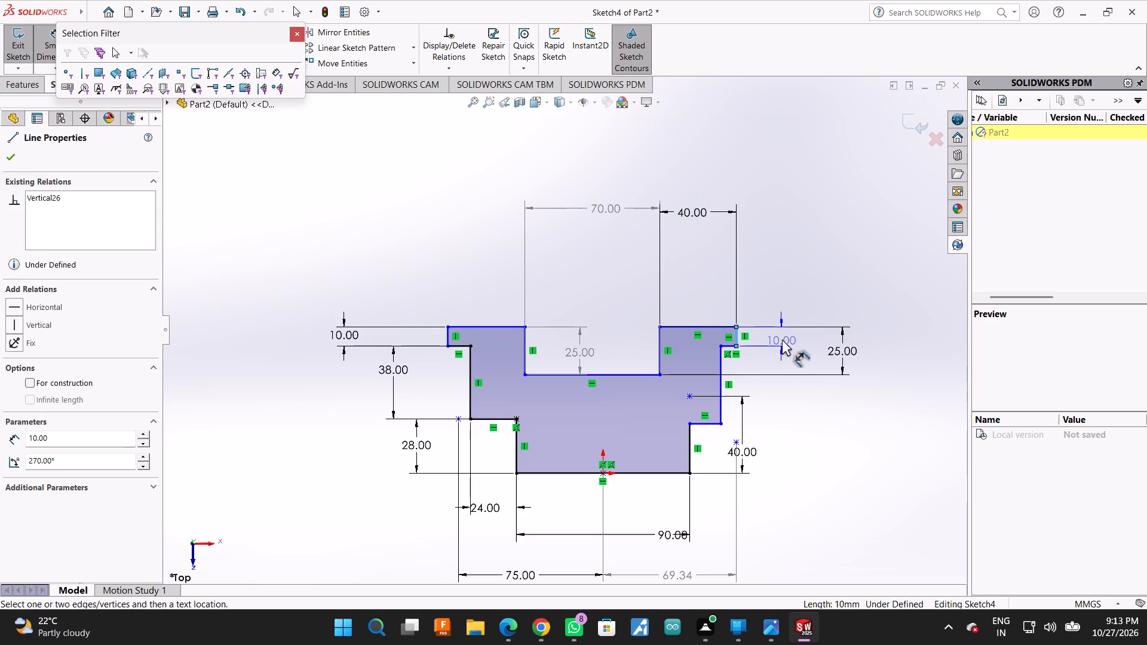
pyautogui.click(785, 339)
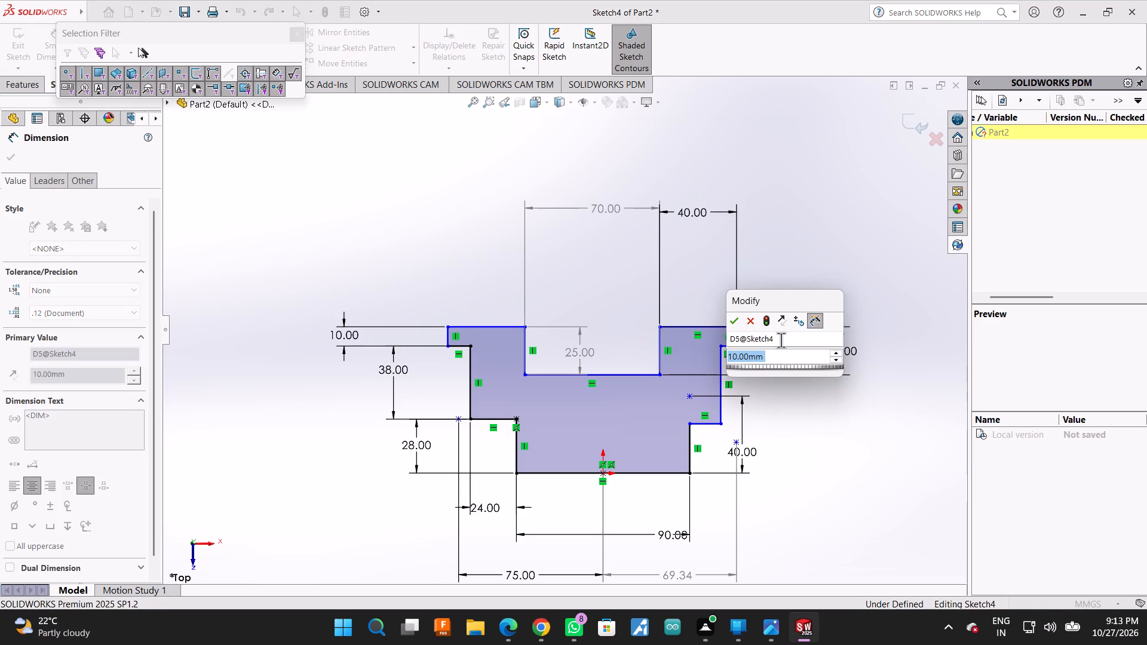
pyautogui.click(737, 317)
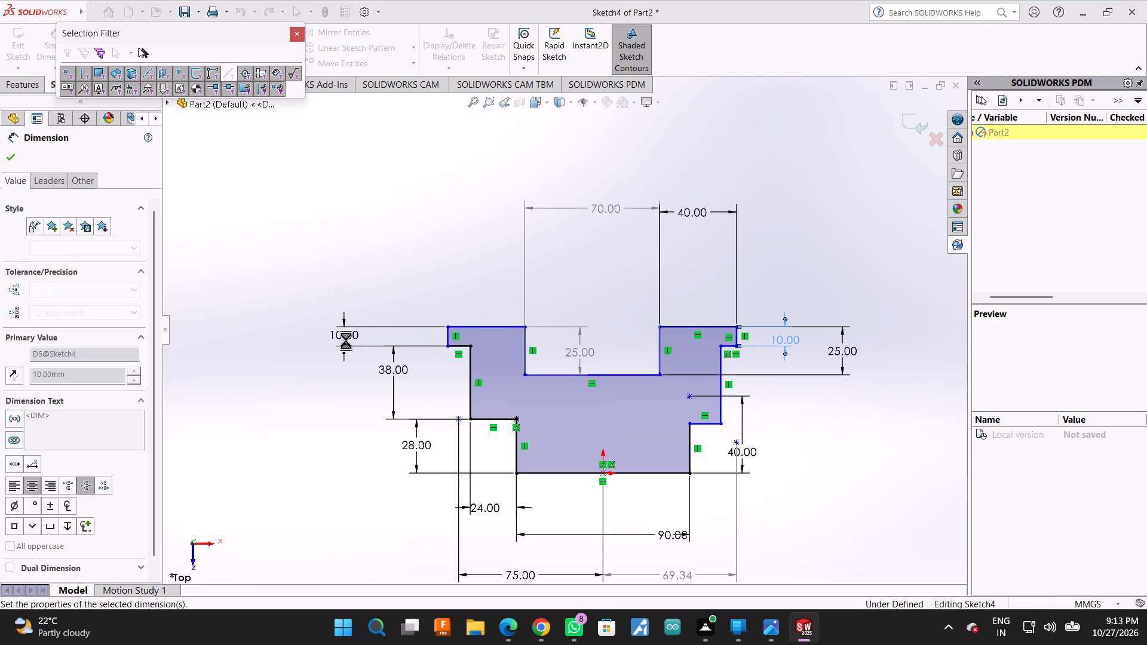
# Dimension the short horizontal step under the profile's upper-left end and set its width to 6 mm.
pyautogui.click(460, 346)
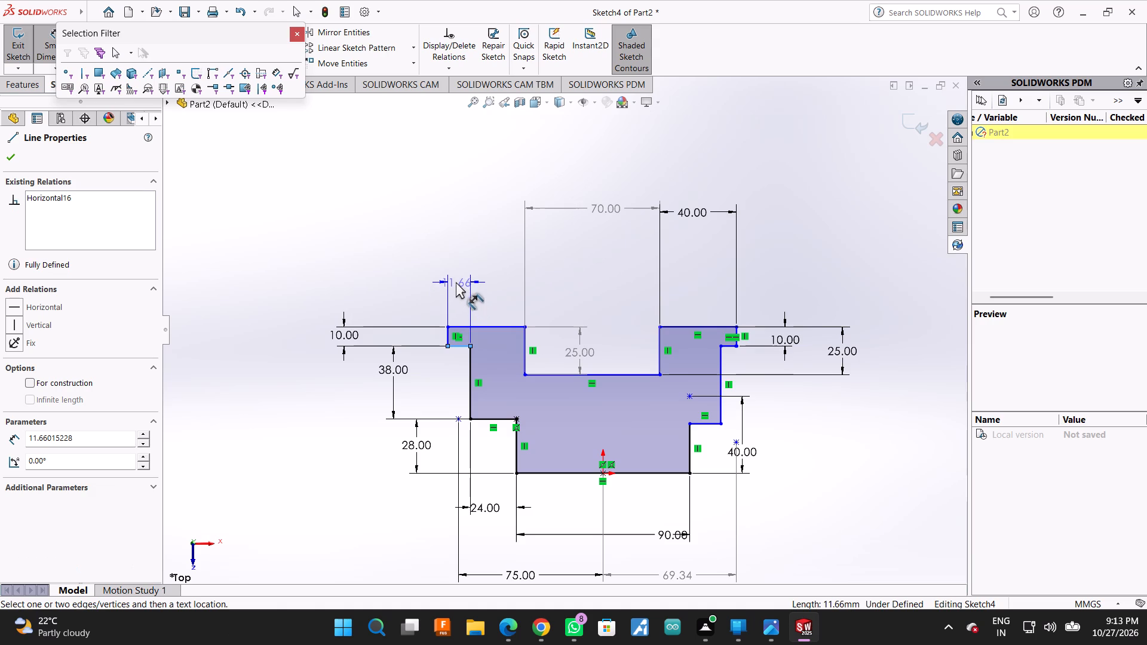
pyautogui.click(460, 283)
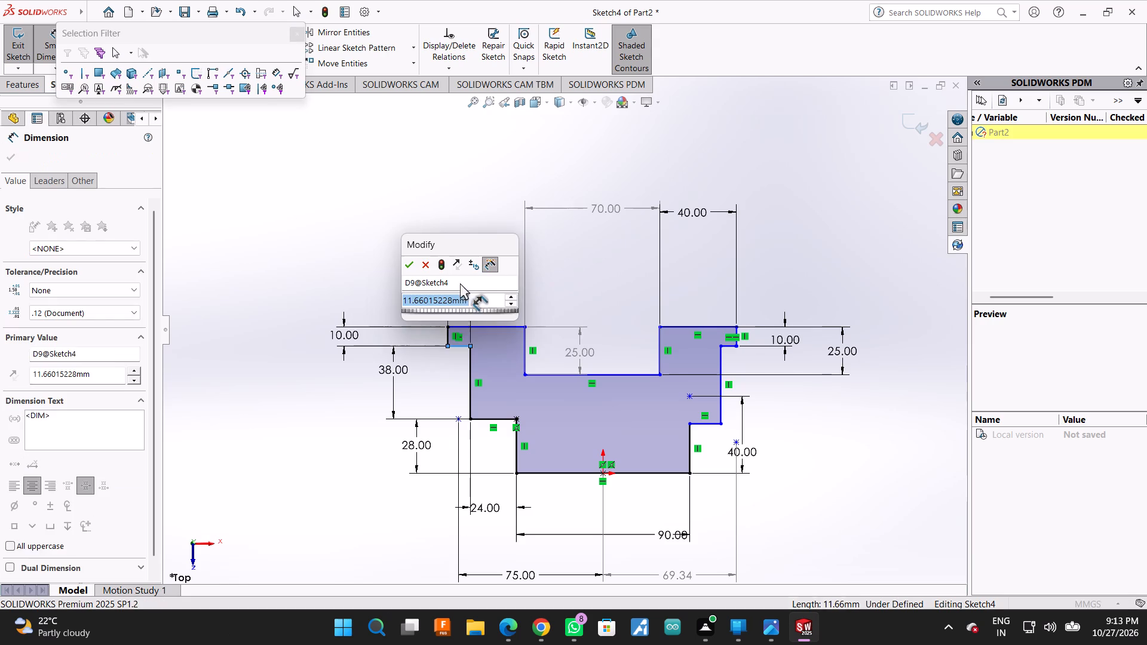
pyautogui.press('6')
pyautogui.press('Return')
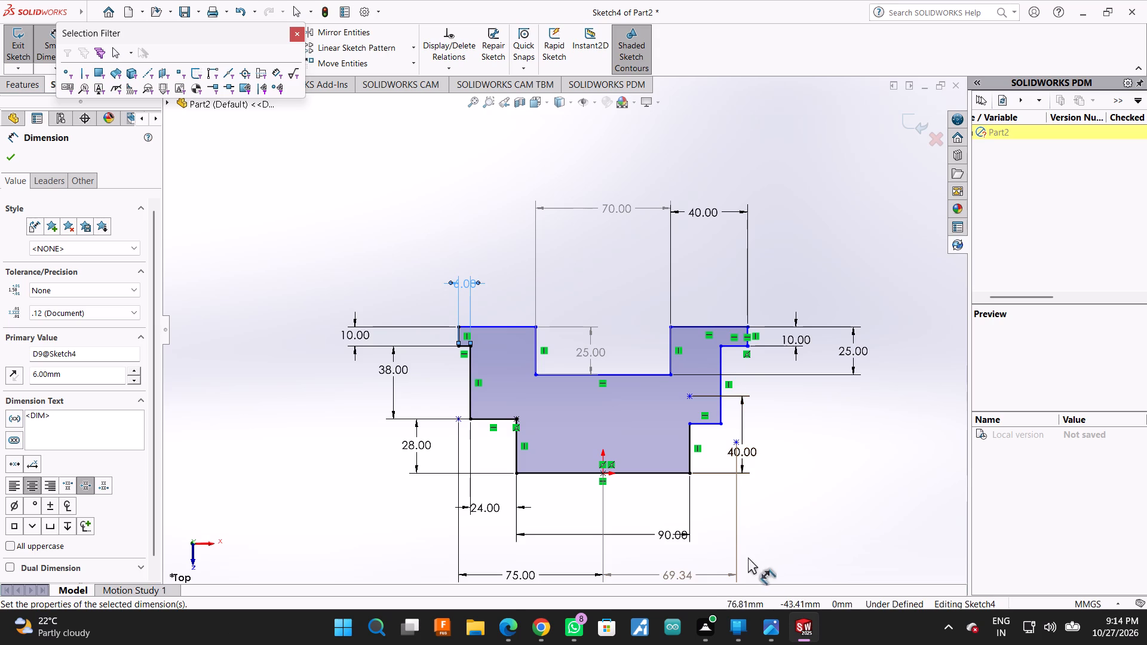
# Dimension the matching short horizontal step under the profile's upper-right end and set its width to 6 mm.
pyautogui.click(736, 344)
pyautogui.click(735, 299)
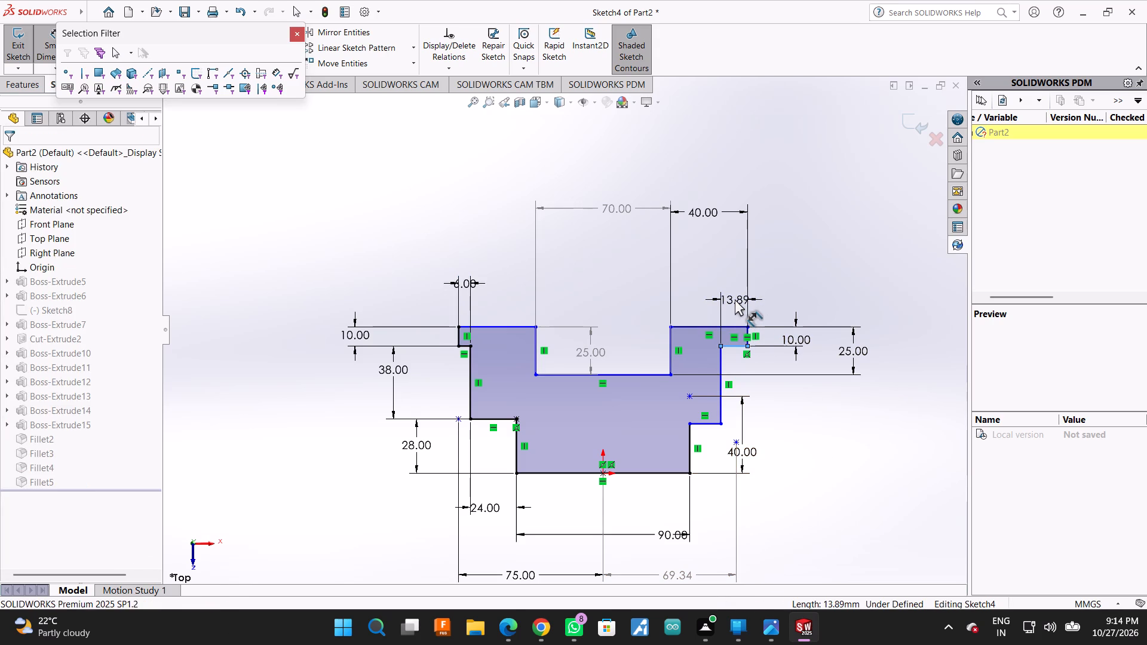
pyautogui.press('6')
pyautogui.press('Return')
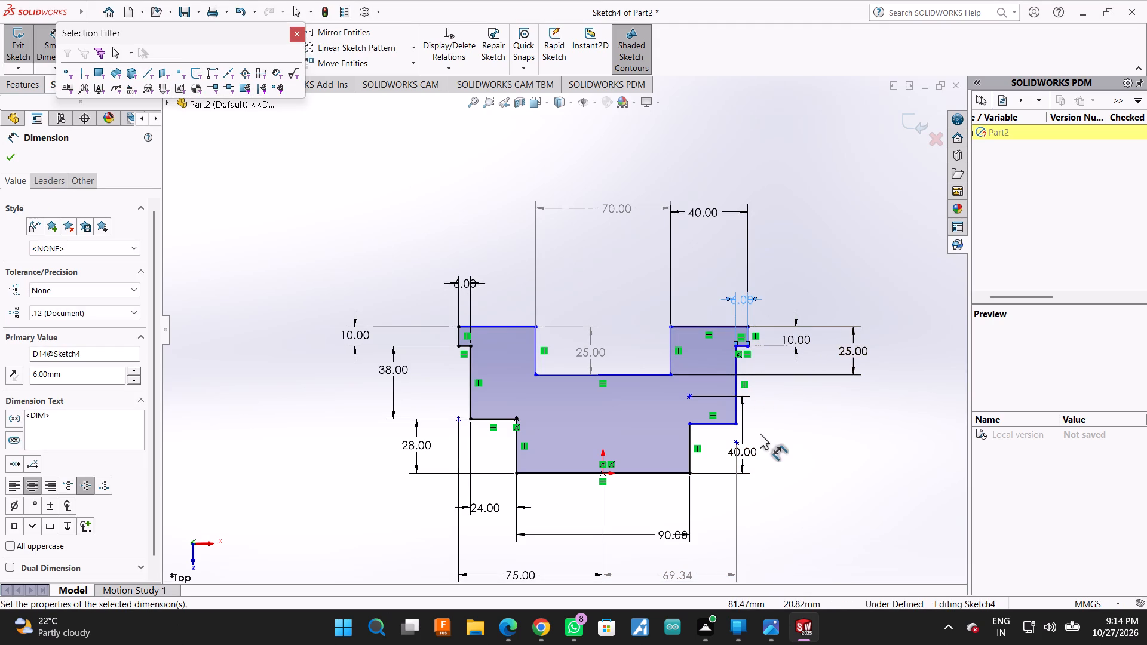
# Dimension the vertical edge below the upper-right step and set its height to 38 mm.
pyautogui.scroll(-1, 760, 433)
pyautogui.scroll(-1, 757, 359)
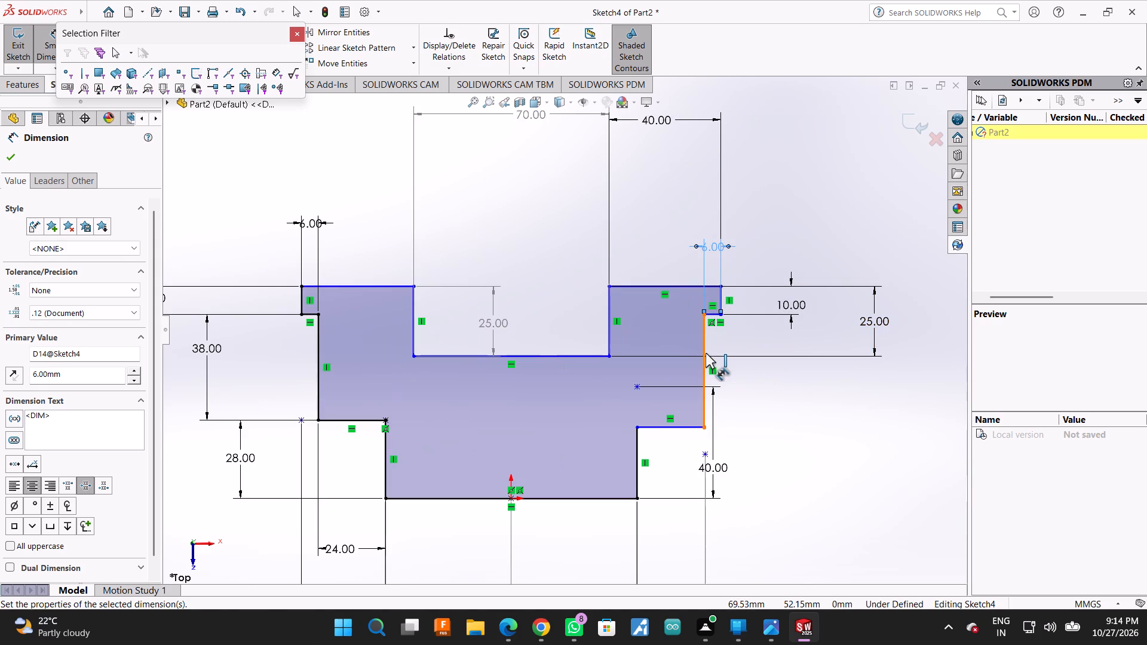
pyautogui.click(706, 353)
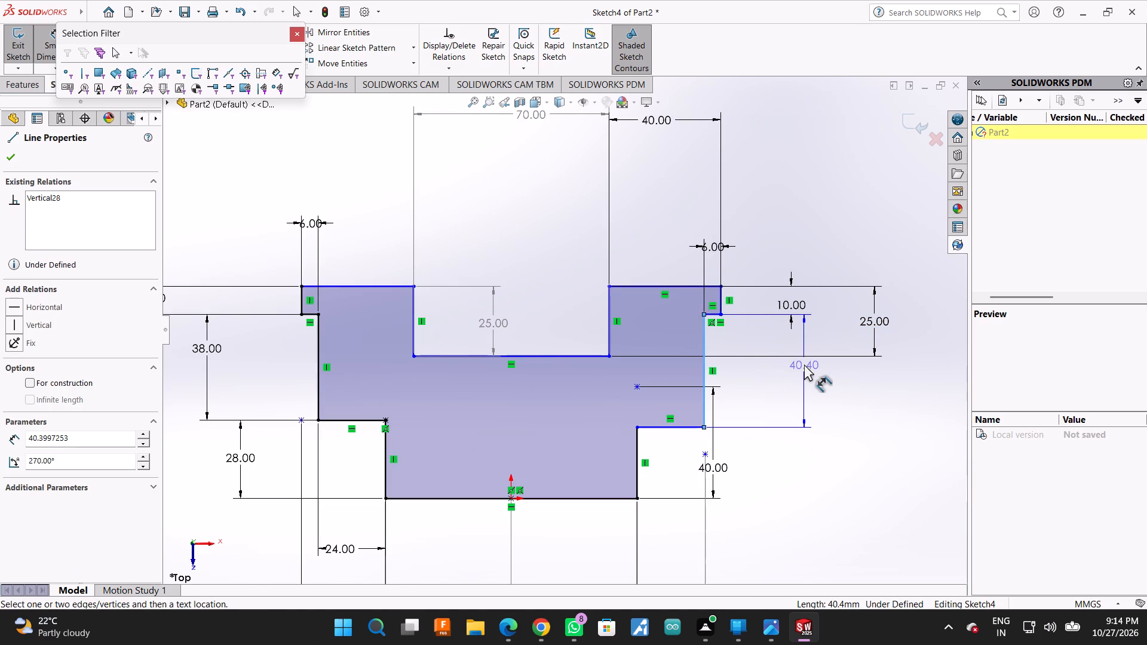
pyautogui.click(804, 364)
pyautogui.write('38')
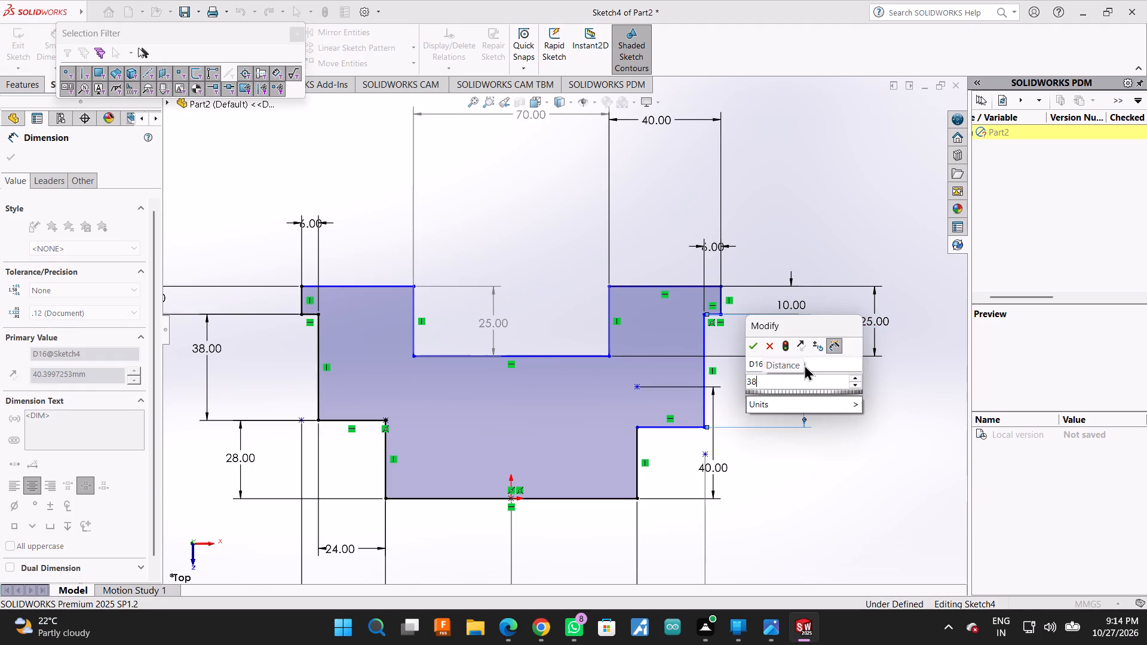
pyautogui.press('Return')
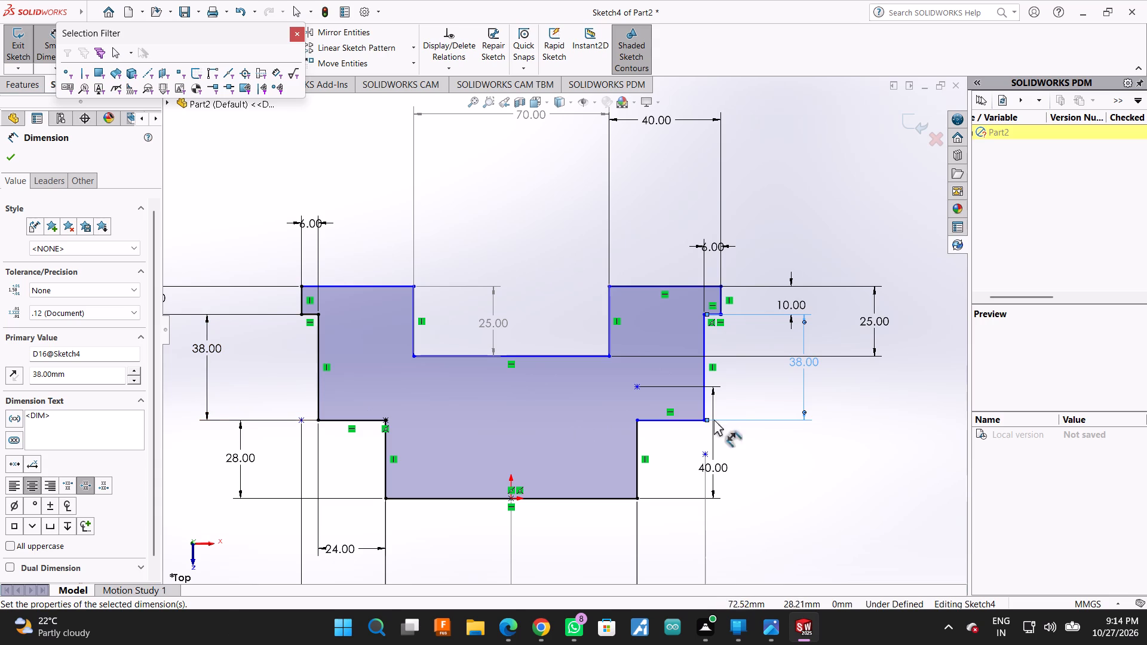
# Add a 24 mm horizontal dimension to the profile's lower-right ledge, placed below the profile.
pyautogui.scroll(1, 528, 400)
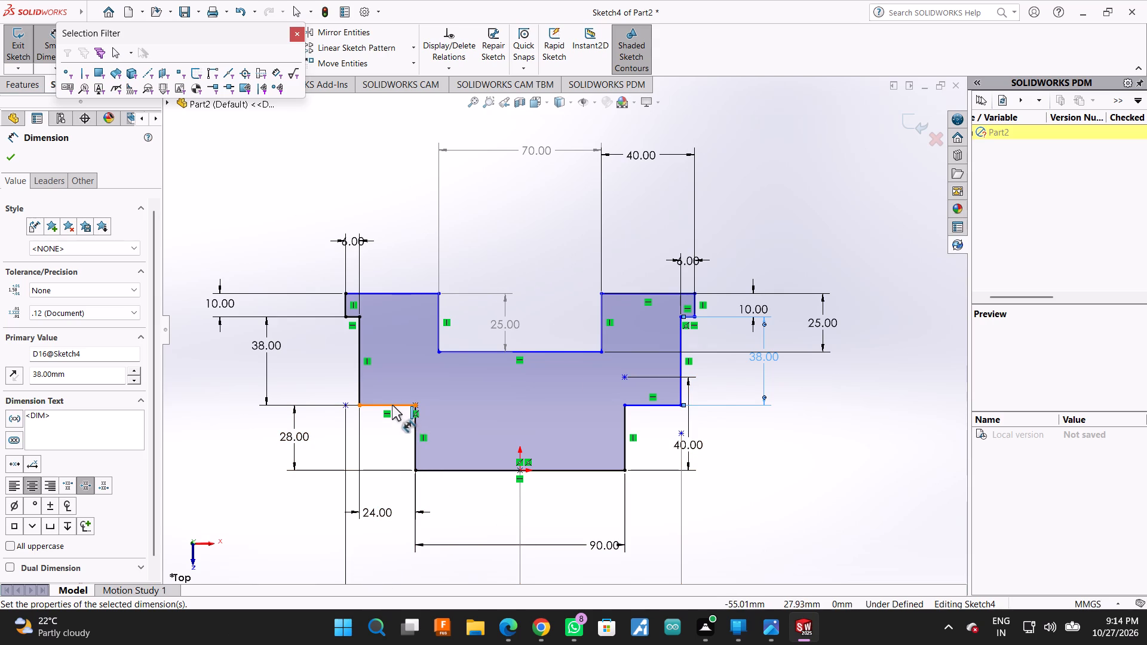
pyautogui.click(641, 406)
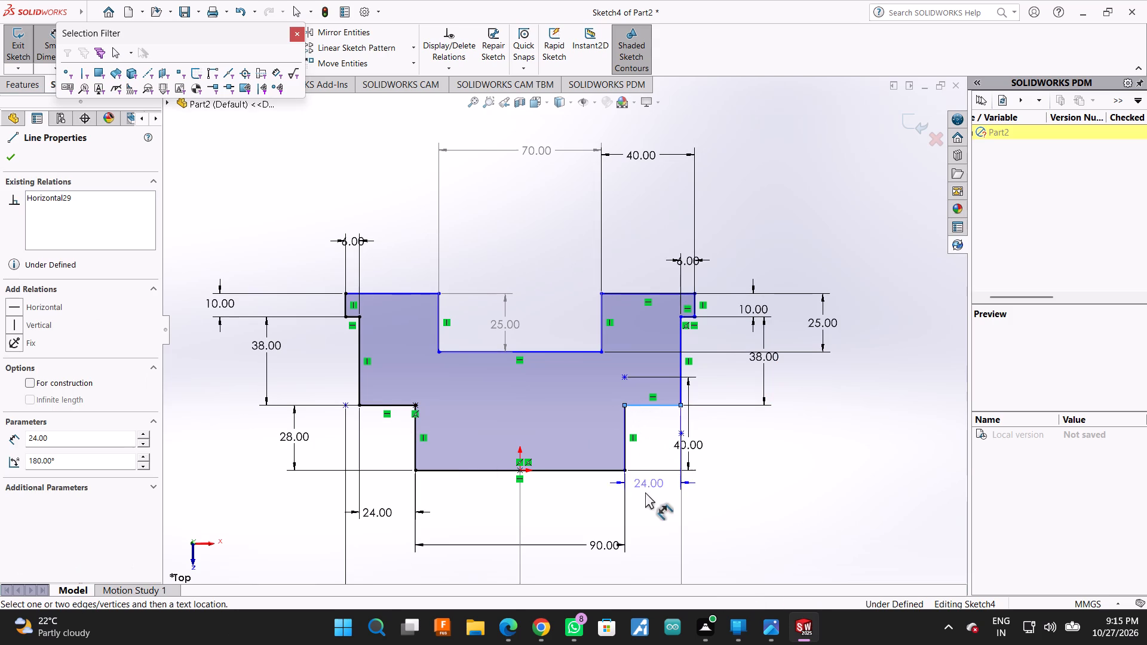
pyautogui.click(651, 527)
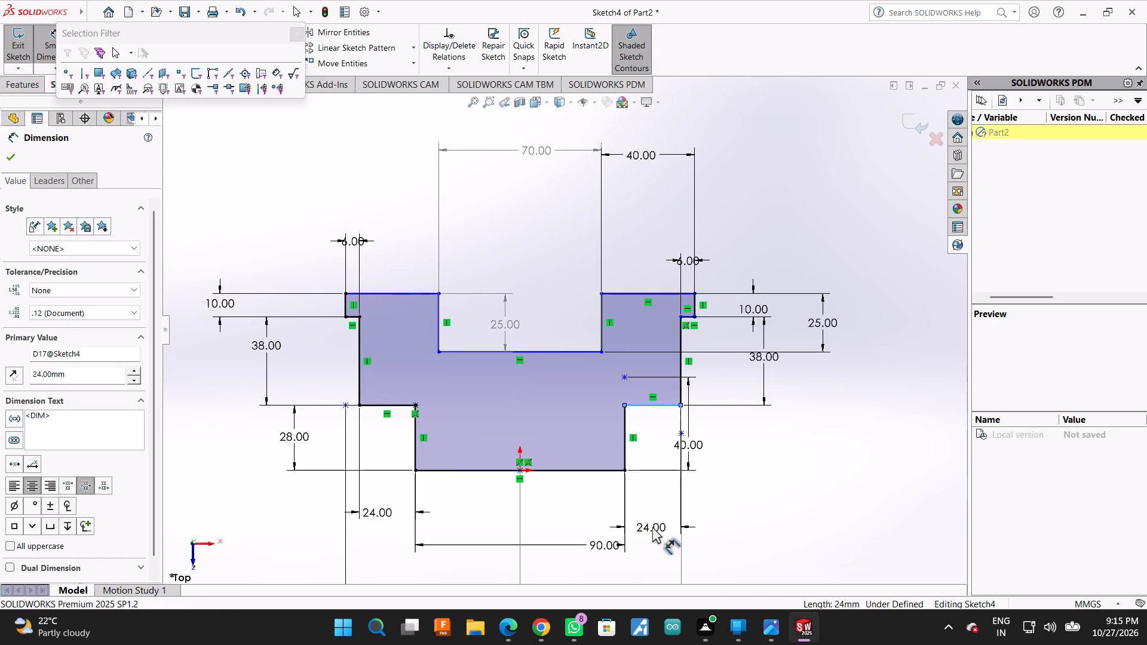
pyautogui.click(596, 504)
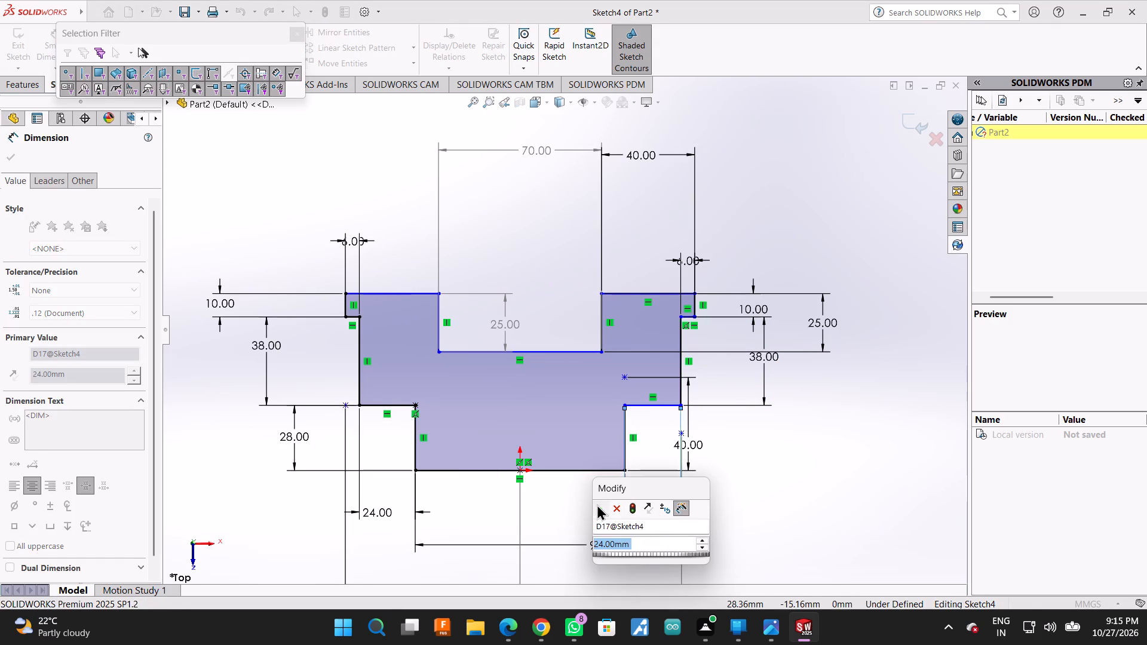
# Dimension the vertical edge between the lower-right ledge and the base edge and set its height to 40 mm.
pyautogui.click(623, 447)
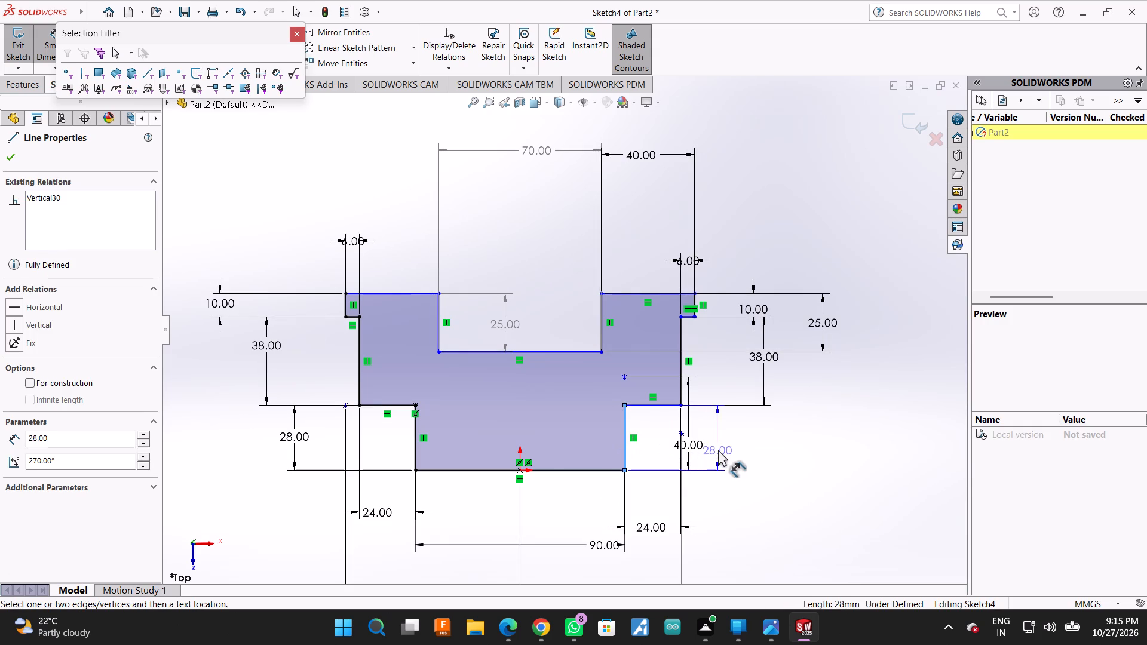
pyautogui.click(718, 450)
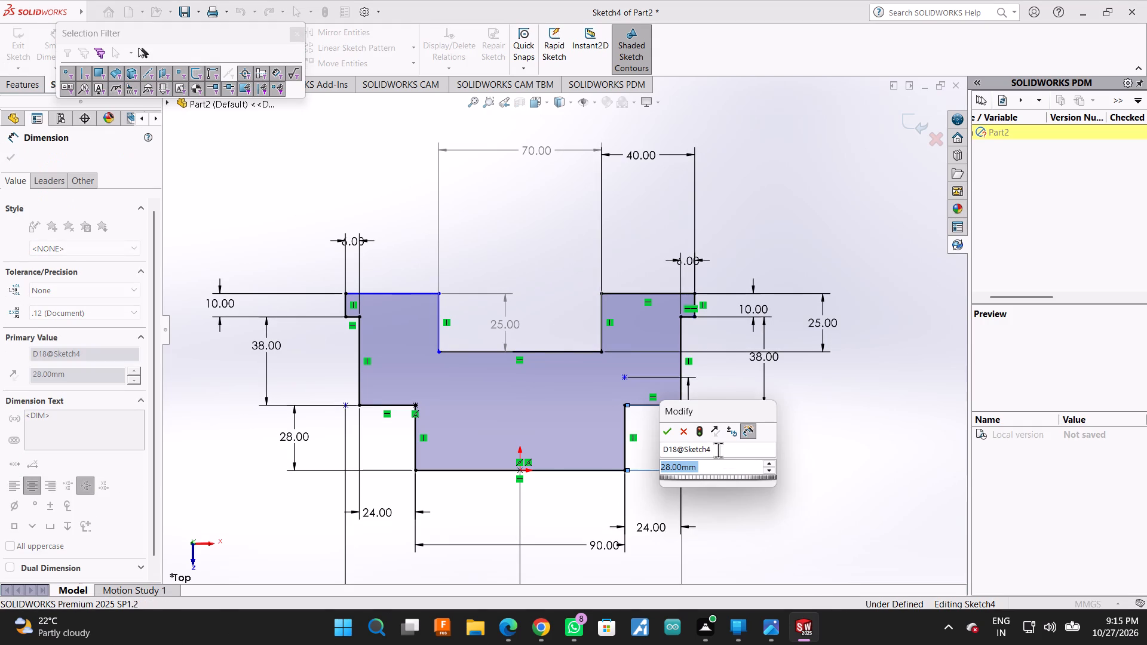
pyautogui.write('40')
pyautogui.press('Return')
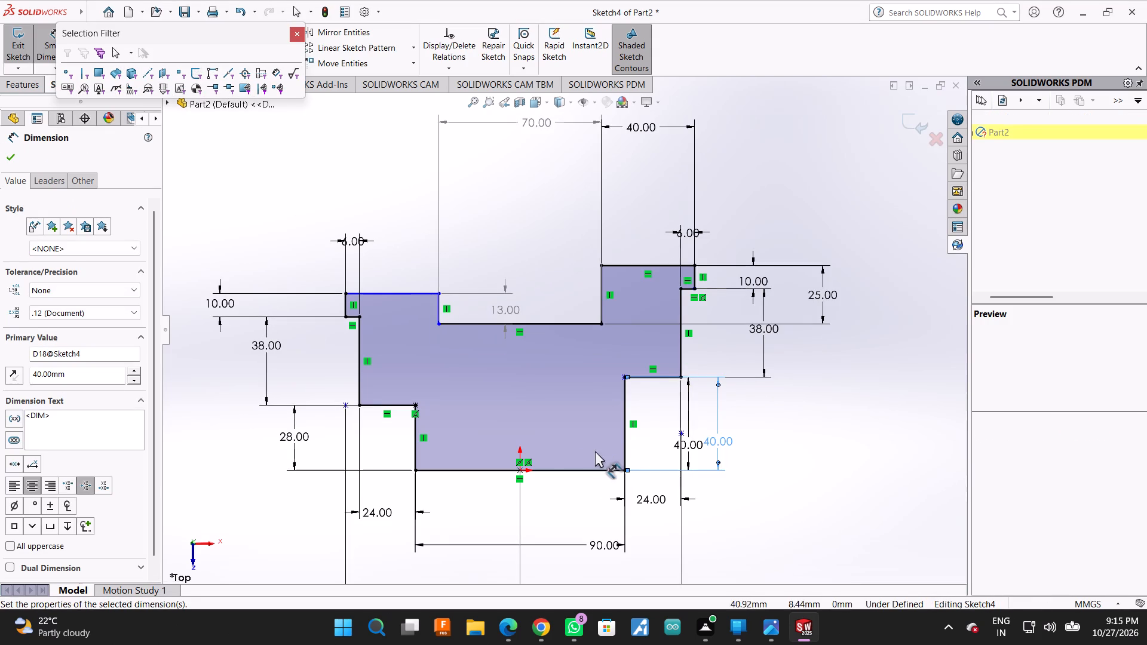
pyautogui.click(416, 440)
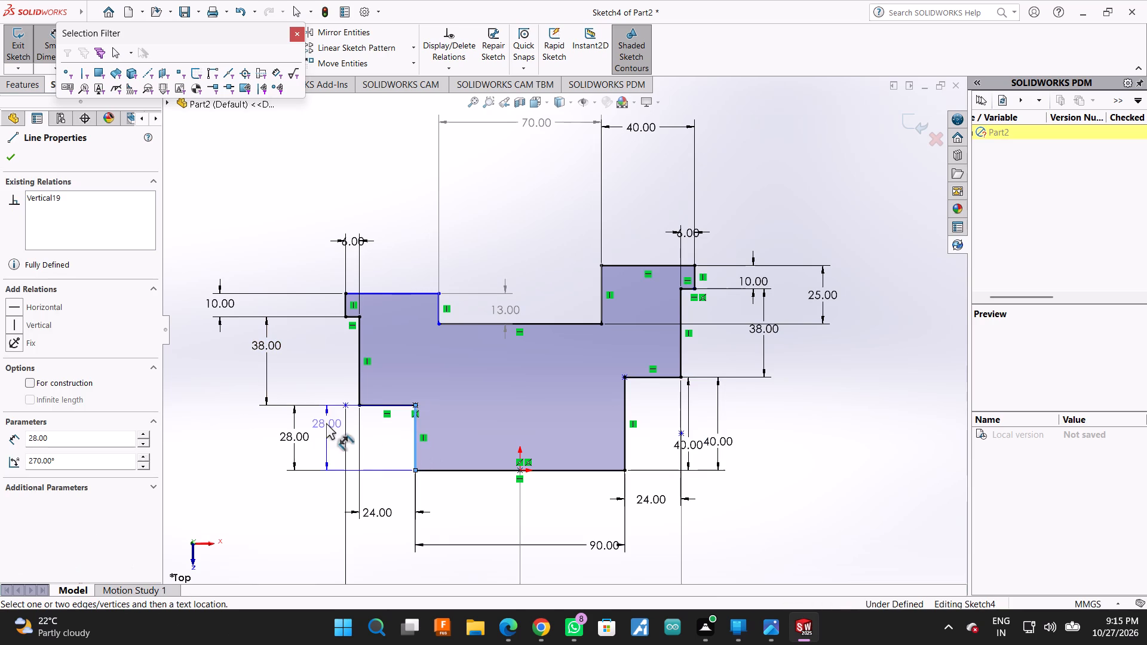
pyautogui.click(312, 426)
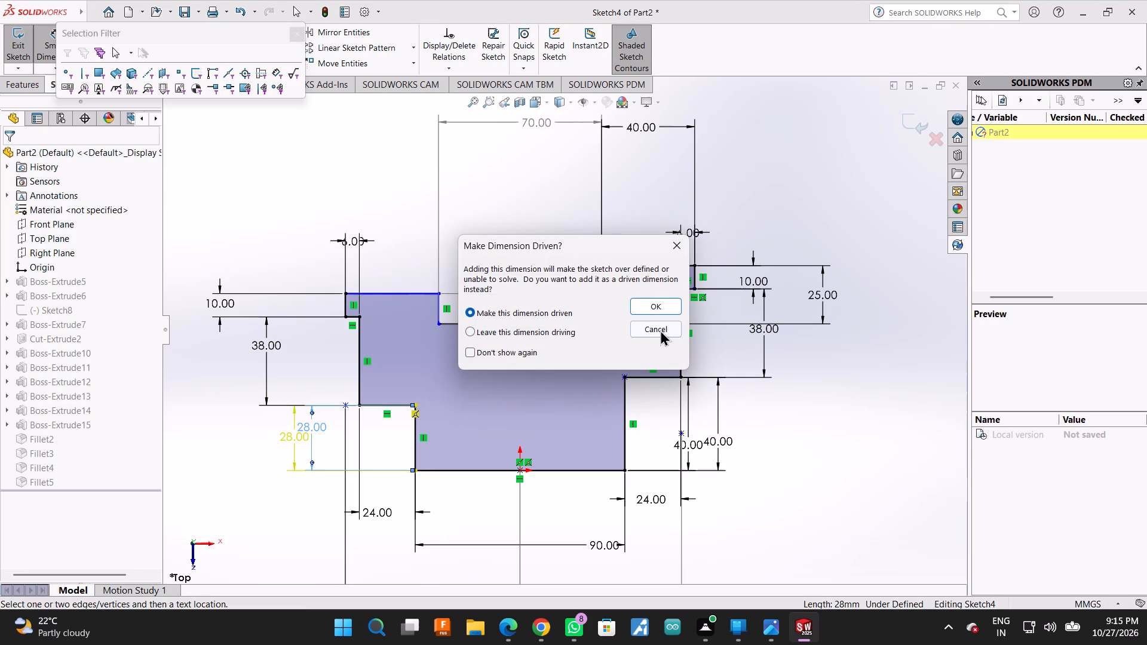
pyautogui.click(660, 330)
# Close the selection filter window and set the existing height dimension at the profile's lower left to 40 mm.
pyautogui.click(289, 432)
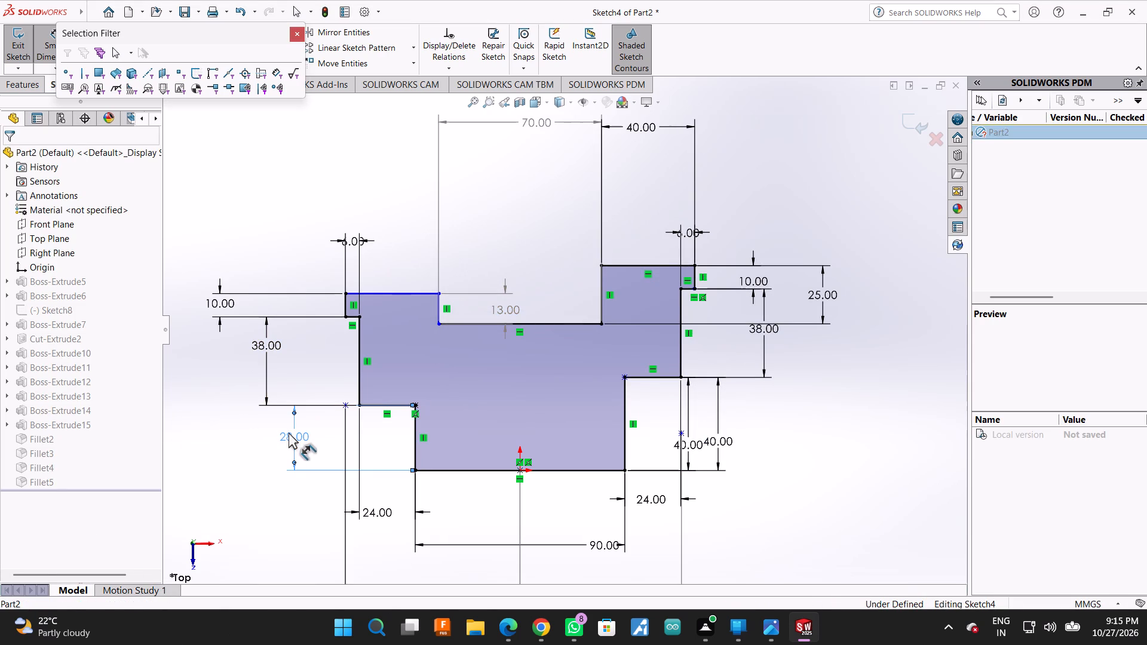
pyautogui.click(294, 31)
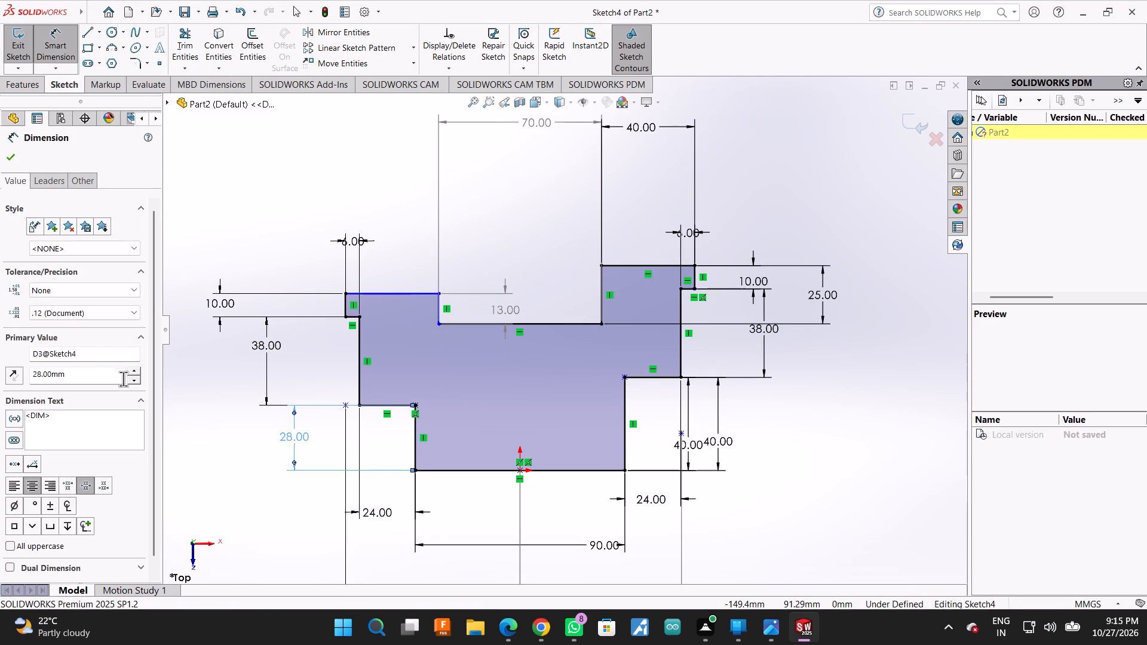
pyautogui.doubleClick(100, 373)
pyautogui.write('40')
pyautogui.press('Return')
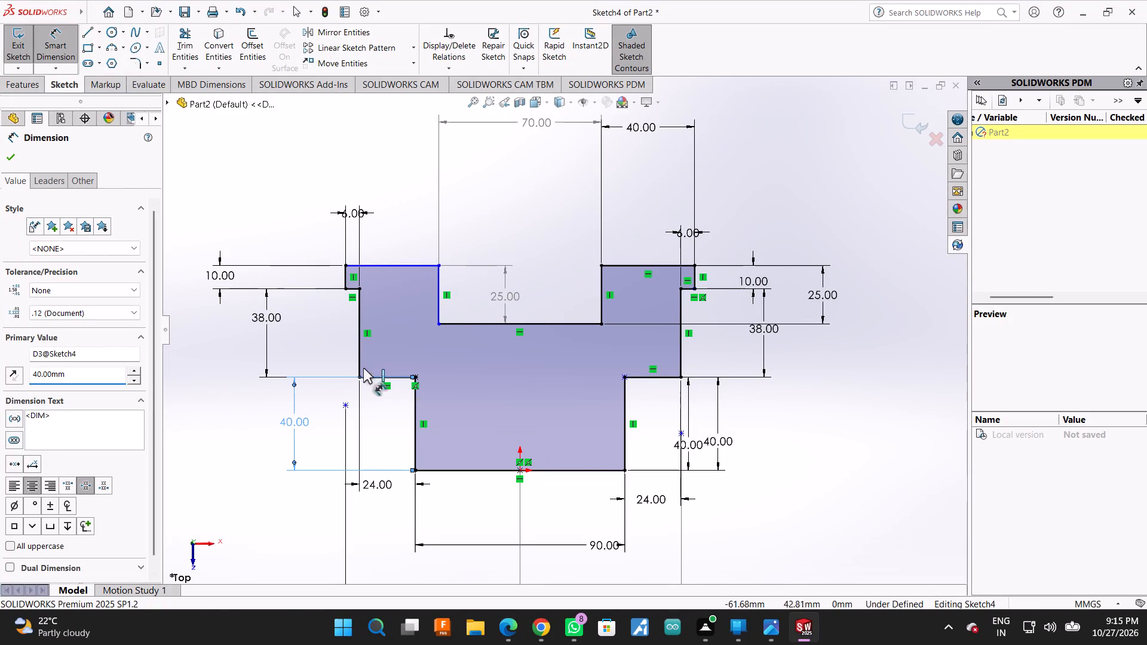
pyautogui.click(10, 162)
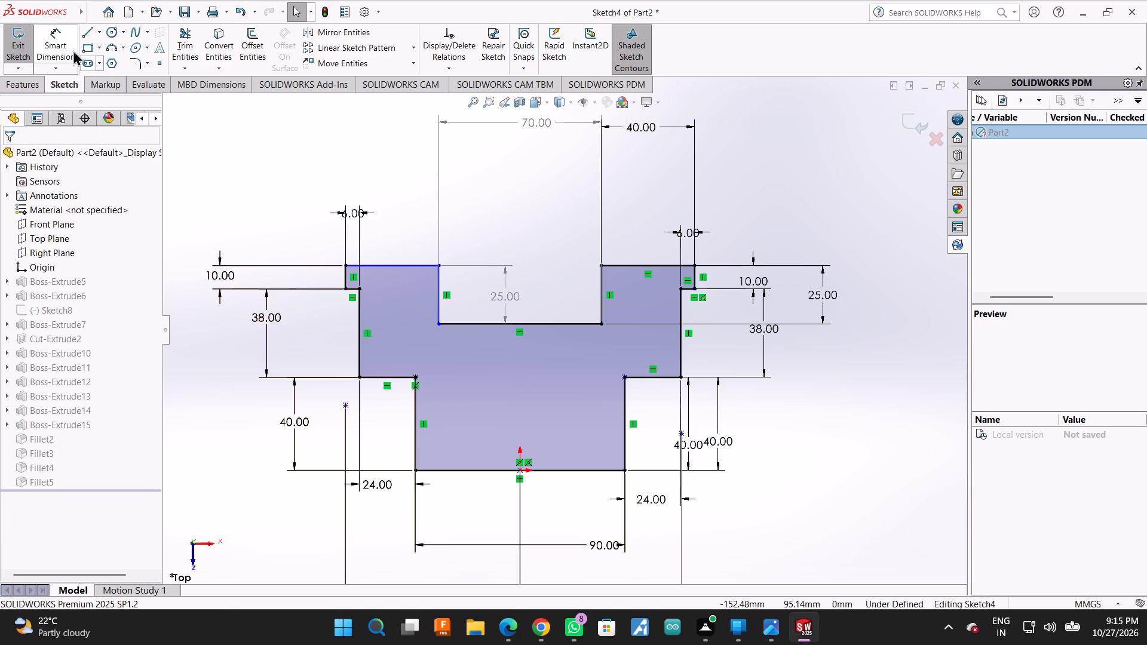
# Check the overall width between the profile's two outer top corners with a temporary dimension.
pyautogui.click(70, 33)
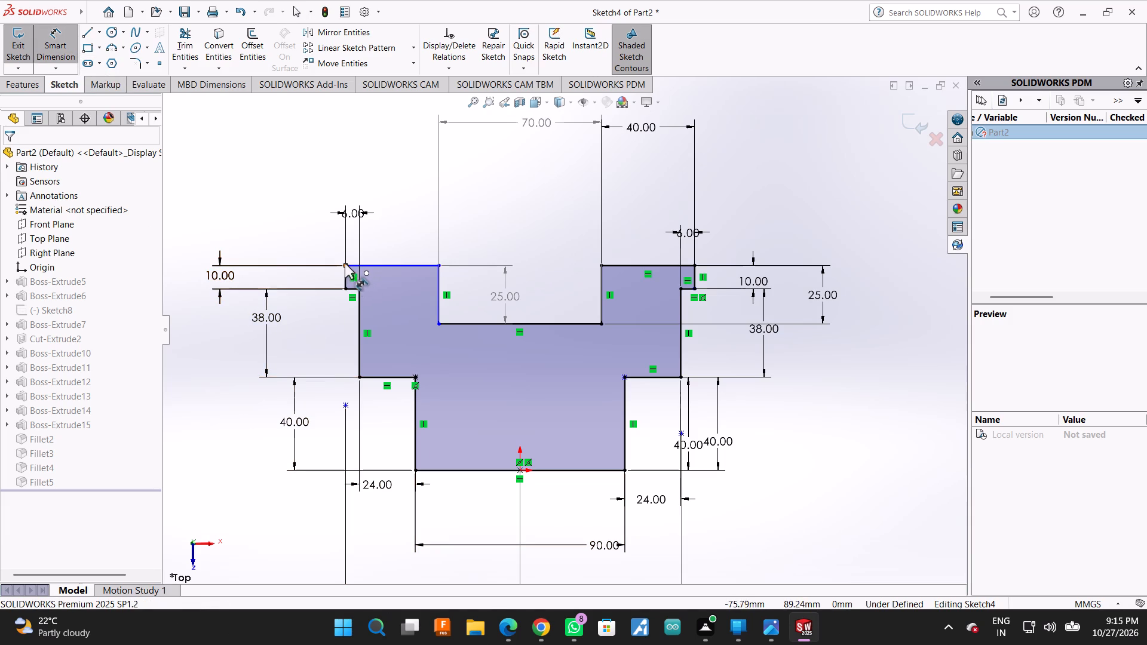
pyautogui.click(346, 264)
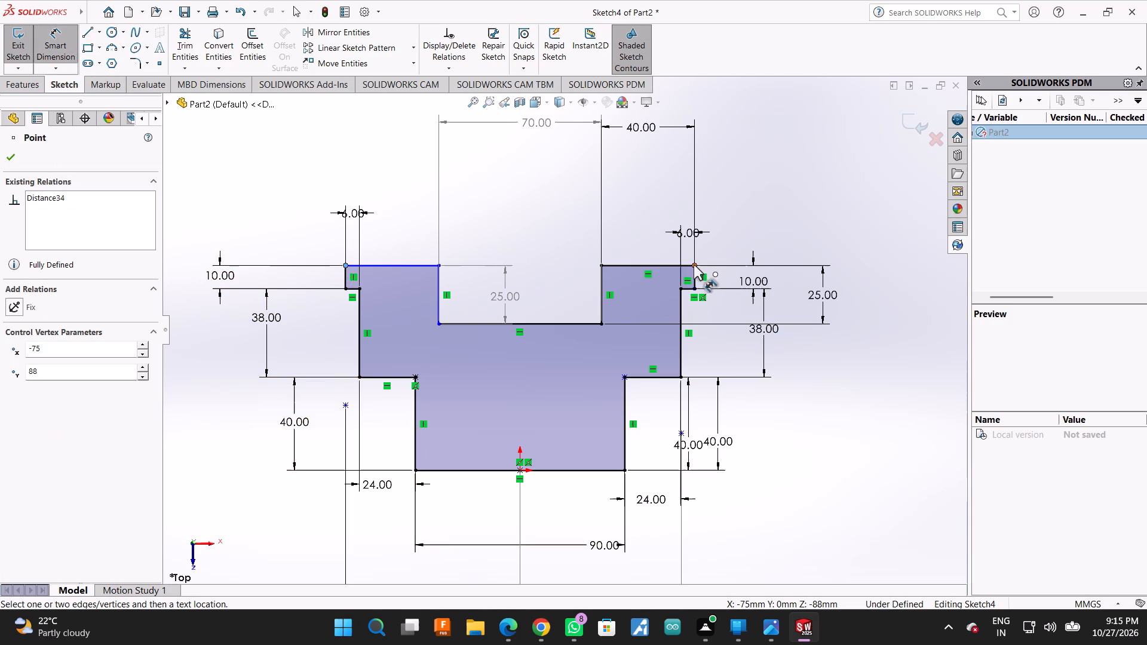
pyautogui.click(695, 266)
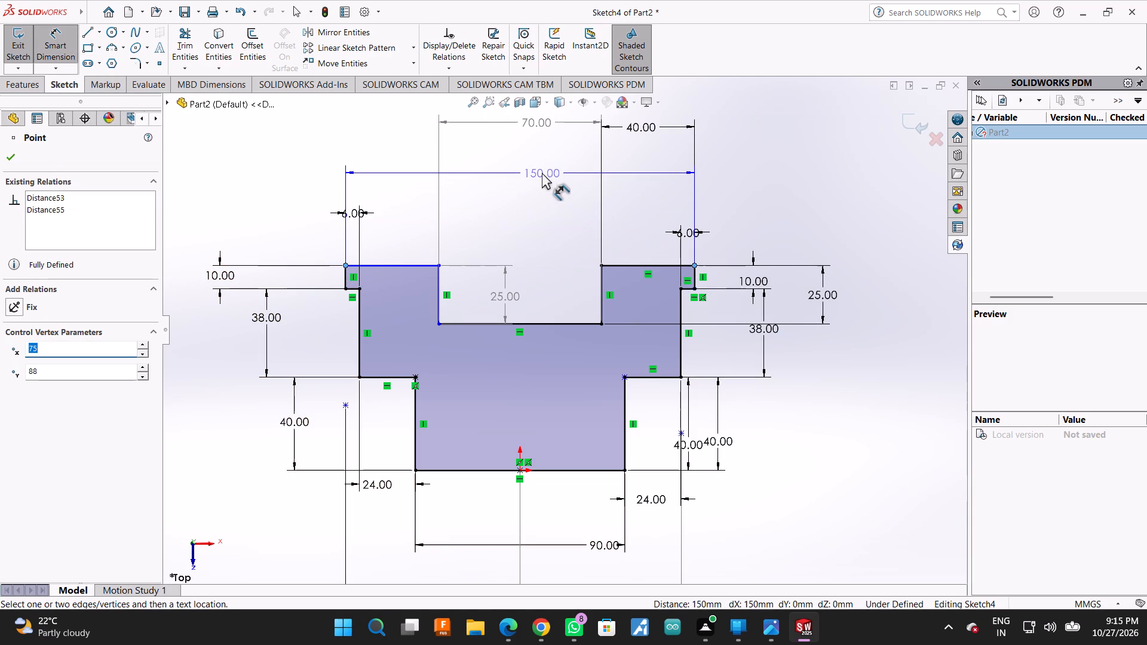
pyautogui.press('Escape')
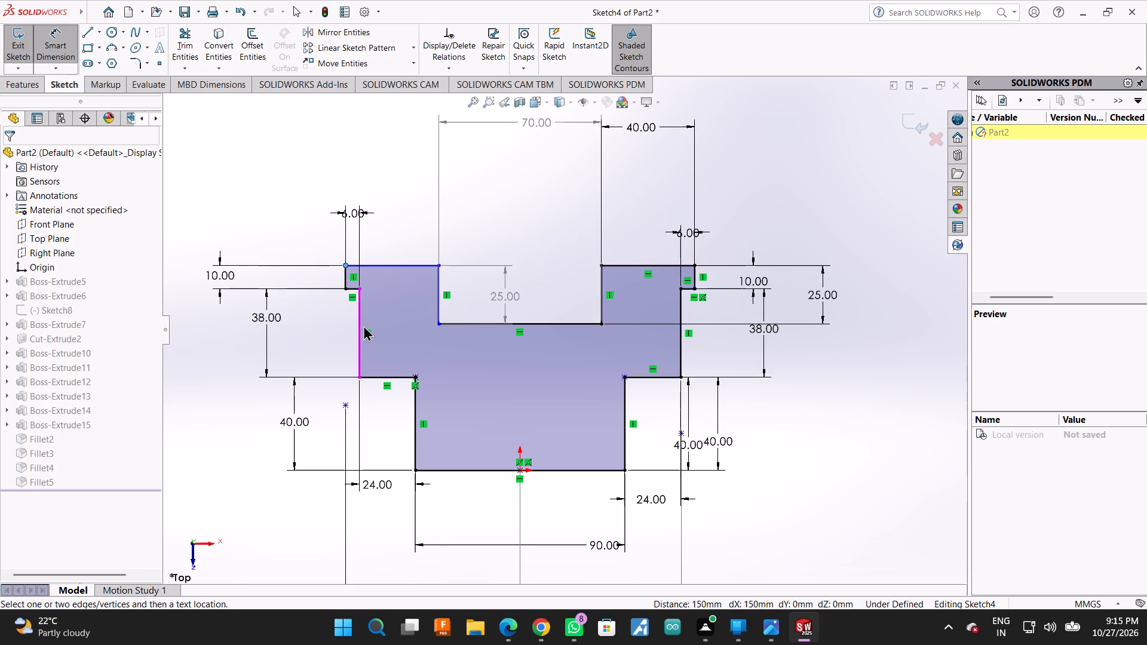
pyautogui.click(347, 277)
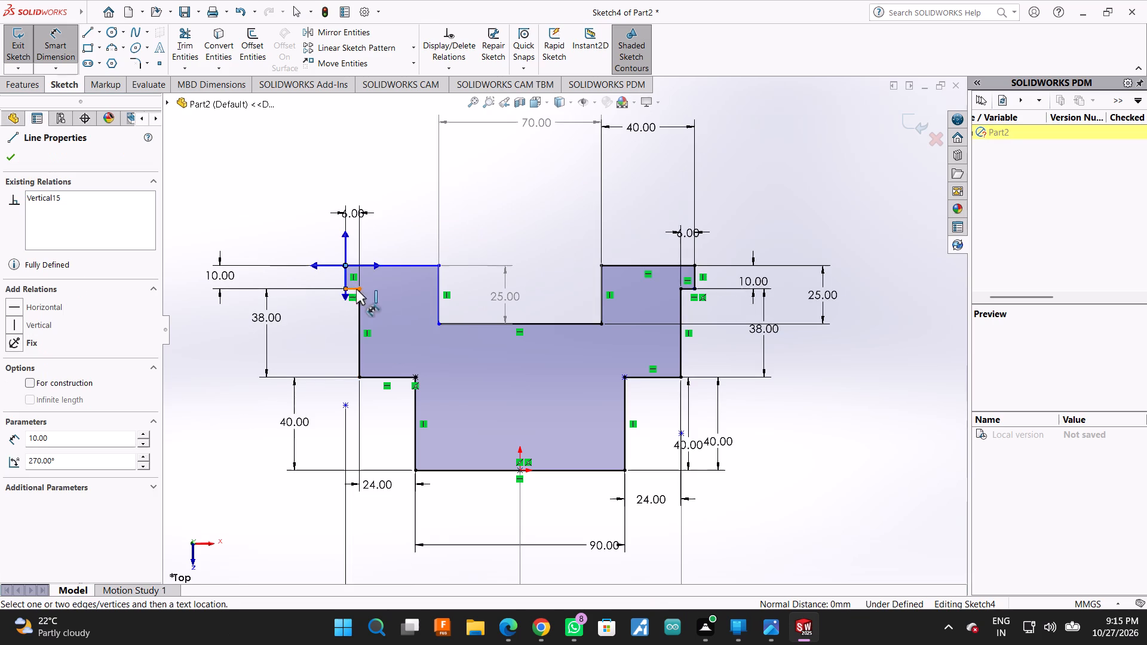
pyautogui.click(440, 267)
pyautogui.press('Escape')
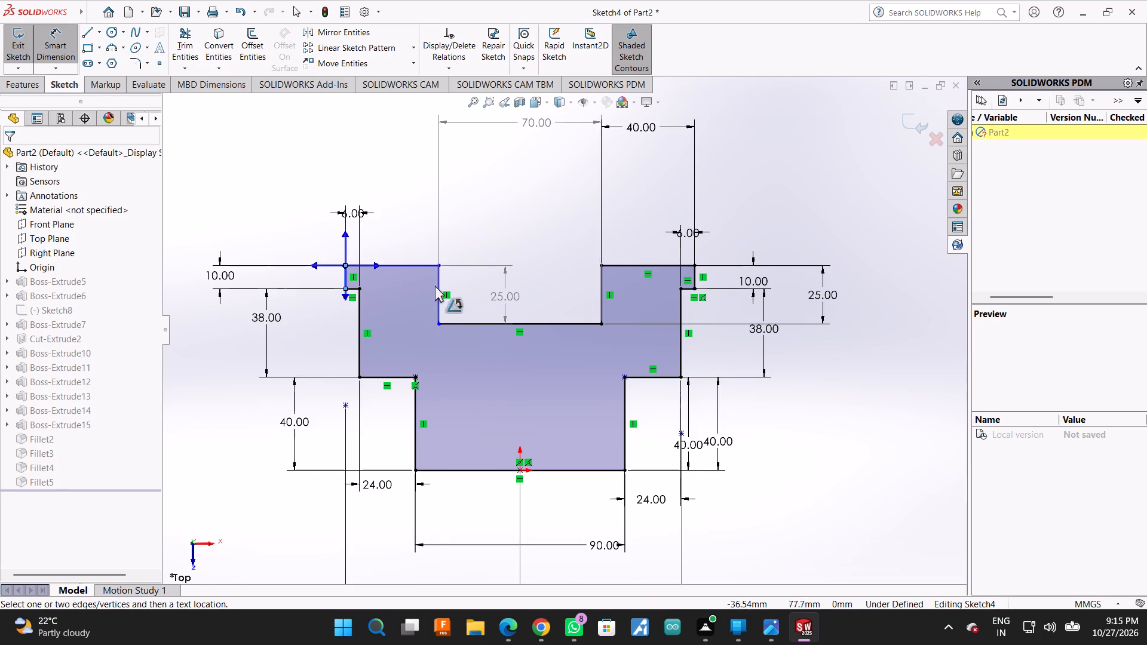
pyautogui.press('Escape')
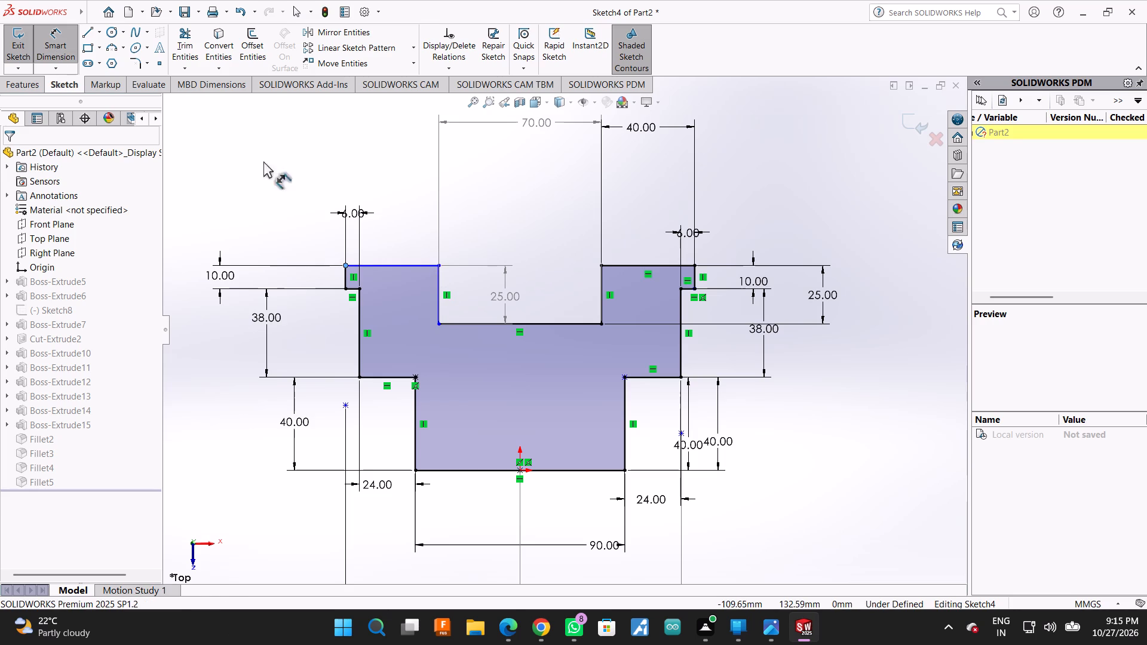
# Check the distances from the notch's upper-left corner to the base edge and to the origin with temporary dimensions.
pyautogui.click(67, 31)
pyautogui.click(72, 38)
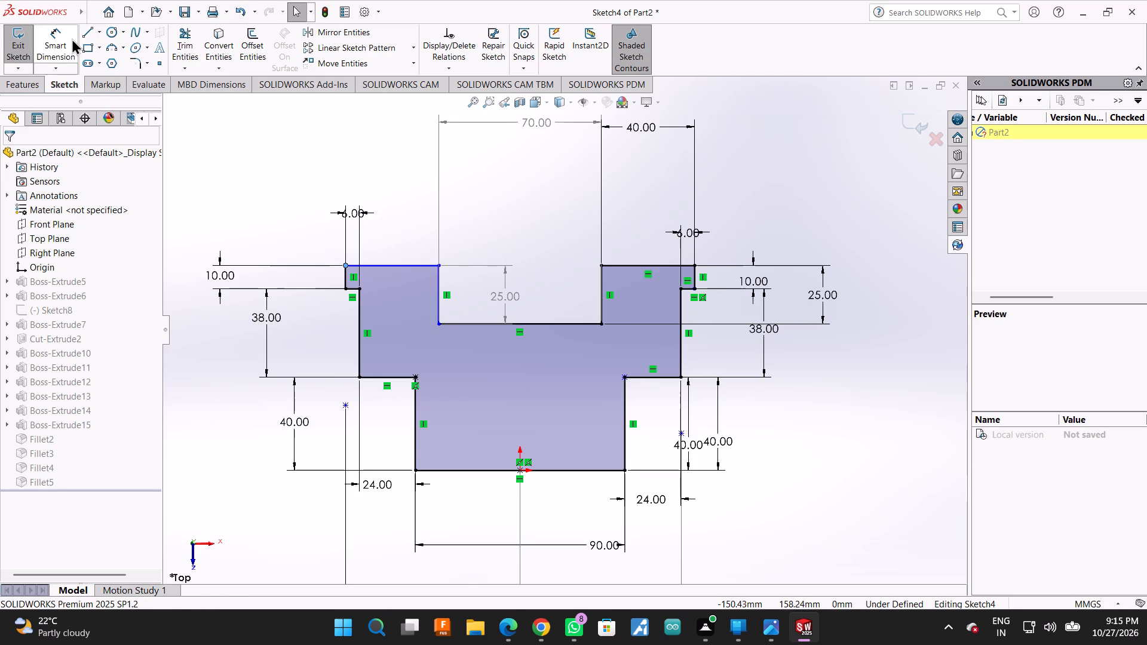
pyautogui.click(440, 262)
pyautogui.click(471, 472)
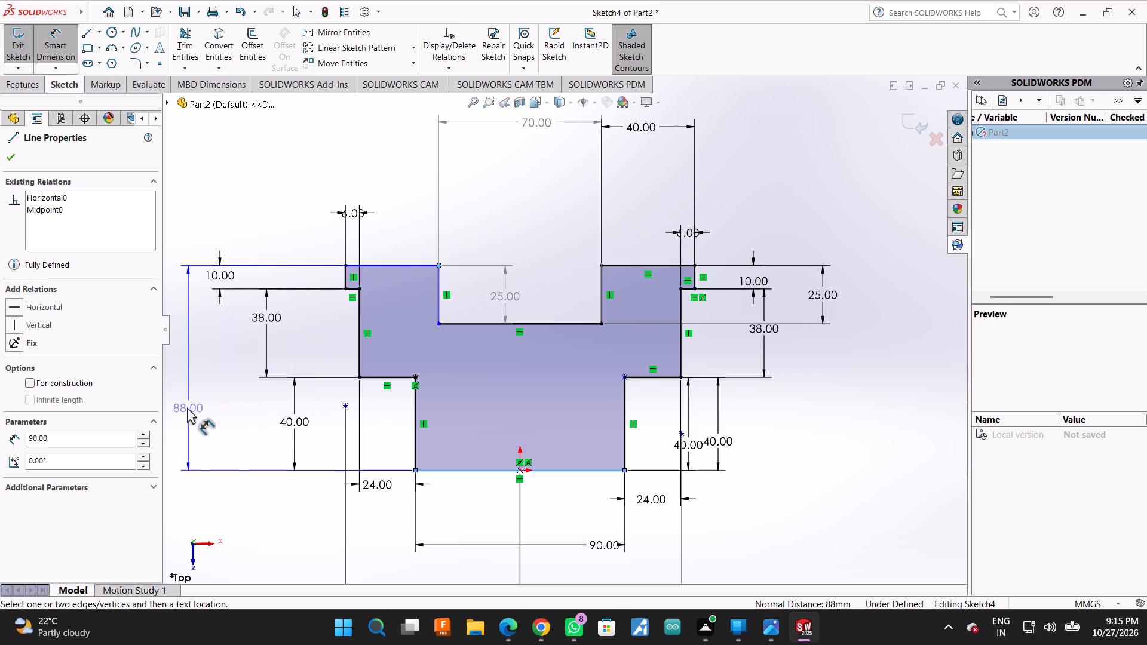
pyautogui.press('Escape')
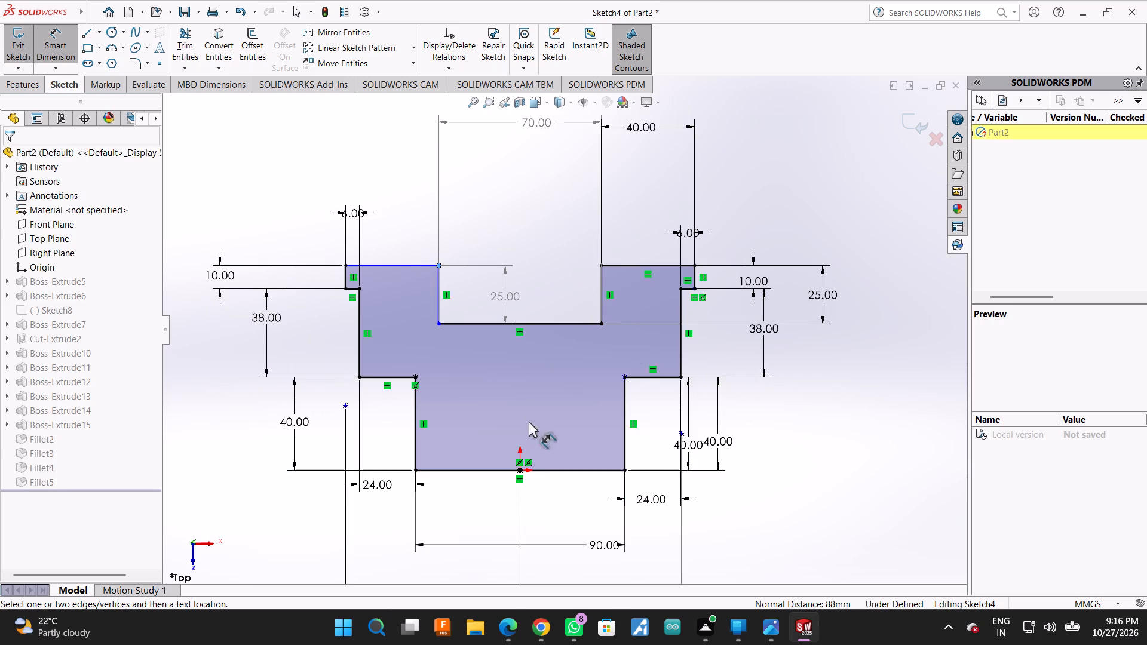
pyautogui.click(519, 471)
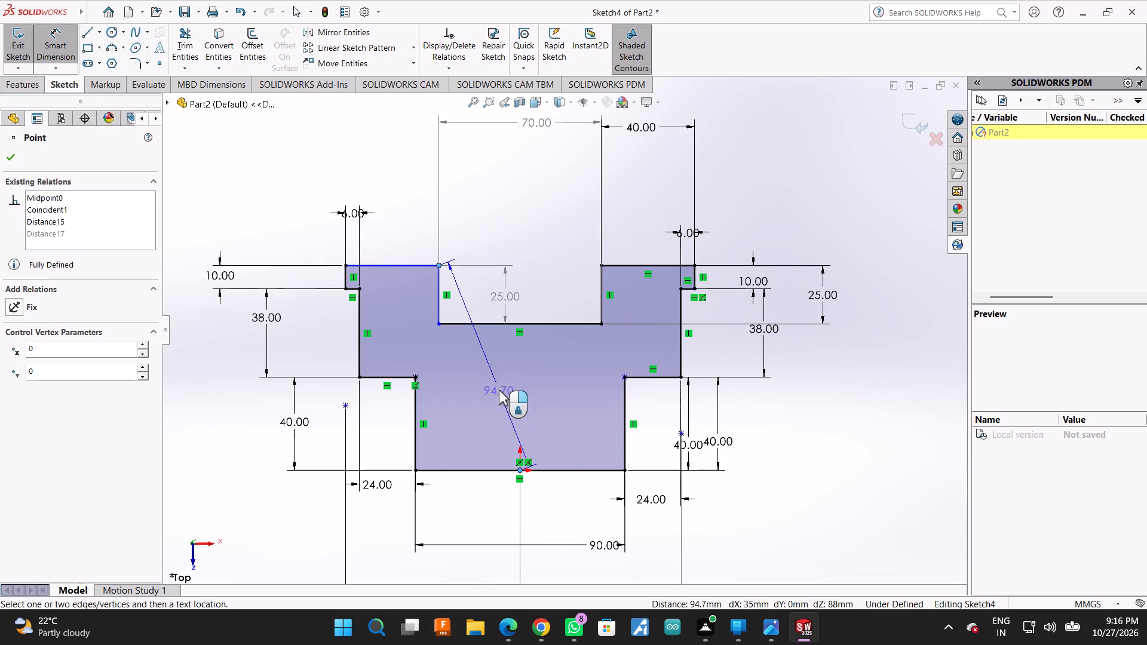
pyautogui.press('Escape')
# Check the distances from the origin to the profile's two outer top corners with temporary dimensions.
pyautogui.click(57, 33)
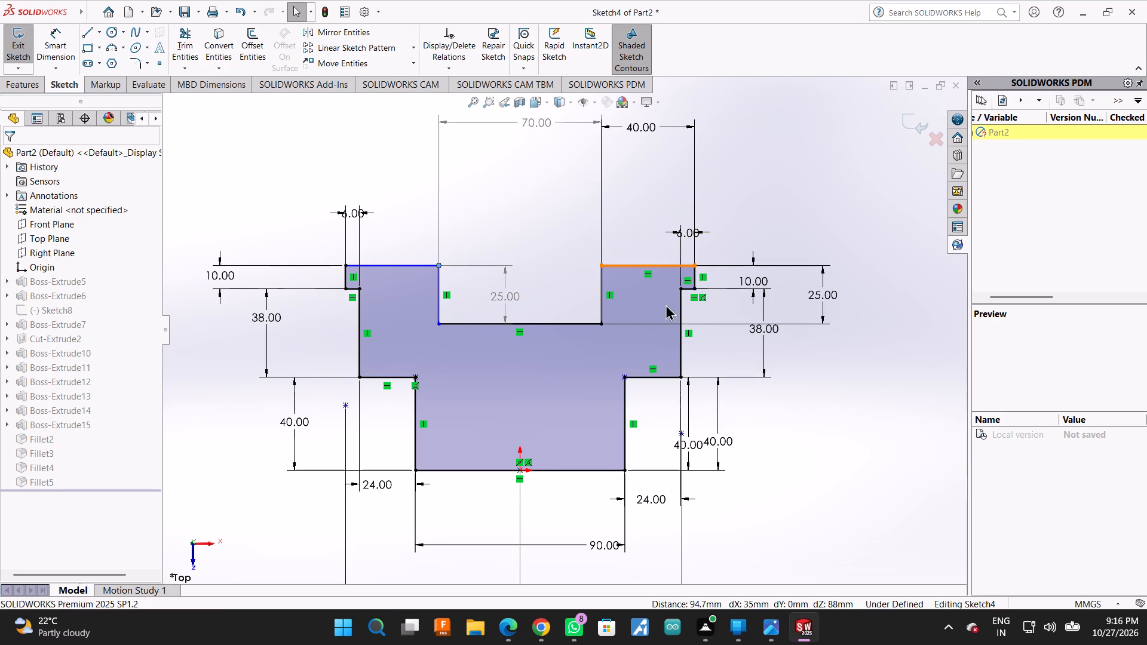
pyautogui.click(520, 468)
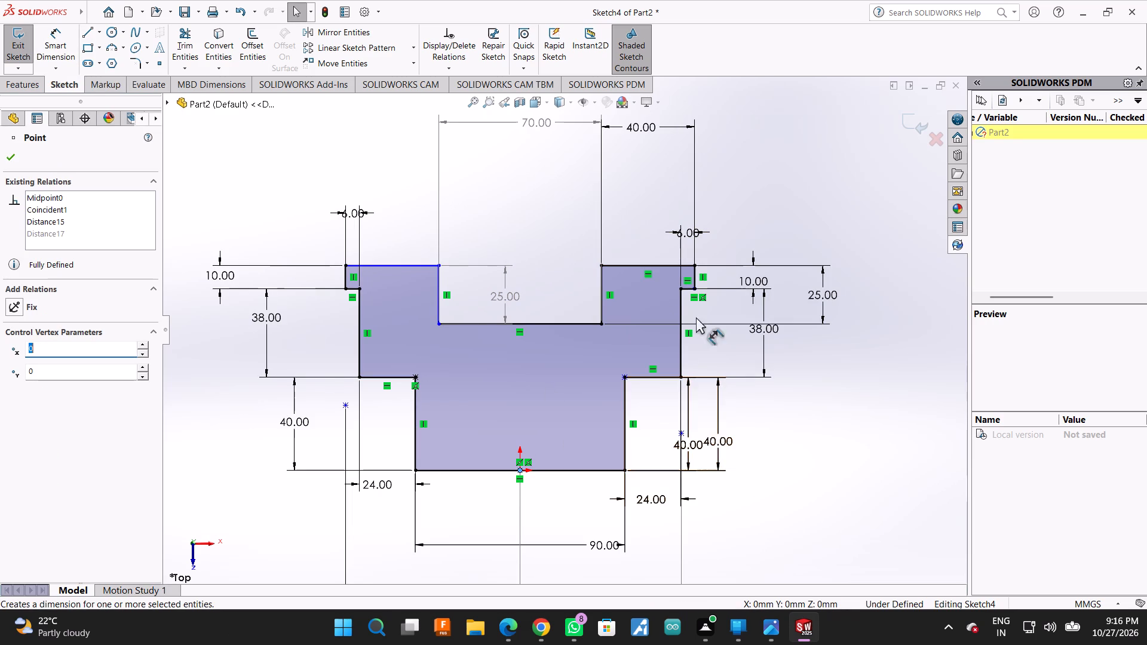
pyautogui.click(693, 263)
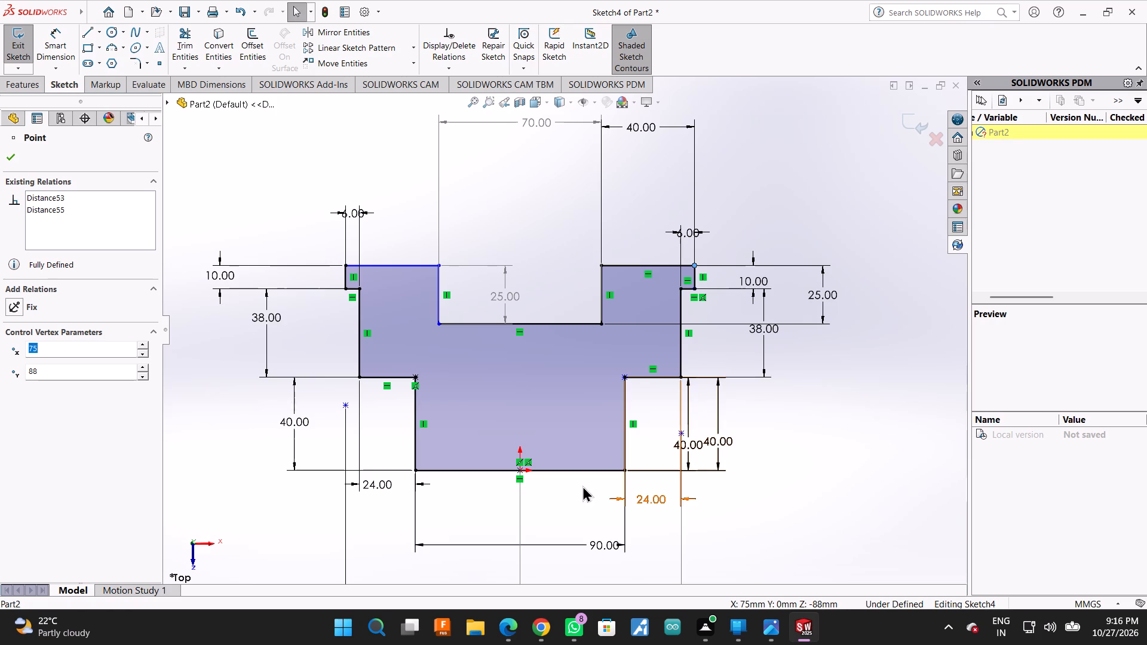
pyautogui.click(56, 30)
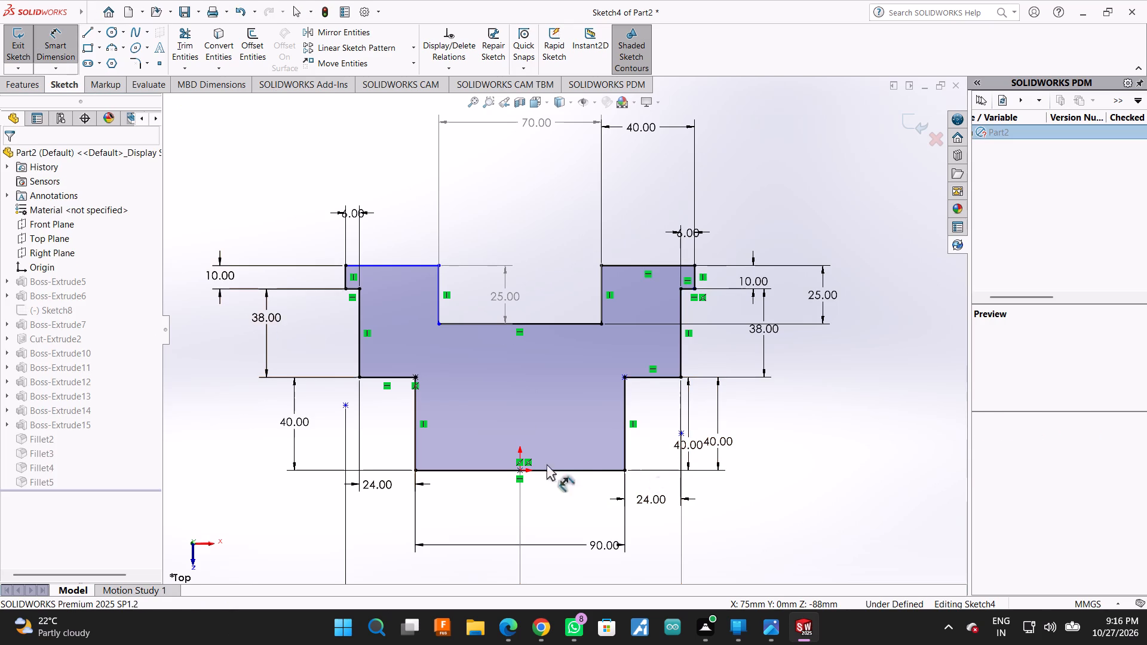
pyautogui.click(519, 472)
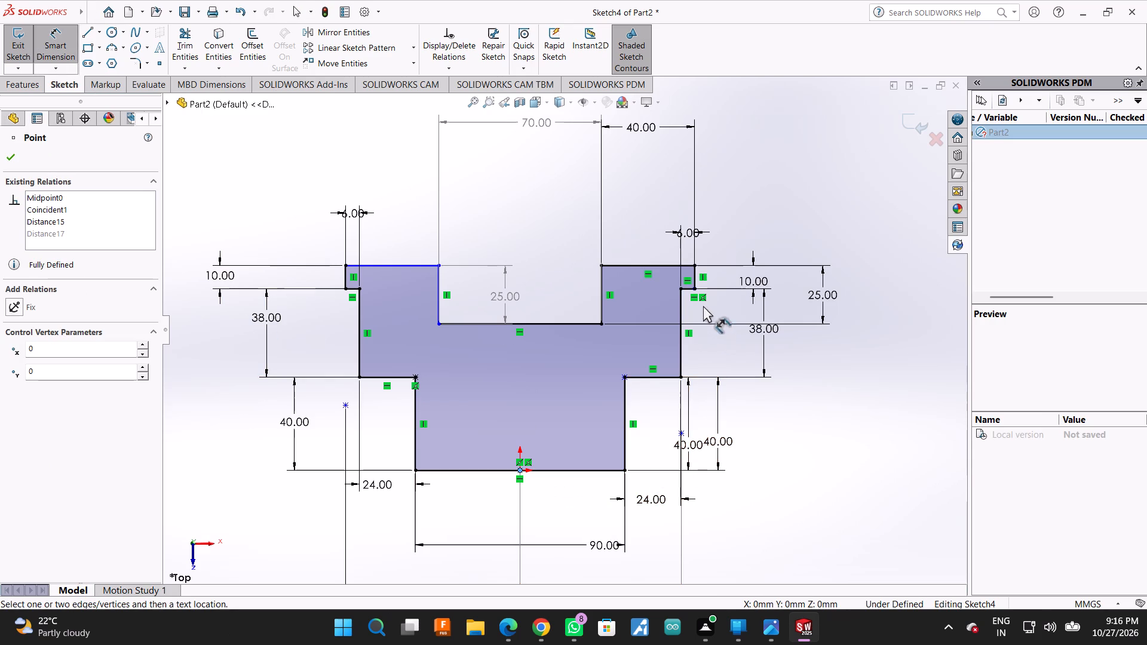
pyautogui.click(697, 263)
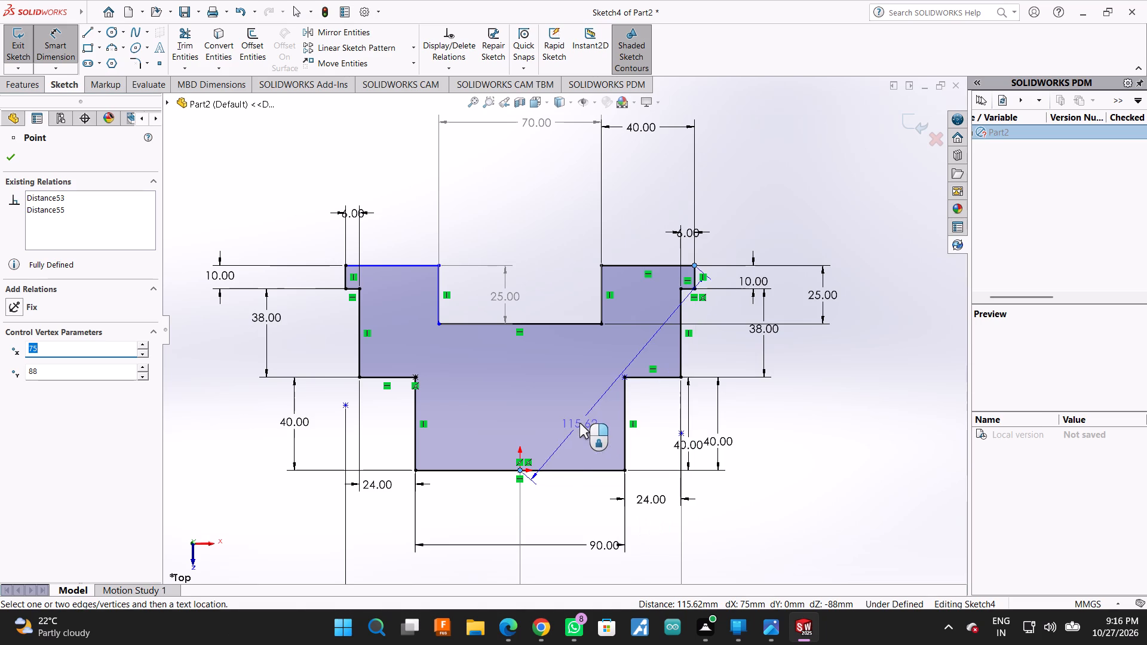
pyautogui.press('Escape')
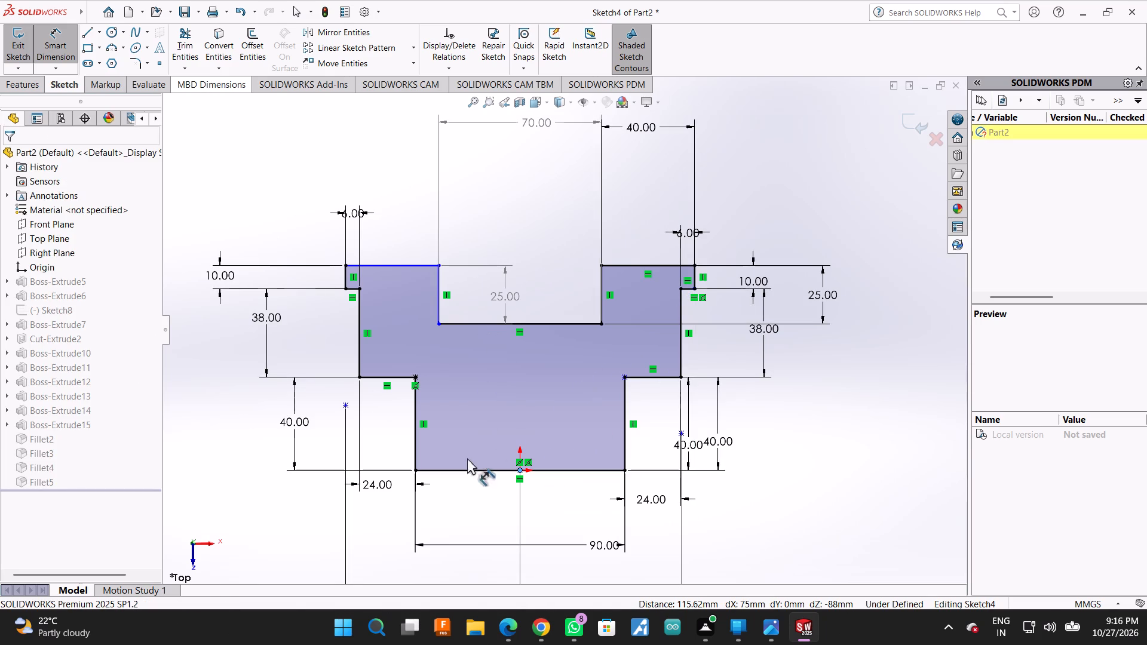
pyautogui.click(519, 469)
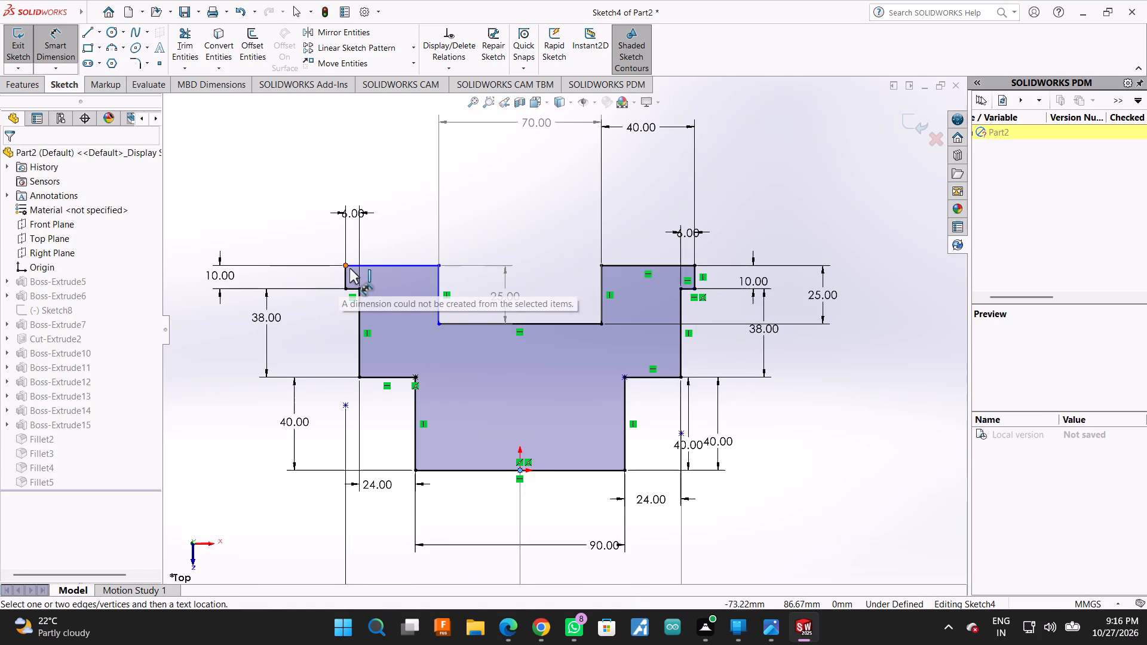
pyautogui.click(343, 268)
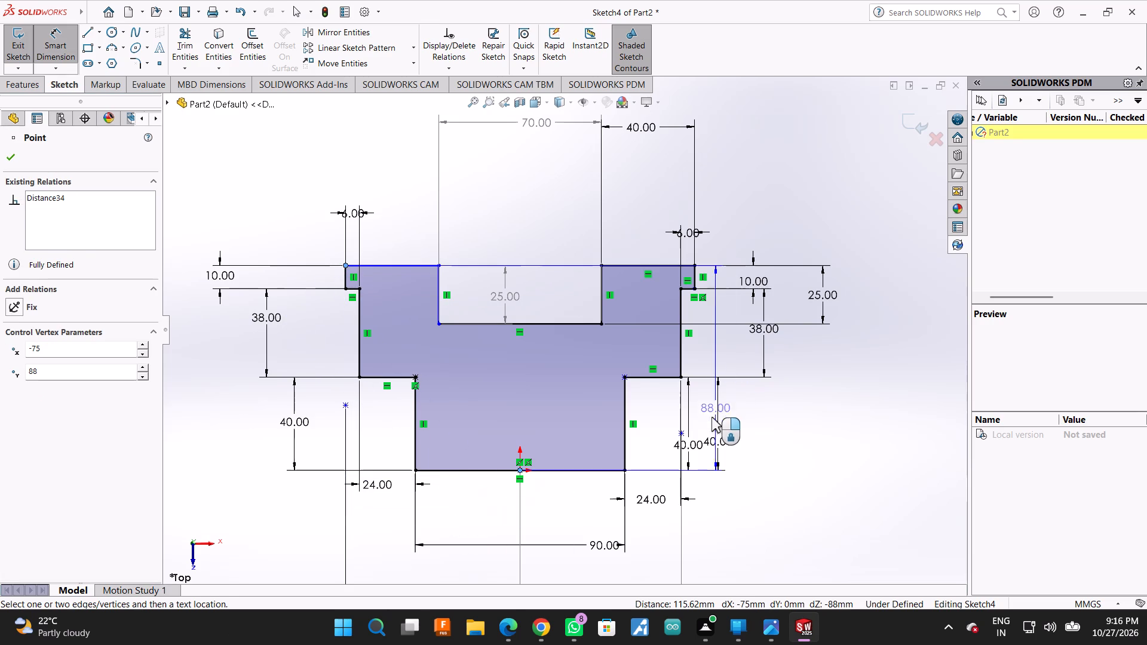
pyautogui.press('Escape')
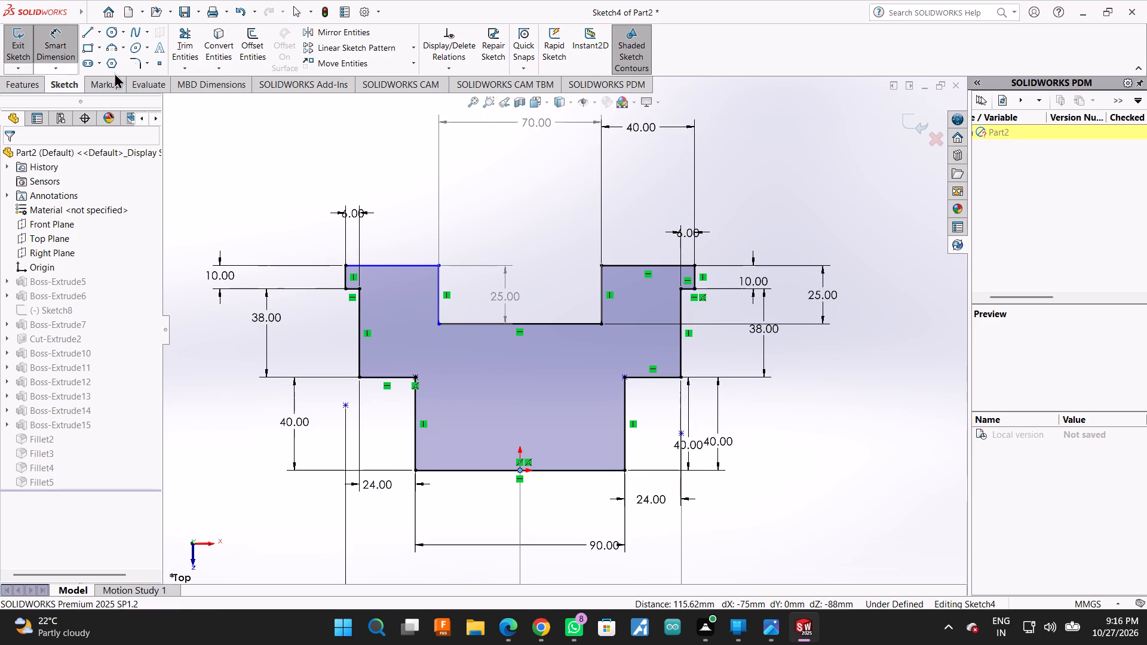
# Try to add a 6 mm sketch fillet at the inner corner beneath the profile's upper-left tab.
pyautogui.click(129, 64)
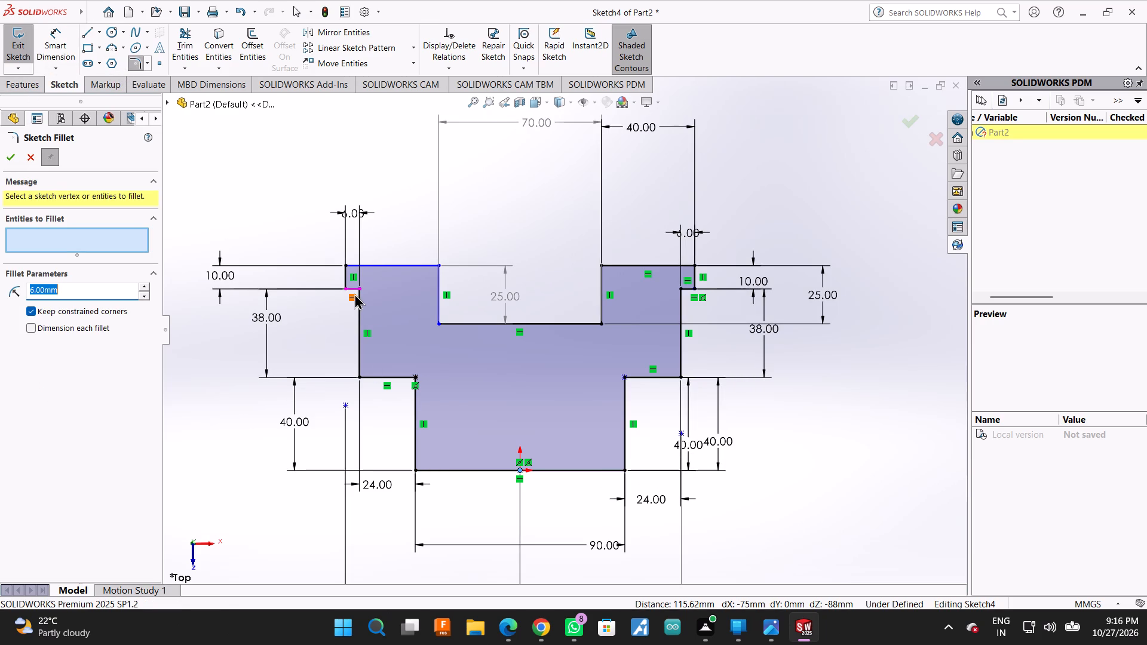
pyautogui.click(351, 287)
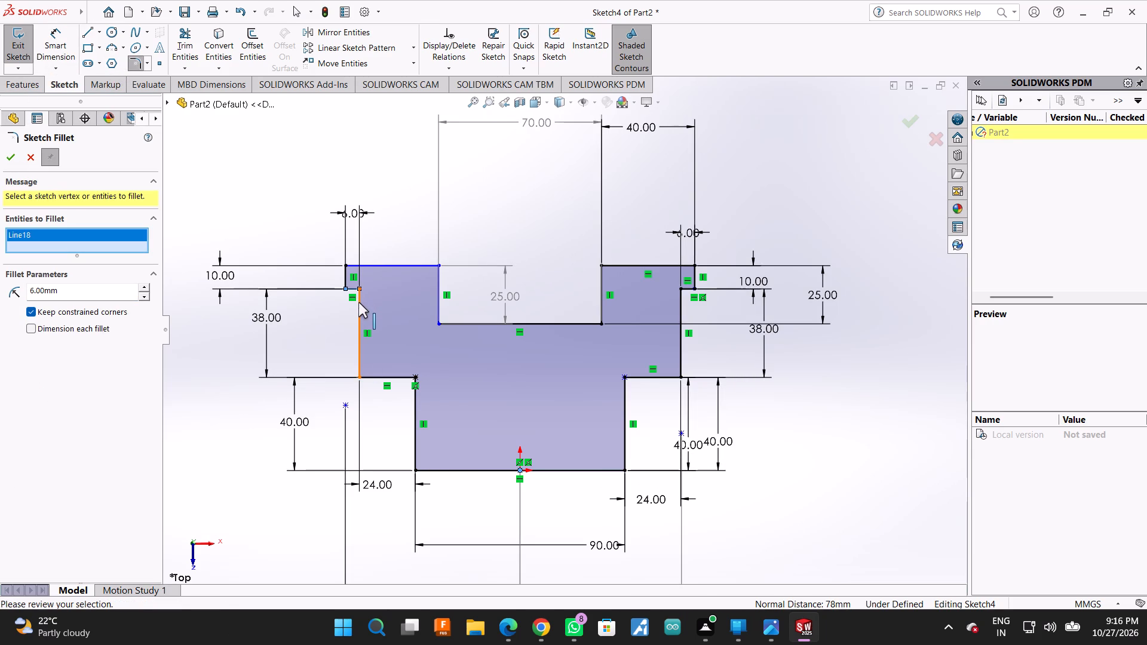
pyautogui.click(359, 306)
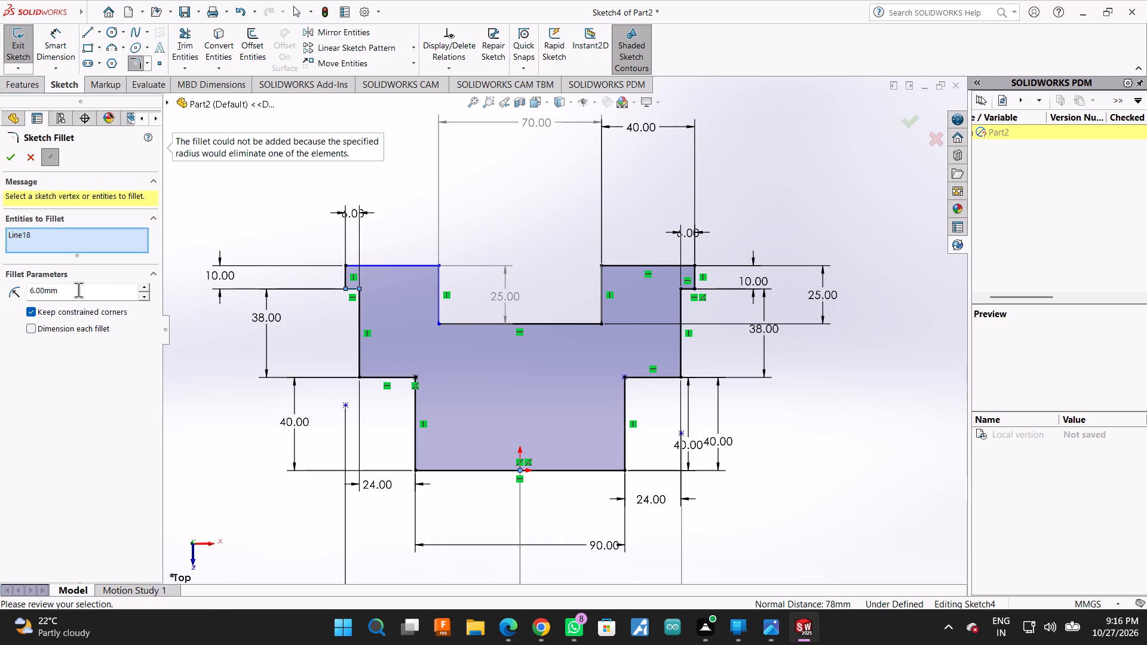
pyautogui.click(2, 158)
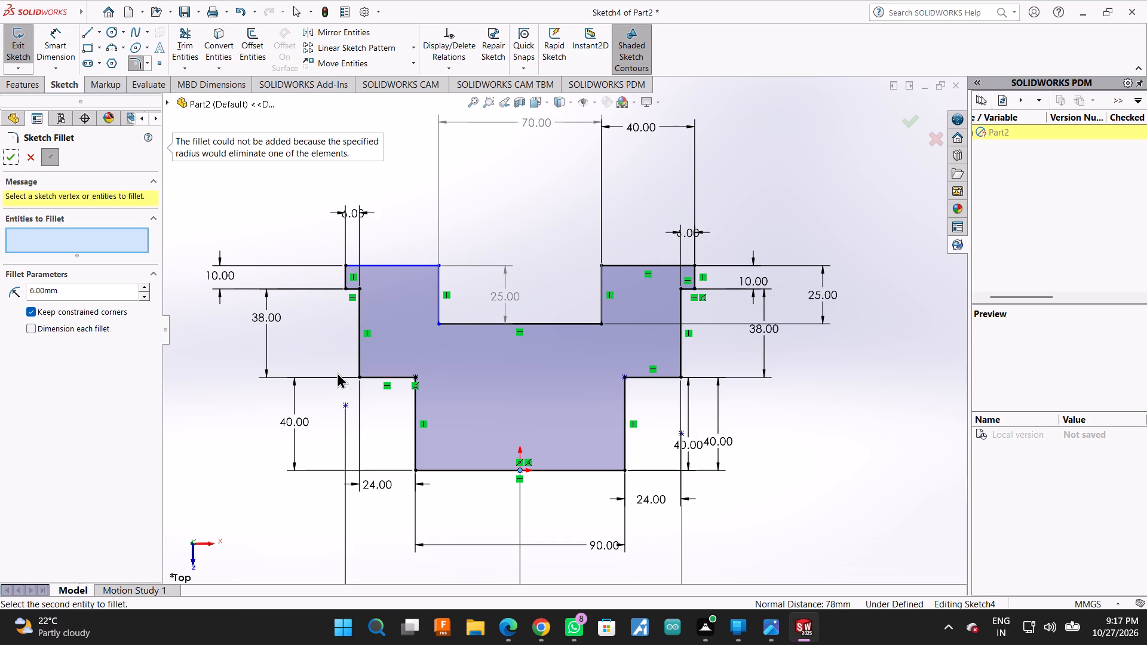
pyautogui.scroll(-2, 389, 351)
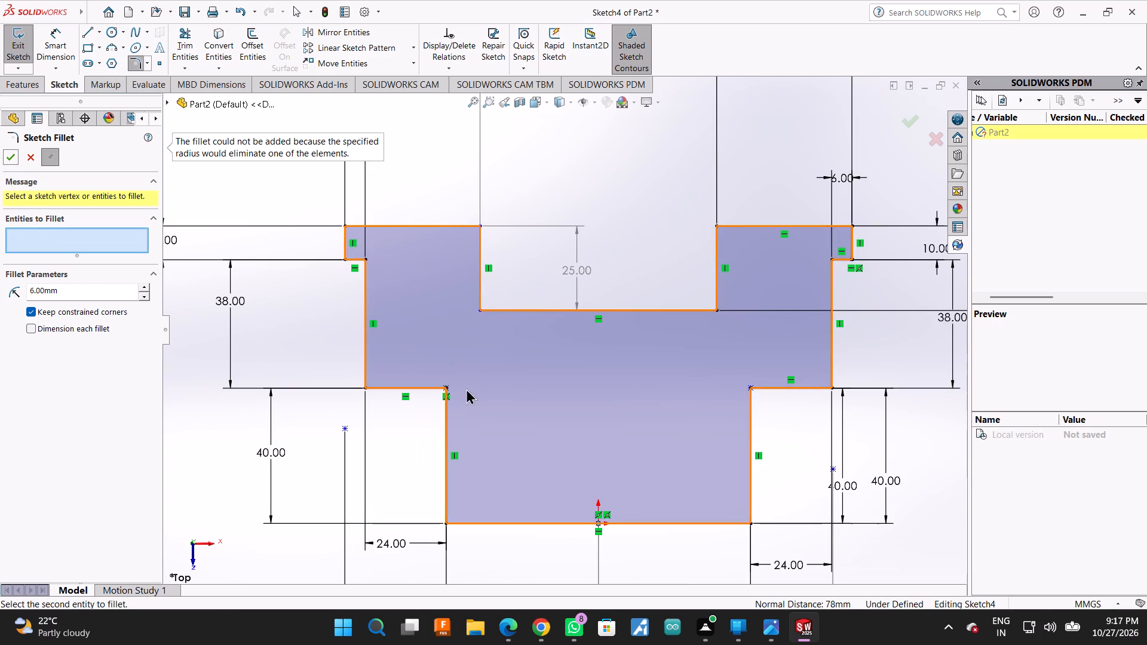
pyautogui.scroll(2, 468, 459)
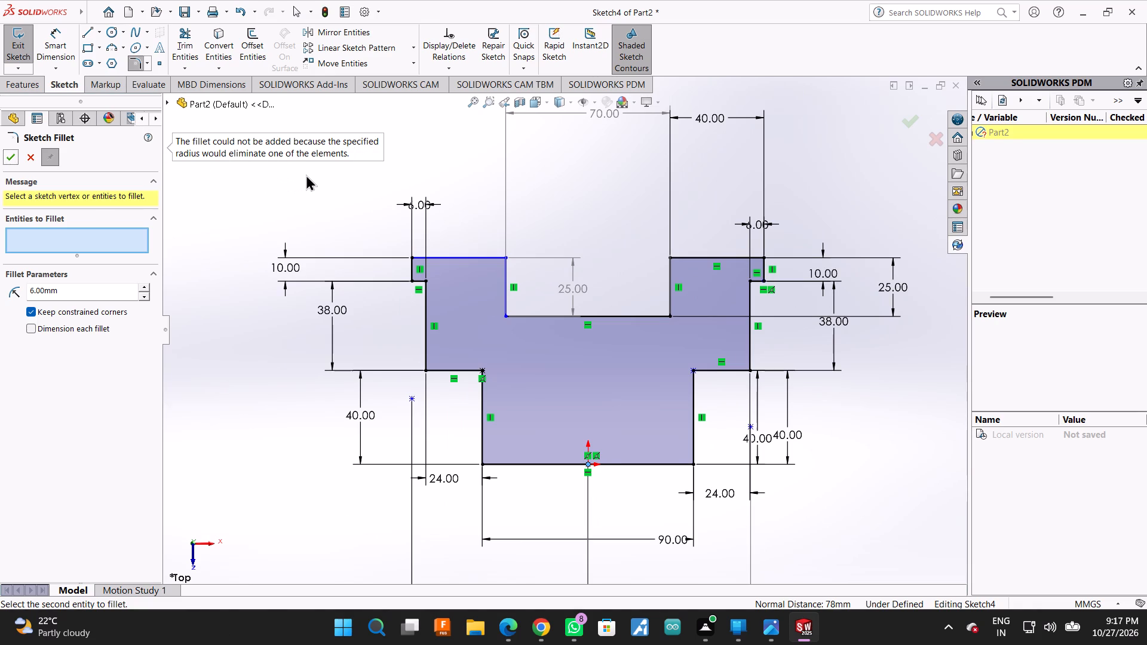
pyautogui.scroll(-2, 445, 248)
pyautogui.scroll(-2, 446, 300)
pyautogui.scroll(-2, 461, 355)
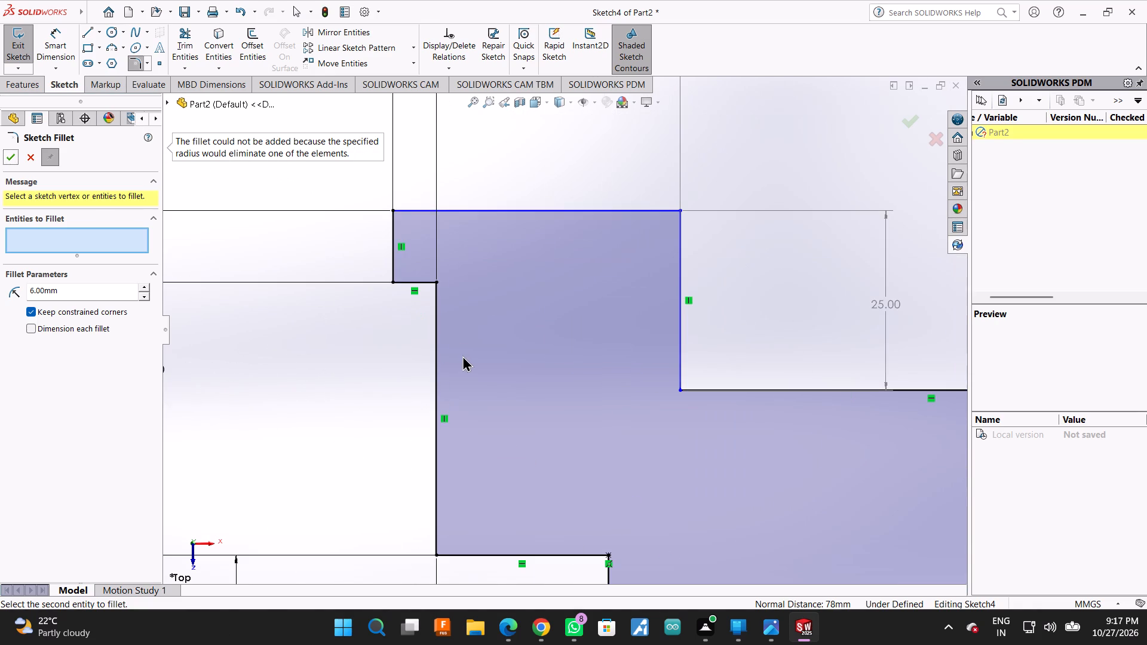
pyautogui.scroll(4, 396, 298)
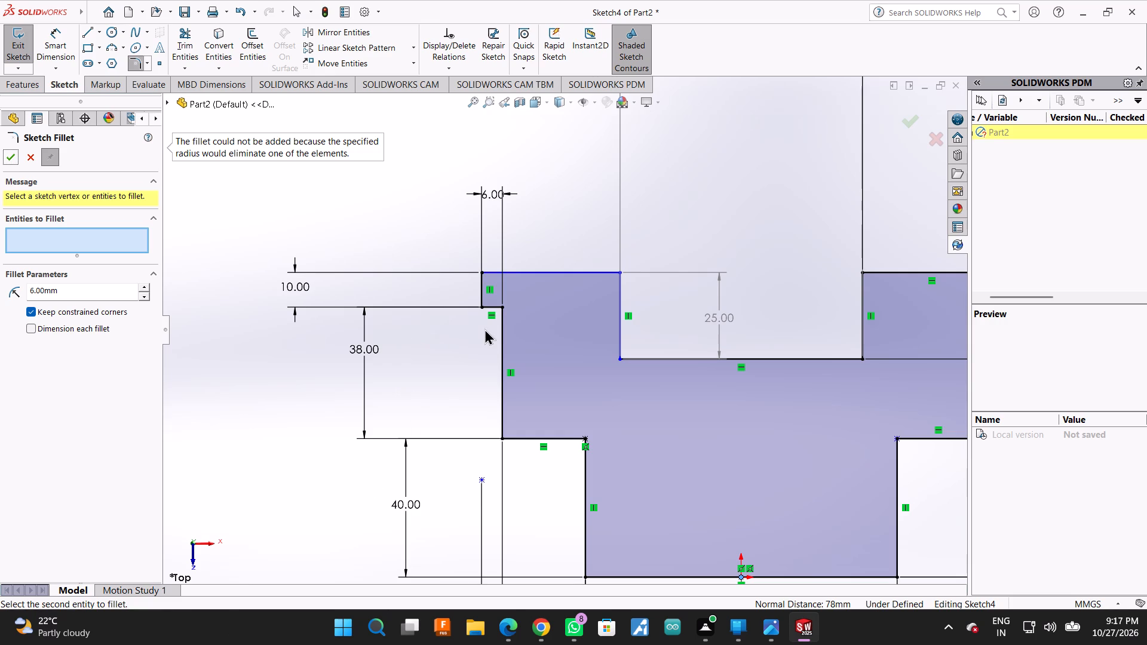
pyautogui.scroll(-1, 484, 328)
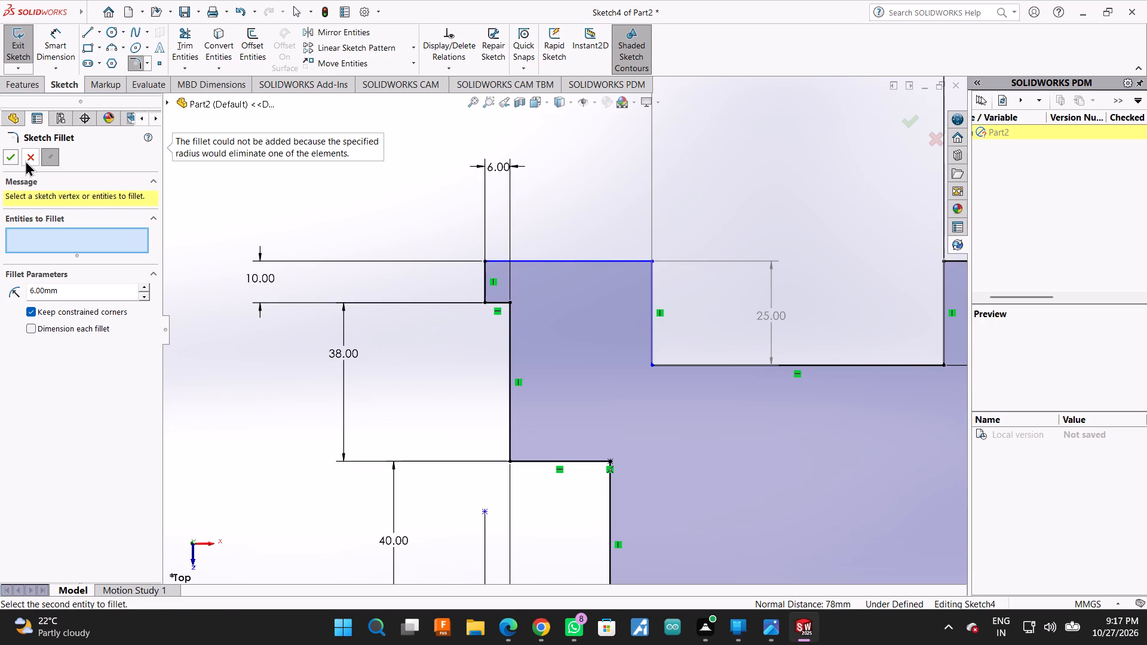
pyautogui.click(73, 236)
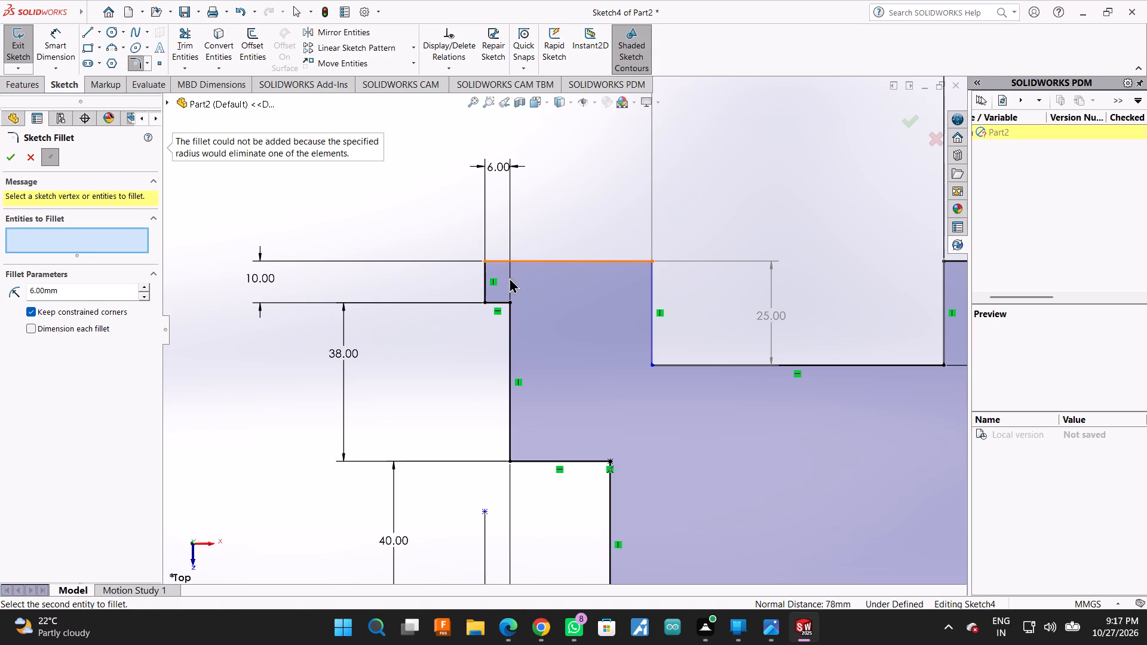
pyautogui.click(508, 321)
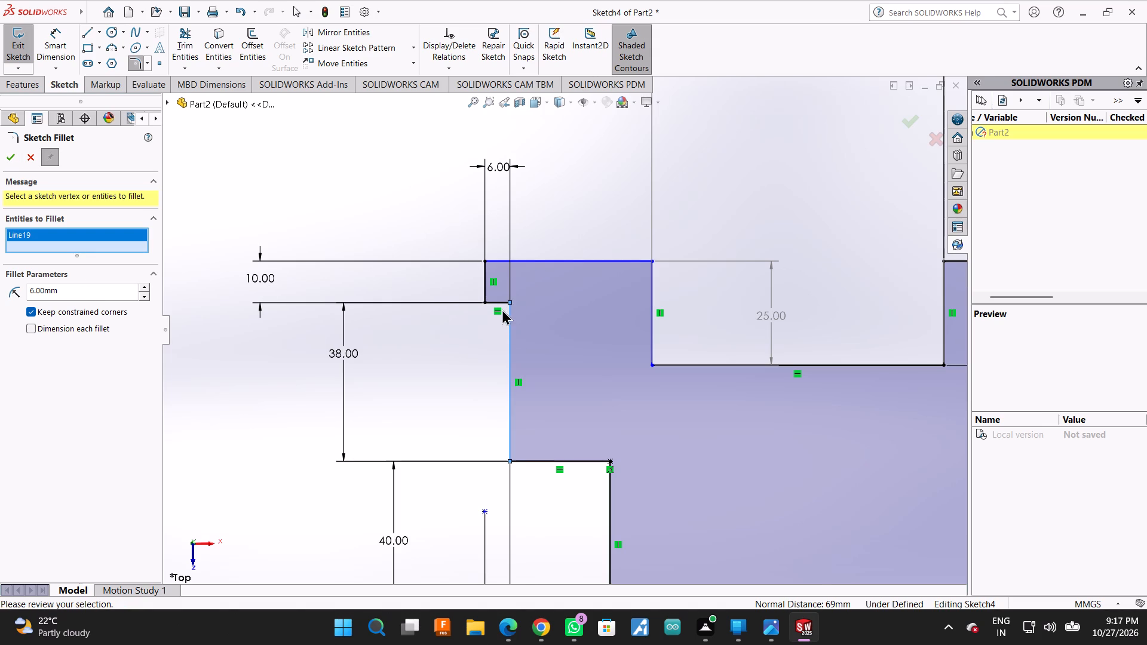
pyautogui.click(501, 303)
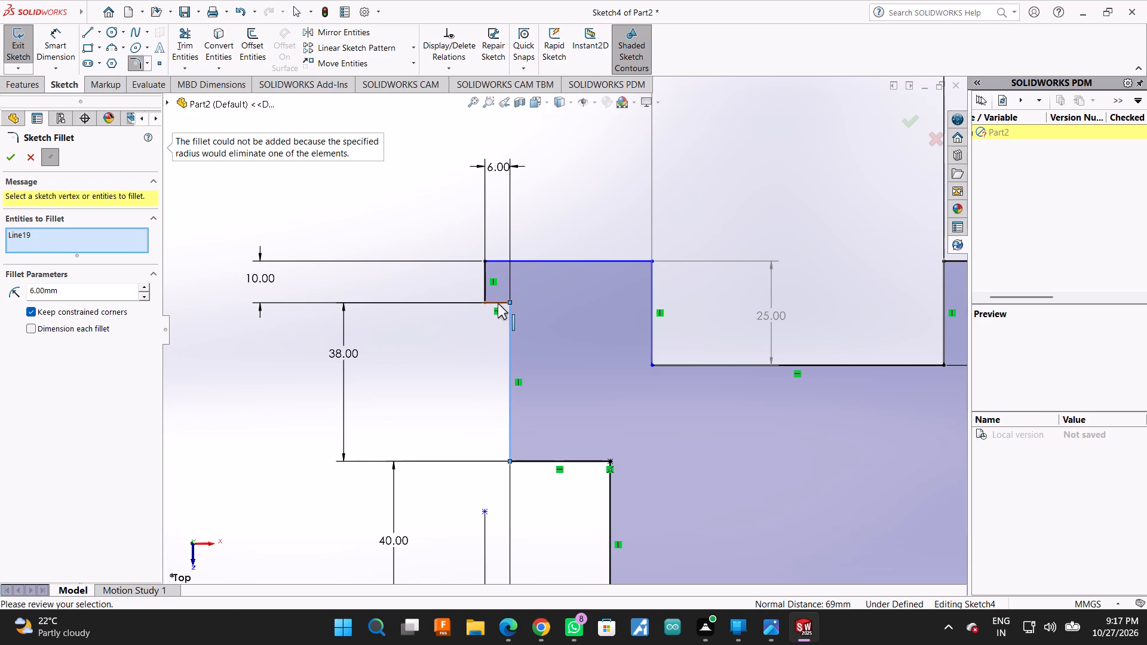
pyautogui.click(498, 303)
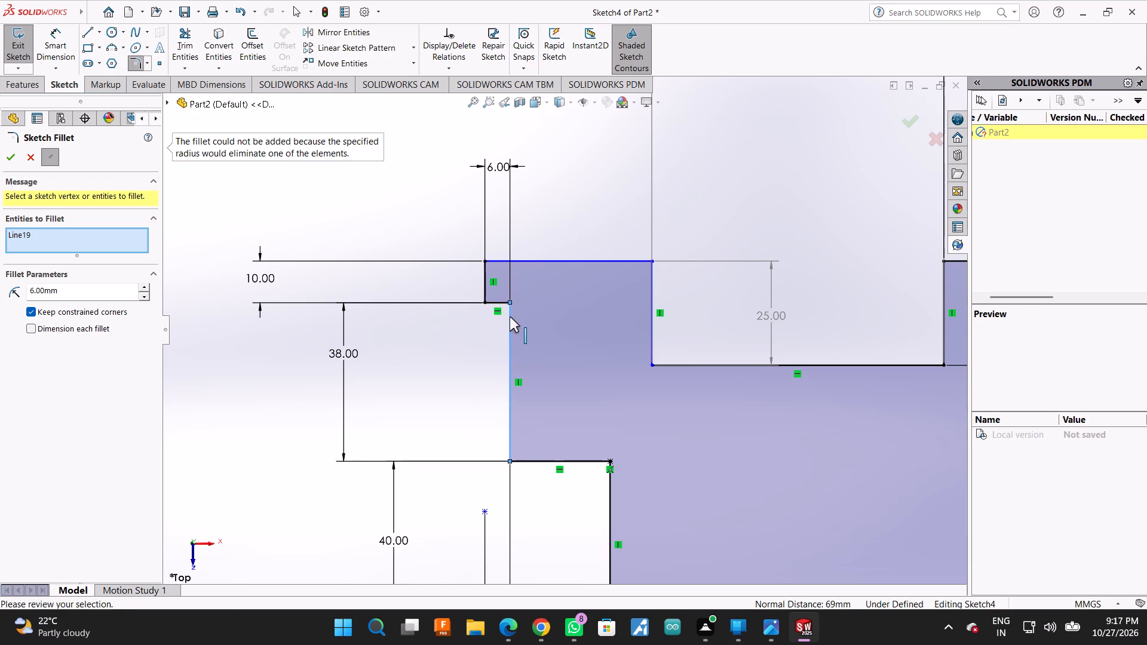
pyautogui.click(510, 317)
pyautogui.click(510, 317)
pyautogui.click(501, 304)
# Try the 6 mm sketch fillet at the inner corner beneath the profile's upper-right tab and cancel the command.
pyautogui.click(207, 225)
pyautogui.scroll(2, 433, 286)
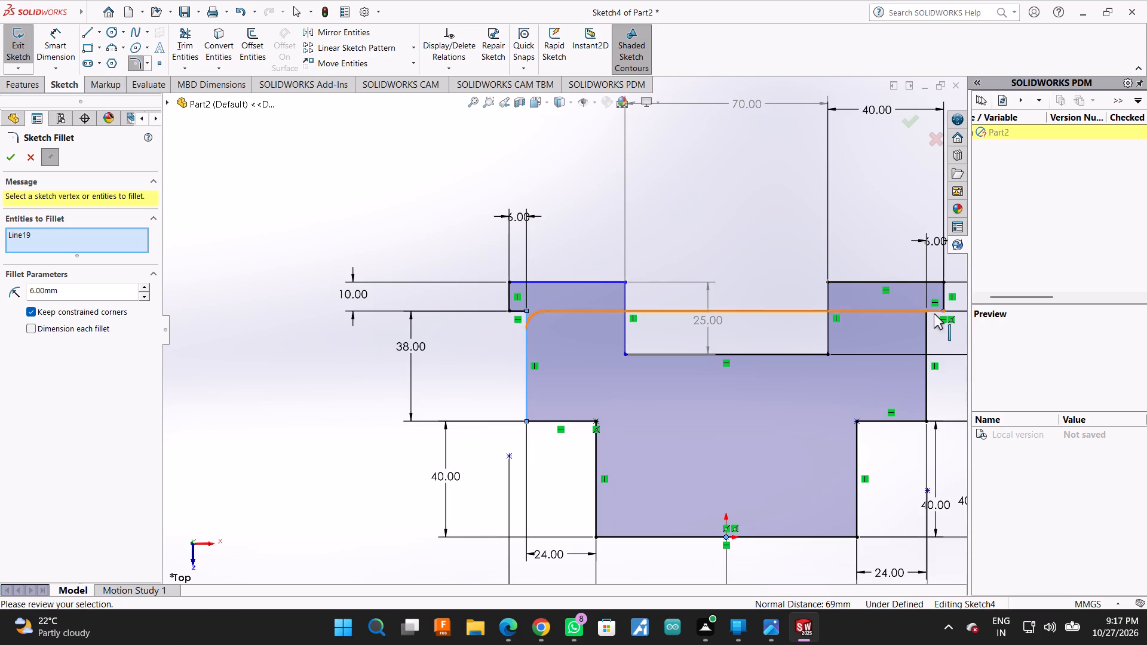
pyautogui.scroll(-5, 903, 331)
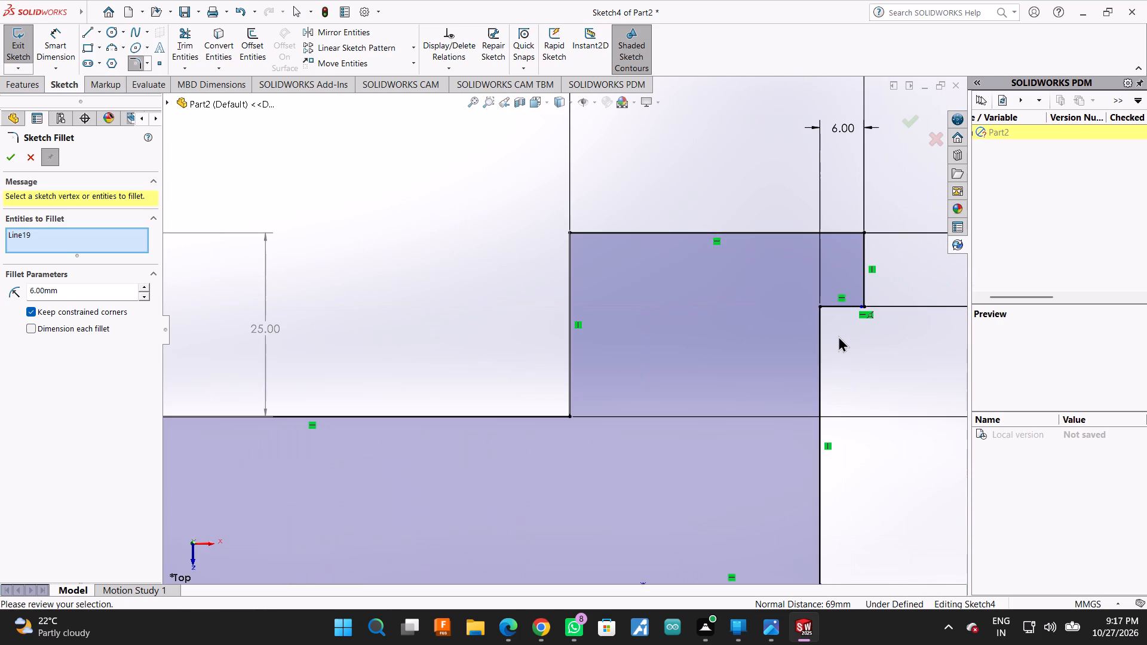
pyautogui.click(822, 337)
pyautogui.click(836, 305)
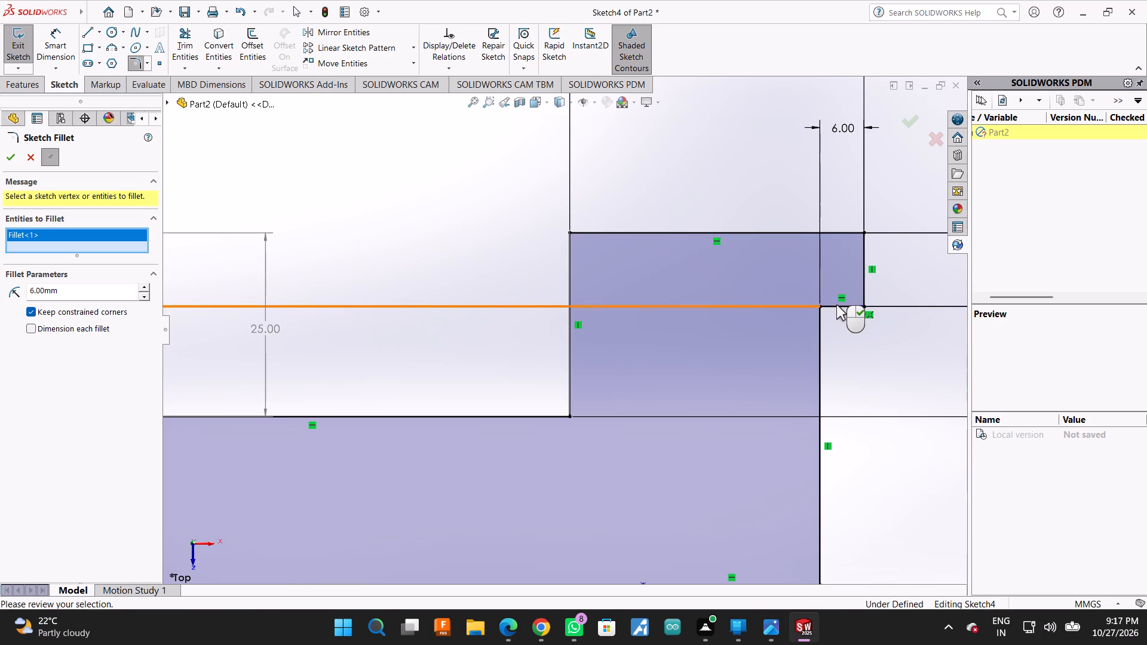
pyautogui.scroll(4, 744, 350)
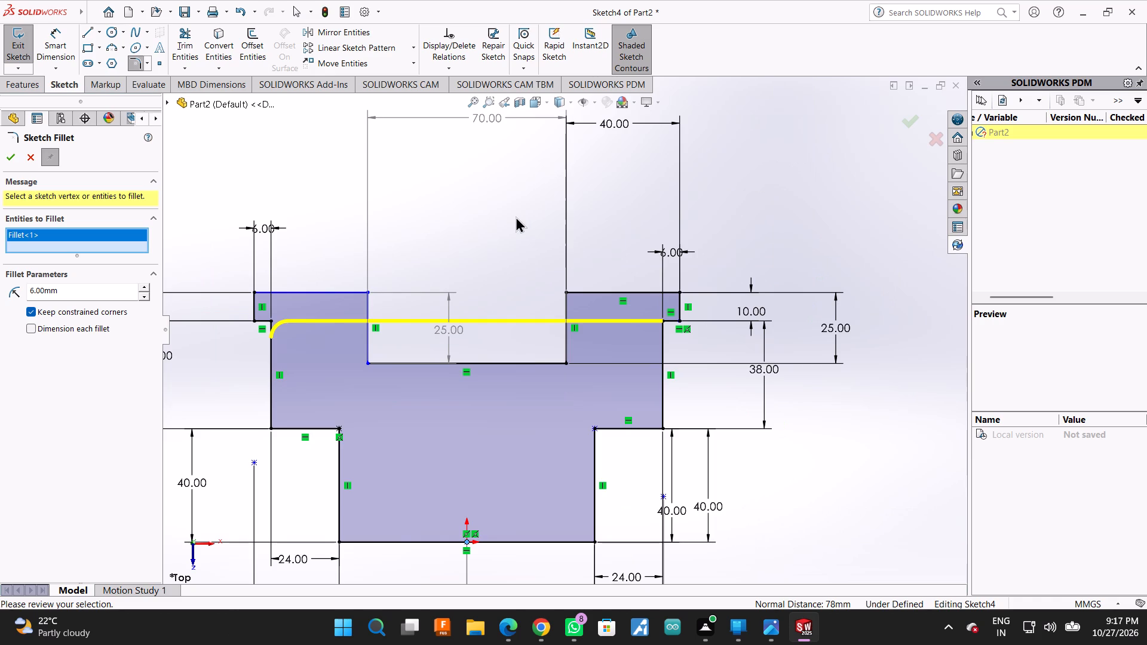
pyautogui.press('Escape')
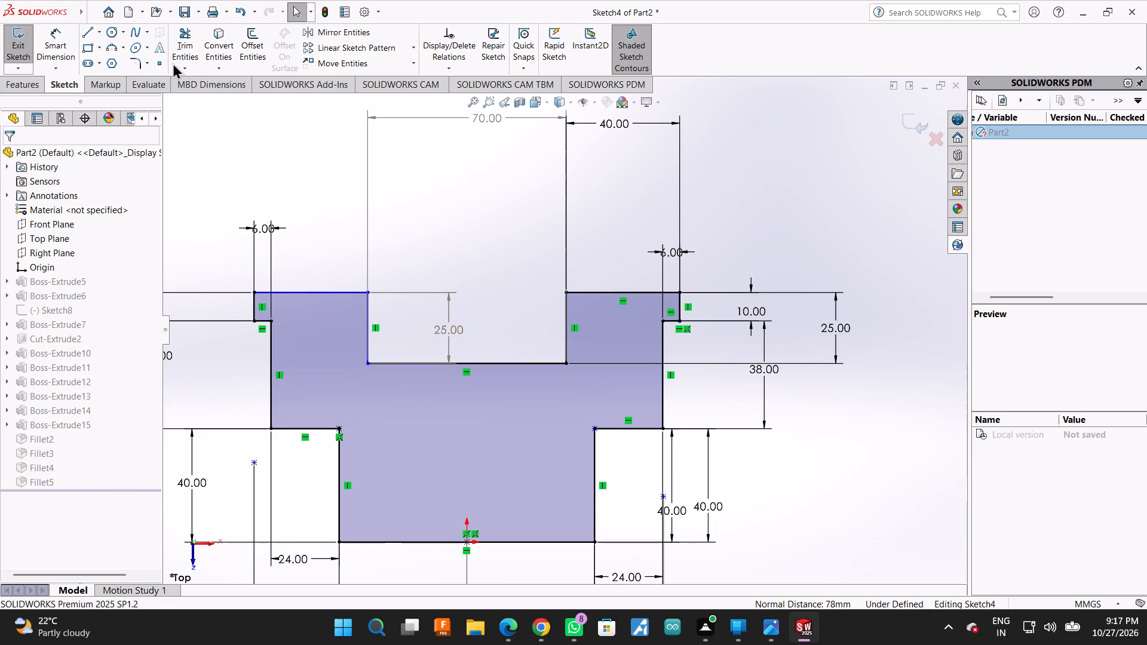
# Add 12 mm sketch fillets at the two inner corners where the profile's lower body meets the side ledges.
pyautogui.click(136, 63)
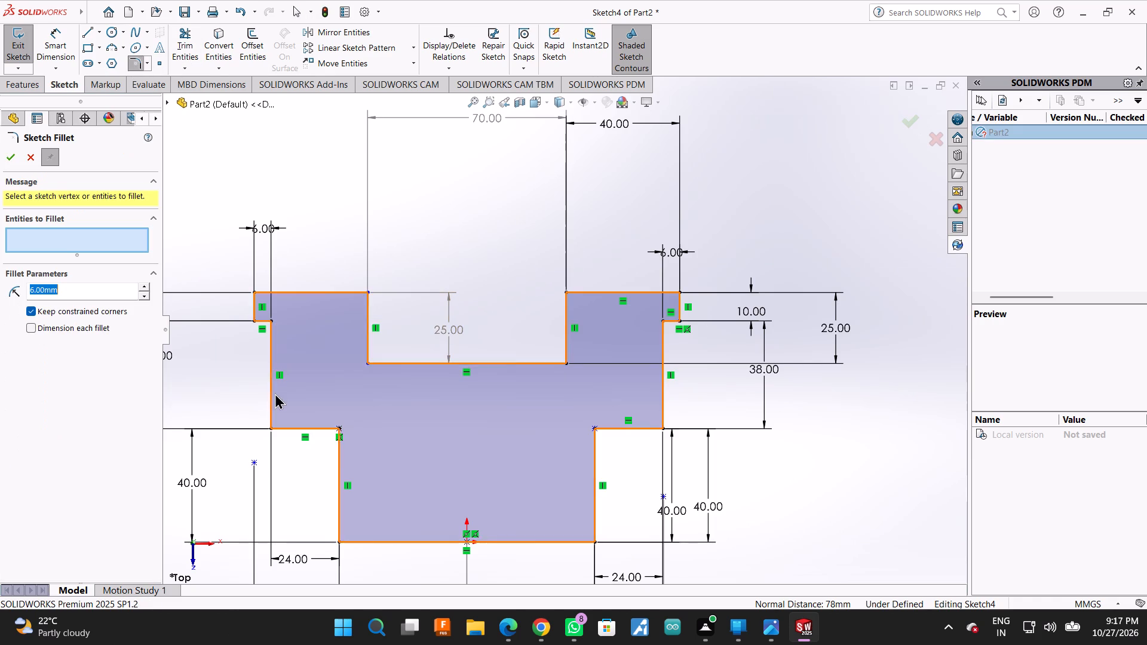
pyautogui.scroll(-1, 275, 393)
pyautogui.click(367, 475)
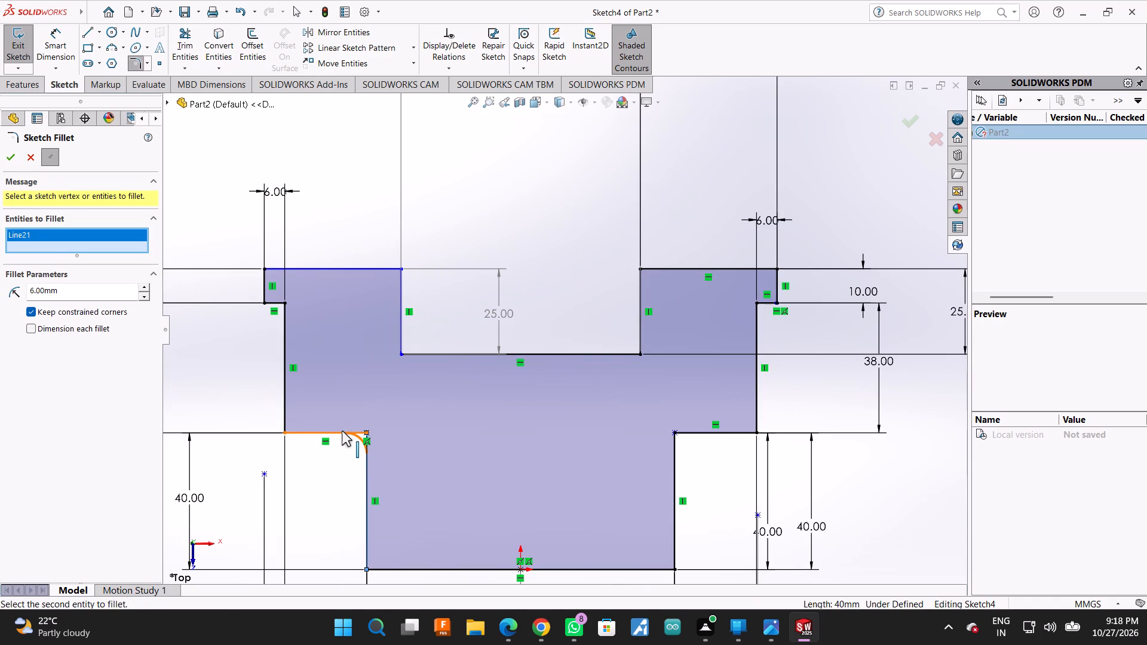
pyautogui.click(342, 431)
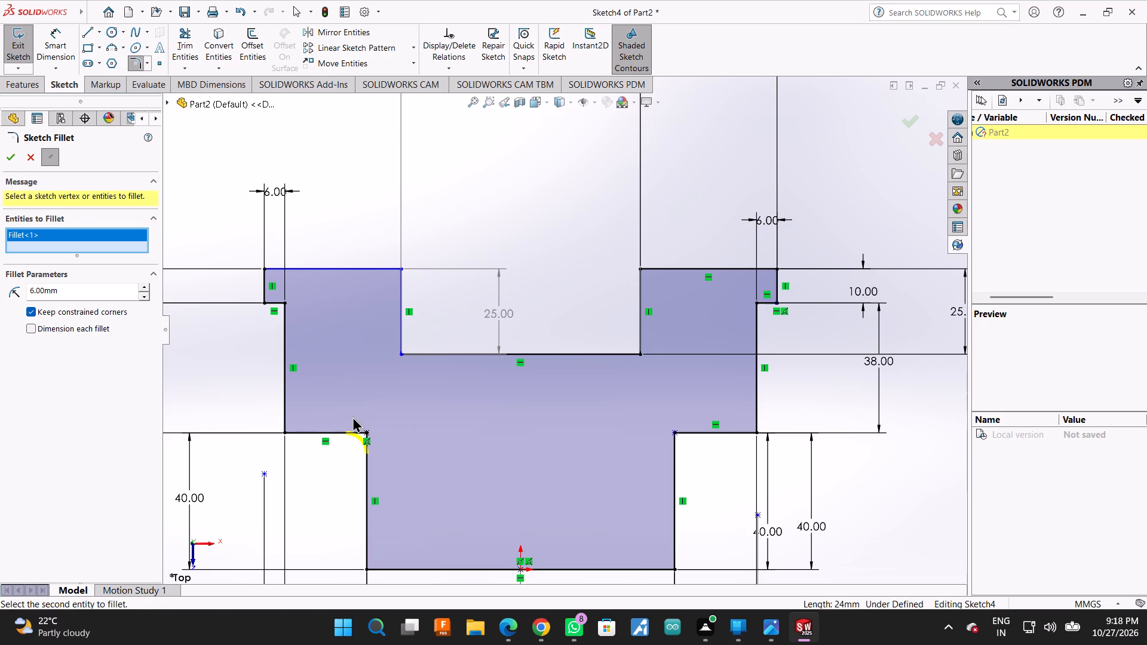
pyautogui.doubleClick(111, 296)
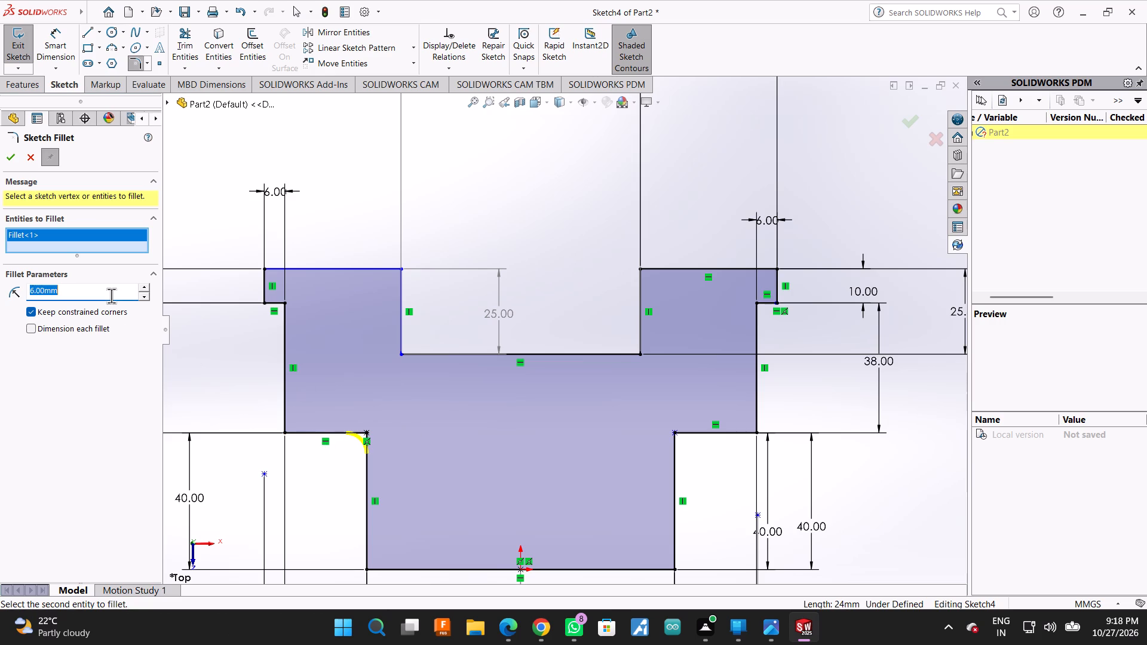
pyautogui.write('12')
pyautogui.press('Return')
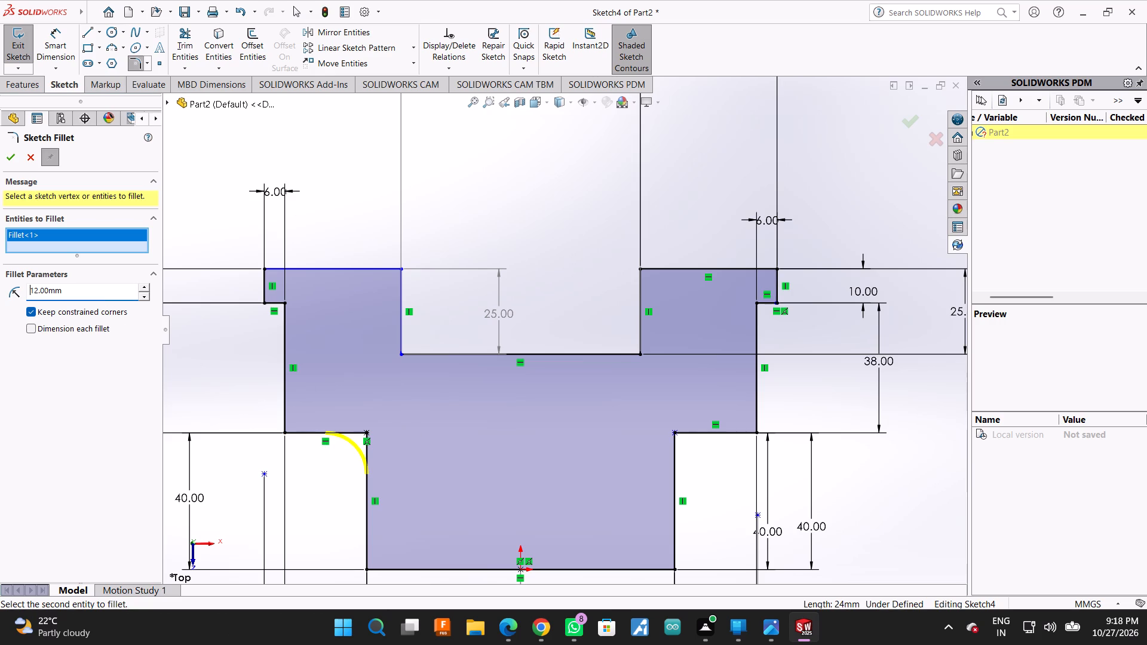
pyautogui.click(674, 464)
pyautogui.click(697, 432)
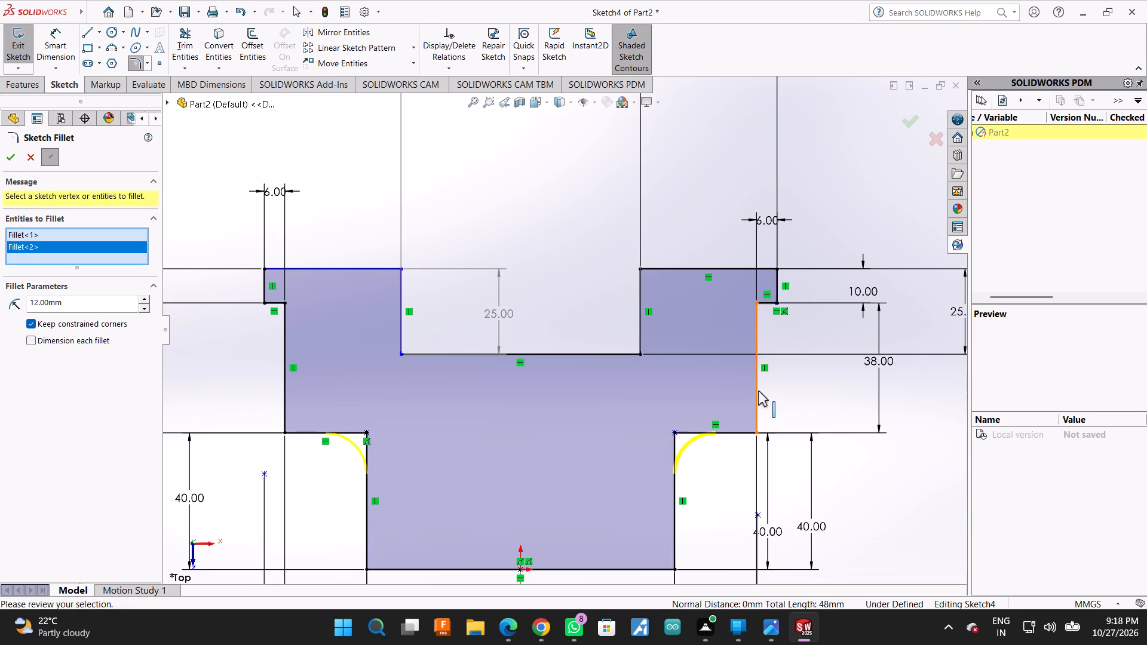
pyautogui.click(737, 434)
pyautogui.click(755, 423)
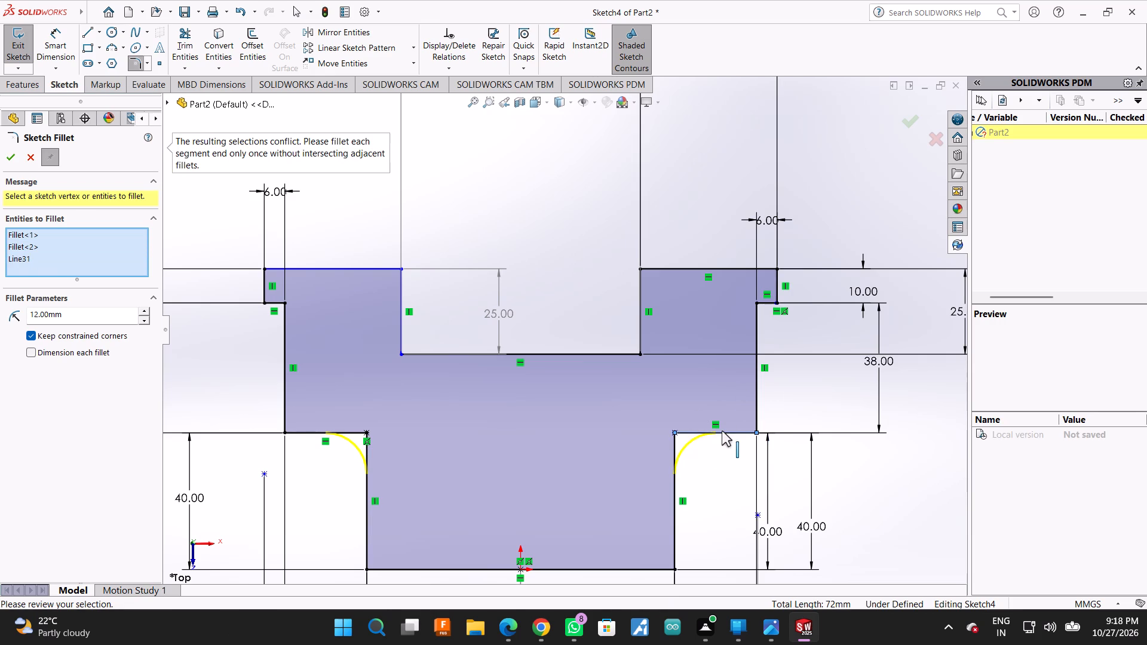
pyautogui.click(729, 434)
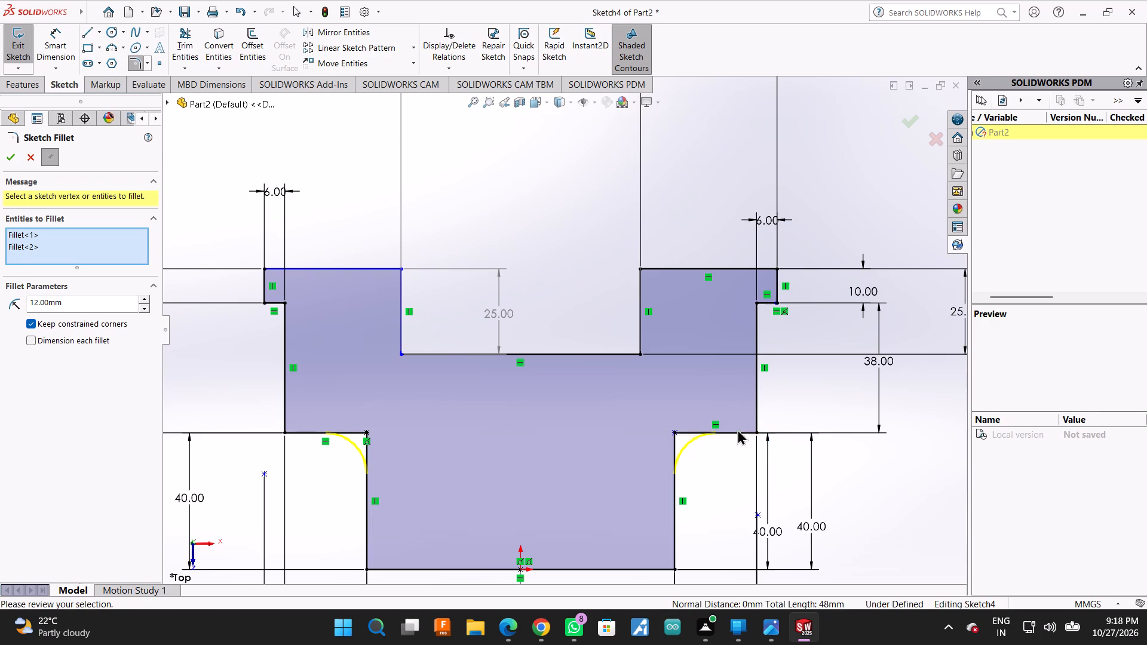
pyautogui.click(737, 434)
pyautogui.click(756, 416)
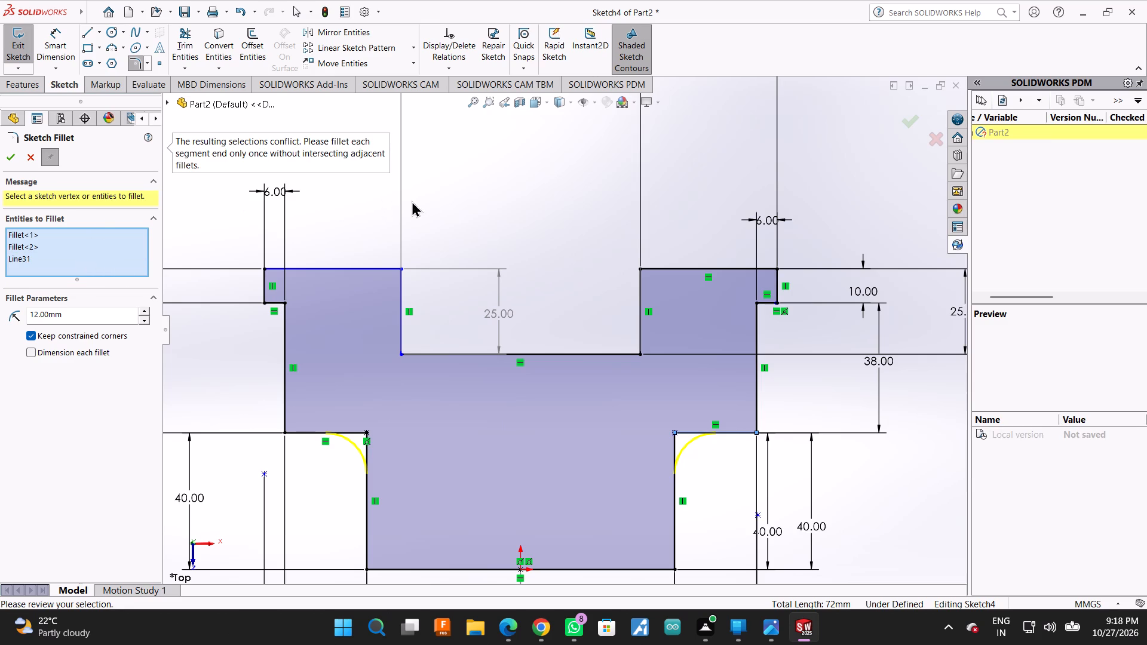
pyautogui.click(7, 160)
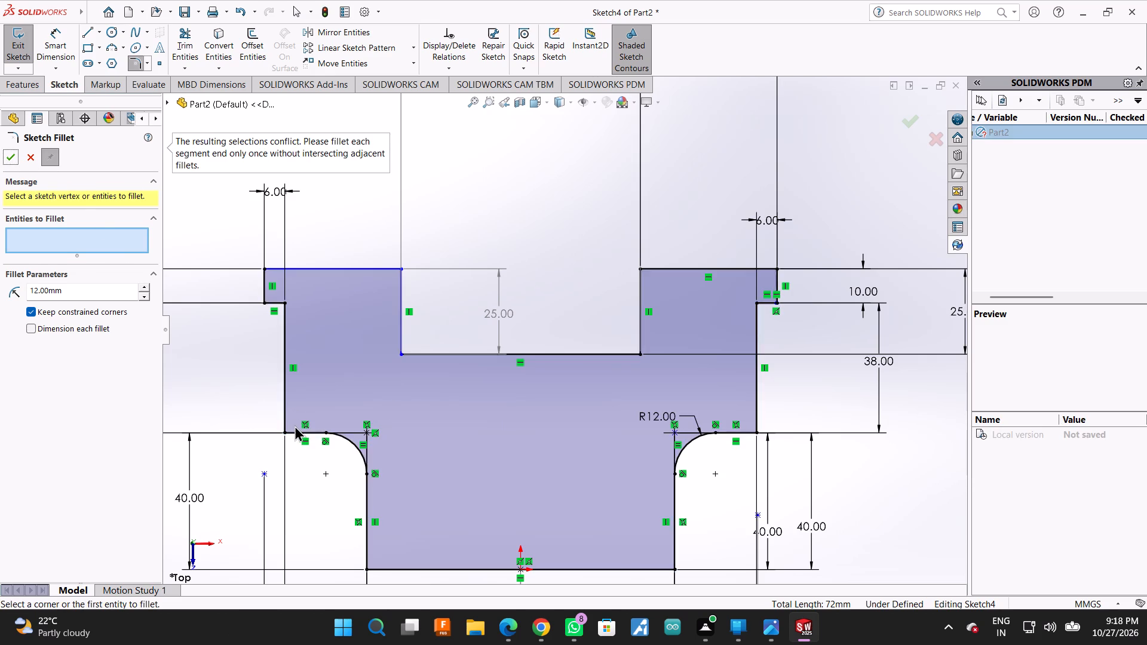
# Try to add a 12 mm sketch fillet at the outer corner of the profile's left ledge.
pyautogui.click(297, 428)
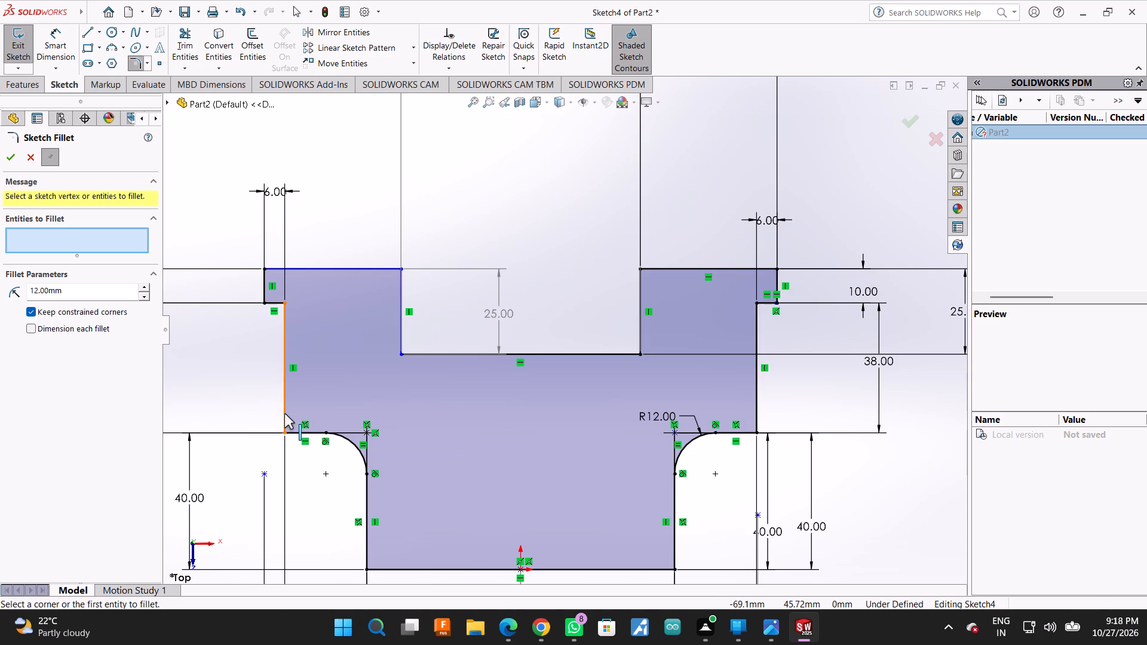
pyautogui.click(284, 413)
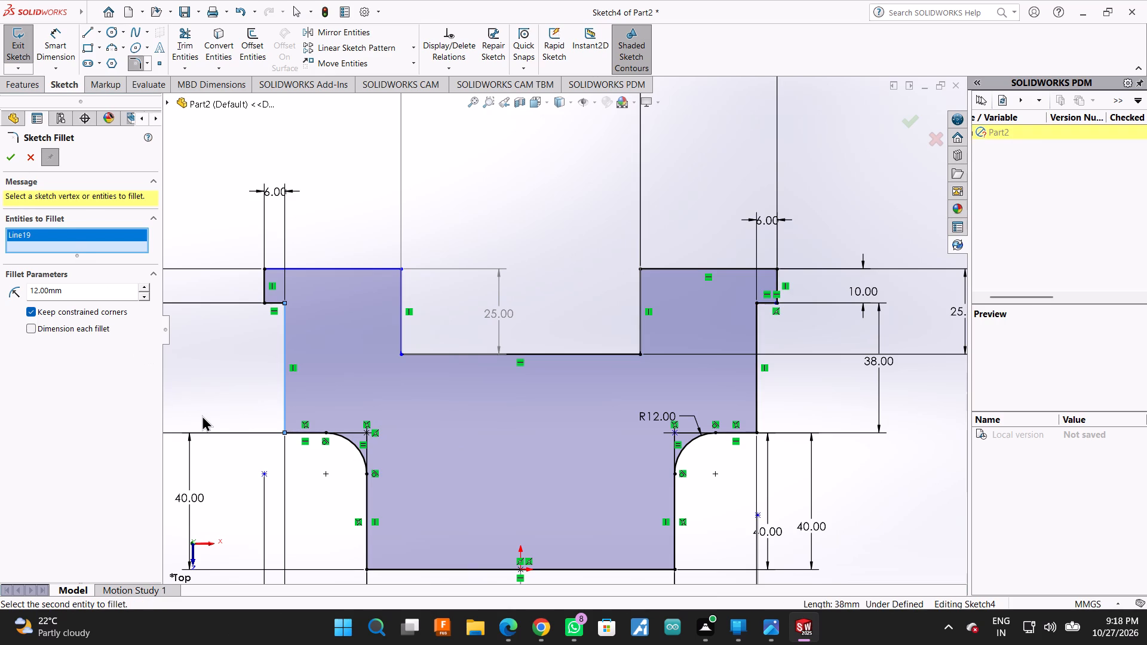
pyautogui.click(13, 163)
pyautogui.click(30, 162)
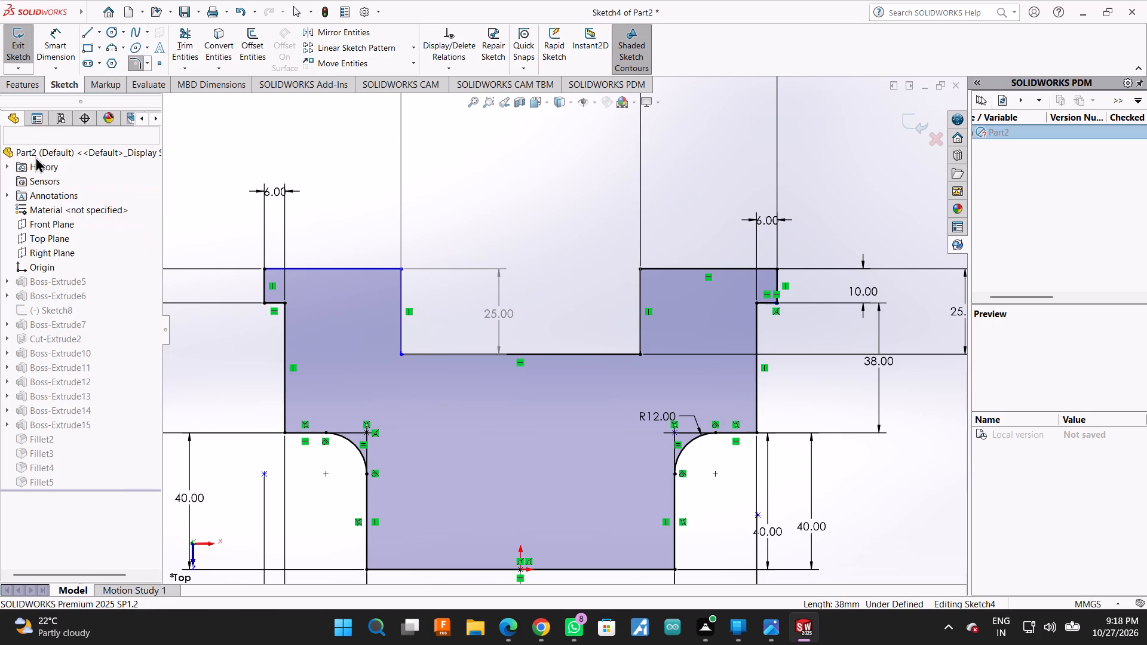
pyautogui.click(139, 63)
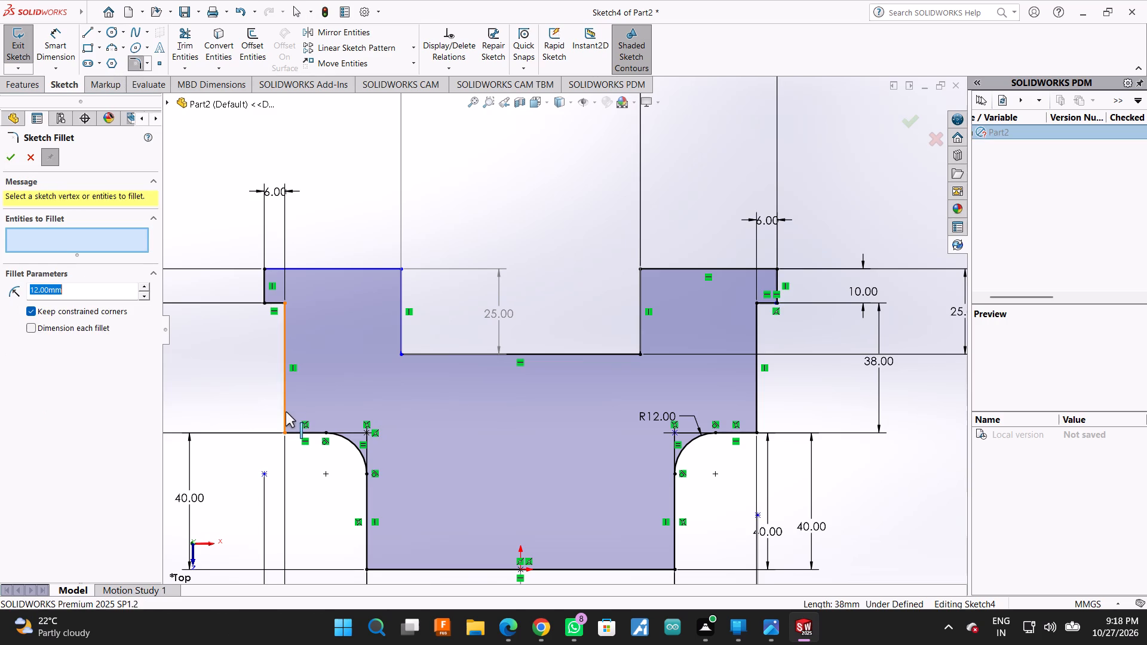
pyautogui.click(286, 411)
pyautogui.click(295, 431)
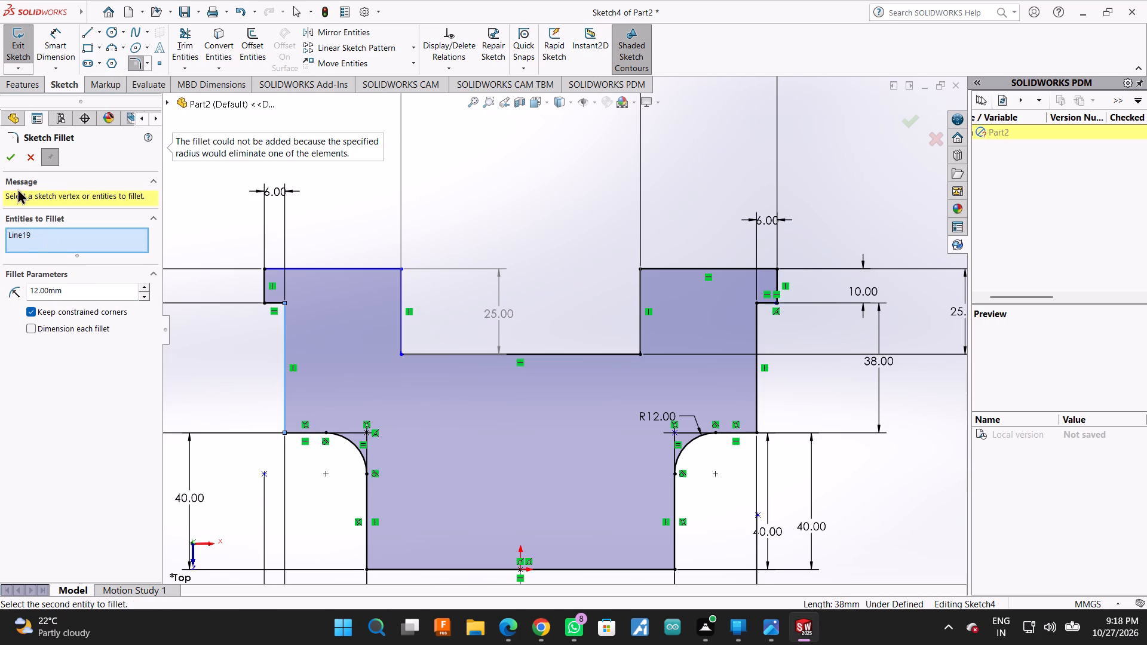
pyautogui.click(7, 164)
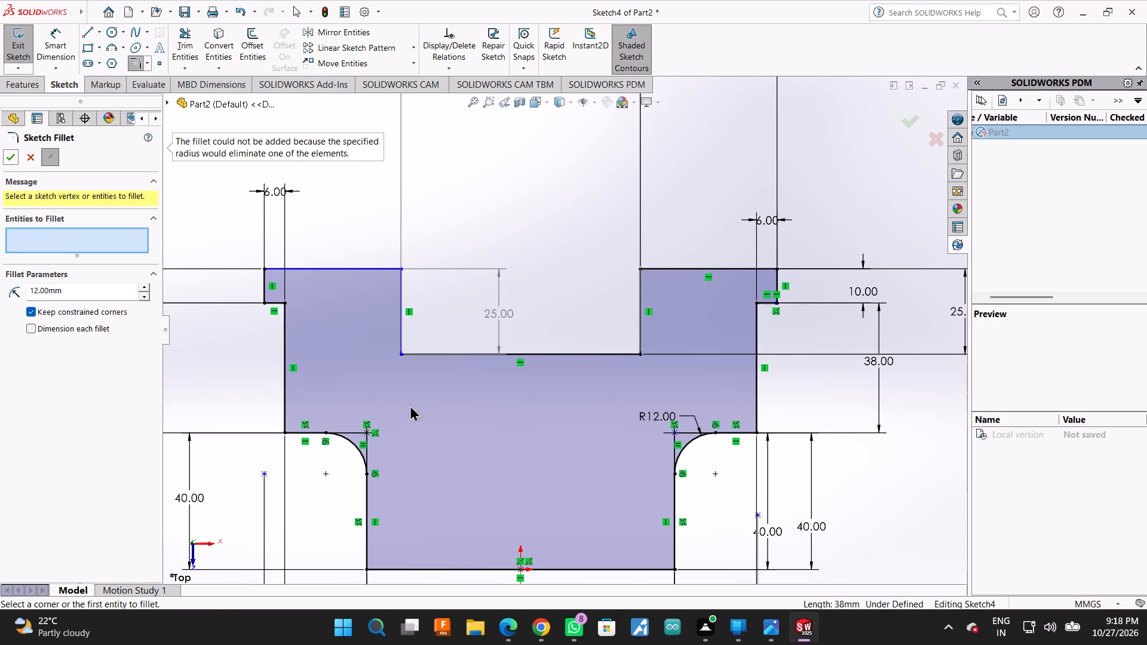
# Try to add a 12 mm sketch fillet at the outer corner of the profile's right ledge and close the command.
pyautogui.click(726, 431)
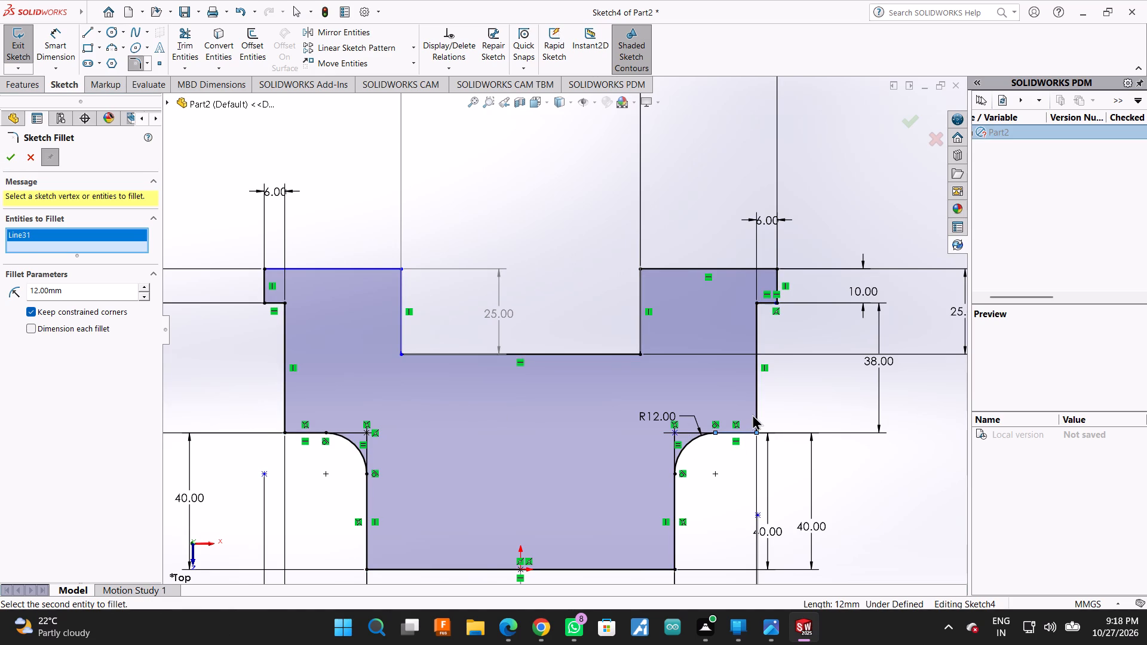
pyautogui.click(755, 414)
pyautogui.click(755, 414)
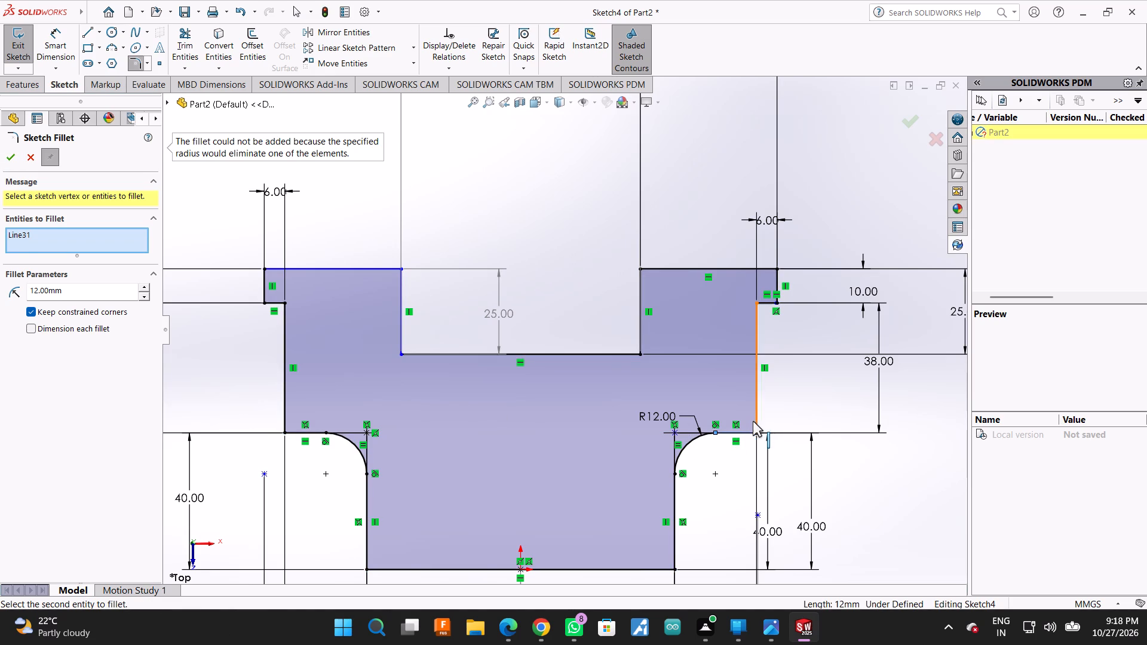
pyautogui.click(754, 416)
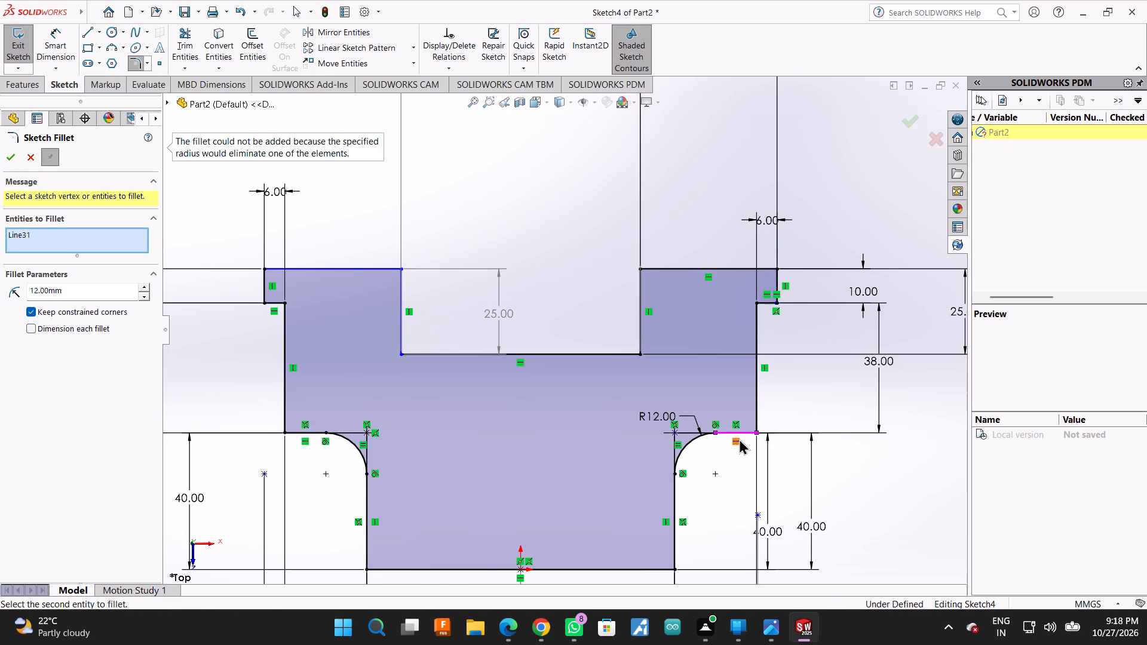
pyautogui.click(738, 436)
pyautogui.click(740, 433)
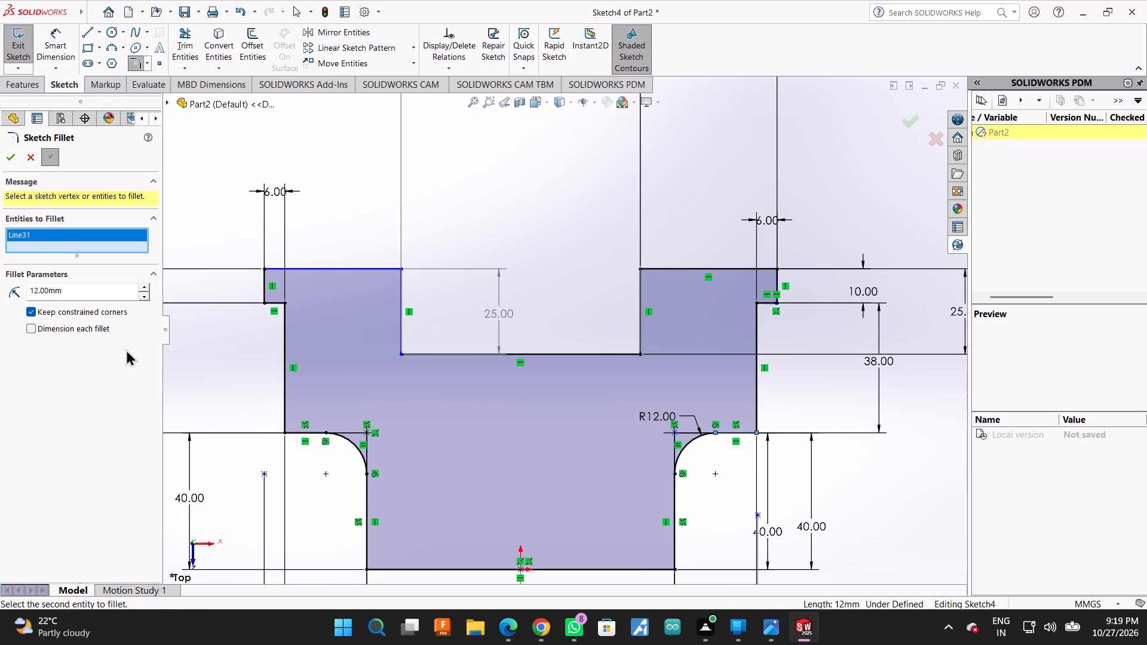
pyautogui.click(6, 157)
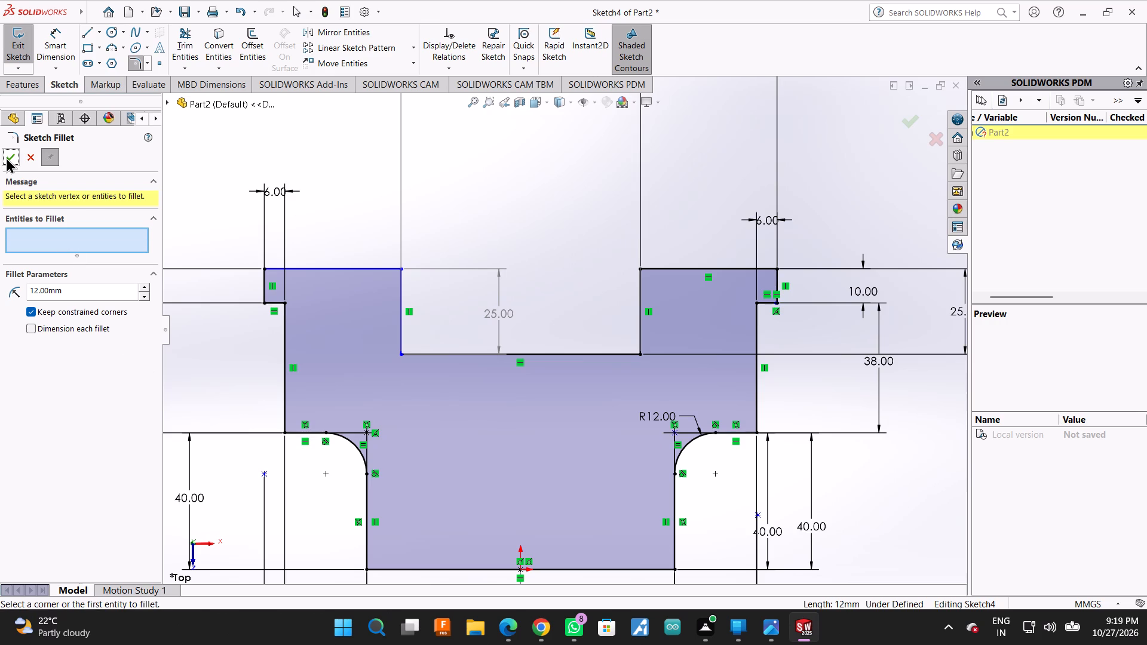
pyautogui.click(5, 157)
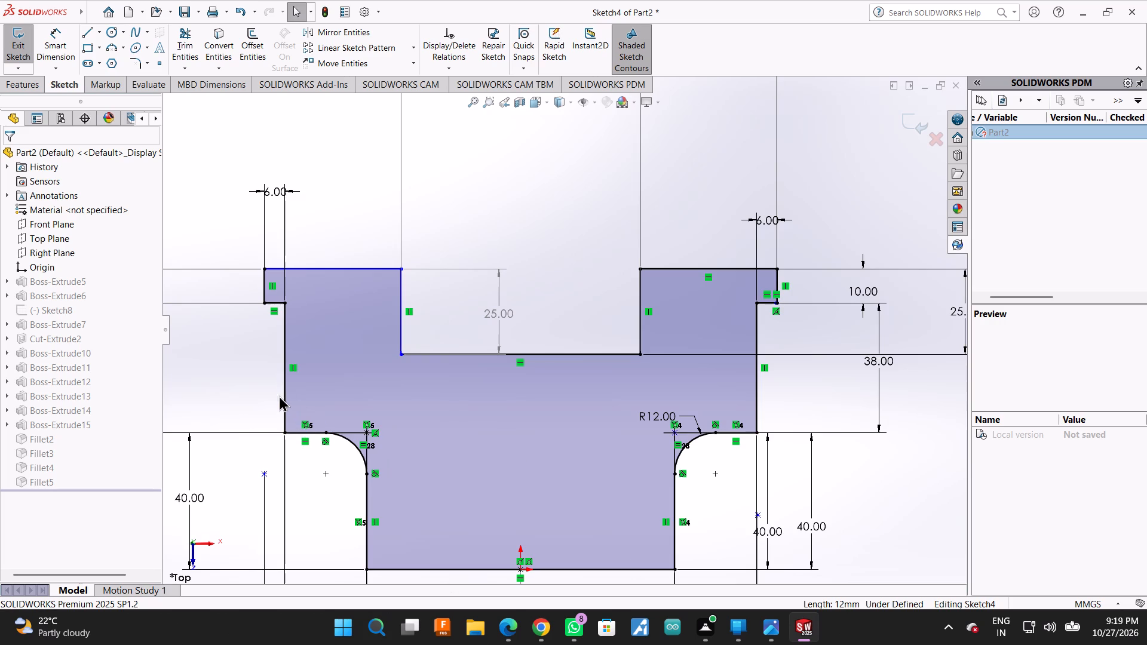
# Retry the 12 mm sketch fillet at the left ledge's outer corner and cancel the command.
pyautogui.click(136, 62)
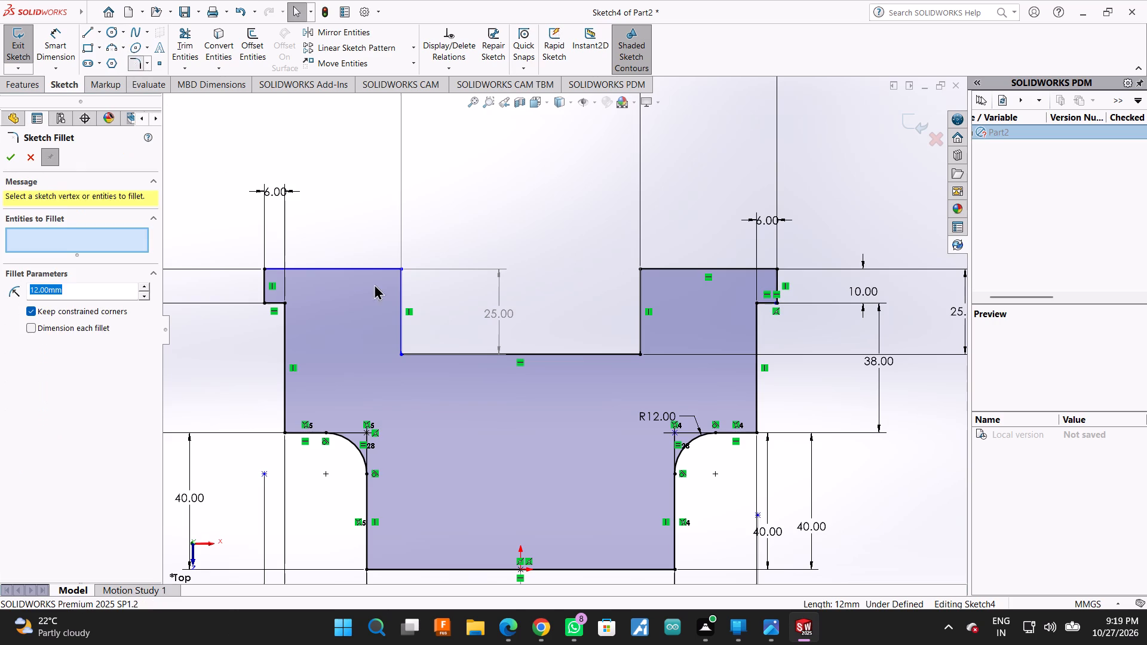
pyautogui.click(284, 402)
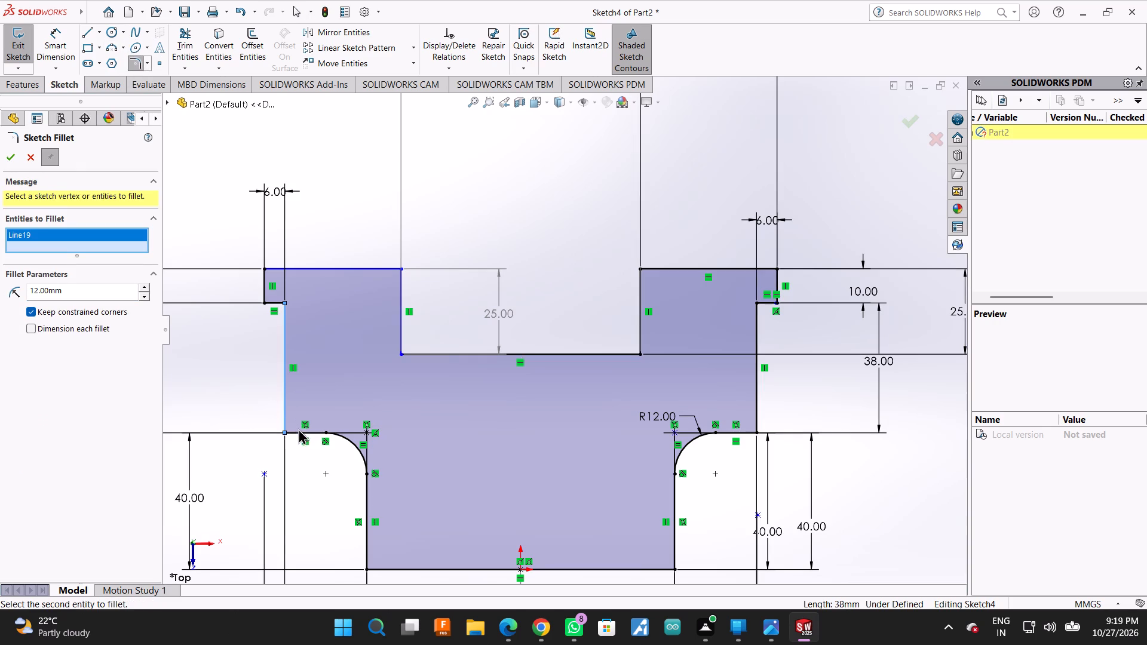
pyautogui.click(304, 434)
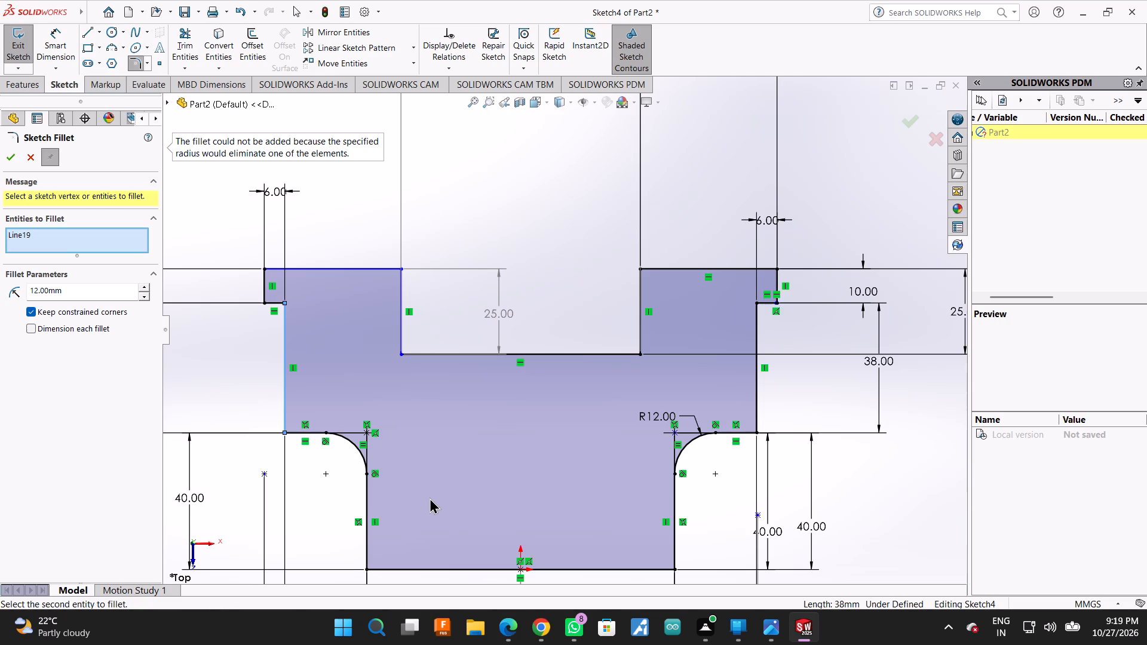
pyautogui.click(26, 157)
# Add 3 mm sketch fillets at the two bottom corners of the profile's central notch.
pyautogui.click(131, 60)
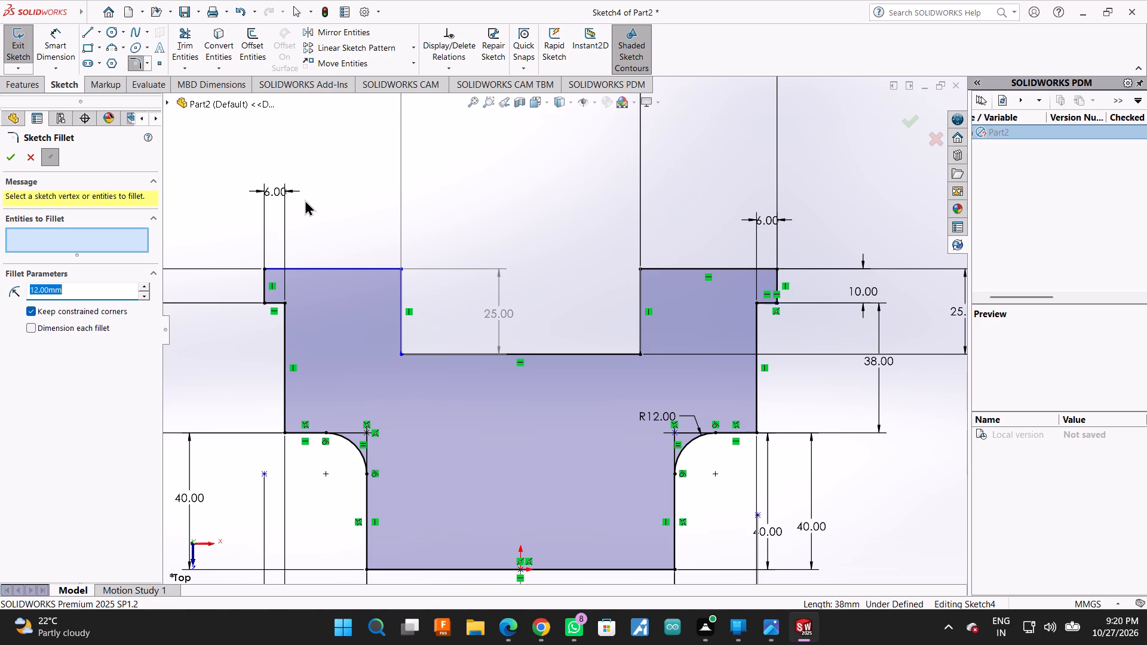
pyautogui.click(401, 336)
pyautogui.click(411, 351)
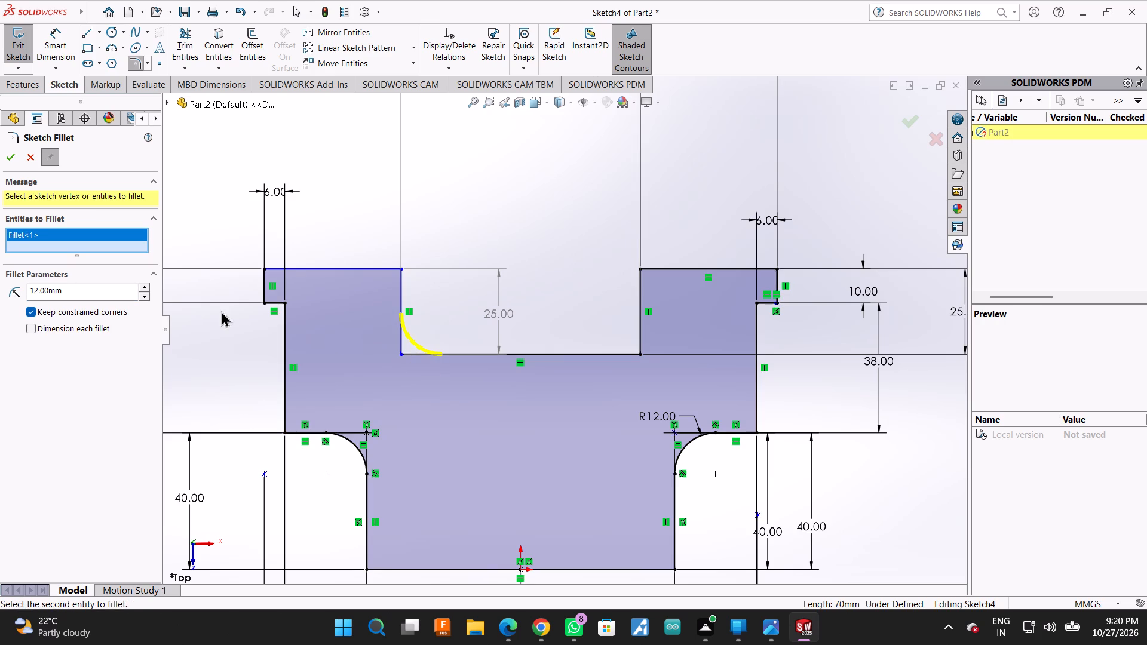
pyautogui.doubleClick(114, 284)
pyautogui.click(106, 294)
pyautogui.click(106, 294)
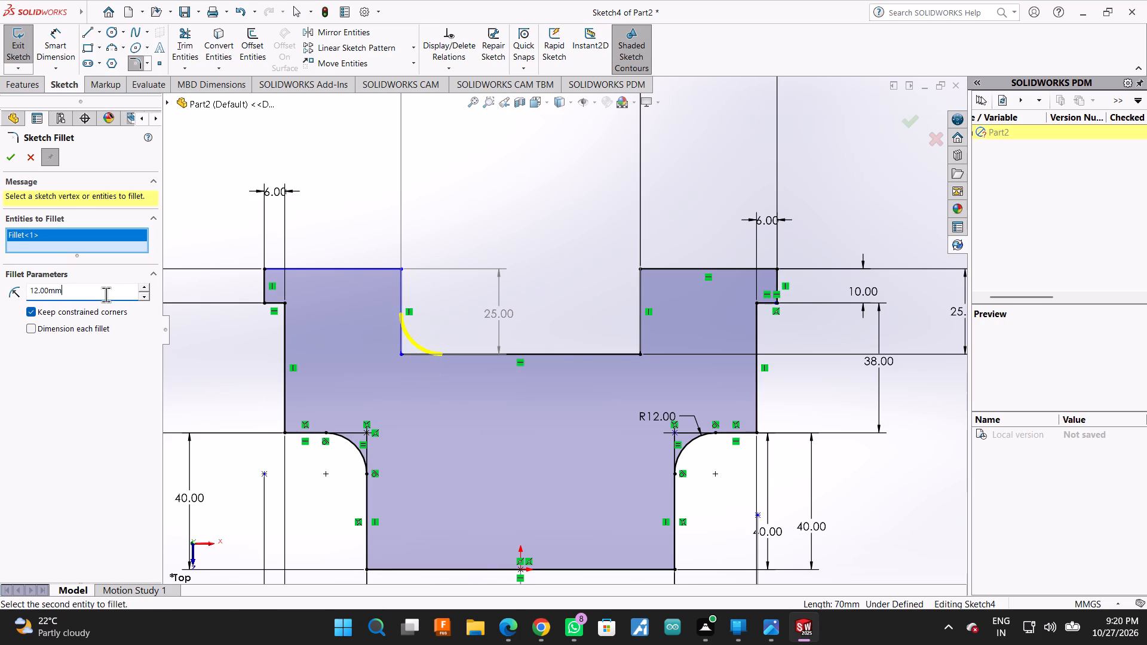
pyautogui.tripleClick(106, 294)
pyautogui.press('3')
pyautogui.click(640, 329)
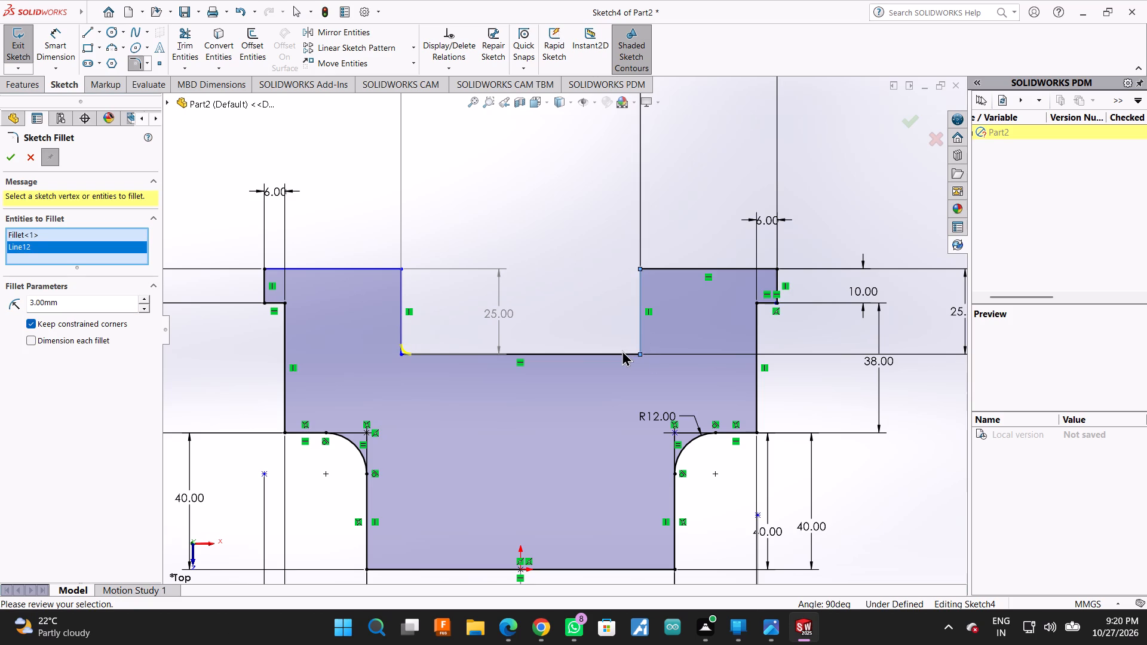
pyautogui.click(617, 355)
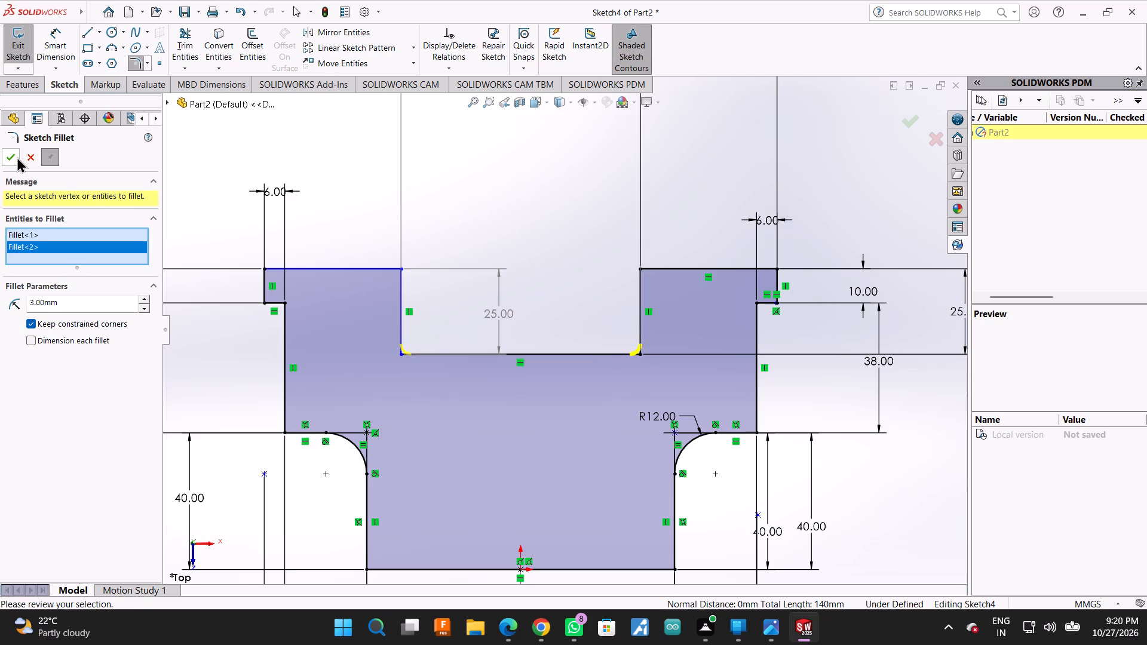
pyautogui.click(14, 155)
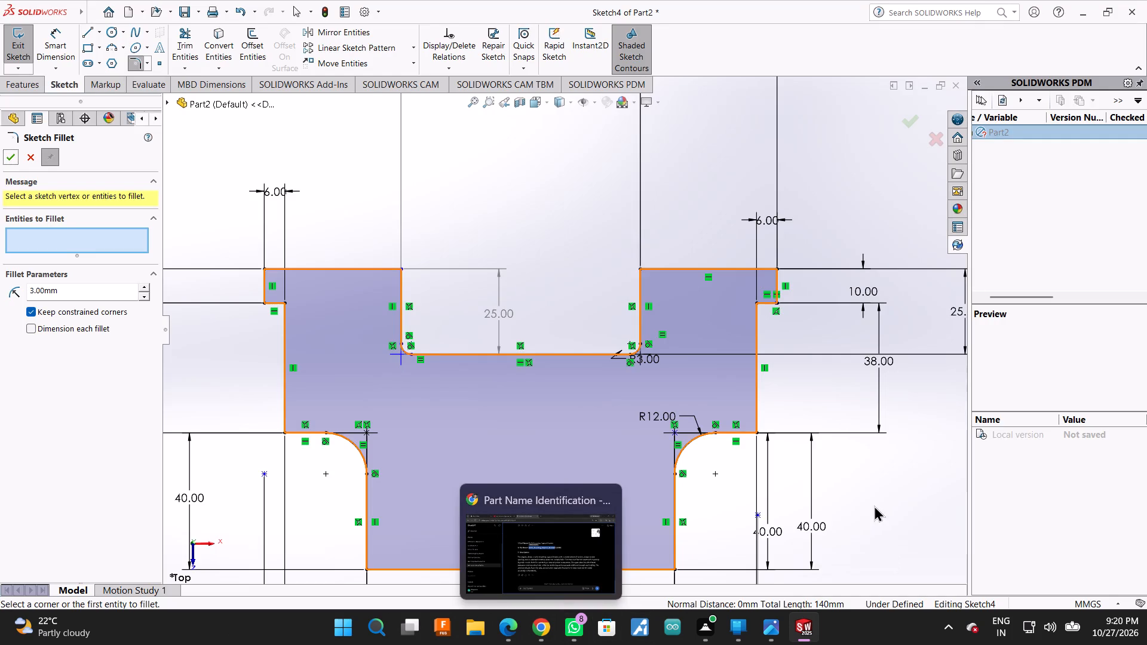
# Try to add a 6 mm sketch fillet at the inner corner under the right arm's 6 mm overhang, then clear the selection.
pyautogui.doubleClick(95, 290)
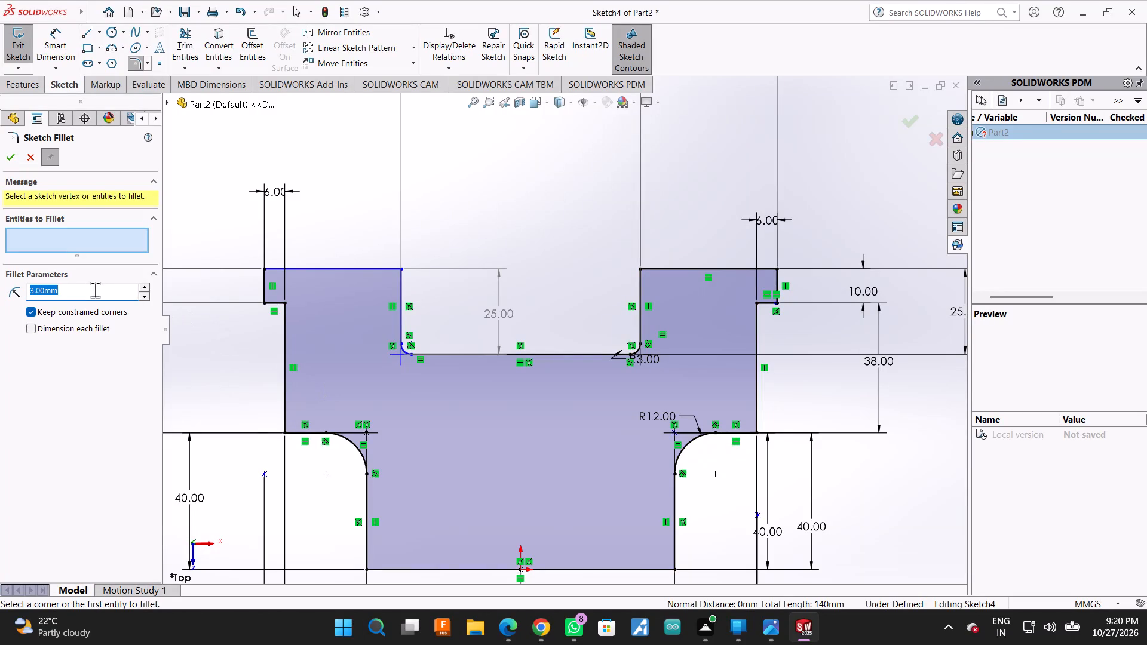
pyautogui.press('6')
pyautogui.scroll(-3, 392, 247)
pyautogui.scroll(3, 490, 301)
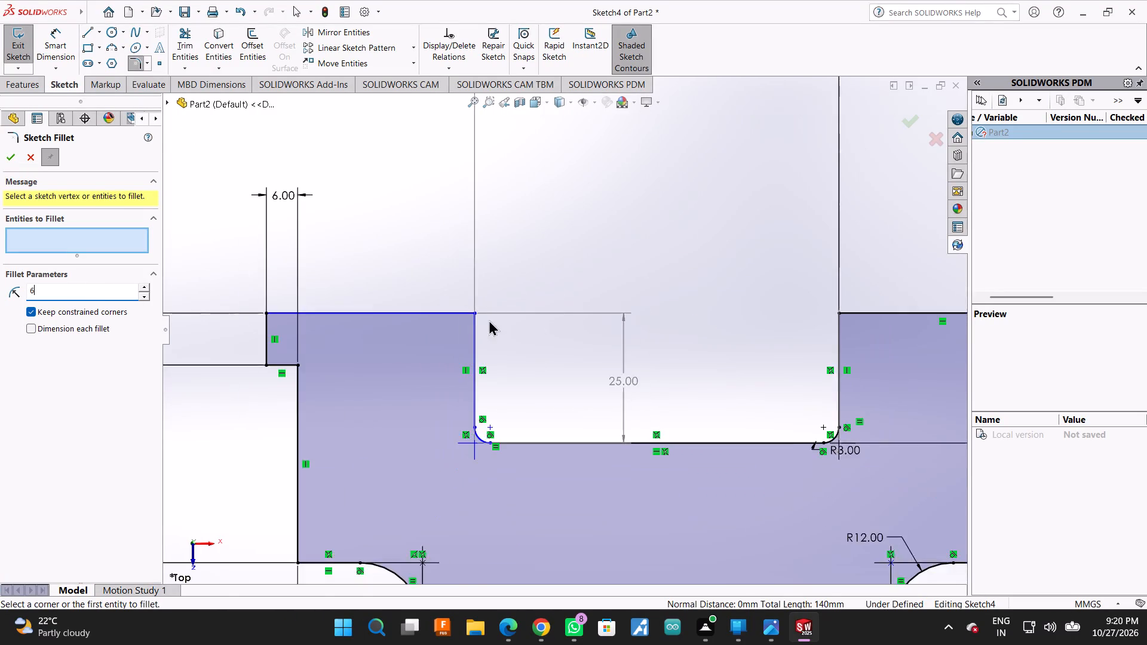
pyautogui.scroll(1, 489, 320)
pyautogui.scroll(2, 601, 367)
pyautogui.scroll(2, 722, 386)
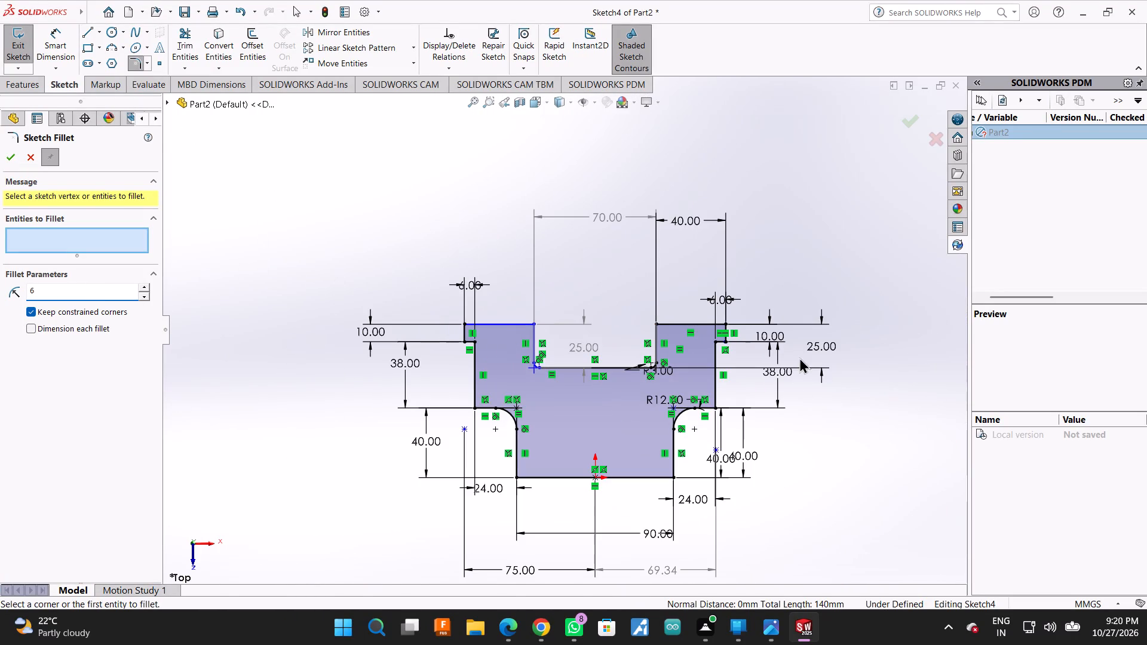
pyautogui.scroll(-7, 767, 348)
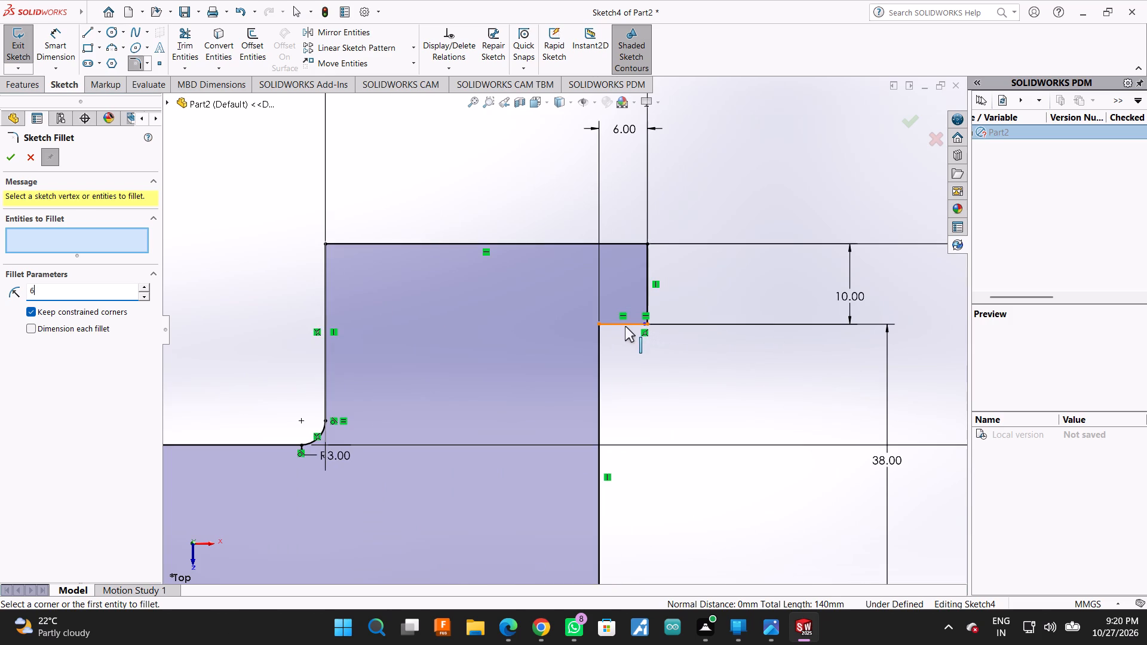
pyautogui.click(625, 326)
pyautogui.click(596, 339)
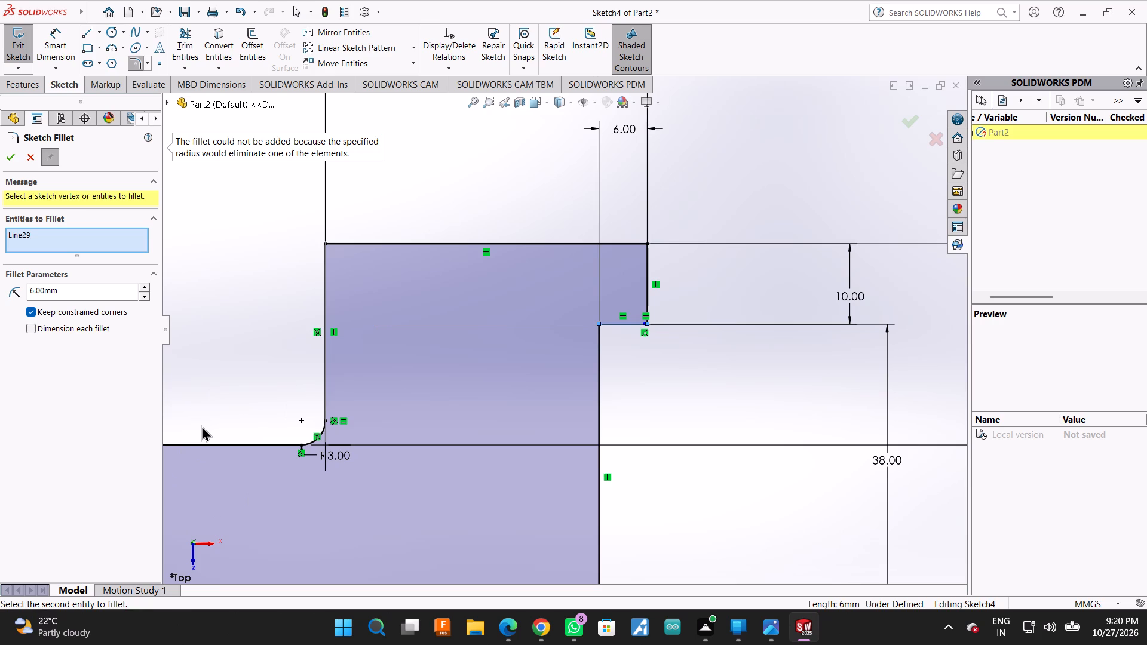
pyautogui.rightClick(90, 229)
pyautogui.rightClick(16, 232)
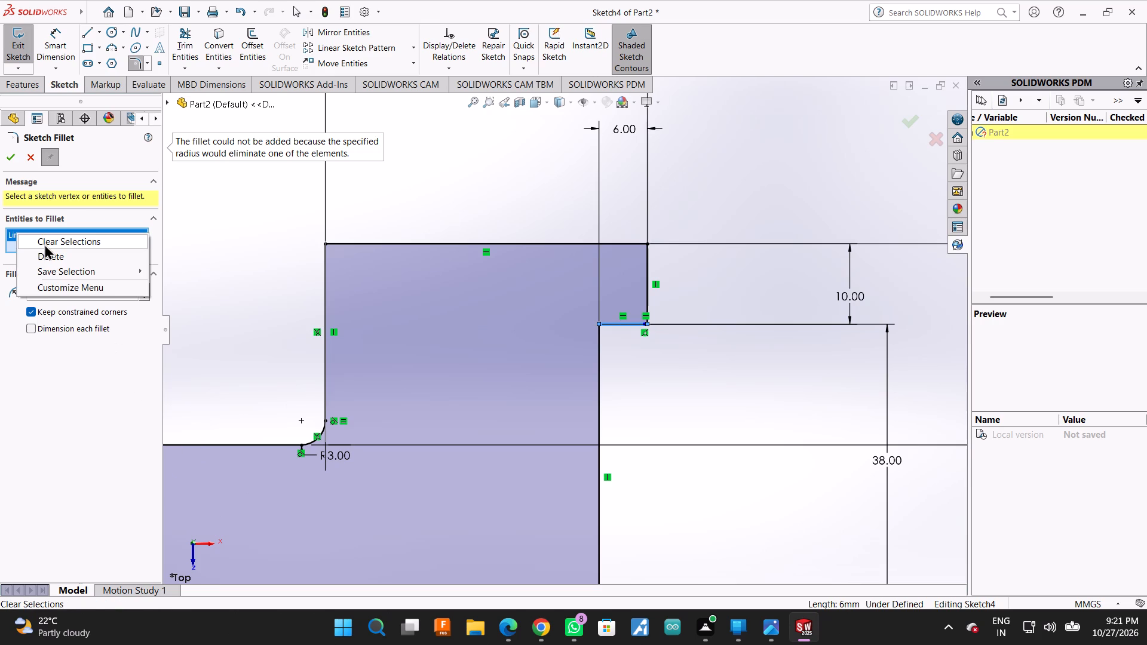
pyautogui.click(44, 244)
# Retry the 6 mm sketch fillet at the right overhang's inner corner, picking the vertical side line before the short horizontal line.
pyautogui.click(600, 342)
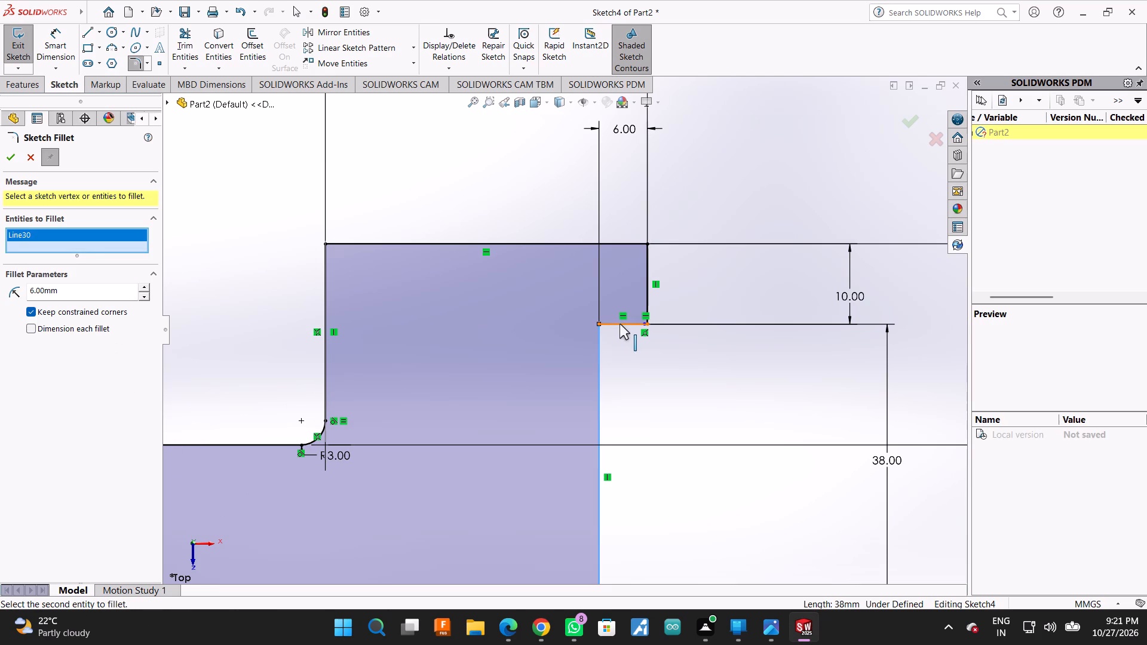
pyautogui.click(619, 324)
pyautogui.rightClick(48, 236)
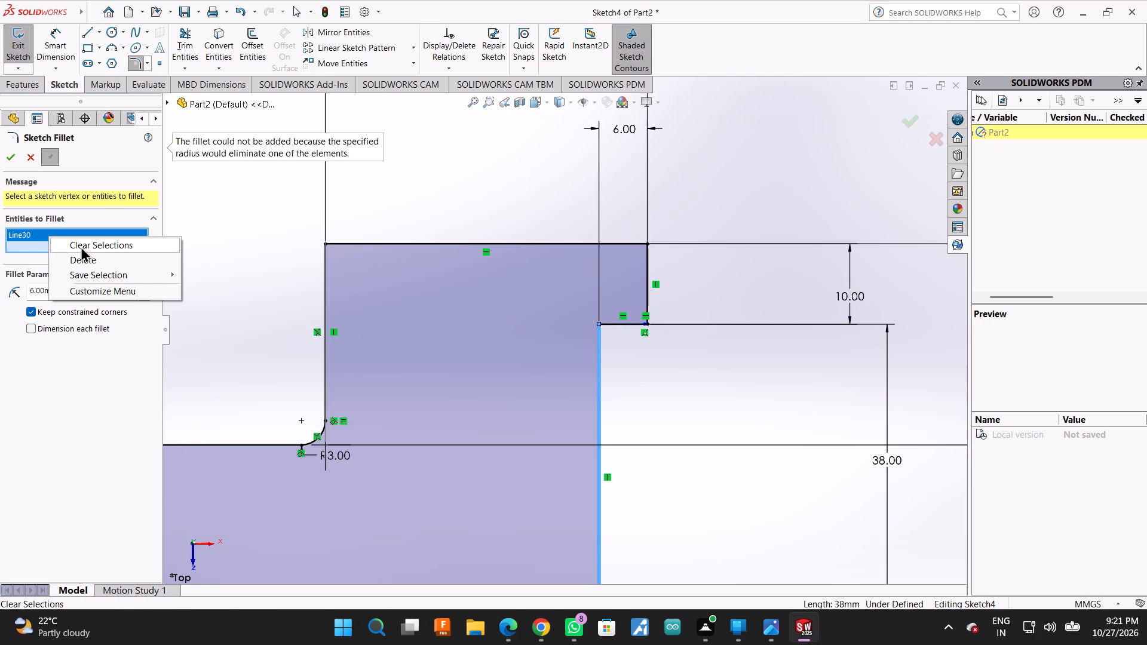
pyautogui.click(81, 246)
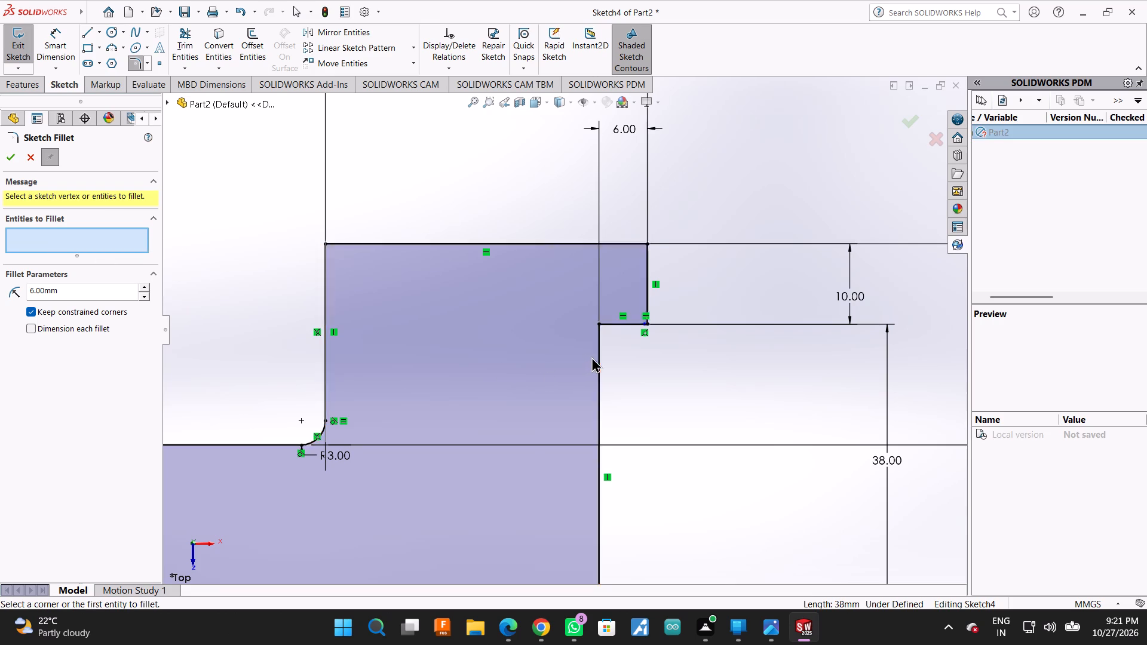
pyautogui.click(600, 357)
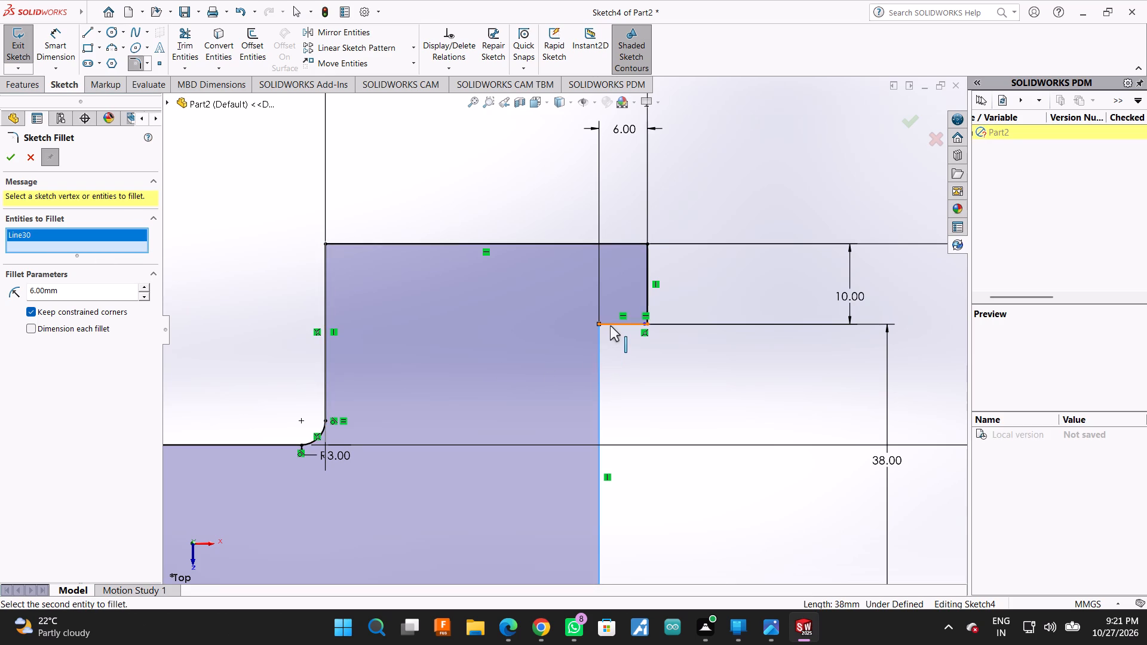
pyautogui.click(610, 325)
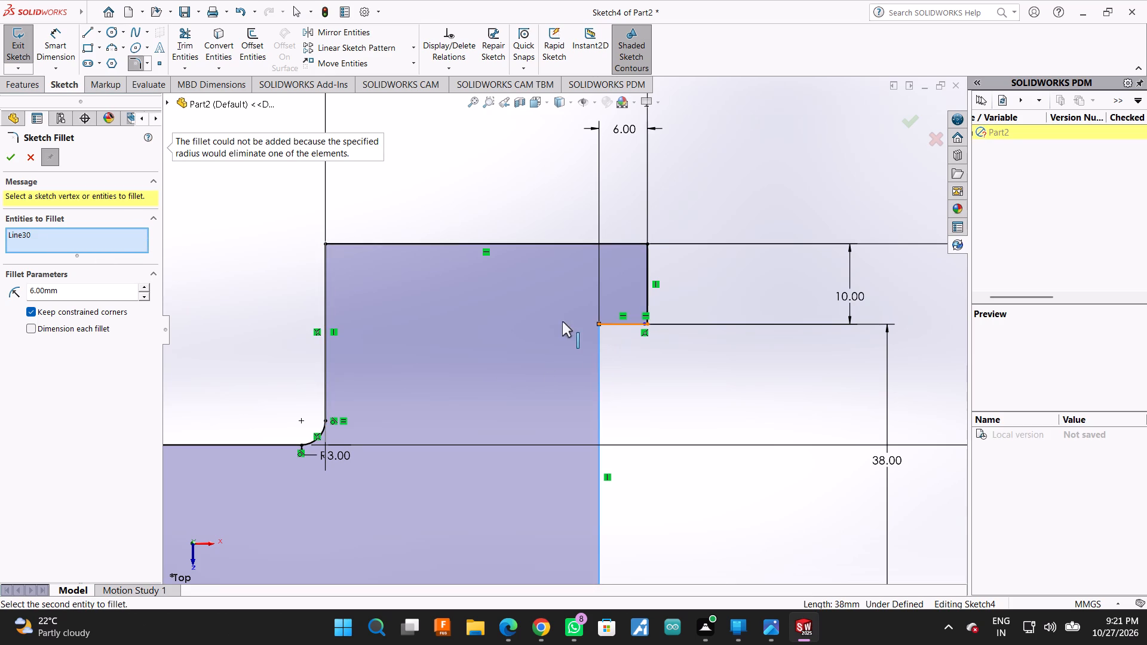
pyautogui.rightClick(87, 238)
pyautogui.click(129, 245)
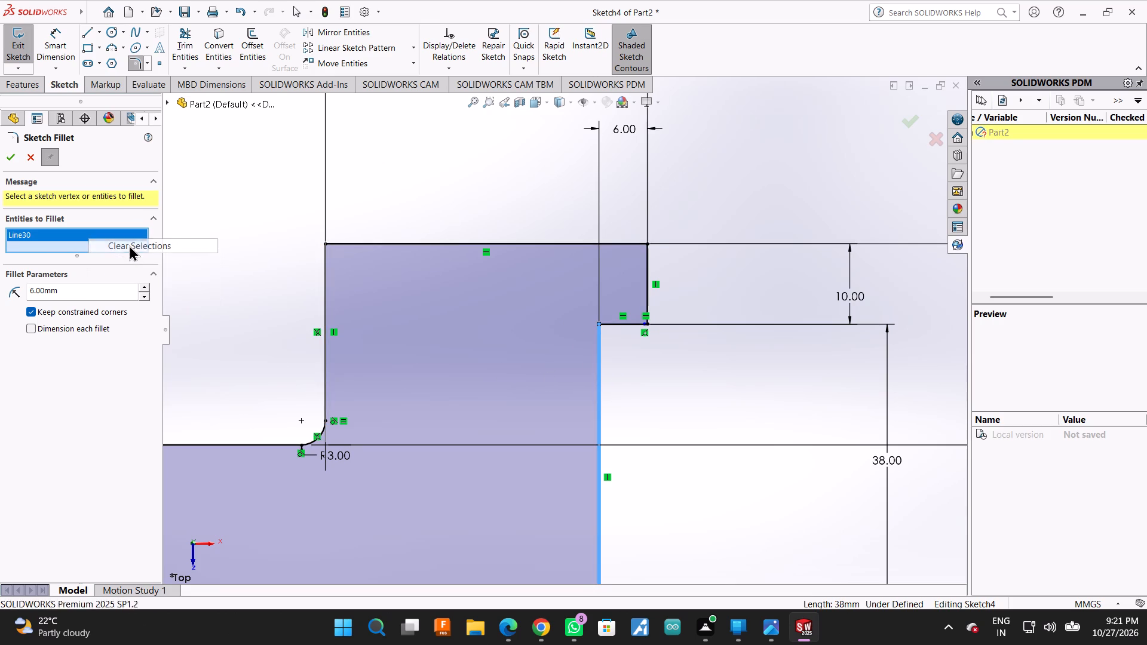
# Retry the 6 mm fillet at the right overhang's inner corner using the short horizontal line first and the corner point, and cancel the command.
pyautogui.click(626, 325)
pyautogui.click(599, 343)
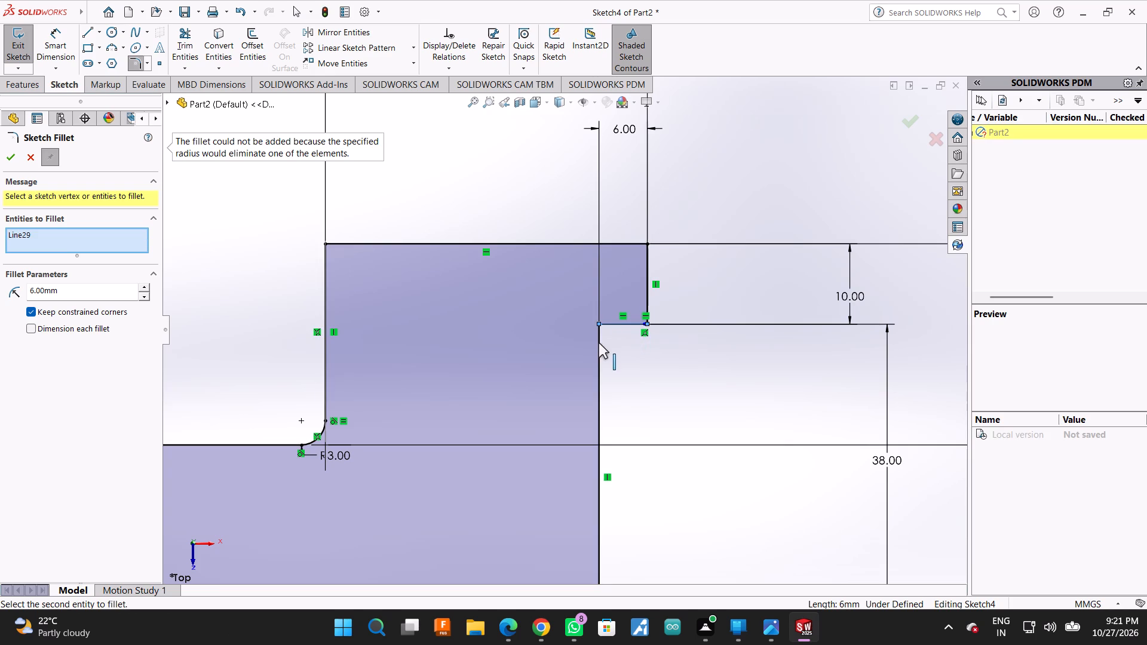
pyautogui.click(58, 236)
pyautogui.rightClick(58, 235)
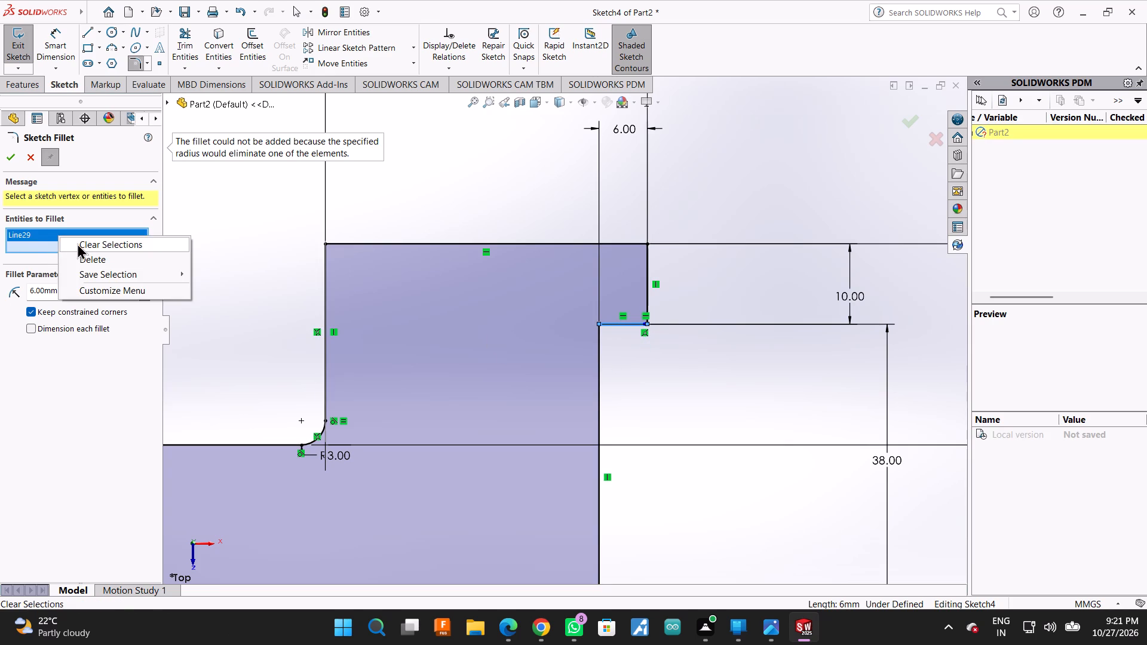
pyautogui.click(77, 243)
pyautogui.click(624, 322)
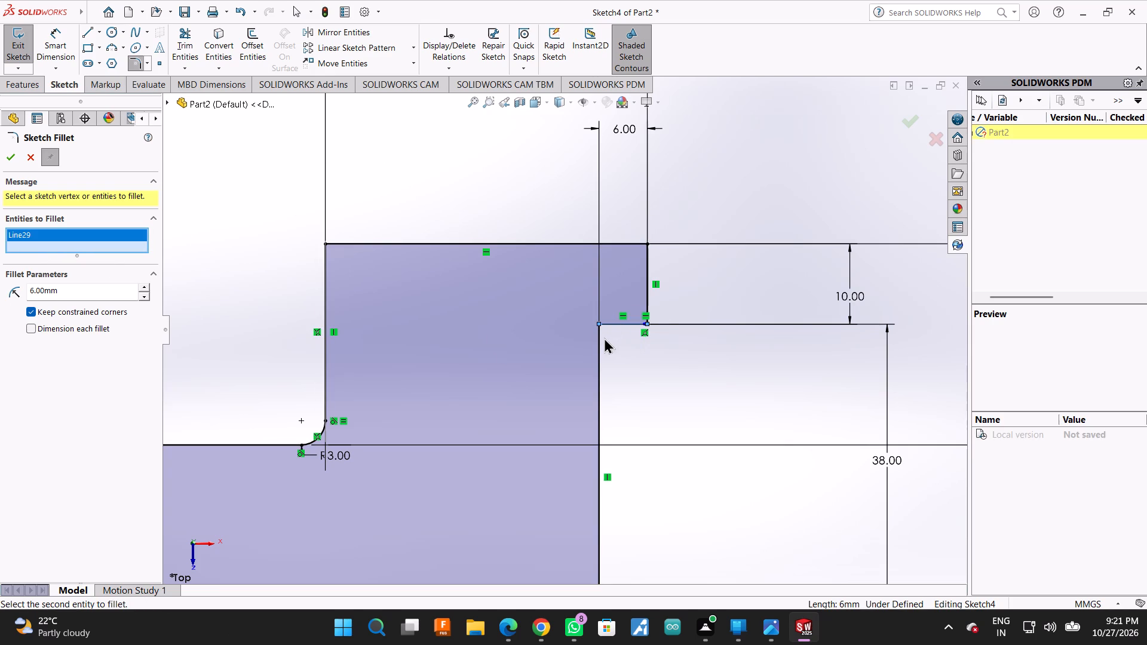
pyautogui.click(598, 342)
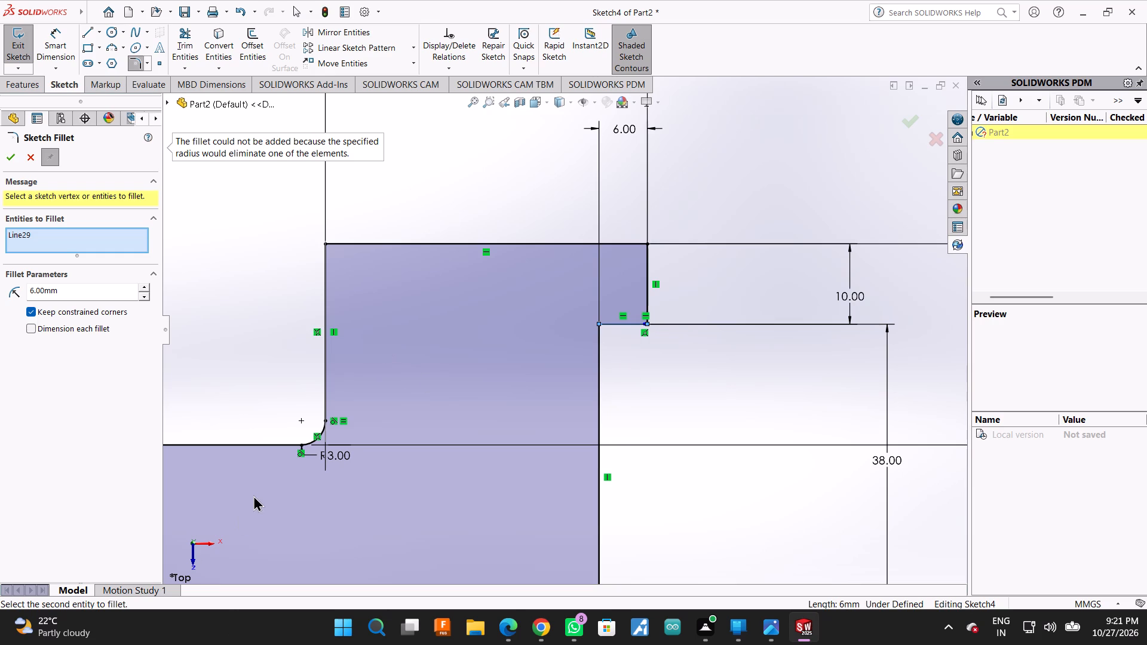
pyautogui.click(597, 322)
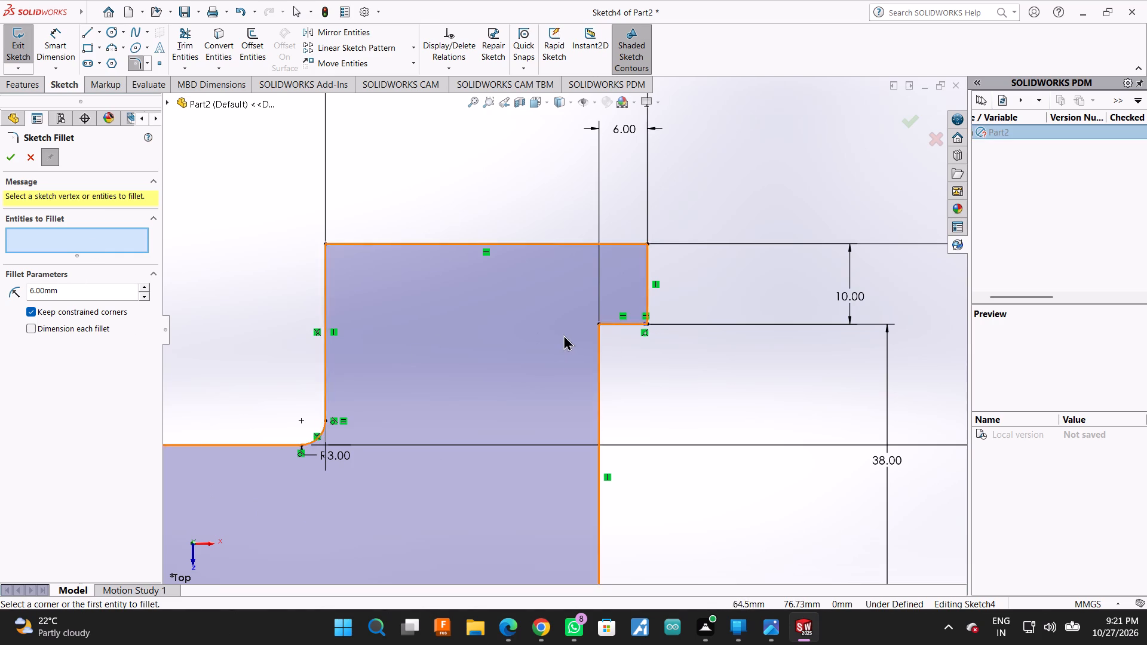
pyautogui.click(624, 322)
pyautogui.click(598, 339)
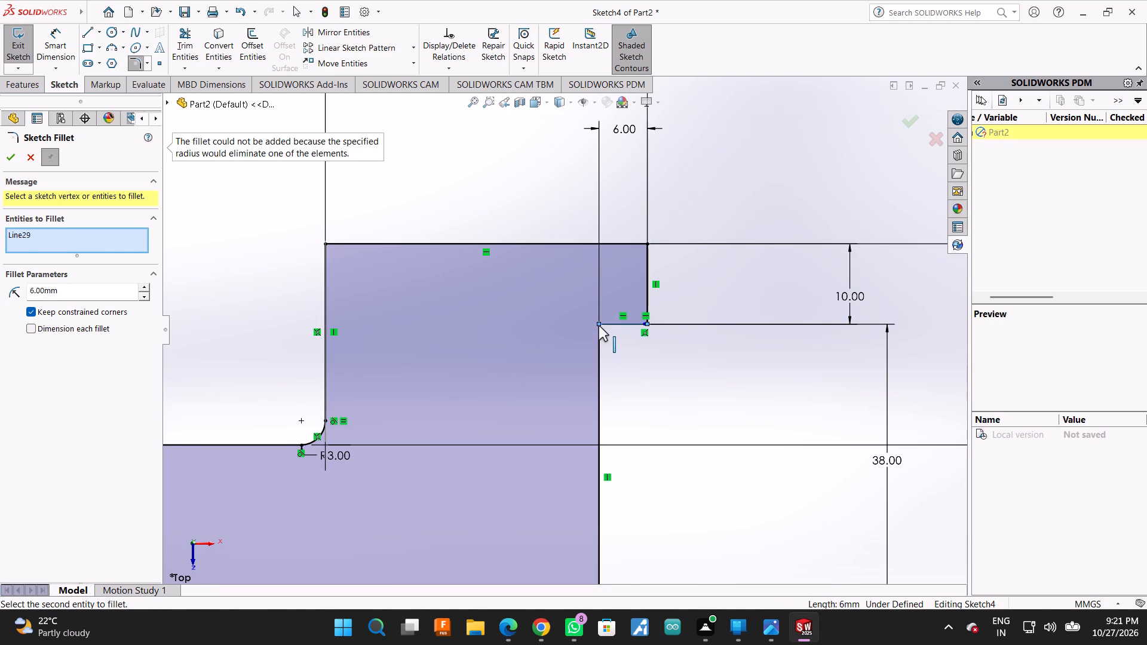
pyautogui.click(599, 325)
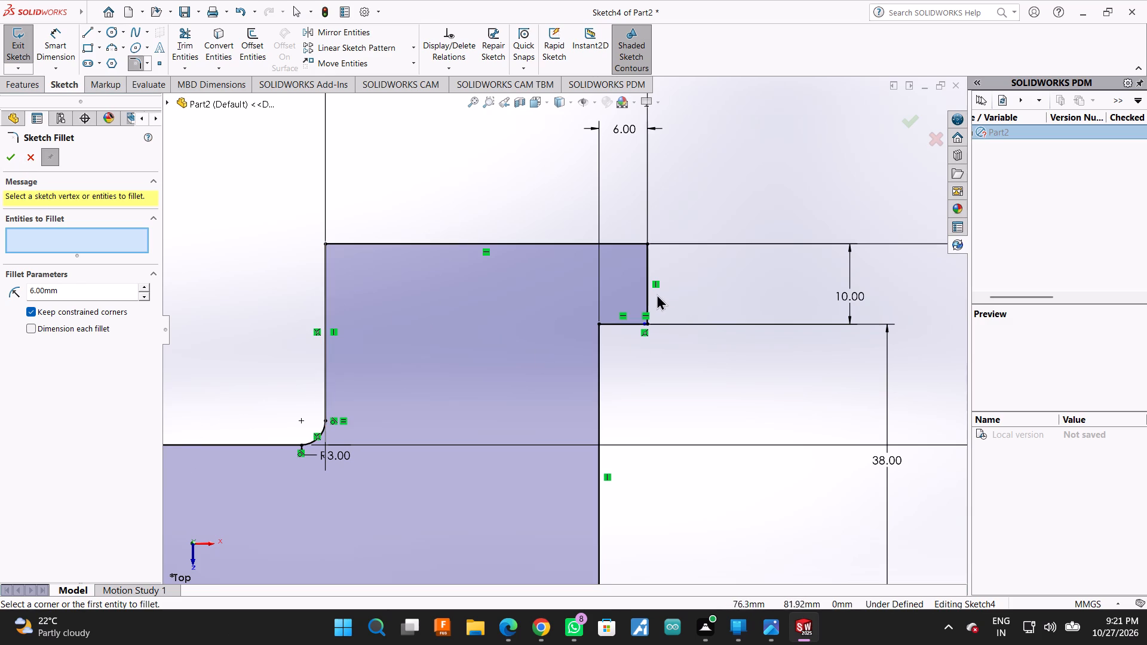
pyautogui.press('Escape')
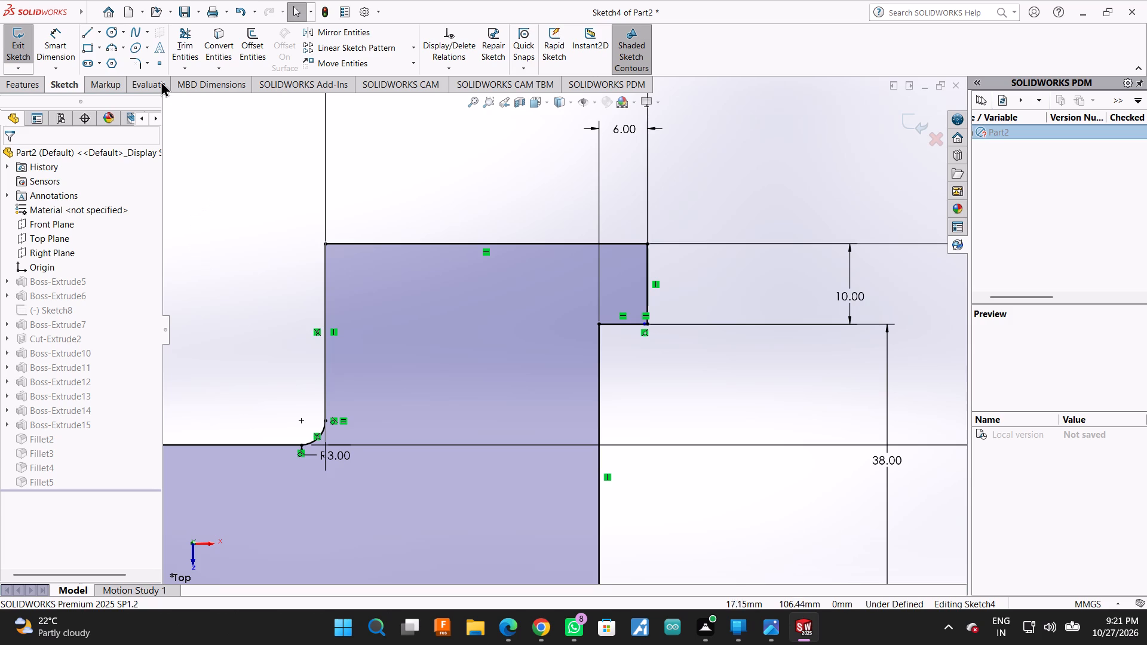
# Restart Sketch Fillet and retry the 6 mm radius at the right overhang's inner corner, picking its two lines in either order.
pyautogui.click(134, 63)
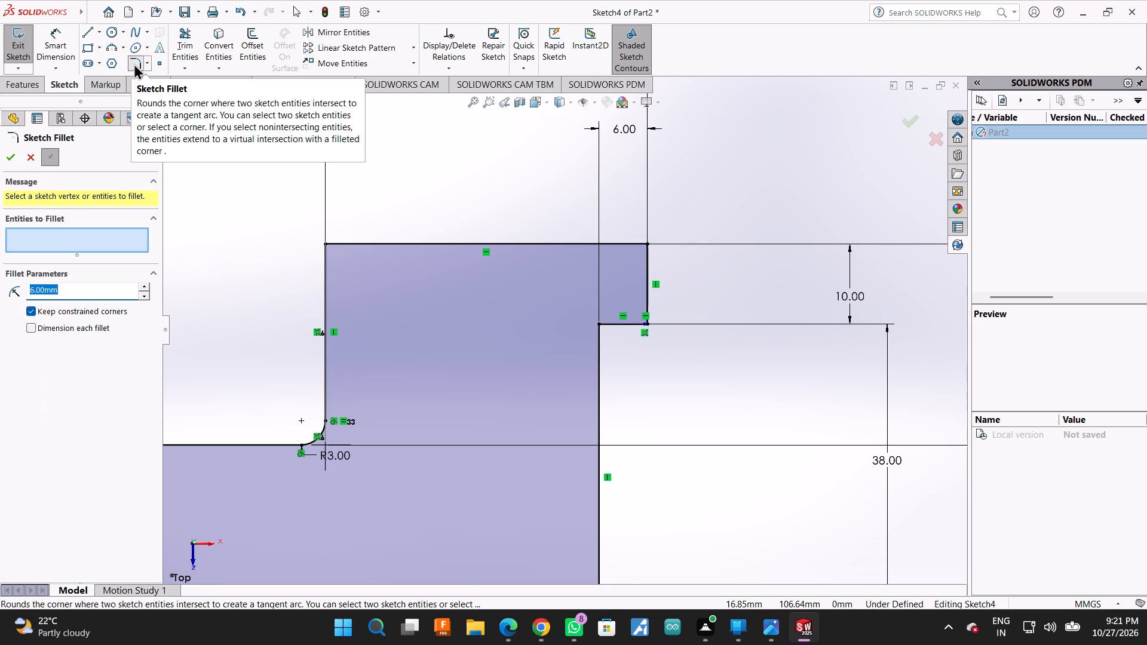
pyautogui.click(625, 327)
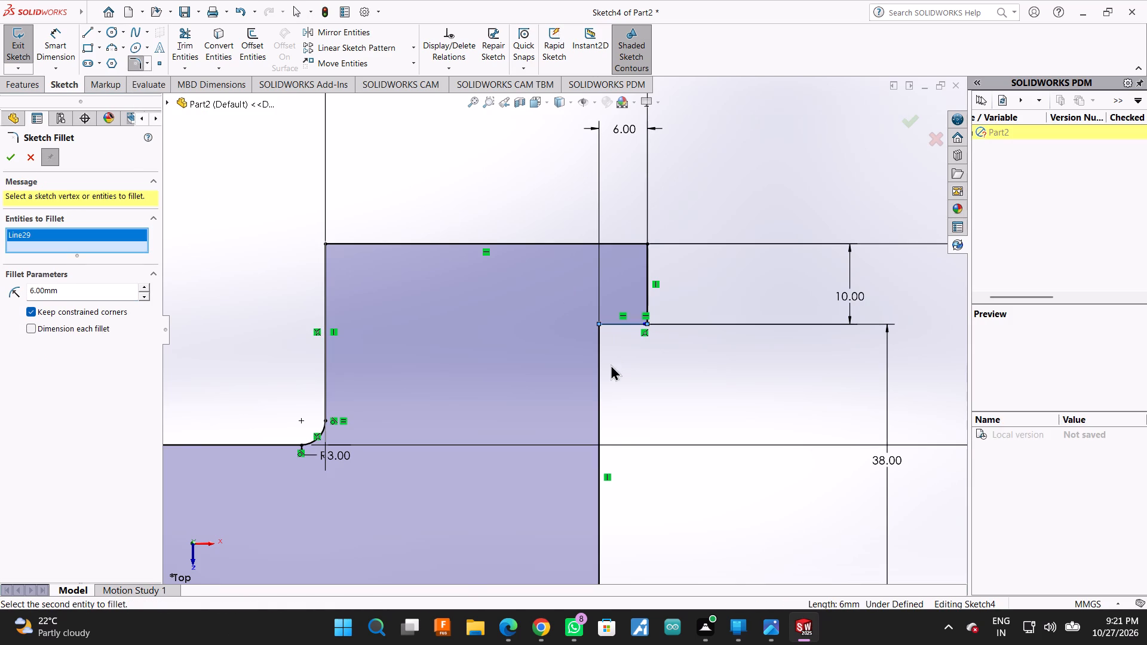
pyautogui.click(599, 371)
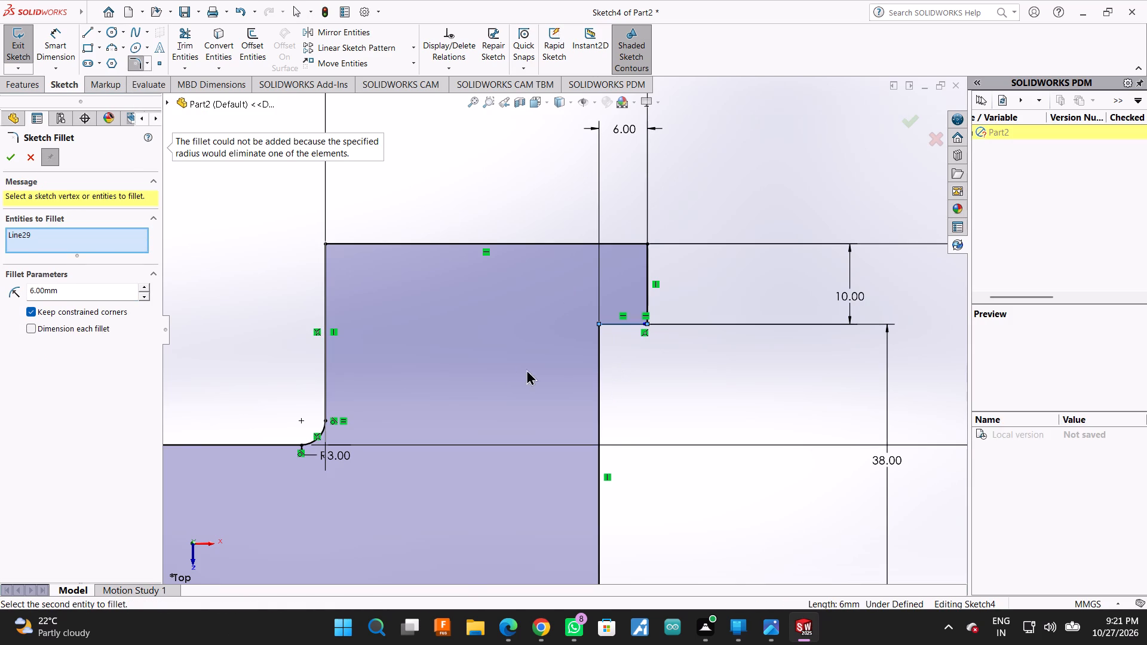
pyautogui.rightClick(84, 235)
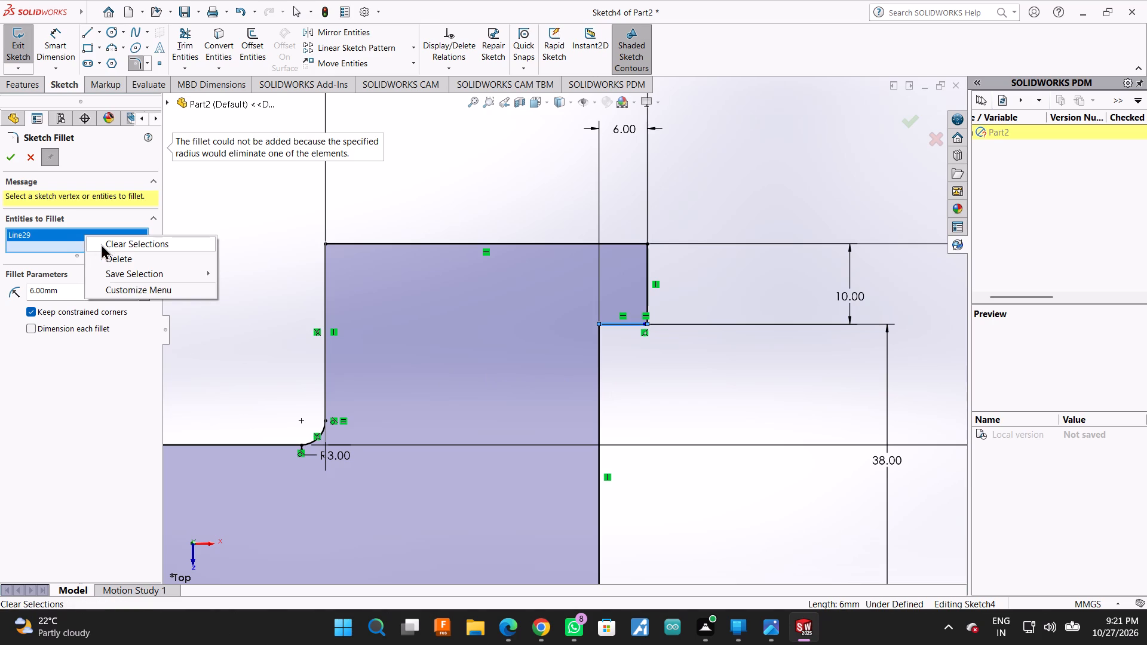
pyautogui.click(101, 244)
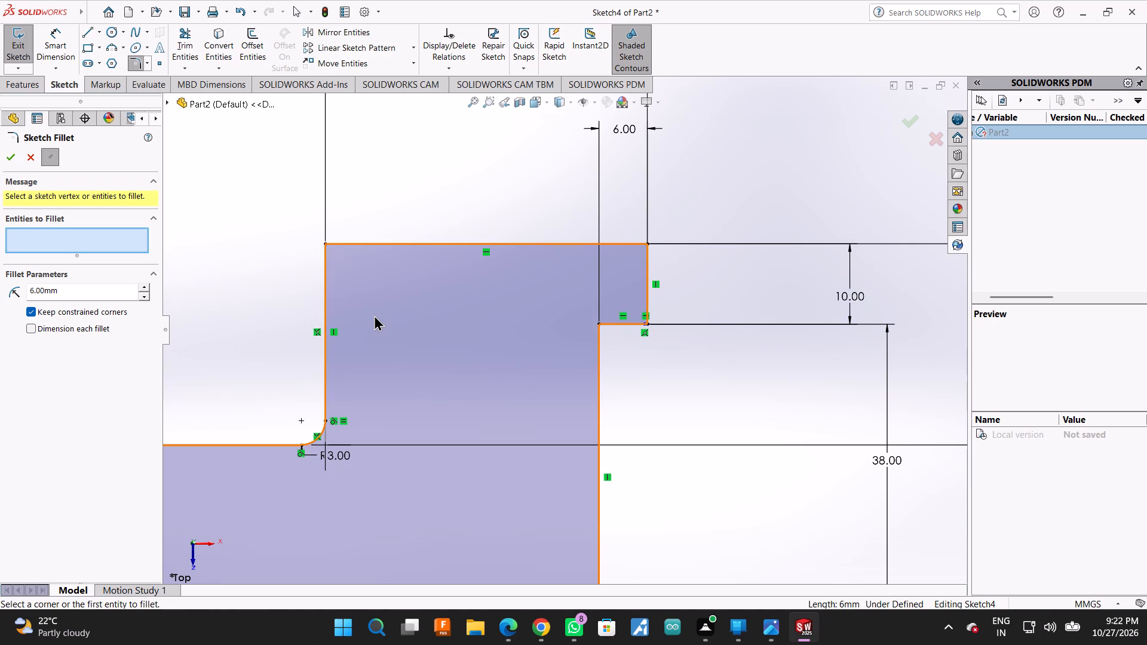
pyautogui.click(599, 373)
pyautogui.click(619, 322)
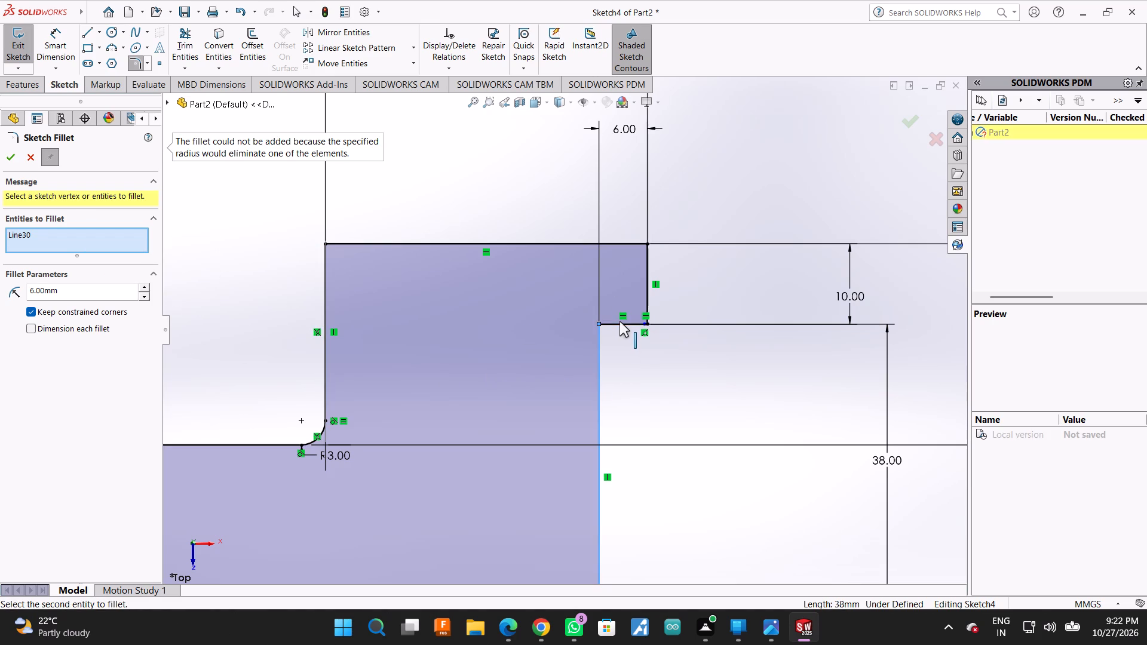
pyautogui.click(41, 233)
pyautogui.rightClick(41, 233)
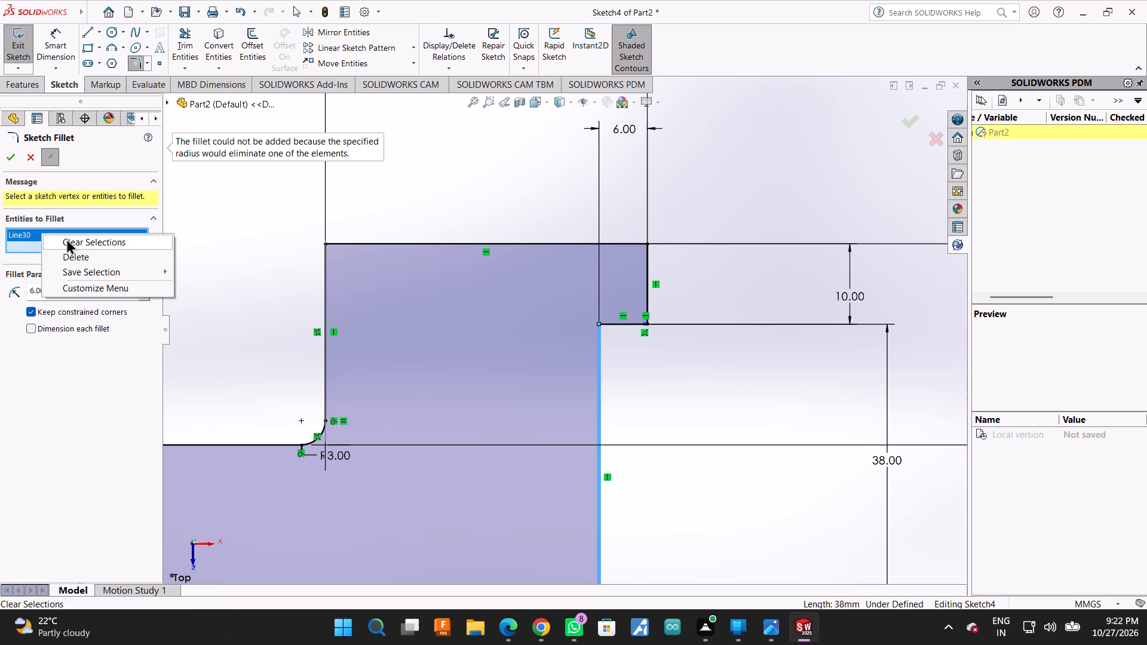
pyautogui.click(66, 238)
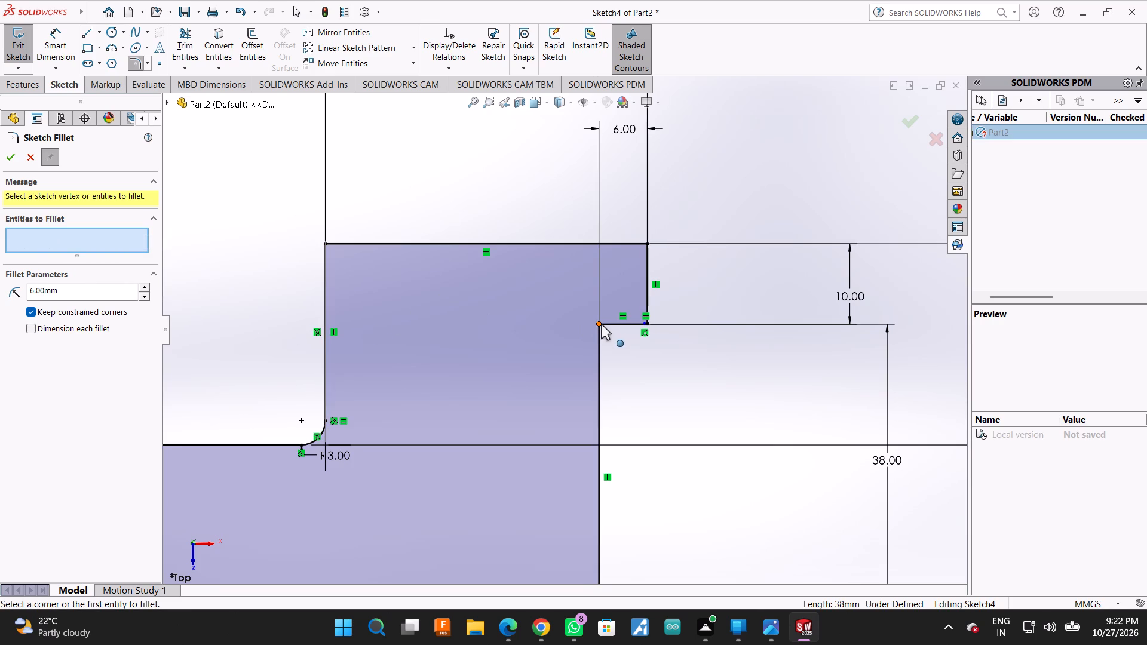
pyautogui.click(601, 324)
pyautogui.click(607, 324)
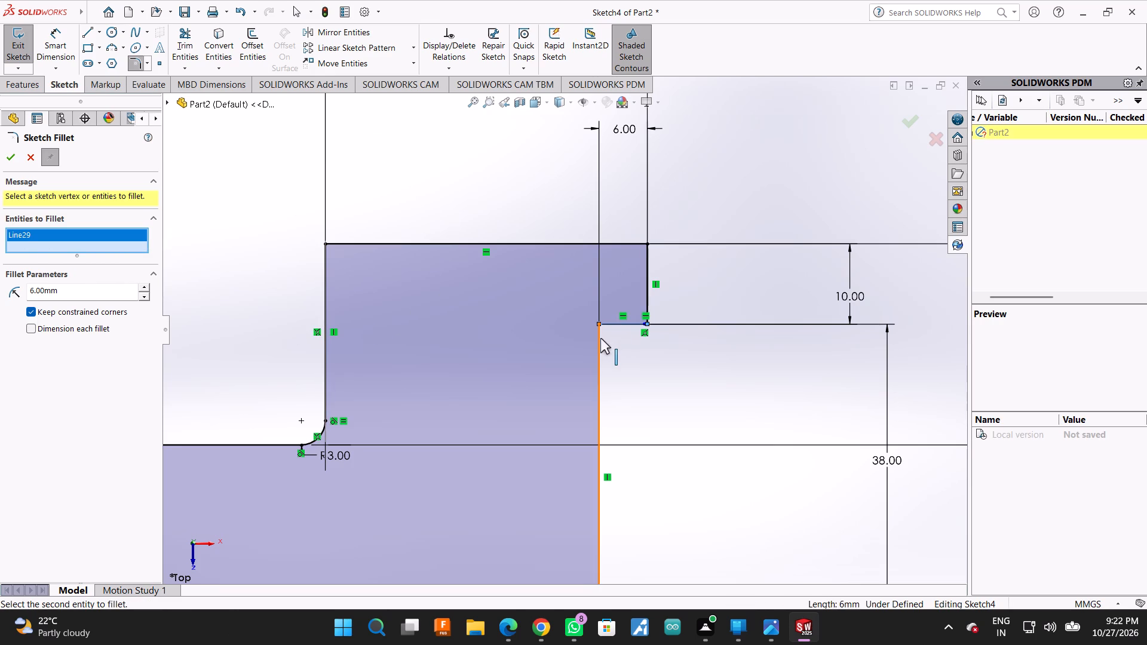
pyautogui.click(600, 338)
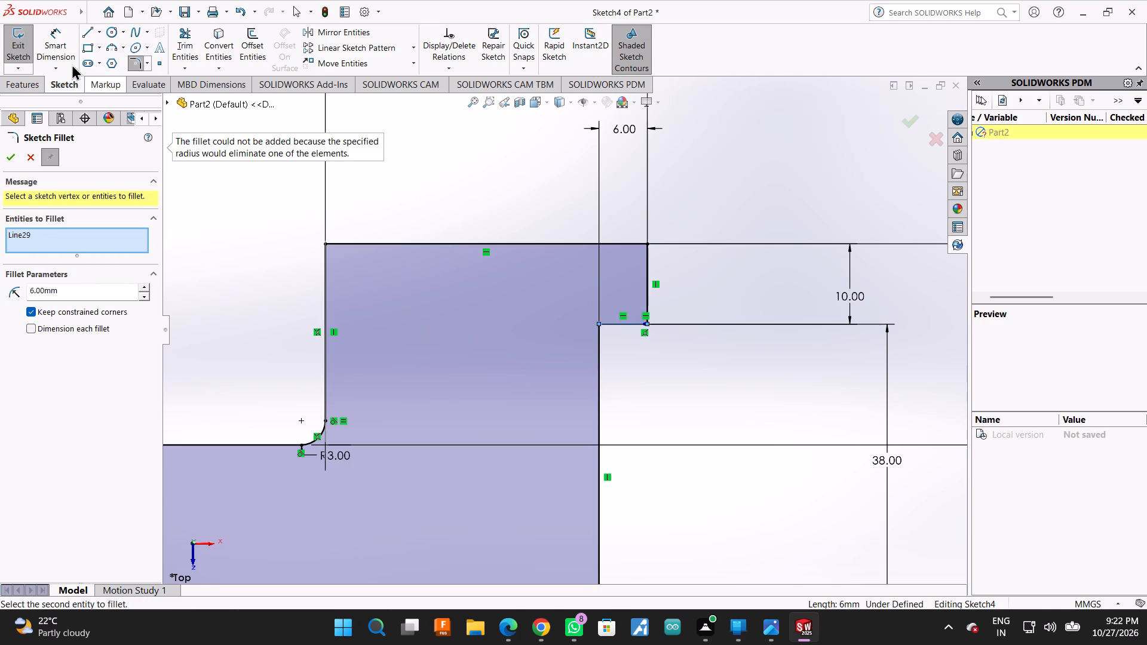
# Sketch a horizontal line about 34 mm long from the right overhang's inner corner to the central notch's right wall.
pyautogui.click(82, 39)
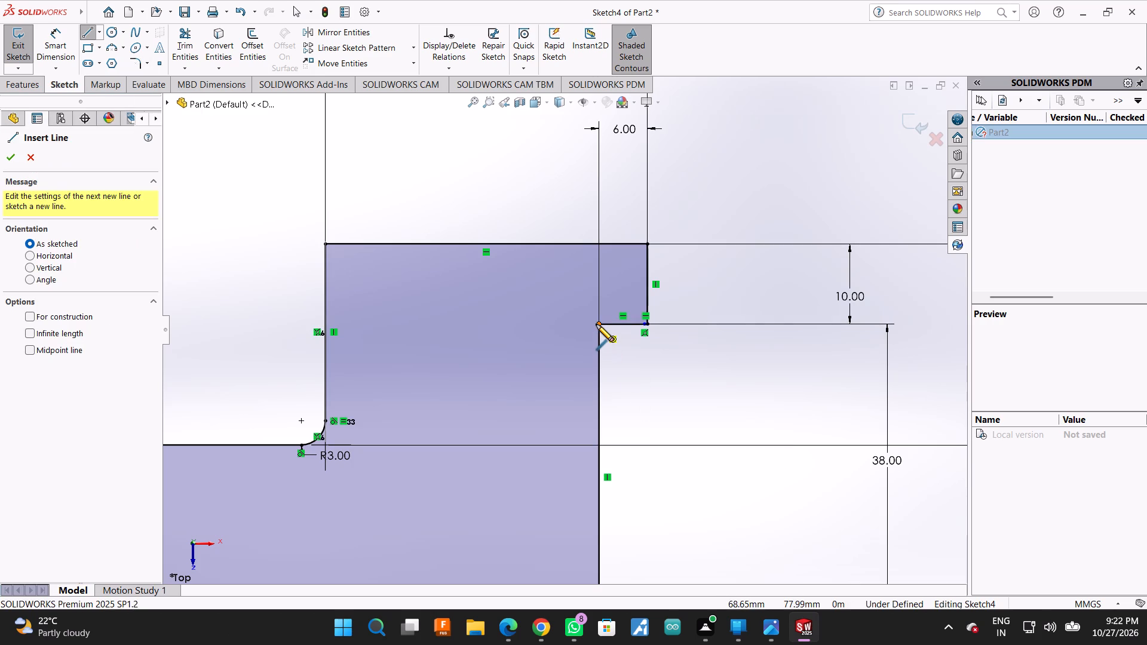
pyautogui.click(597, 324)
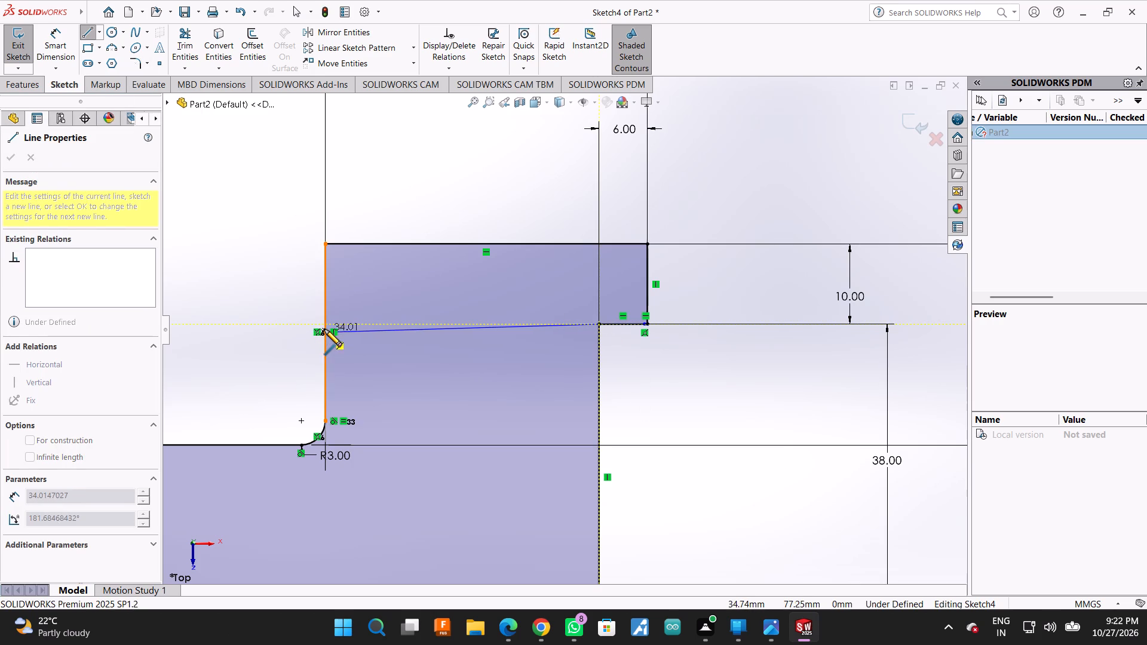
pyautogui.click(324, 325)
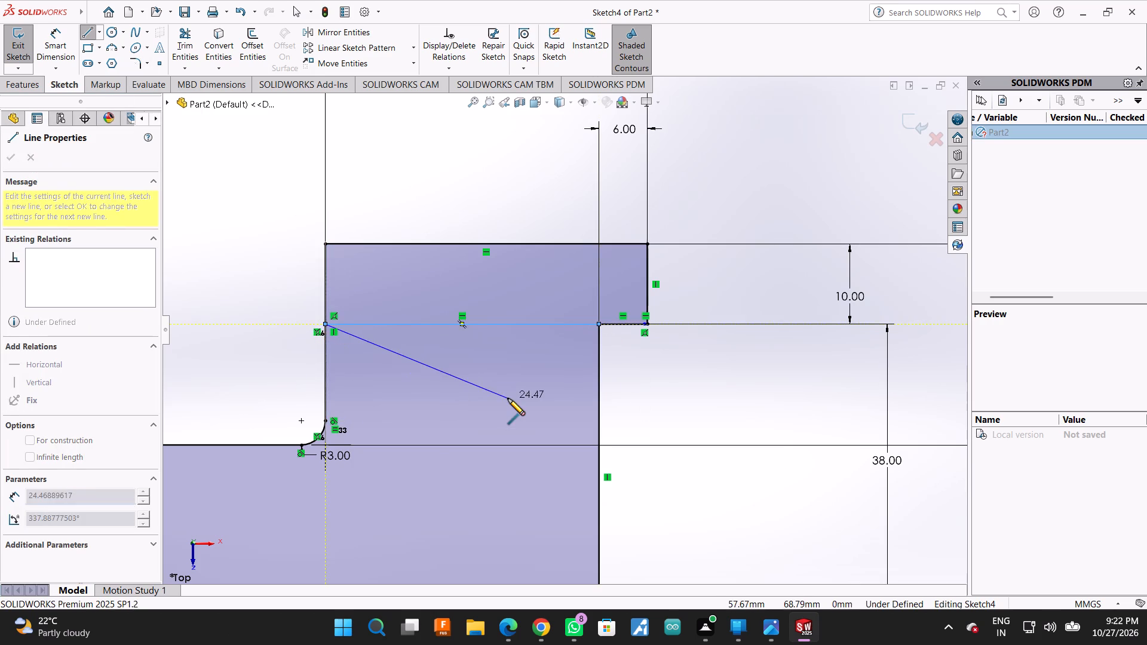
pyautogui.press('Escape')
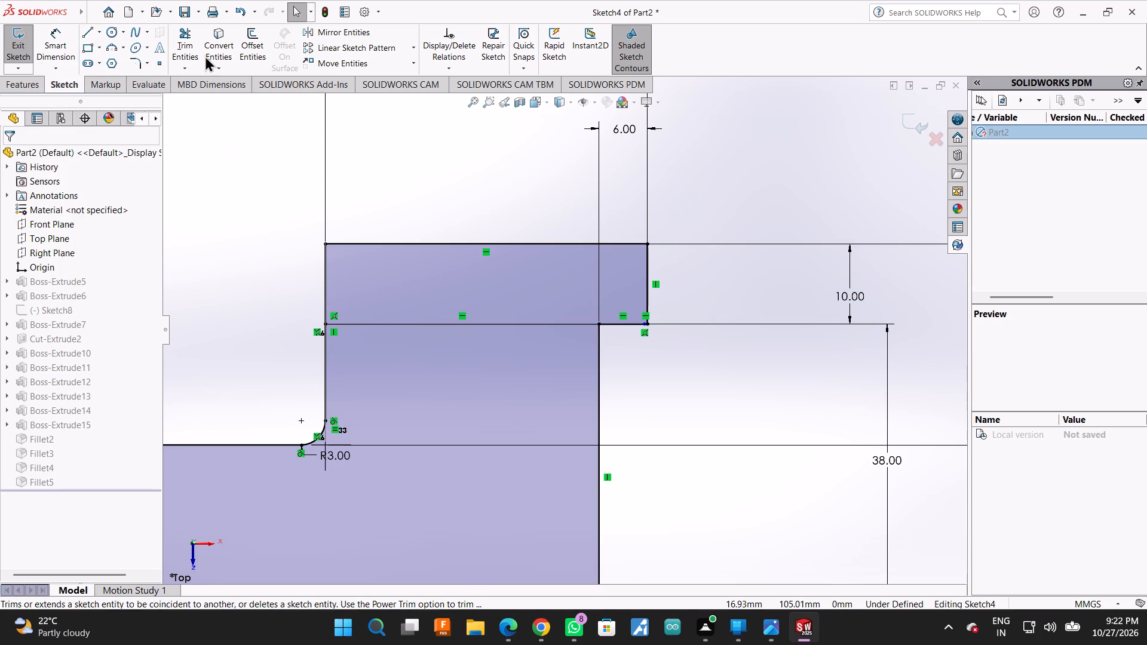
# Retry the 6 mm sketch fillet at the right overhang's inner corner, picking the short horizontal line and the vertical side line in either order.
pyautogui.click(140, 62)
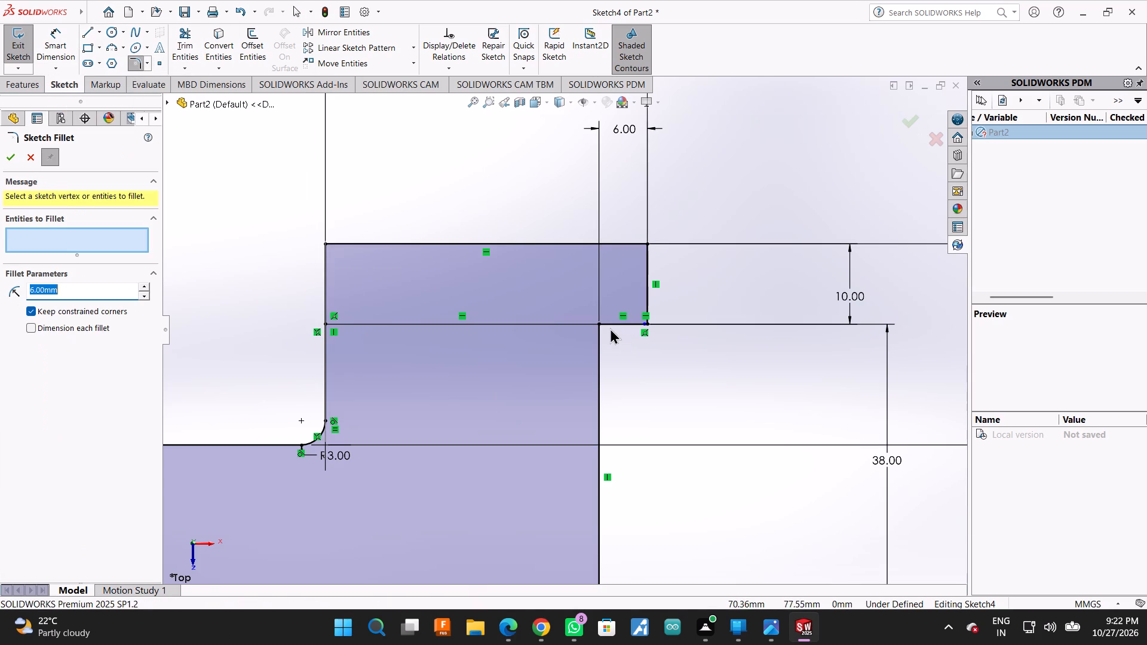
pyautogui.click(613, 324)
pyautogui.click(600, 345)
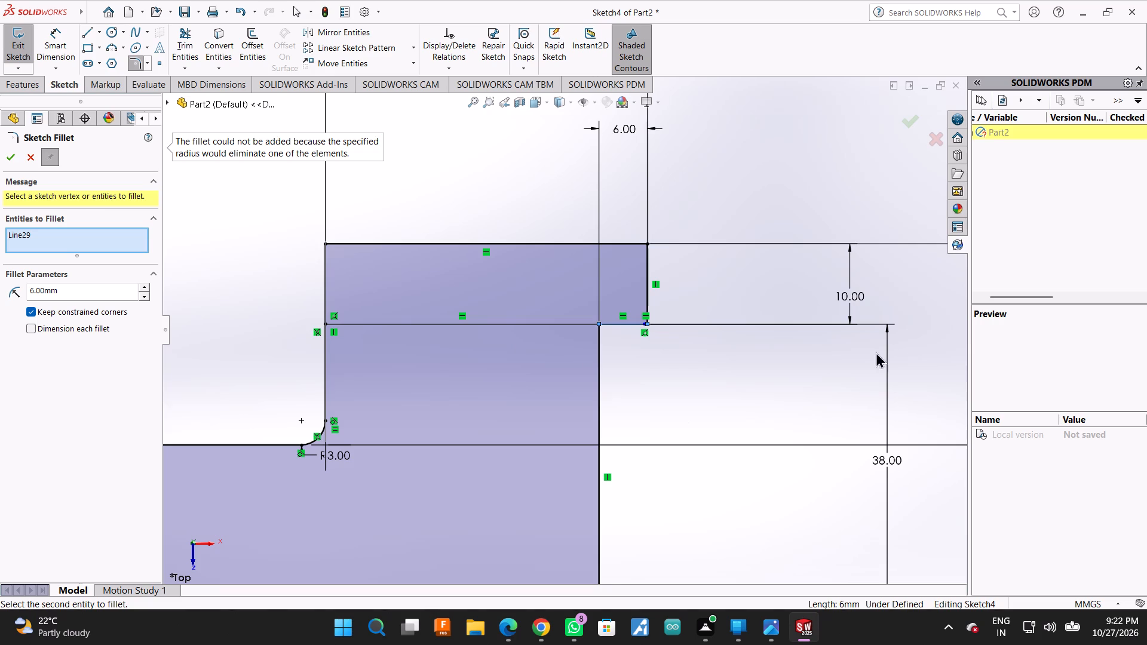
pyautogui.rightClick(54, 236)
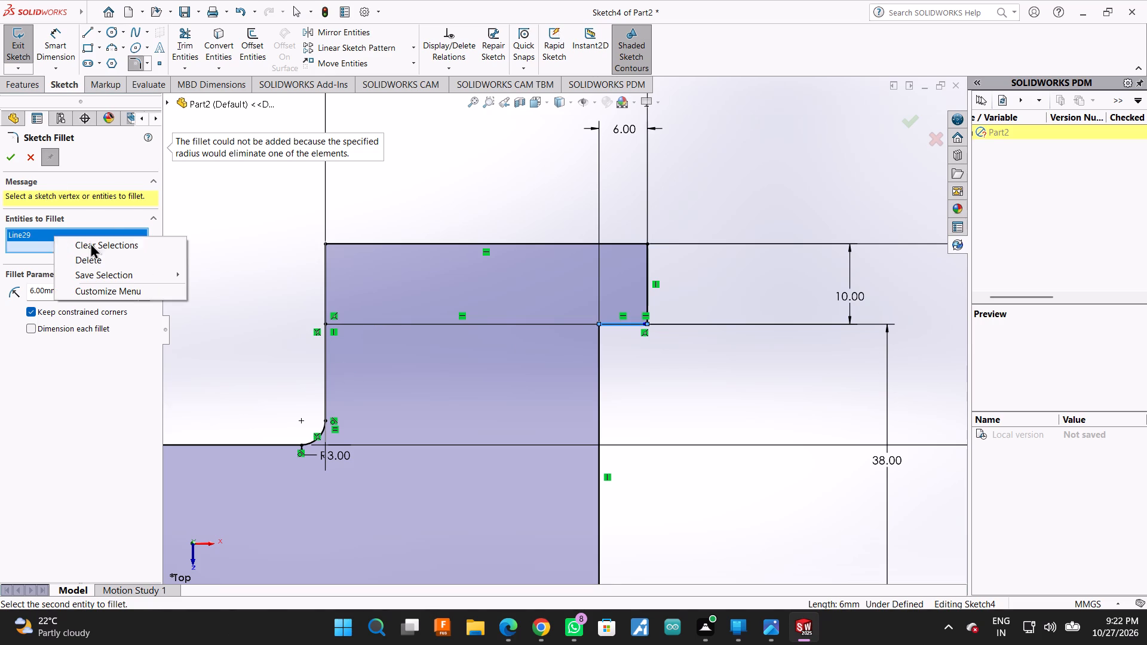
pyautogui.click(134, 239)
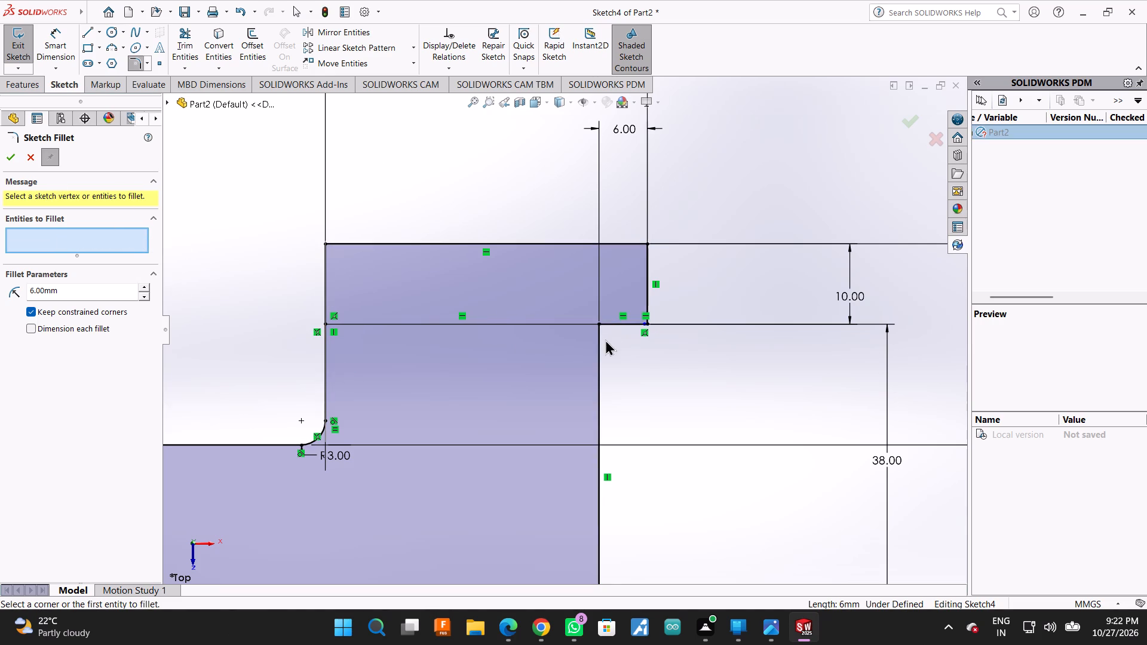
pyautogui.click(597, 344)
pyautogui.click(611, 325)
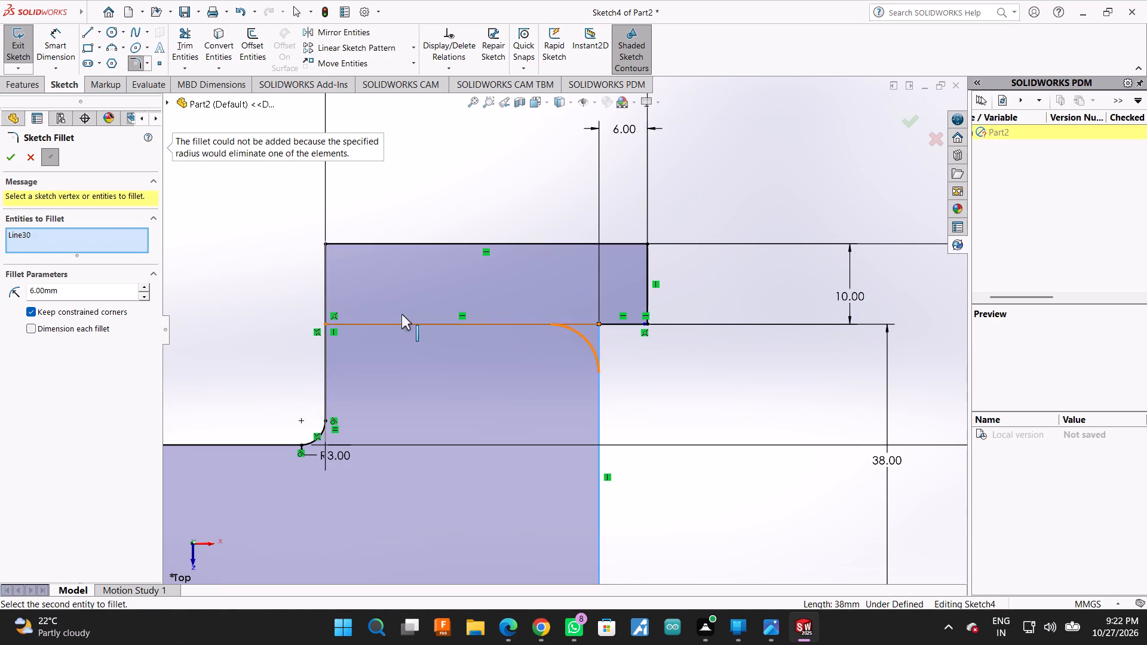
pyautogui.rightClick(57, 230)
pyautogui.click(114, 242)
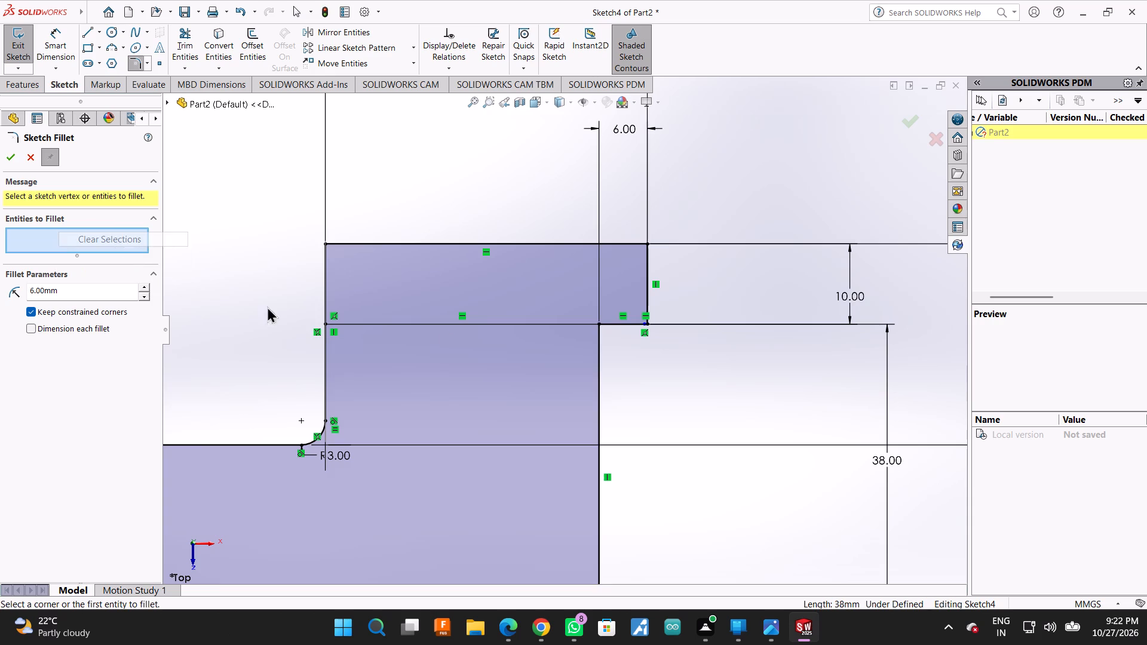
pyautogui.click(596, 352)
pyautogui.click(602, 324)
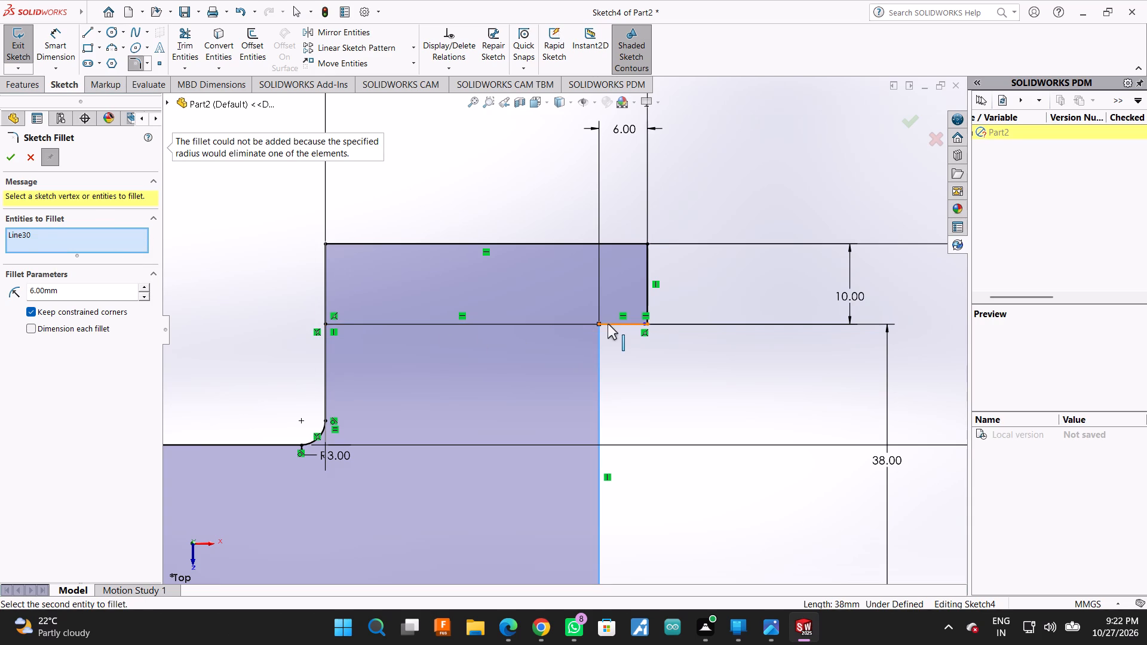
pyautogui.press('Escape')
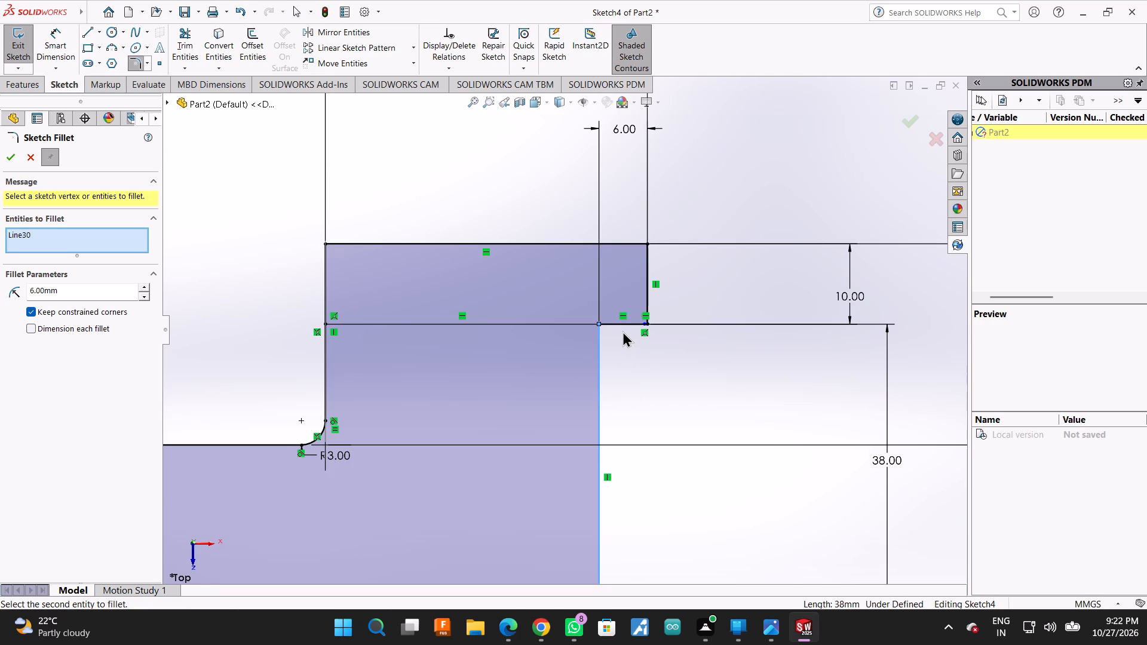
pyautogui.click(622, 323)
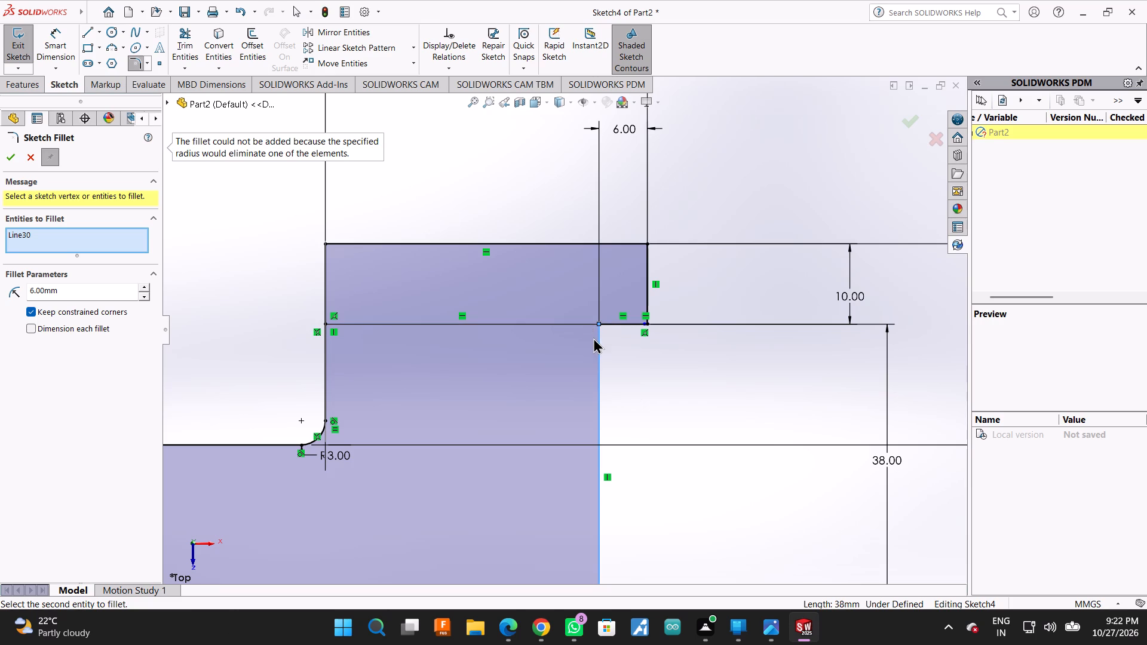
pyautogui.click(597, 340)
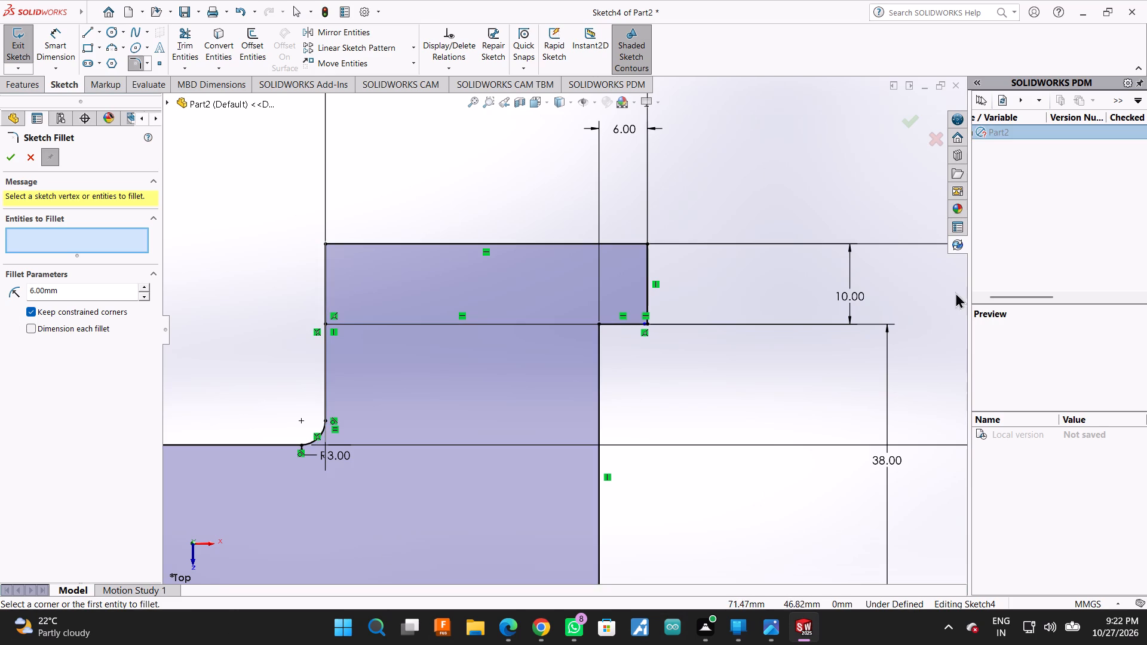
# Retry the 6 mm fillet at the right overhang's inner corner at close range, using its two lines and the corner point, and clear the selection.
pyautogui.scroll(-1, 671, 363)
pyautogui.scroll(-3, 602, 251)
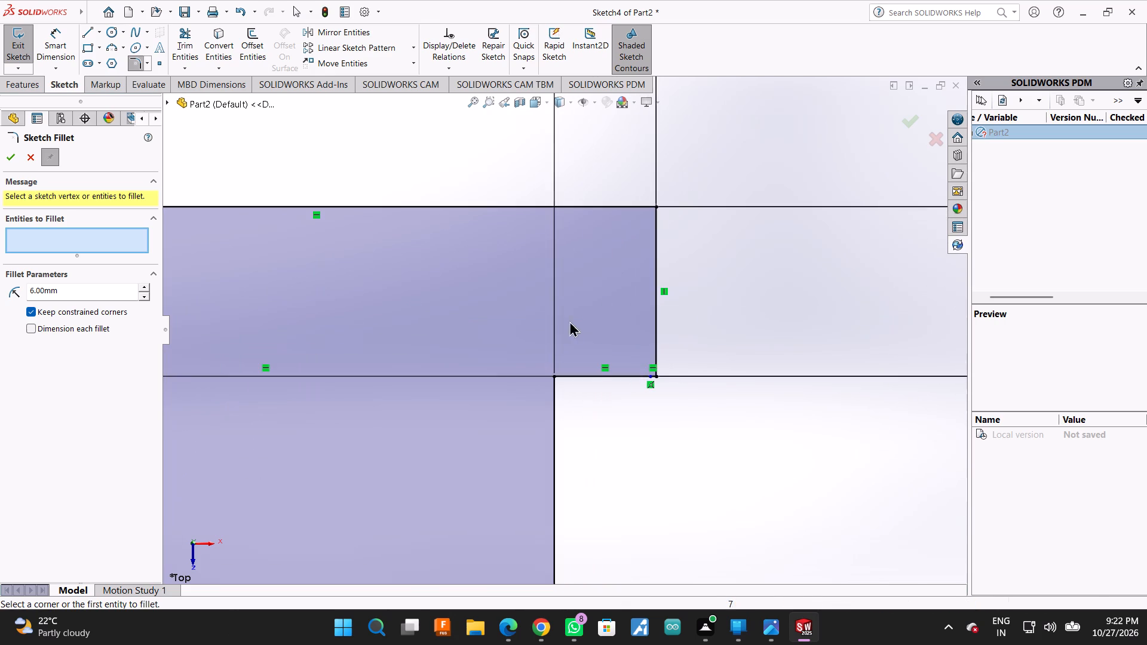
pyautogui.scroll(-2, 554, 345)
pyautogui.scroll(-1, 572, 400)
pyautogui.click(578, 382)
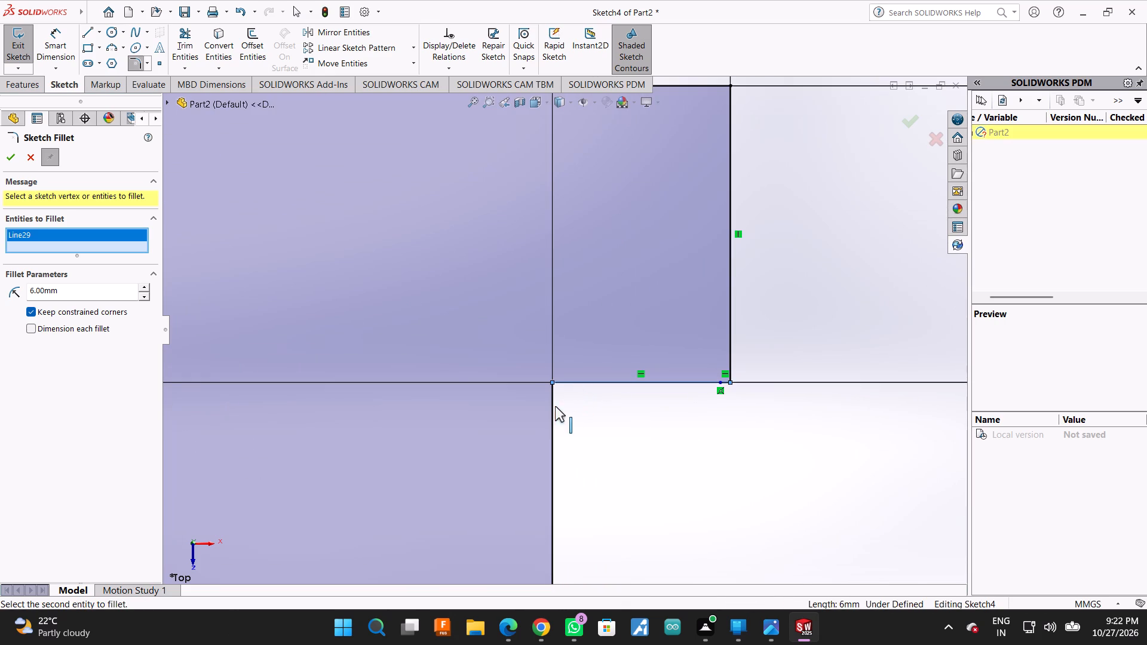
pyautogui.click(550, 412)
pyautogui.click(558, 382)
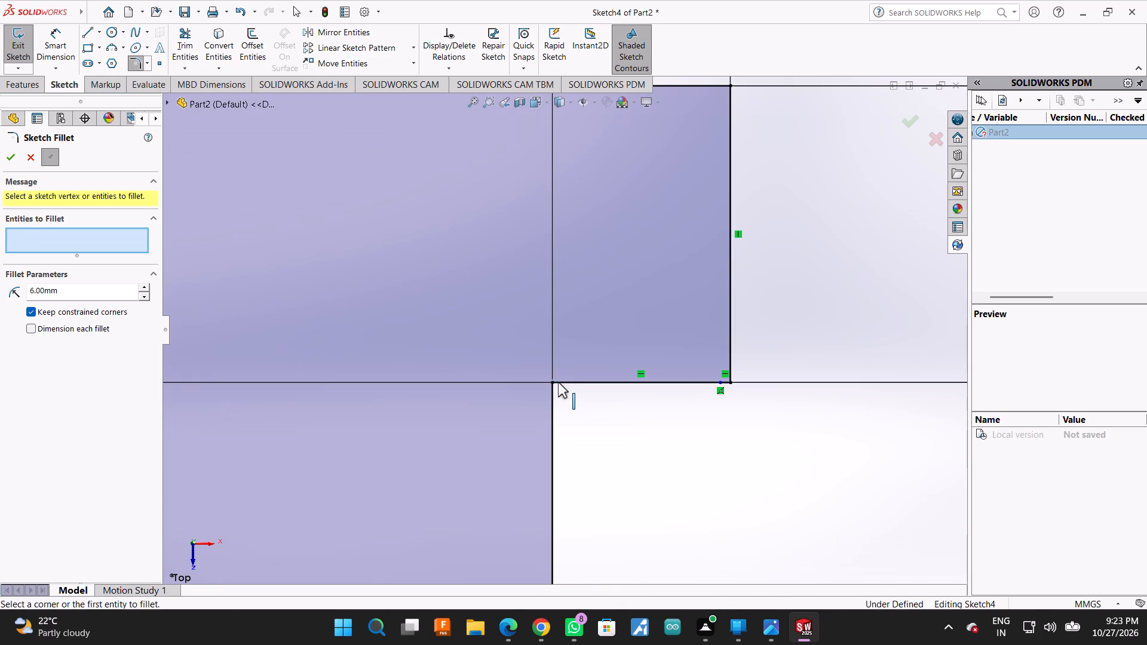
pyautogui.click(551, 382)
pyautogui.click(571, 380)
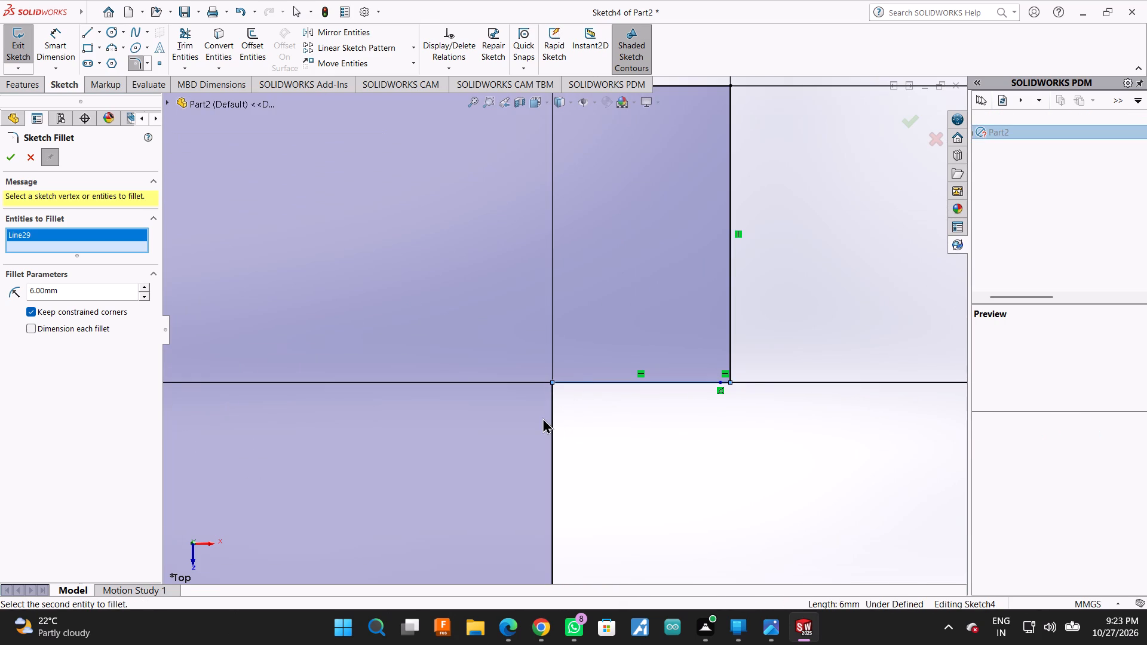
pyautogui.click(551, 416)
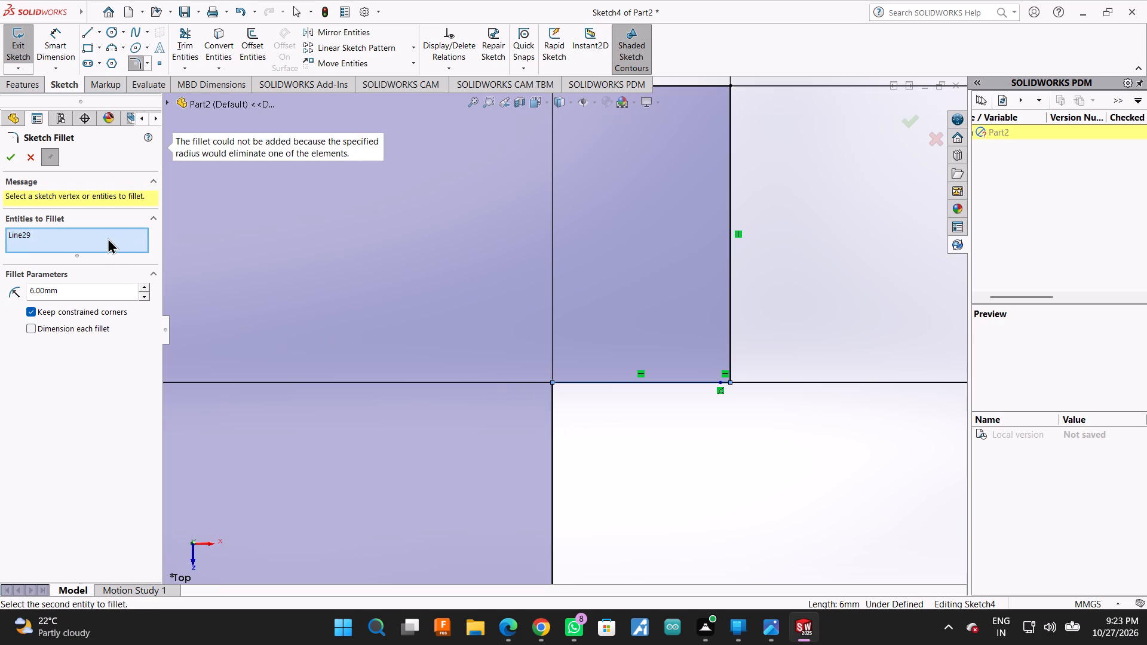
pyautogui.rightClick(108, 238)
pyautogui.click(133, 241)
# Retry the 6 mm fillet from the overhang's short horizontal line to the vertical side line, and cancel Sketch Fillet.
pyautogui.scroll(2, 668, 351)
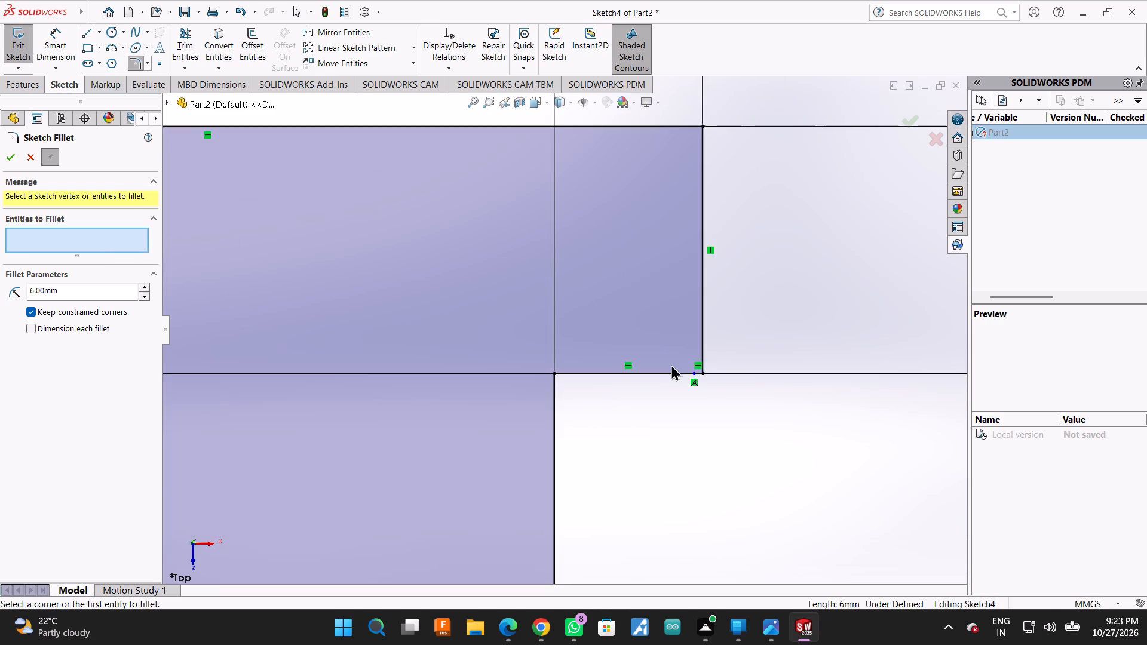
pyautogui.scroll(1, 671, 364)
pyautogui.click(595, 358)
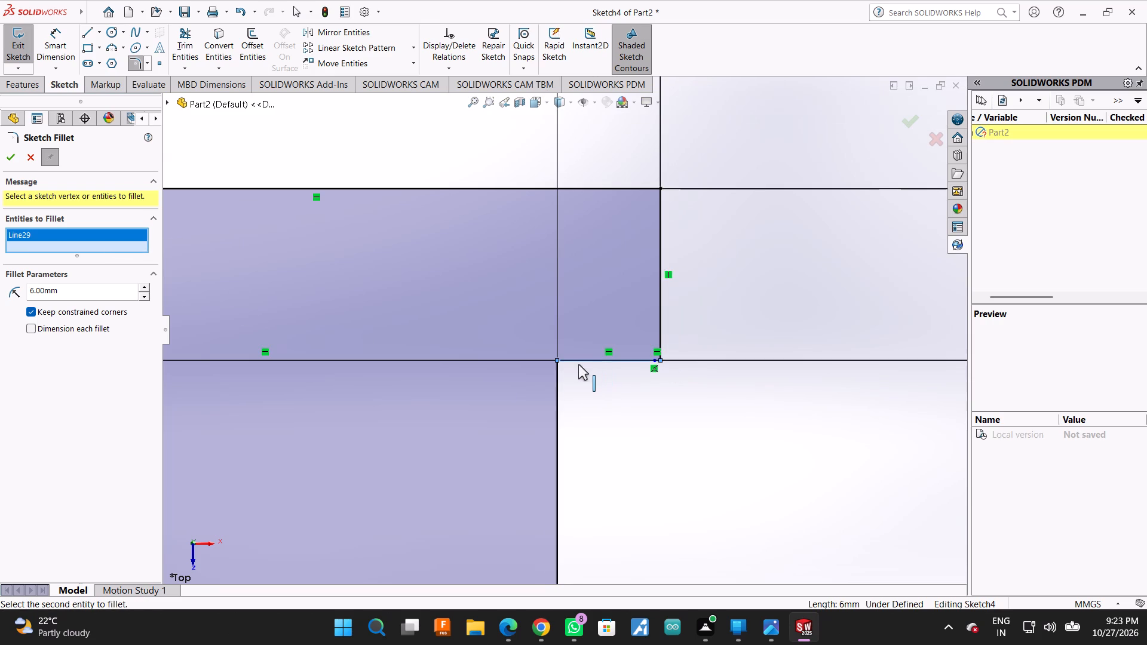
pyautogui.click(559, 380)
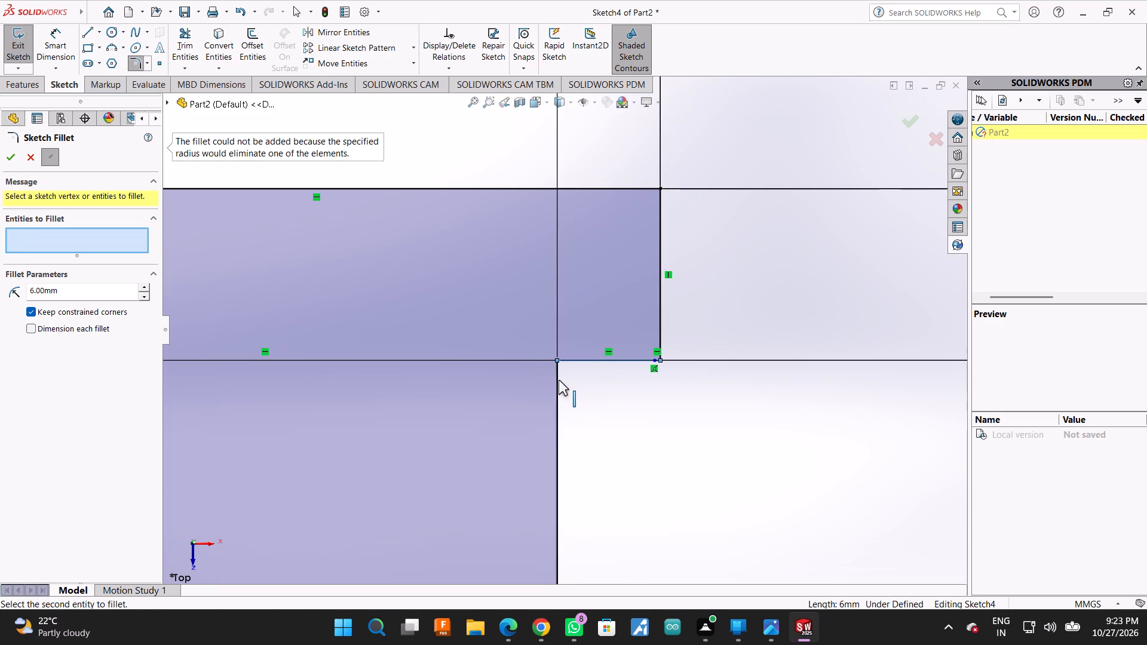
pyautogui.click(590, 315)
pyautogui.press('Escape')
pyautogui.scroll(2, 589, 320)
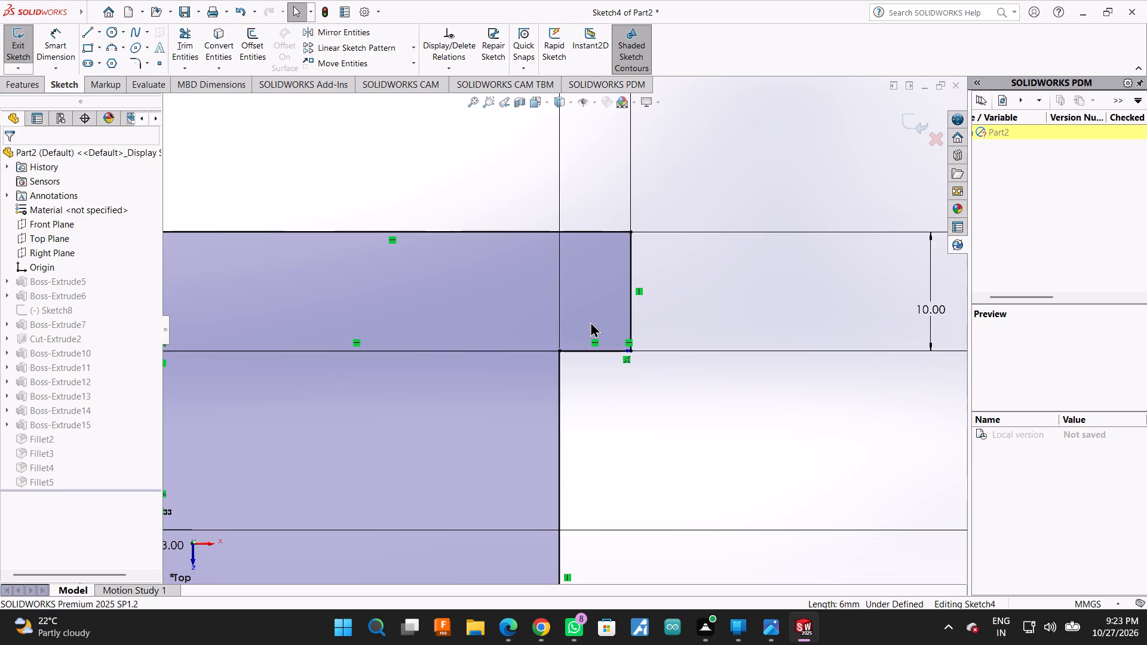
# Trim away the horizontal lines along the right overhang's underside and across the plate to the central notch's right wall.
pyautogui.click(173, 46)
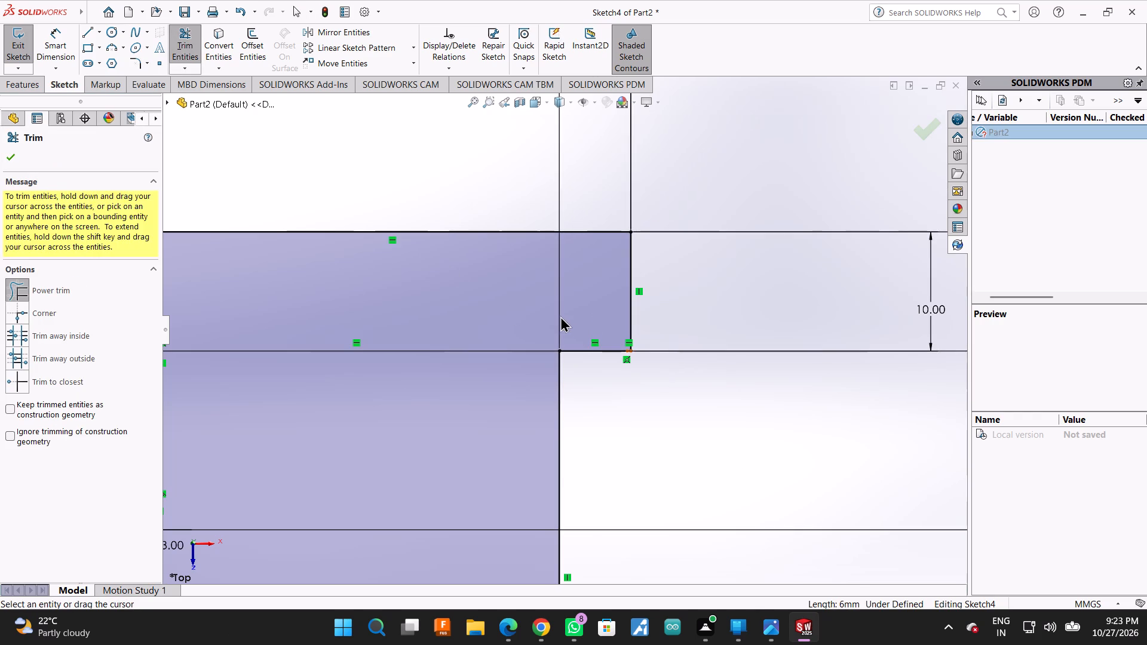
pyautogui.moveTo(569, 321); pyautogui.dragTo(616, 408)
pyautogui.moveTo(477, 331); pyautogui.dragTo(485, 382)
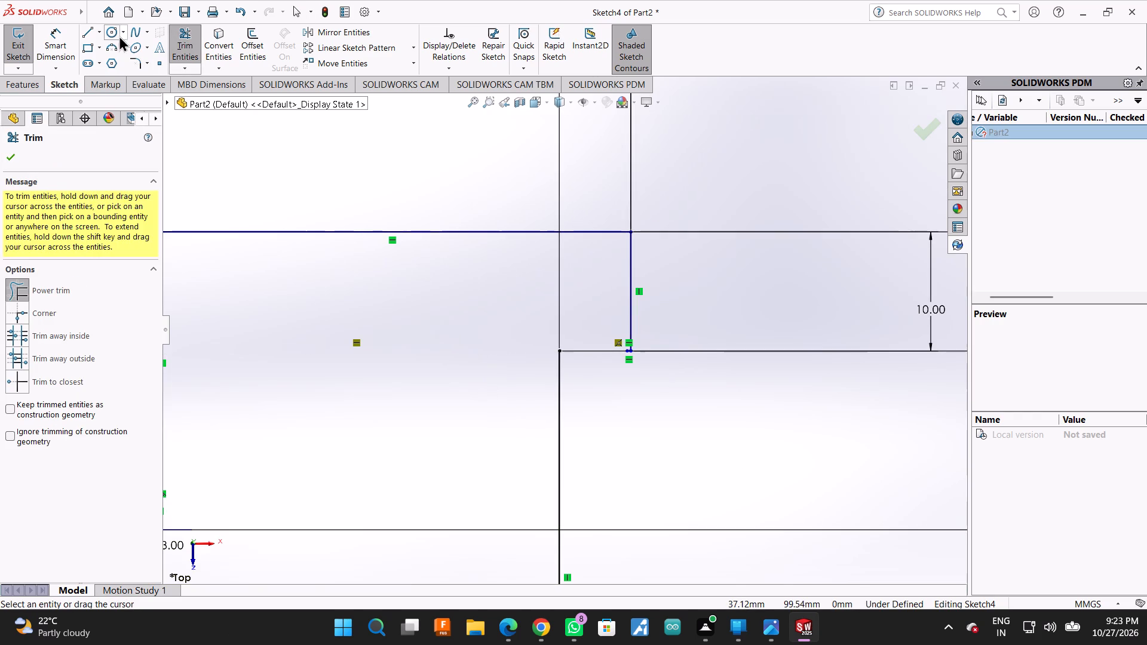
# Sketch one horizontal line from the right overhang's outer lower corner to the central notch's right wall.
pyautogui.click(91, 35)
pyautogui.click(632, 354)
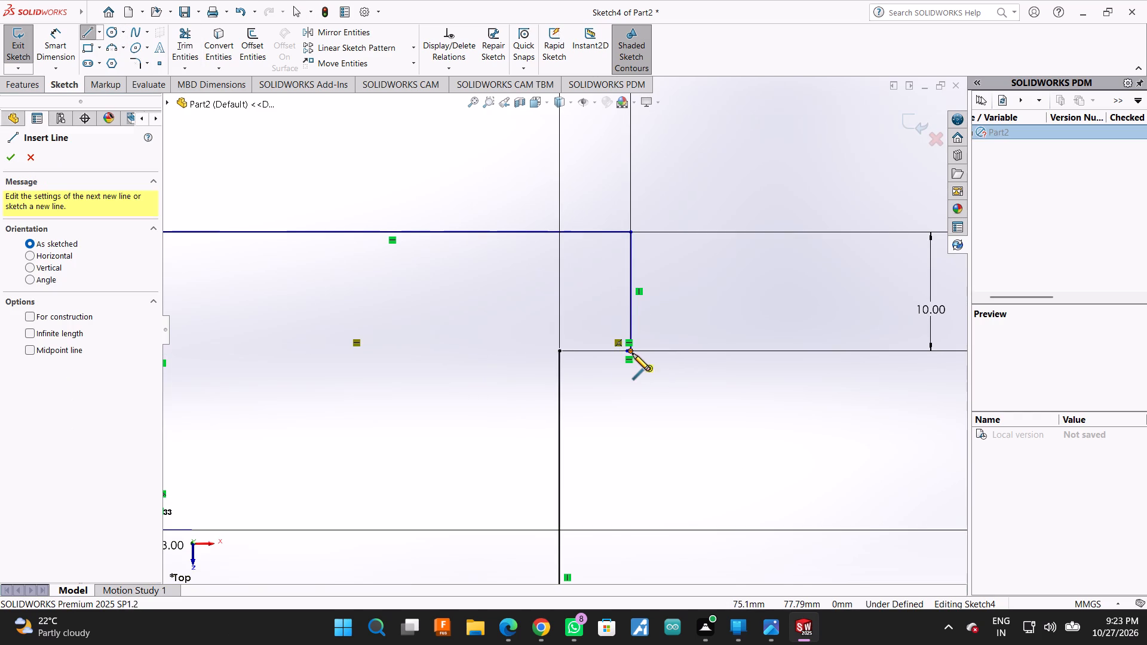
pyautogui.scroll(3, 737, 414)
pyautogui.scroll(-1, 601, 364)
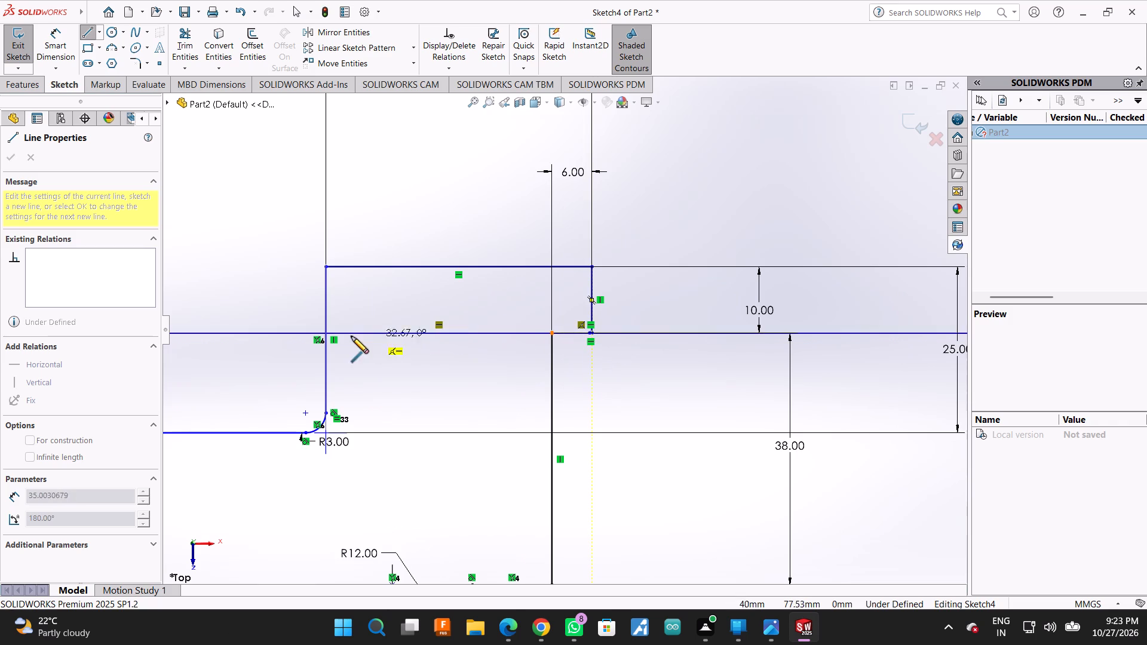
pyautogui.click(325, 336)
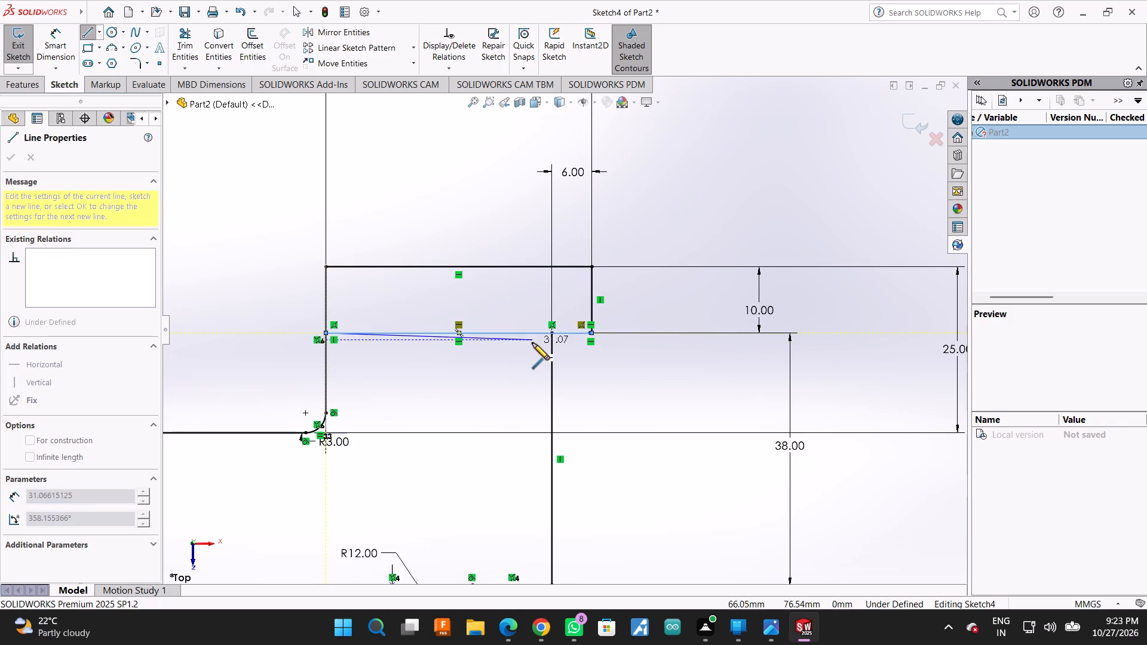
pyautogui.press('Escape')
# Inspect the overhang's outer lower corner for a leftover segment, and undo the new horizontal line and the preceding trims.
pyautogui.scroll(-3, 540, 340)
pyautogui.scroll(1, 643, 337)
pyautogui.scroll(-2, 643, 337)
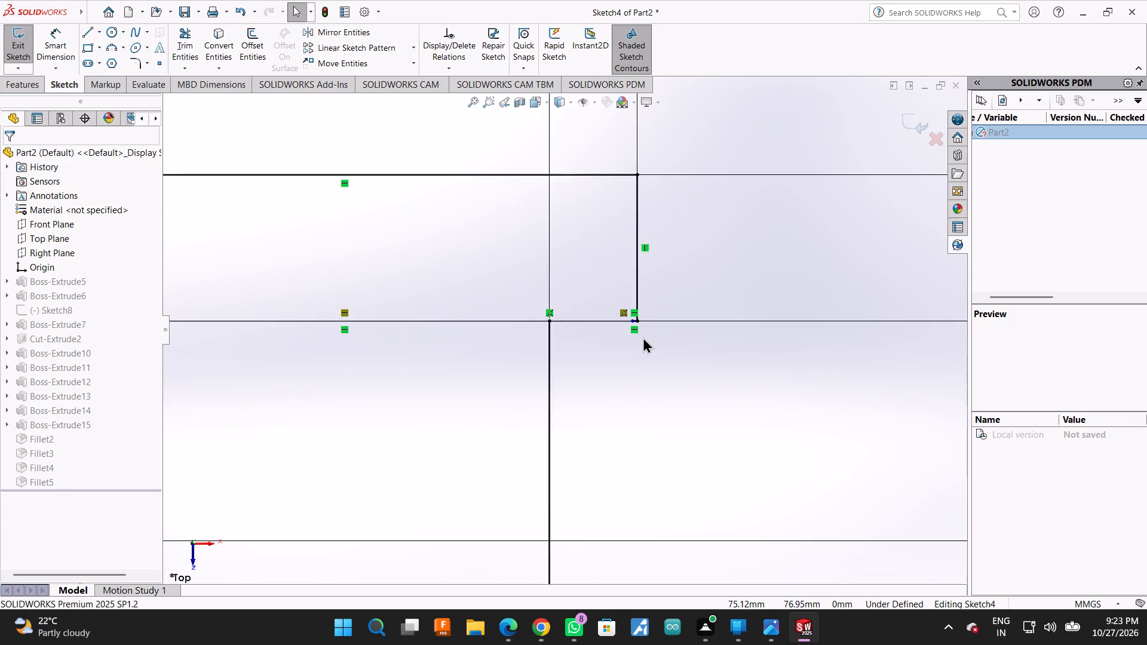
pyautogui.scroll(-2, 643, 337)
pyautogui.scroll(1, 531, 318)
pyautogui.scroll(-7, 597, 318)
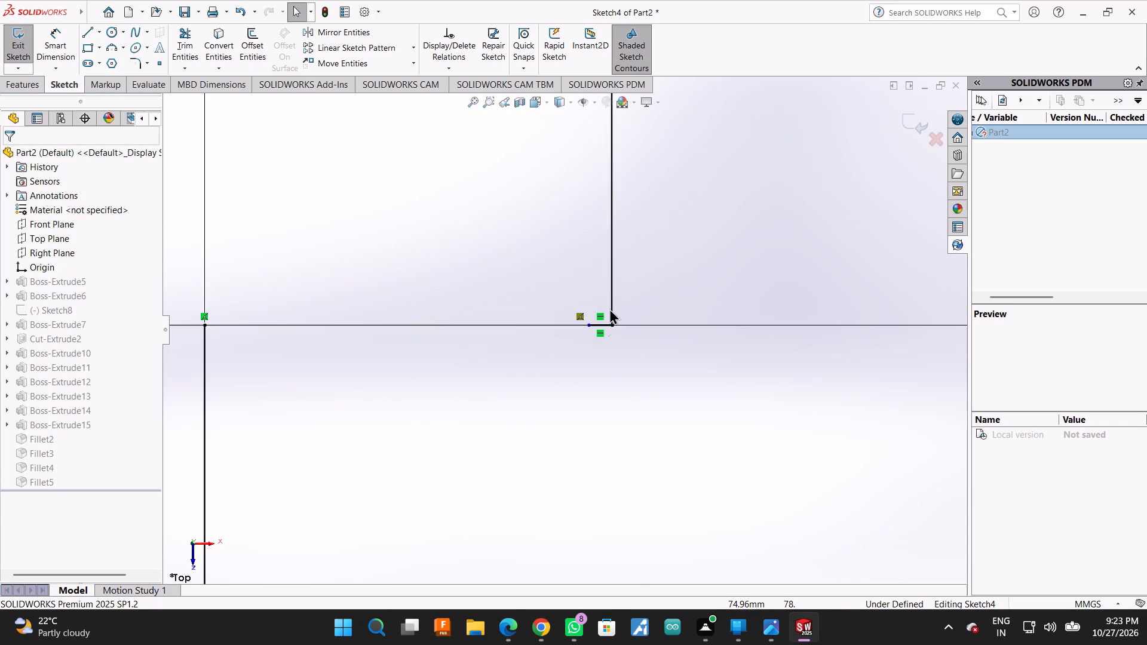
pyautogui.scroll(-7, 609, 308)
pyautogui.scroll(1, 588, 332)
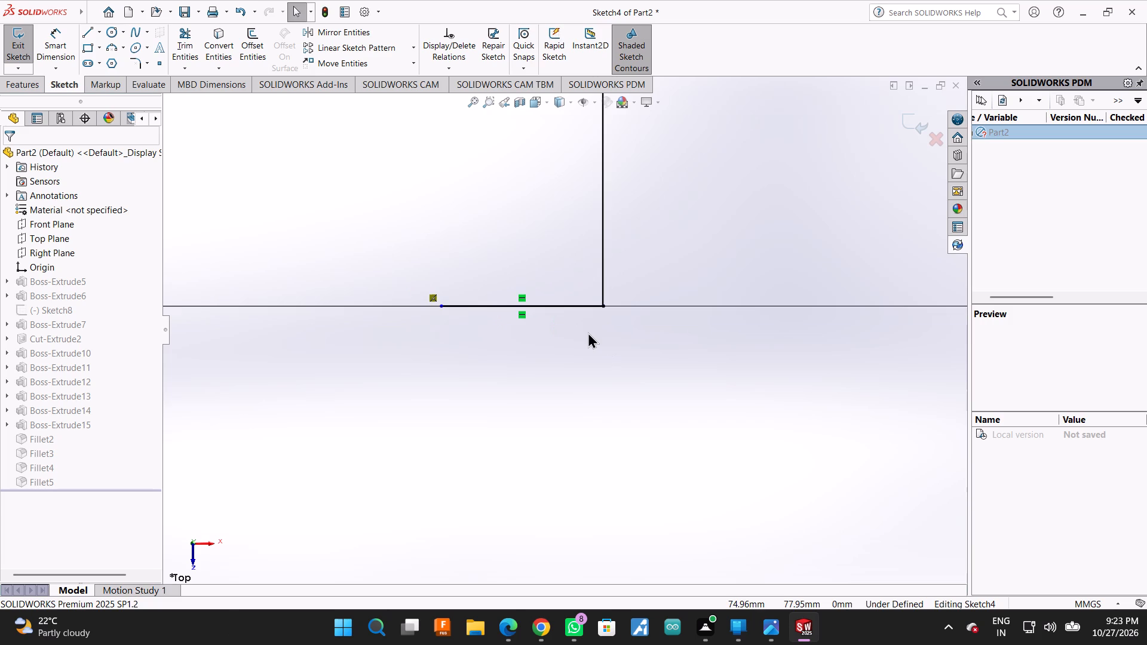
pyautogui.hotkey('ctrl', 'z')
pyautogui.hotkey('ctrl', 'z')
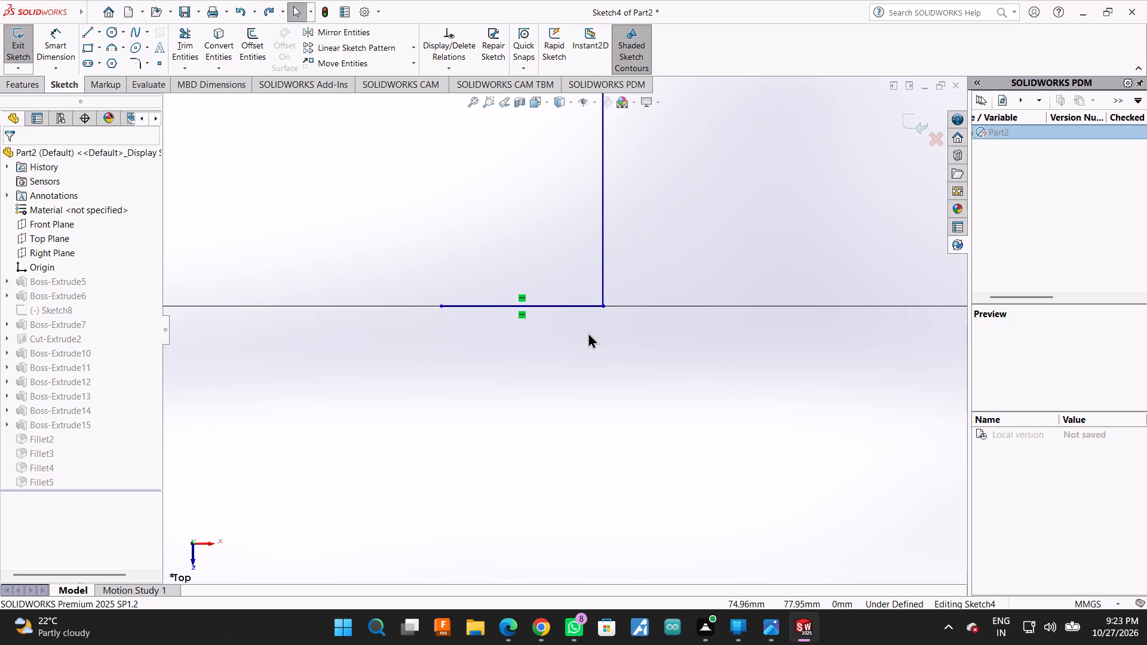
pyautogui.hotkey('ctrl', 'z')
# Trim away all overlapping horizontal lines level with the right overhang's underside, including the tiny segment at its outer lower corner.
pyautogui.scroll(2, 588, 332)
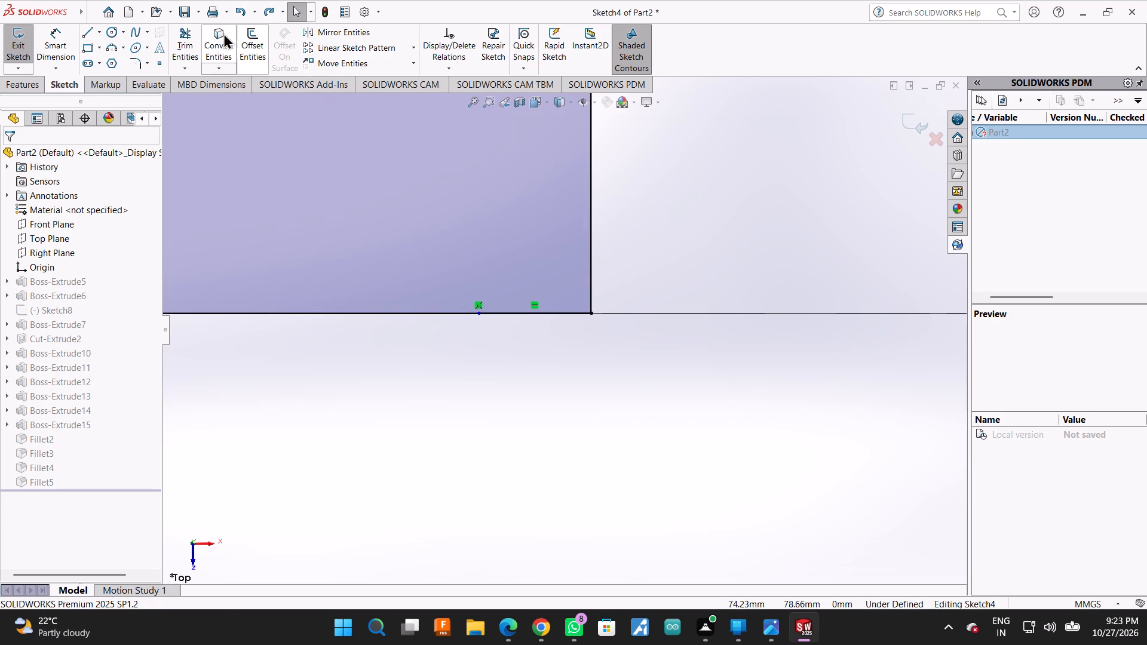
pyautogui.click(196, 35)
pyautogui.moveTo(556, 223); pyautogui.dragTo(553, 359)
pyautogui.scroll(1, 568, 345)
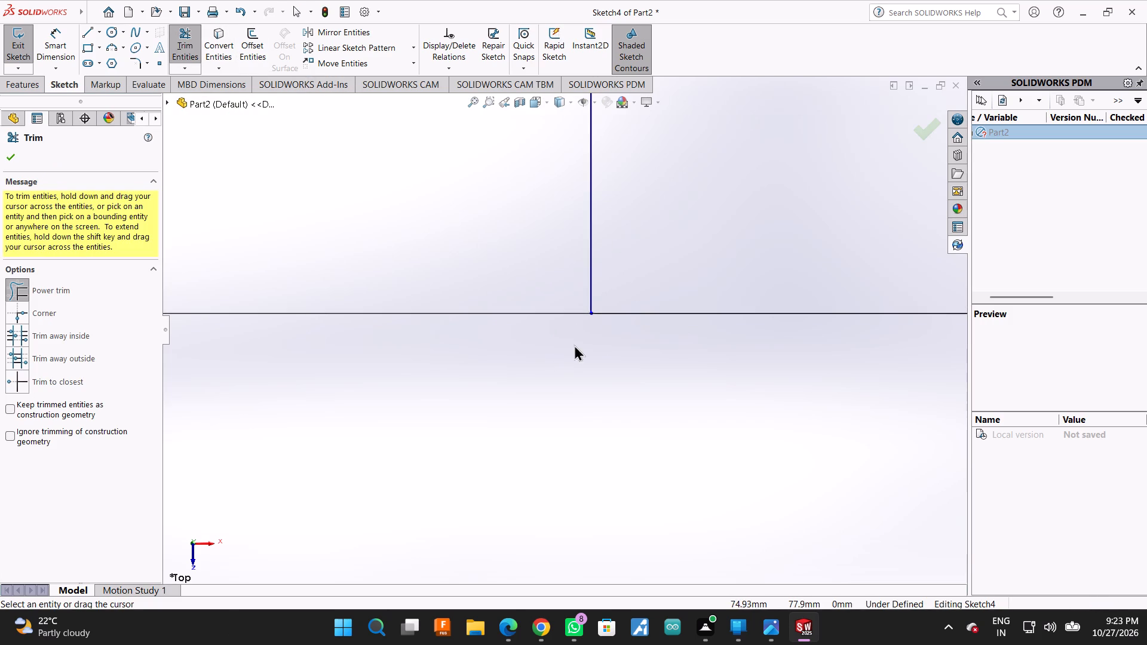
pyautogui.scroll(13, 574, 345)
pyautogui.moveTo(370, 250); pyautogui.dragTo(370, 345)
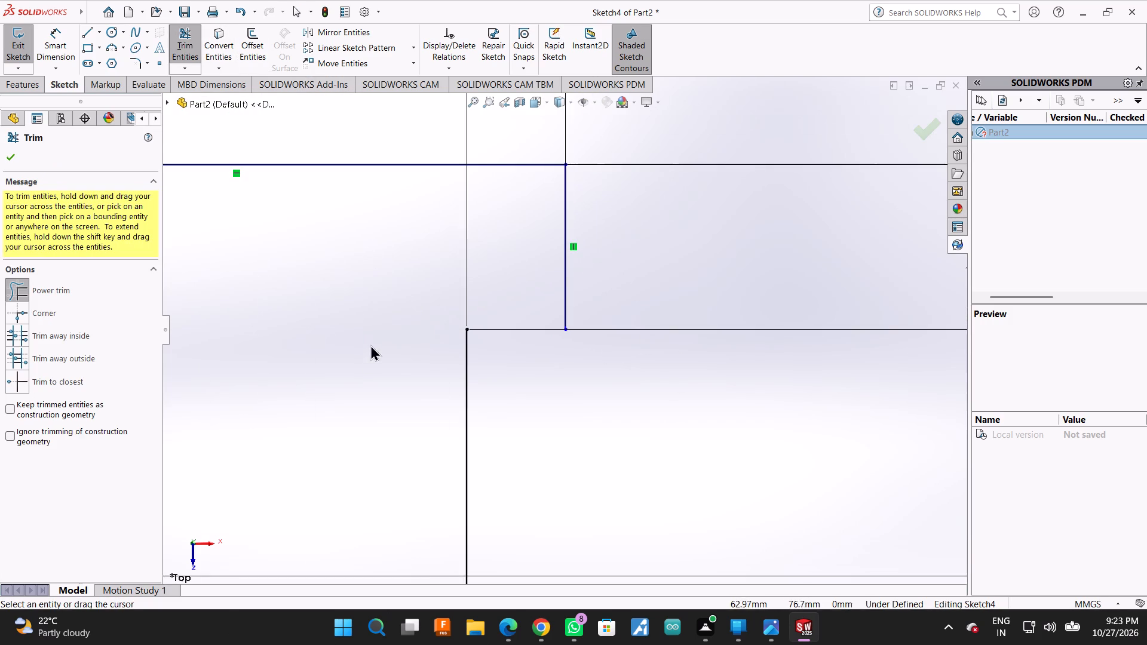
pyautogui.moveTo(370, 345); pyautogui.dragTo(367, 351)
# Sketch a single horizontal line from the right overhang's outer lower corner to the central notch's right wall.
pyautogui.scroll(2, 458, 315)
pyautogui.click(85, 36)
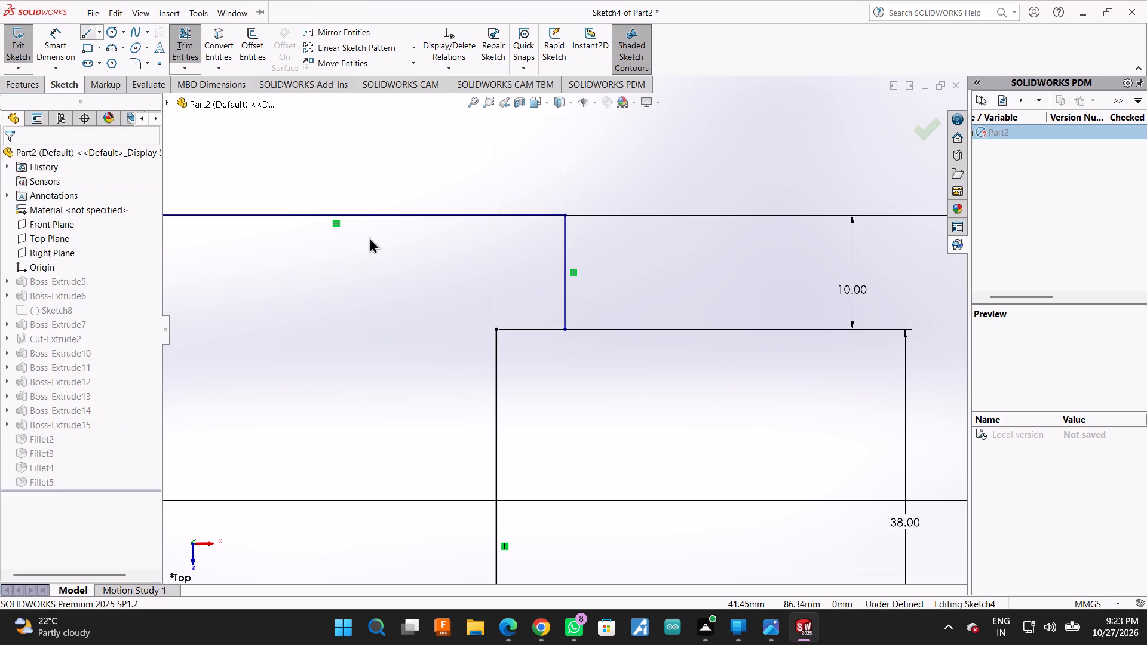
pyautogui.click(565, 332)
pyautogui.scroll(3, 443, 335)
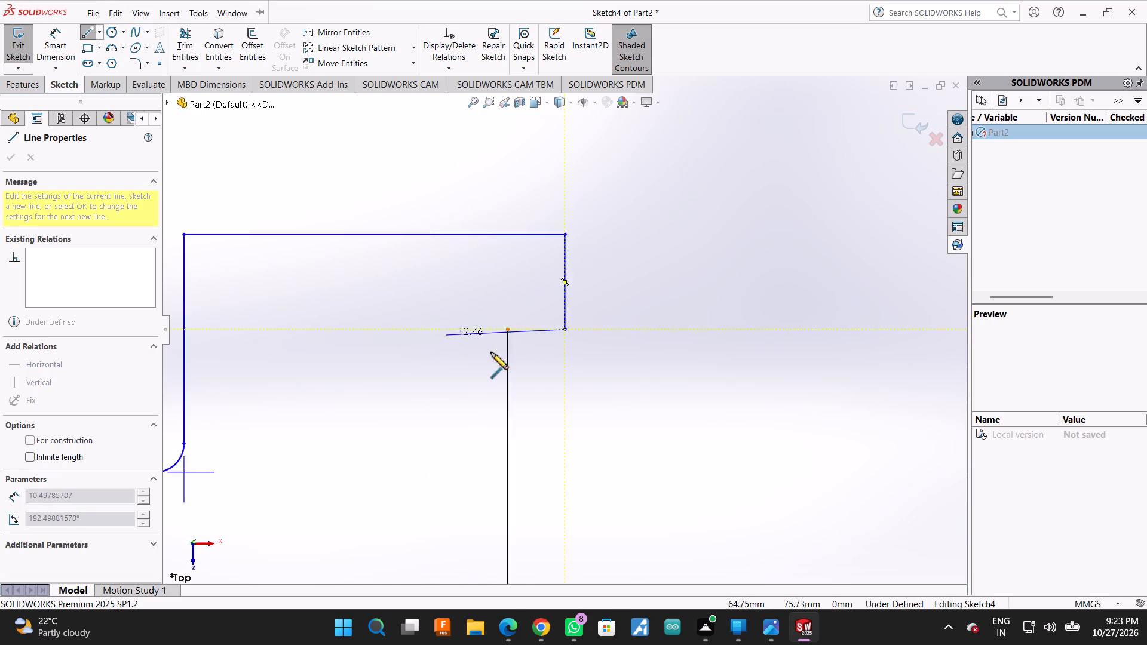
pyautogui.click(298, 330)
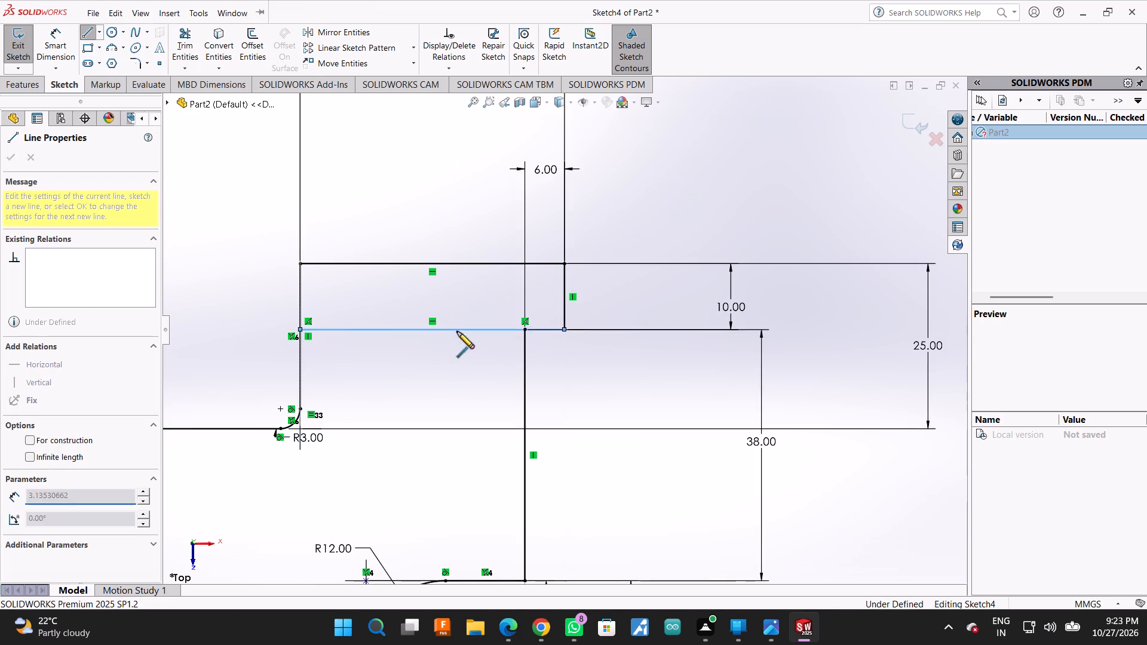
pyautogui.scroll(-2, 487, 298)
pyautogui.press('Escape')
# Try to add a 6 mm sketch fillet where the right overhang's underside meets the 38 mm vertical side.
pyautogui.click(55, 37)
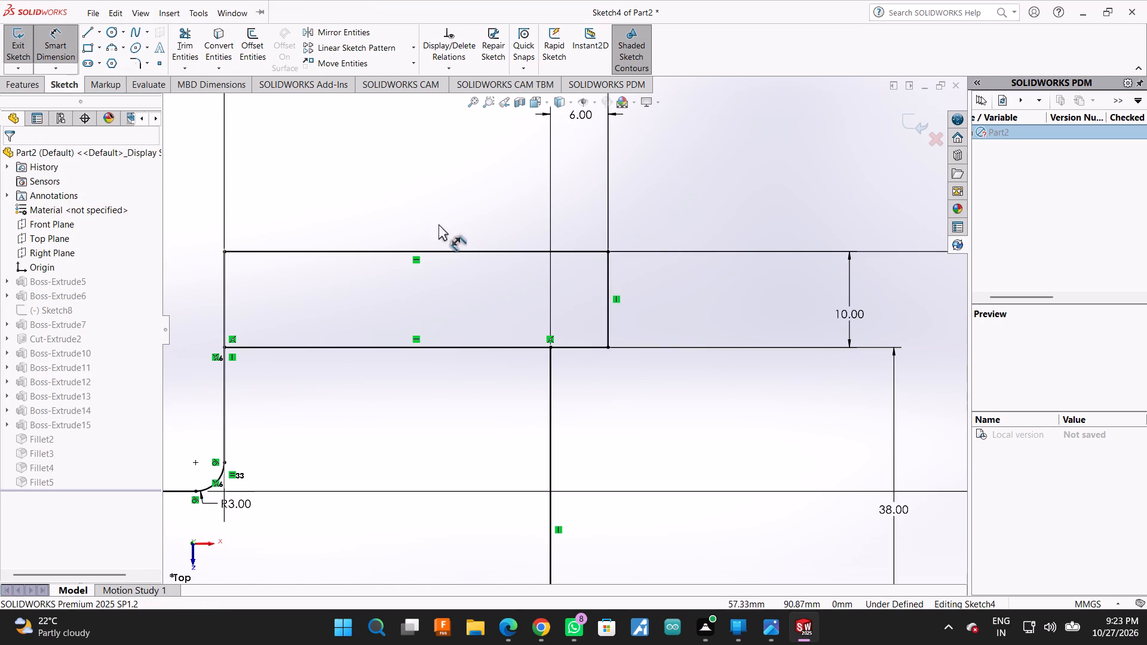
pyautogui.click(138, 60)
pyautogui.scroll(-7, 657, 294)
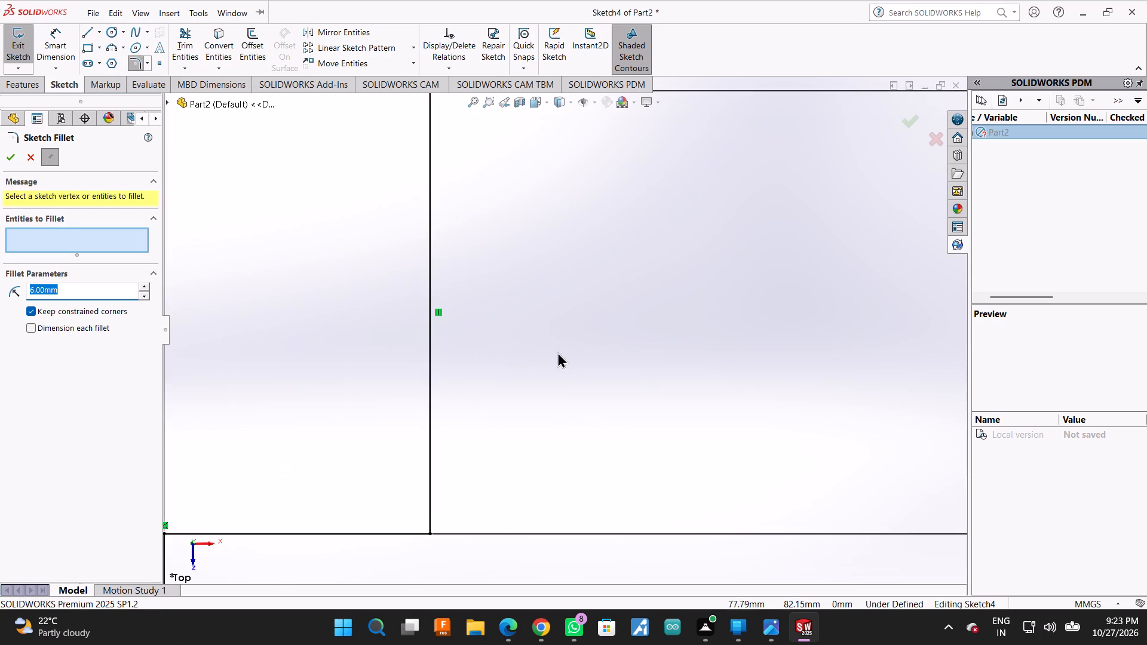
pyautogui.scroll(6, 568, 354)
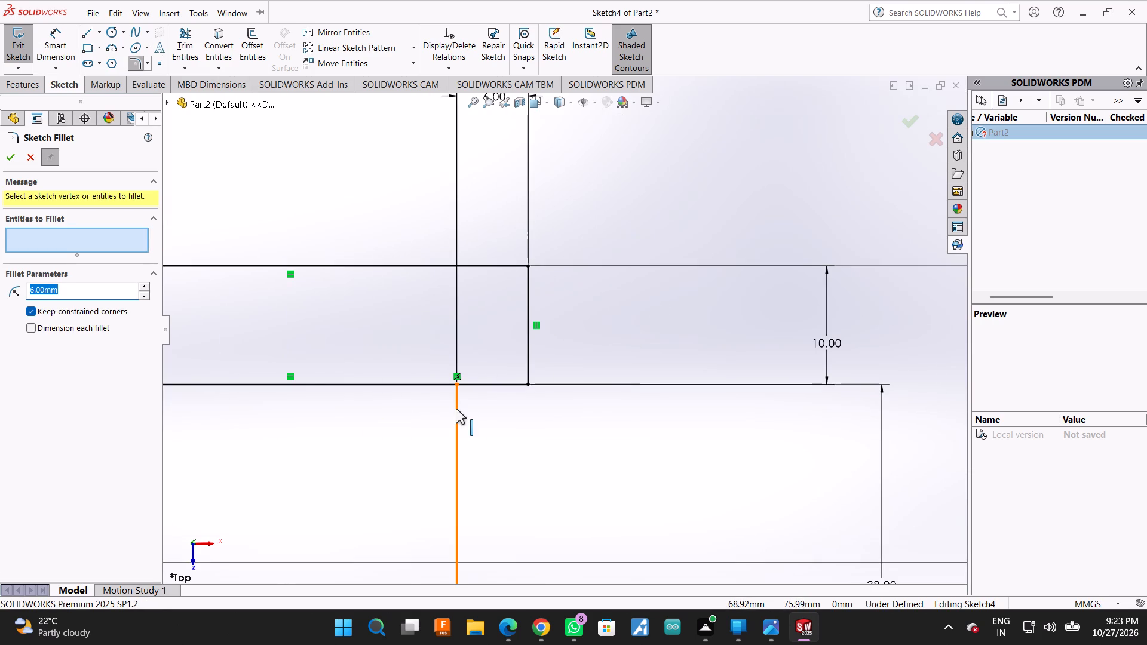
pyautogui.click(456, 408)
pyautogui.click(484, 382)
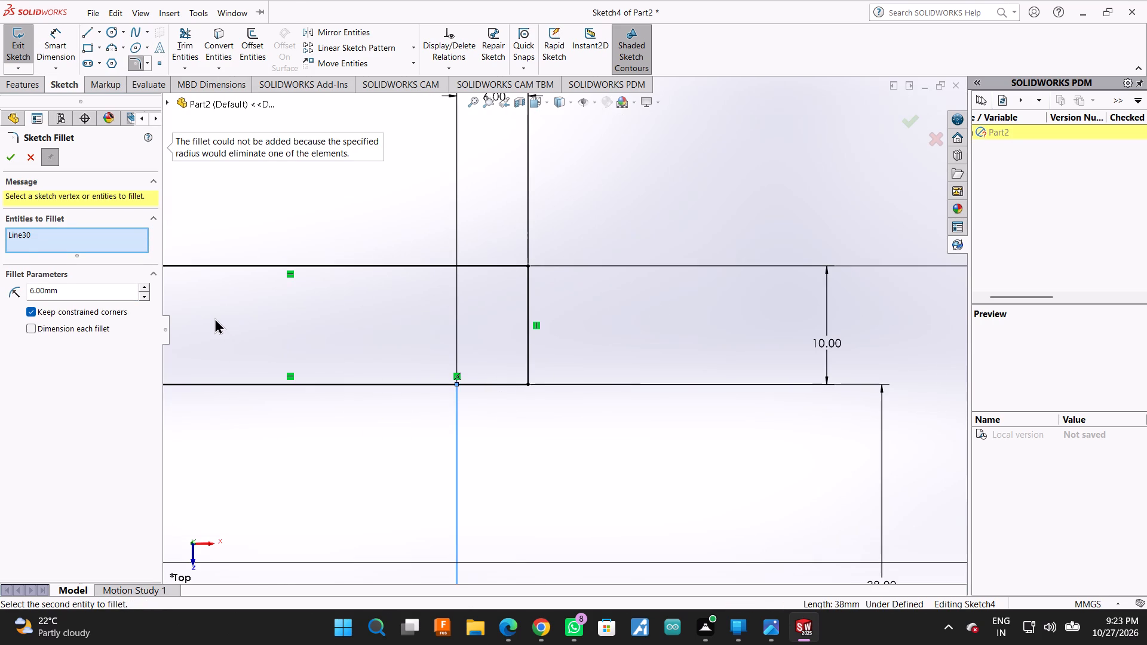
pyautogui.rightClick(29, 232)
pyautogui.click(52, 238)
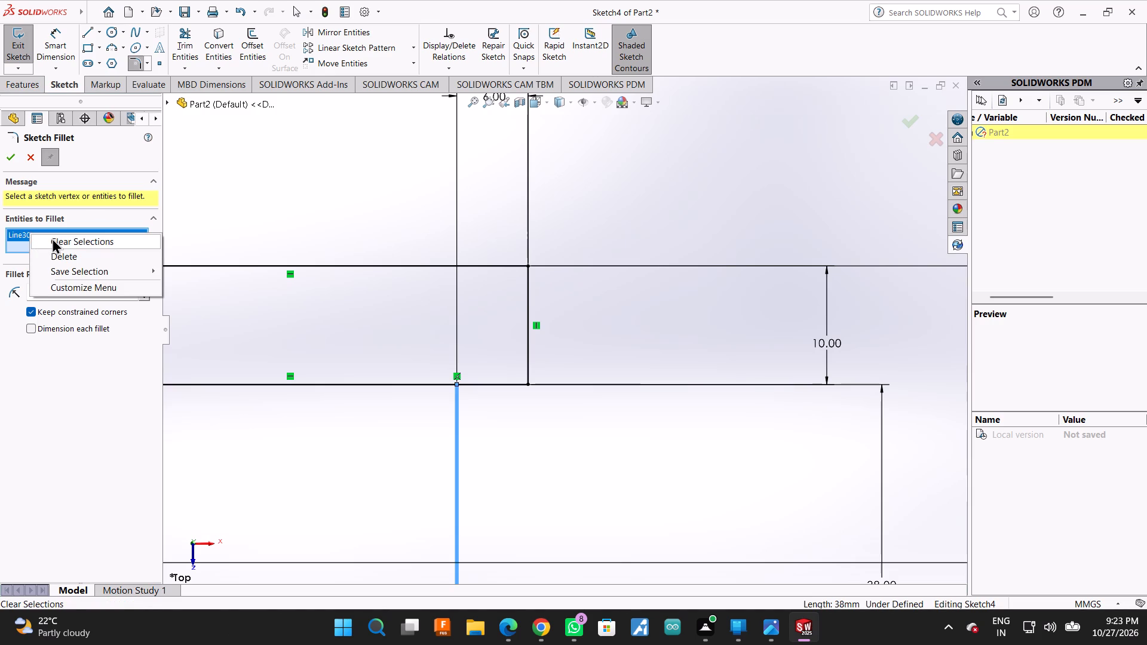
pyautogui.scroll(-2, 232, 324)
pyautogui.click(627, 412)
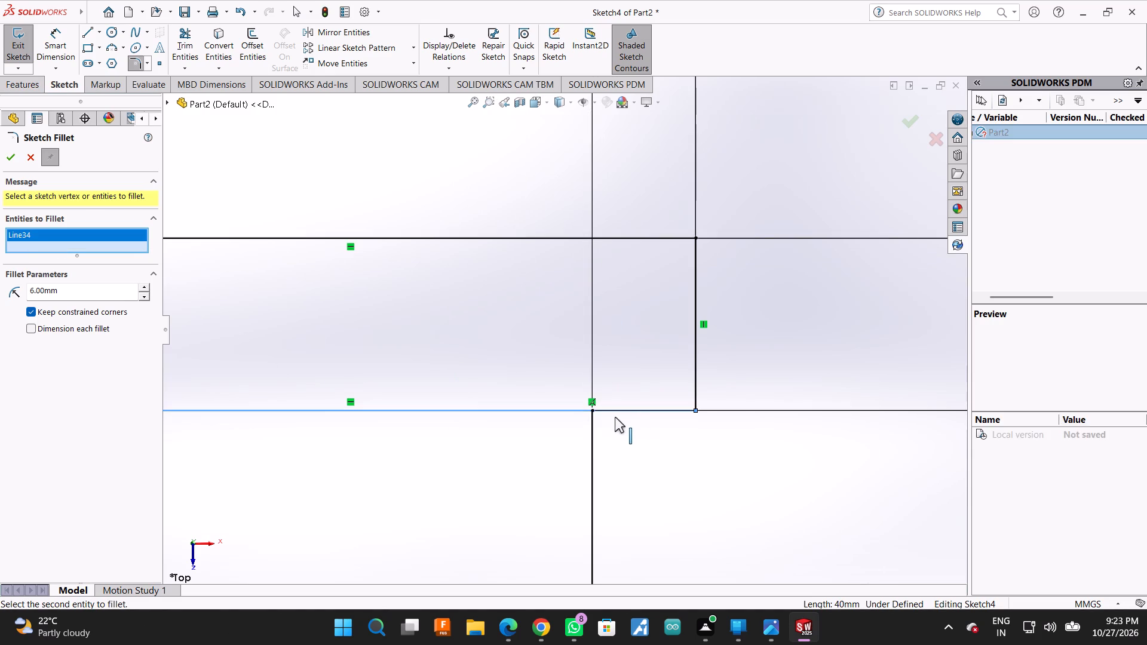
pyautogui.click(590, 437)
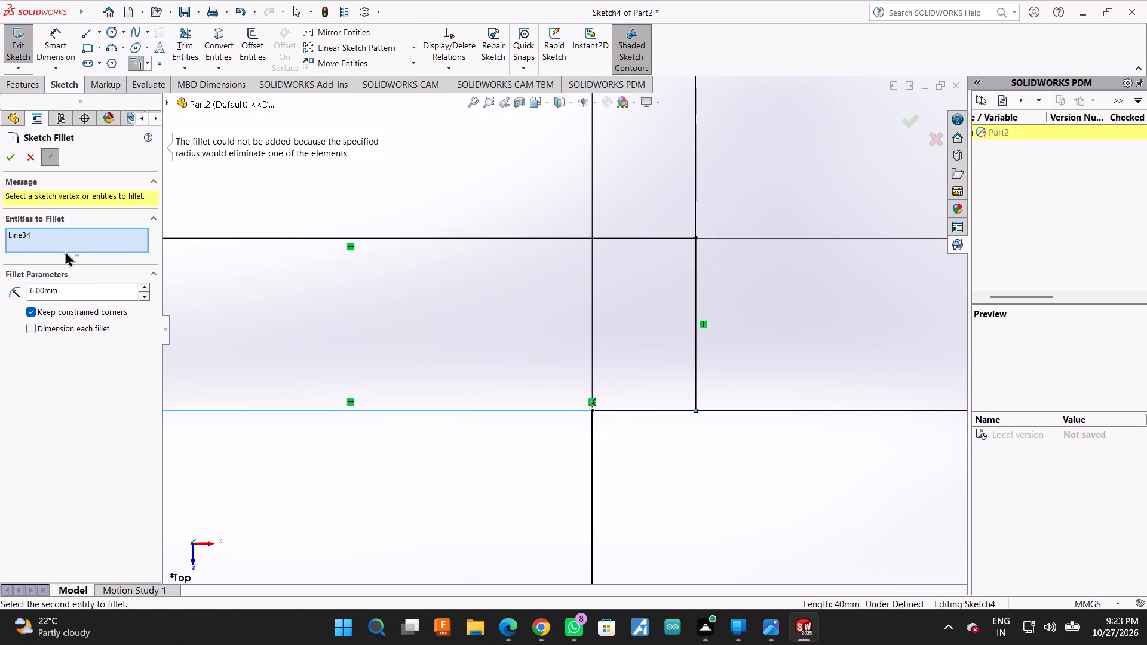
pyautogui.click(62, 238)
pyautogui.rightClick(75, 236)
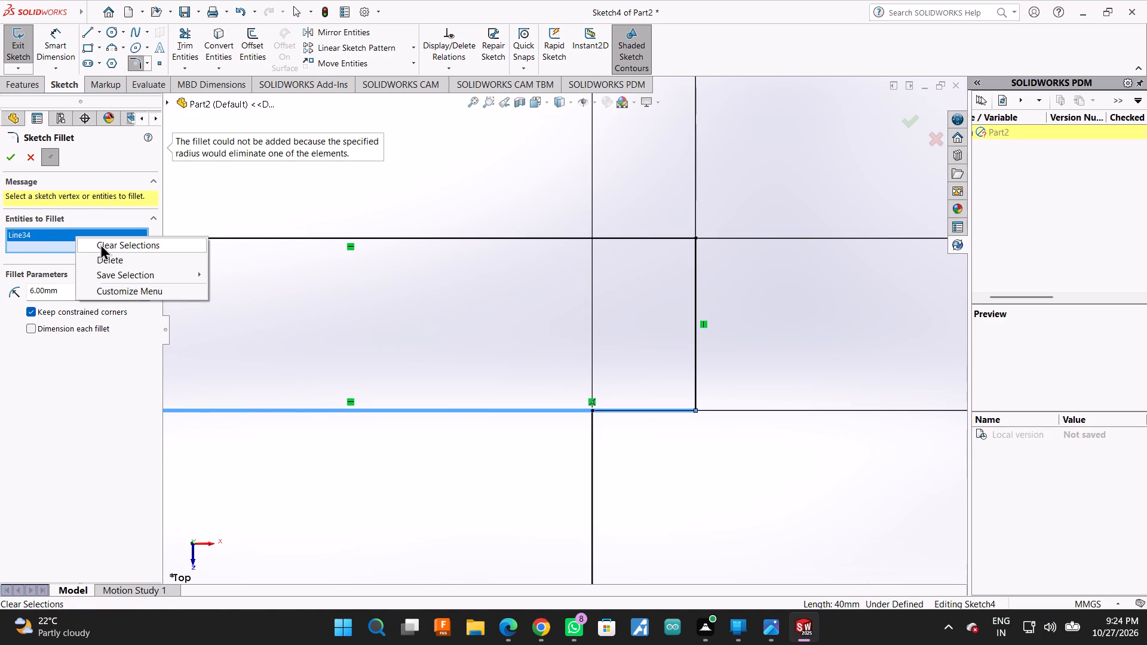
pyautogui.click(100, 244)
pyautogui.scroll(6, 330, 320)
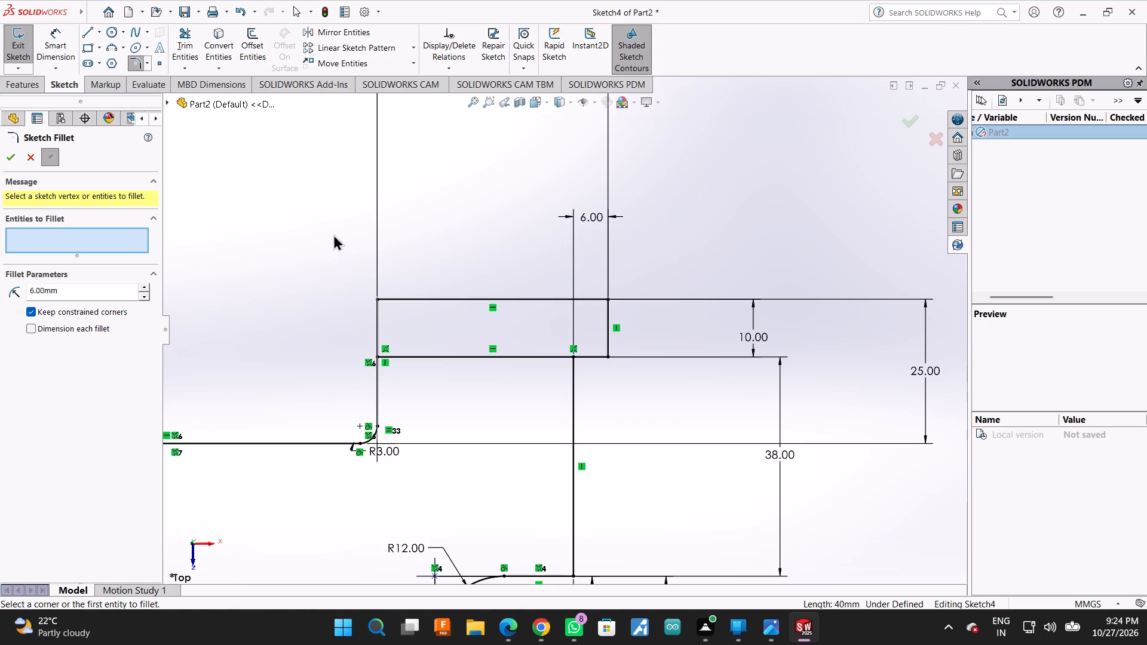
# Power-trim the horizontal line inside the right arm, between the notch's right wall and the 38 mm vertical side.
pyautogui.click(182, 45)
pyautogui.moveTo(438, 329); pyautogui.dragTo(450, 408)
pyautogui.scroll(-1, 533, 386)
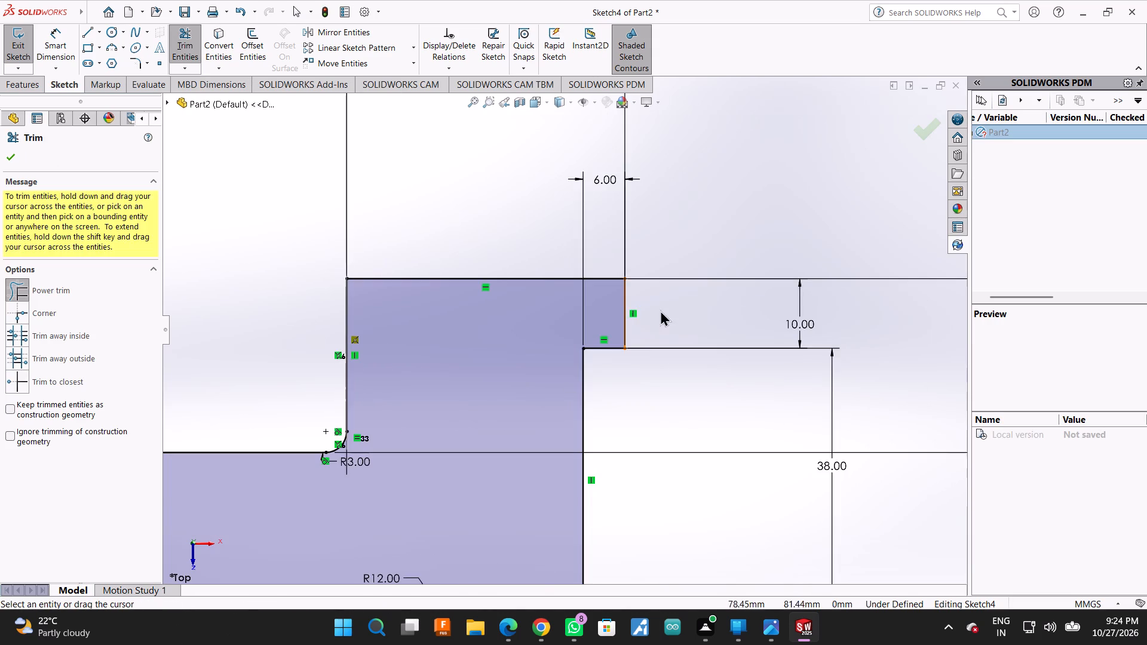
pyautogui.scroll(-4, 650, 339)
pyautogui.click(7, 171)
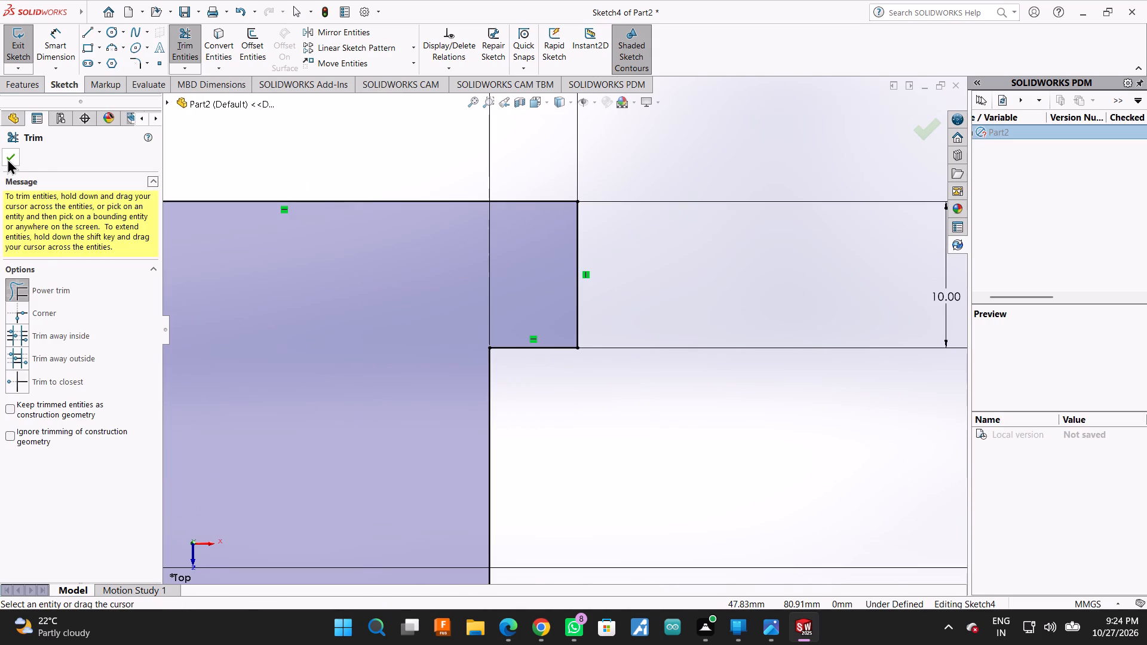
pyautogui.click(7, 158)
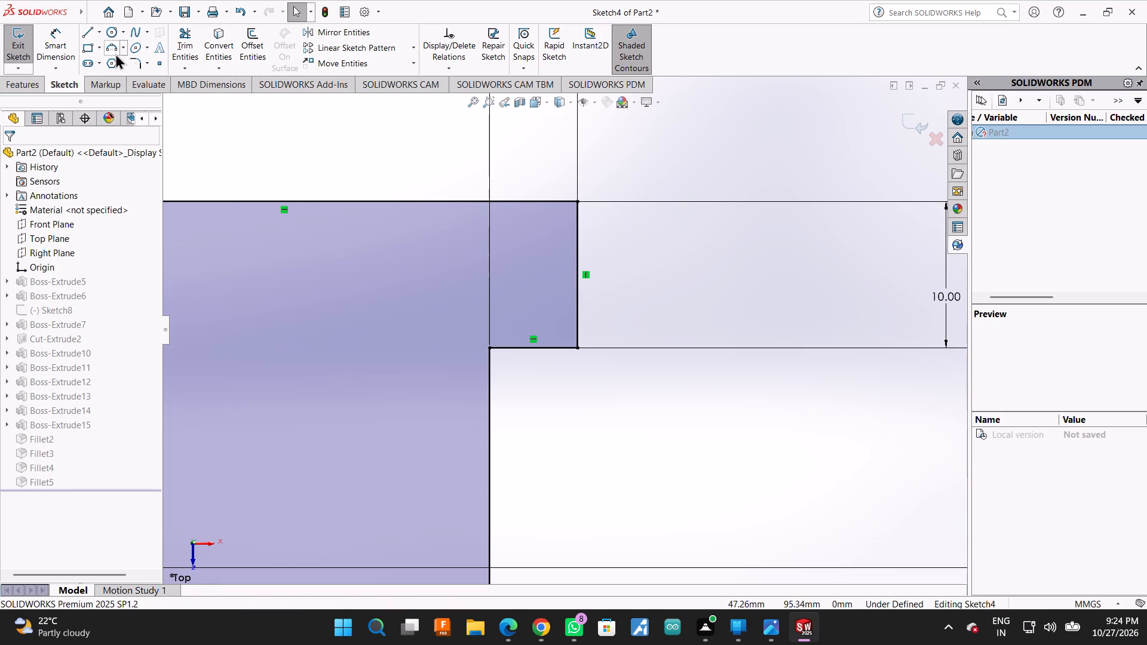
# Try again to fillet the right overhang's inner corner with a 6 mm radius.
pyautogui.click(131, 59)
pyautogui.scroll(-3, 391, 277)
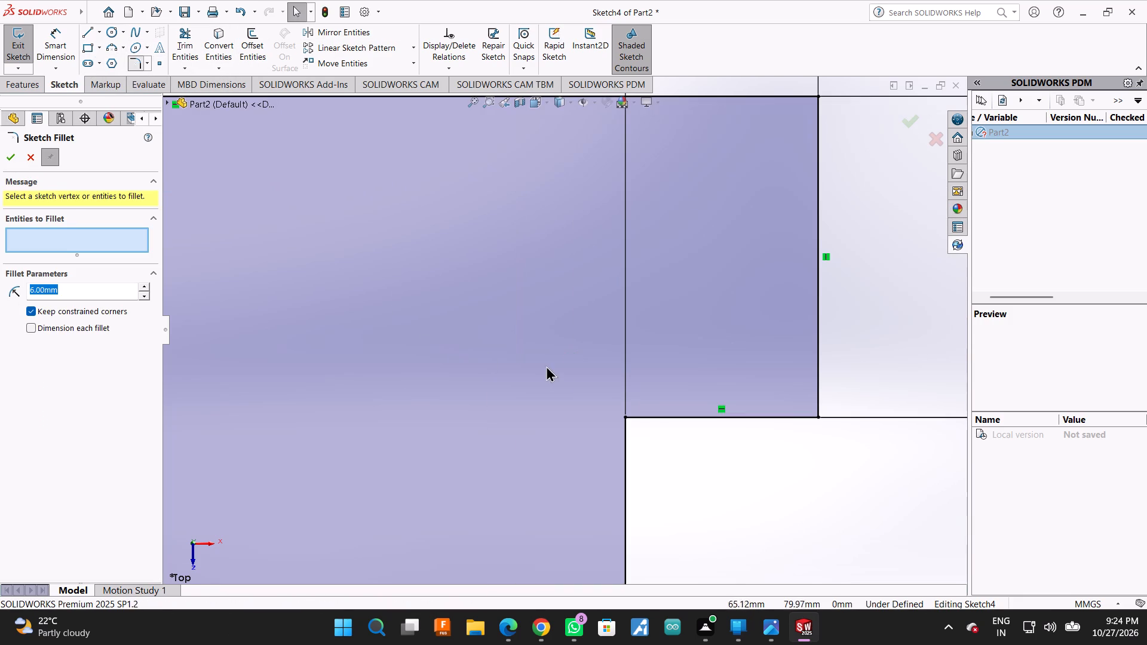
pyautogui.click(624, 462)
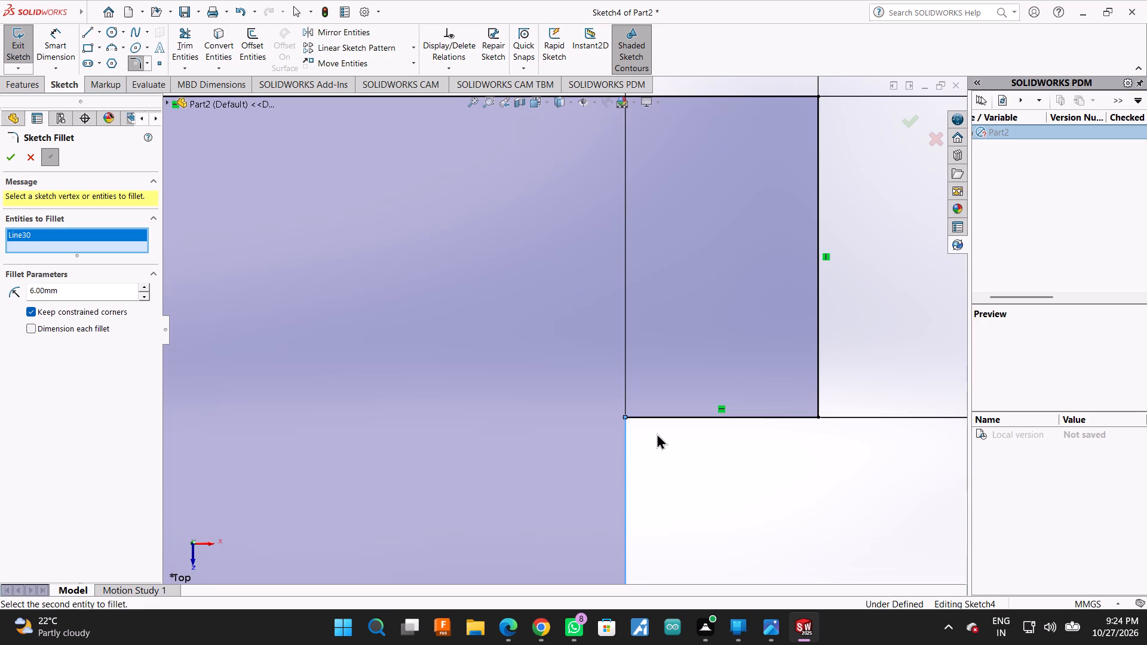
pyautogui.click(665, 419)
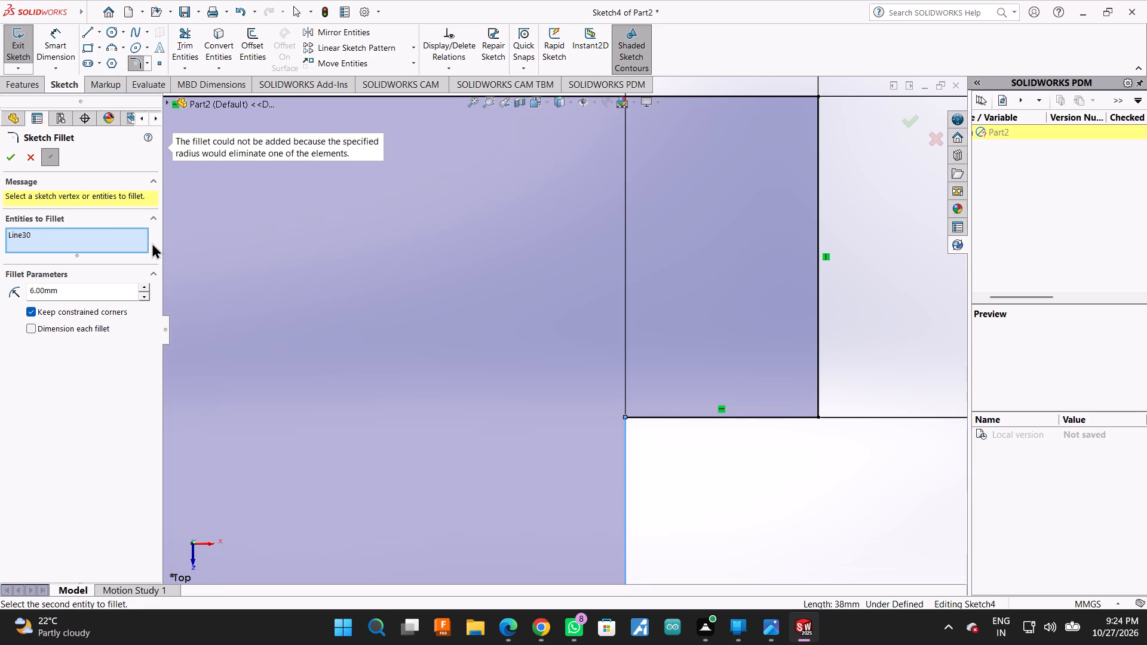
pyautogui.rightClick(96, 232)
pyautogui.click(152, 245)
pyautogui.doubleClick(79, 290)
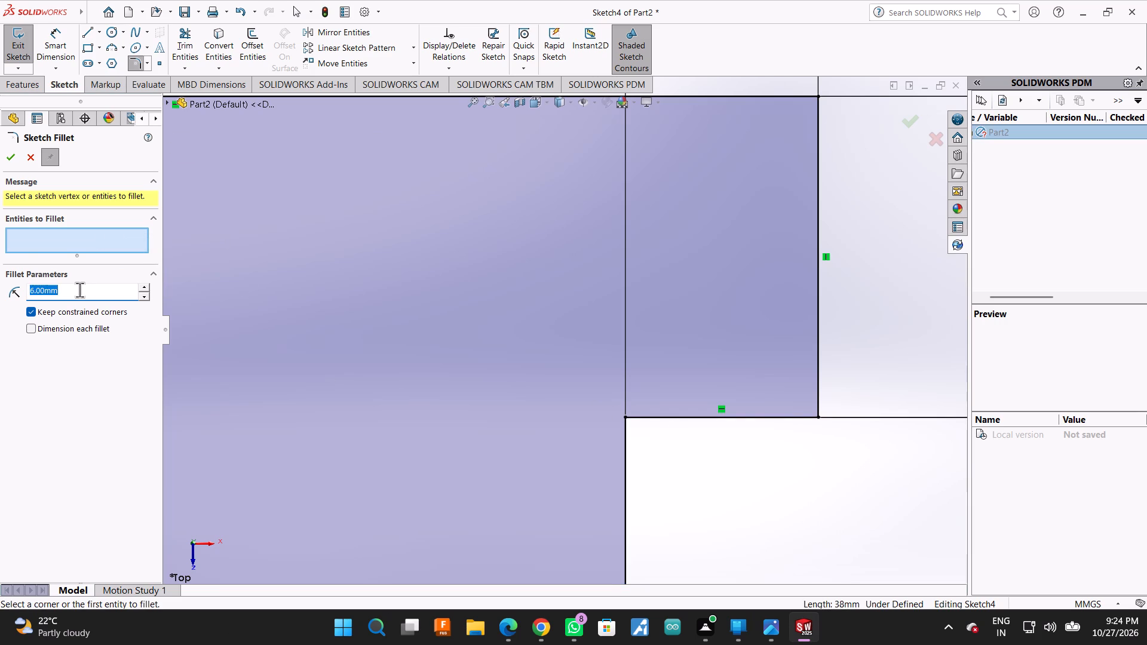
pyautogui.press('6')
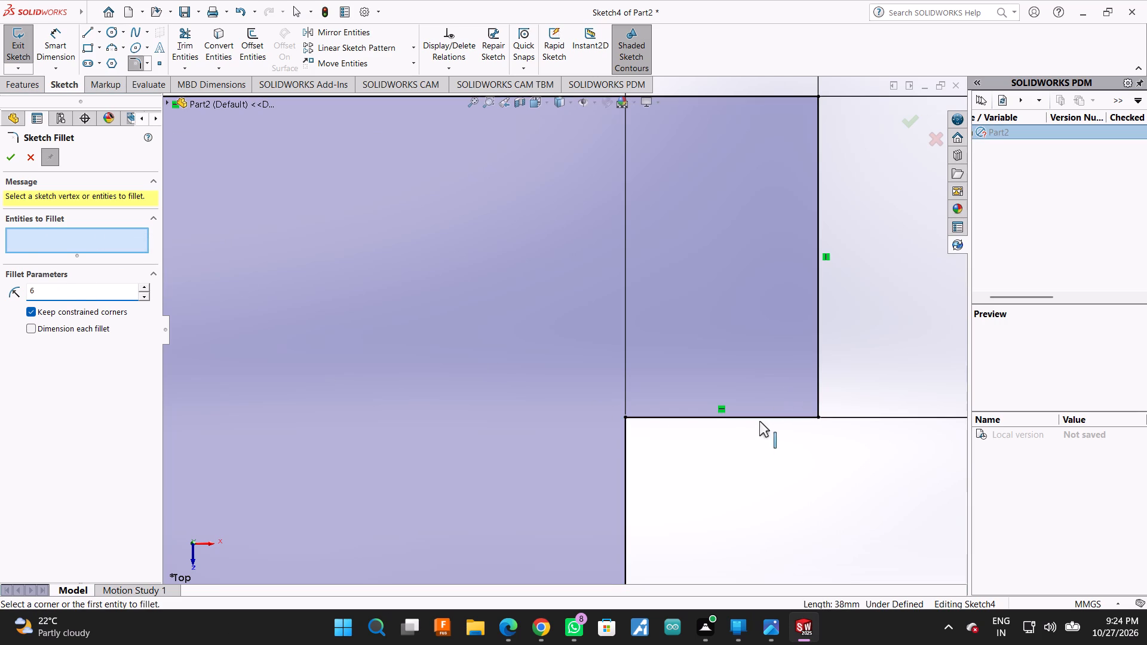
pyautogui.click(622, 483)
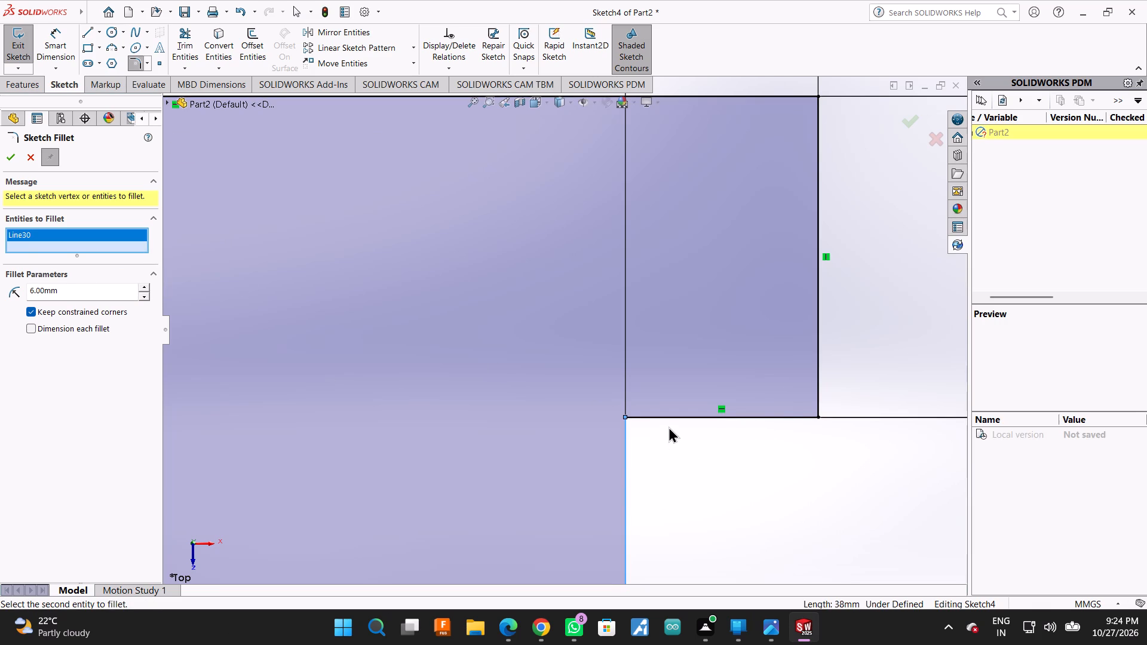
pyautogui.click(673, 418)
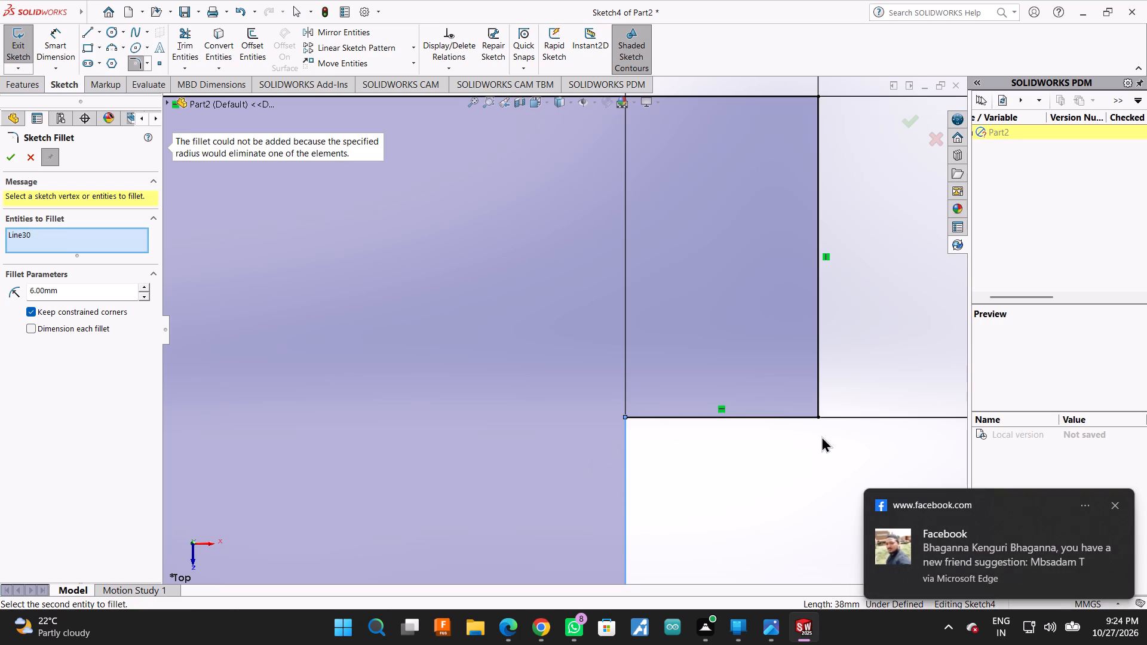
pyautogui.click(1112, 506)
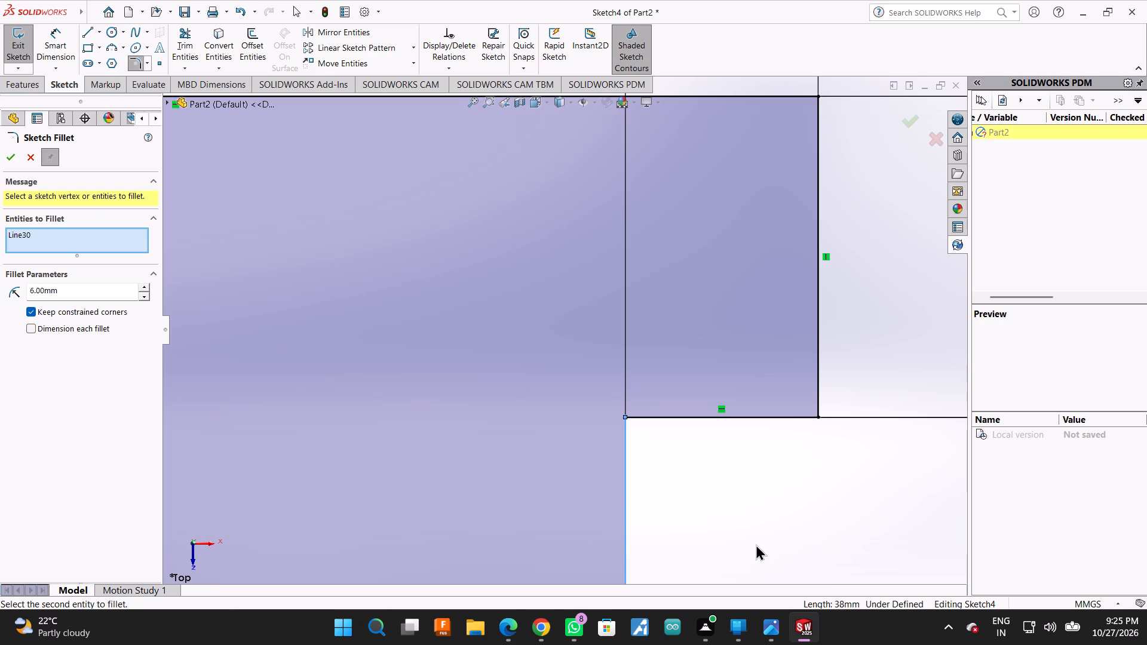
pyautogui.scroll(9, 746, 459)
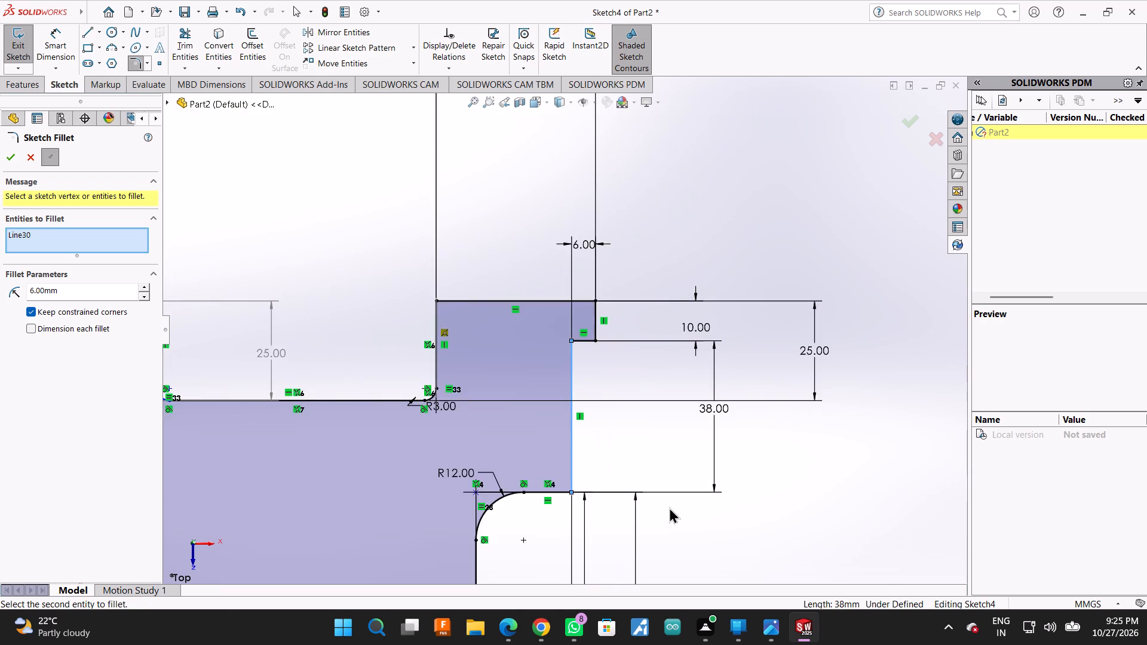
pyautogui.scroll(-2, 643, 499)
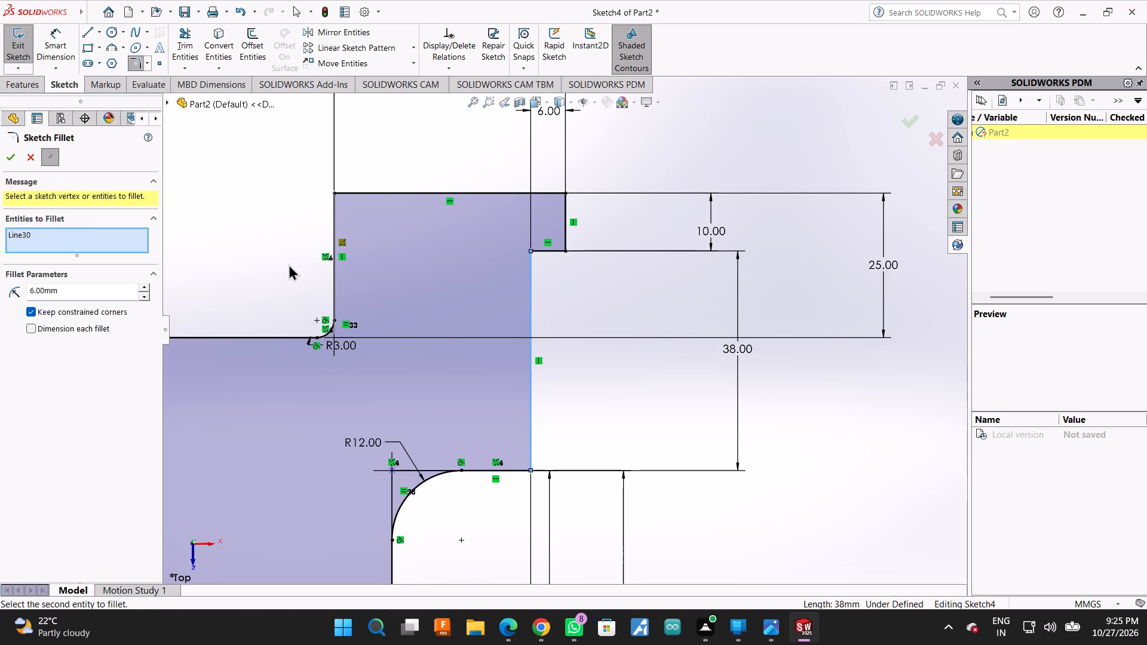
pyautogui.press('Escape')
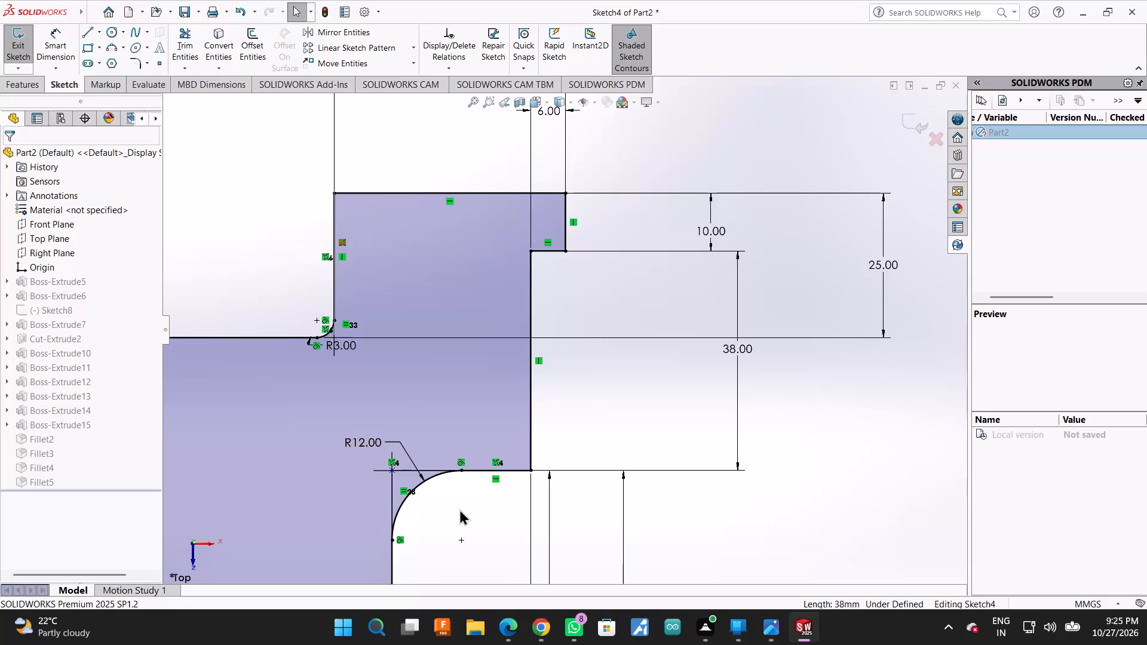
# Fillet the right side's lower outer corner, between the 38 mm side and the ledge beside the R12 arc, at 6 mm.
pyautogui.scroll(-3, 490, 514)
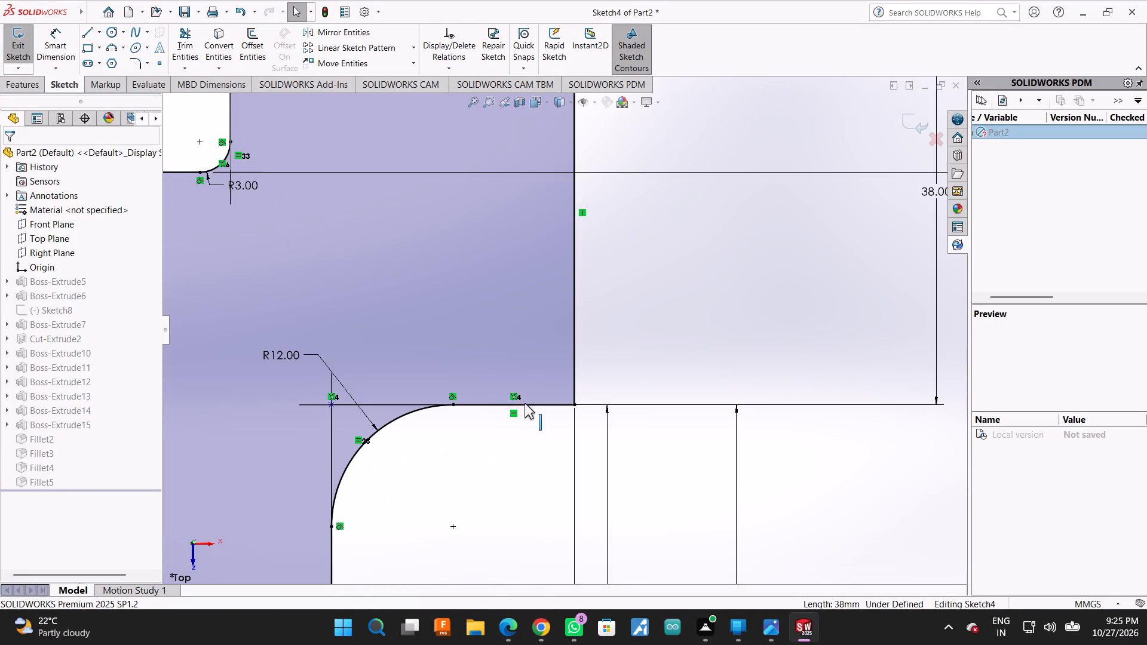
pyautogui.click(525, 403)
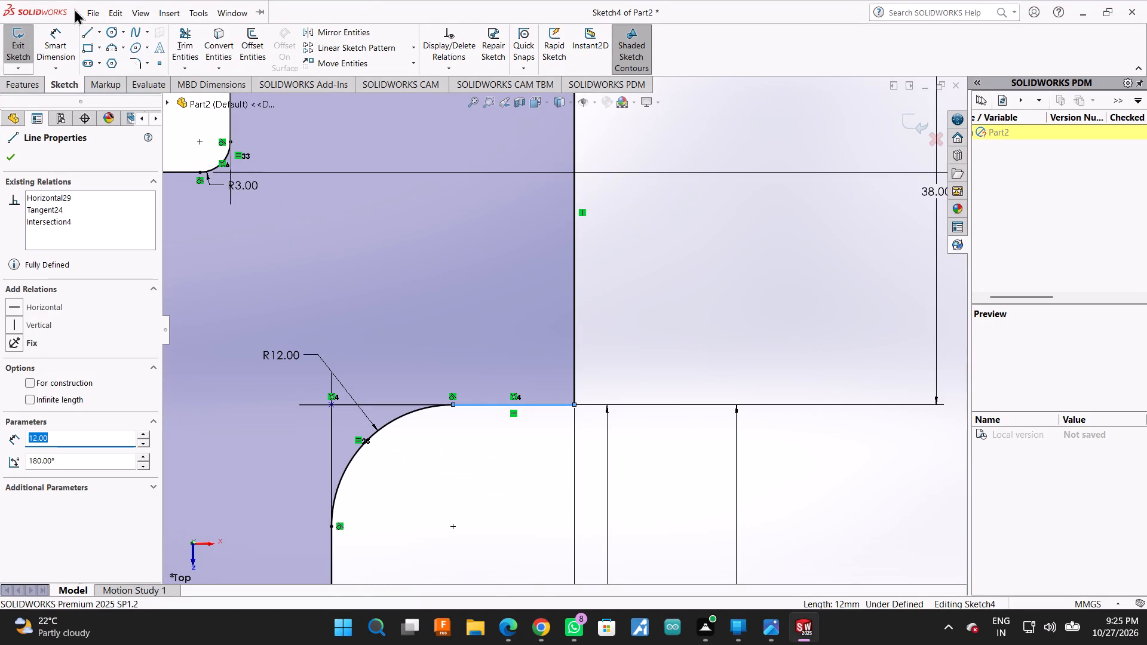
pyautogui.click(131, 60)
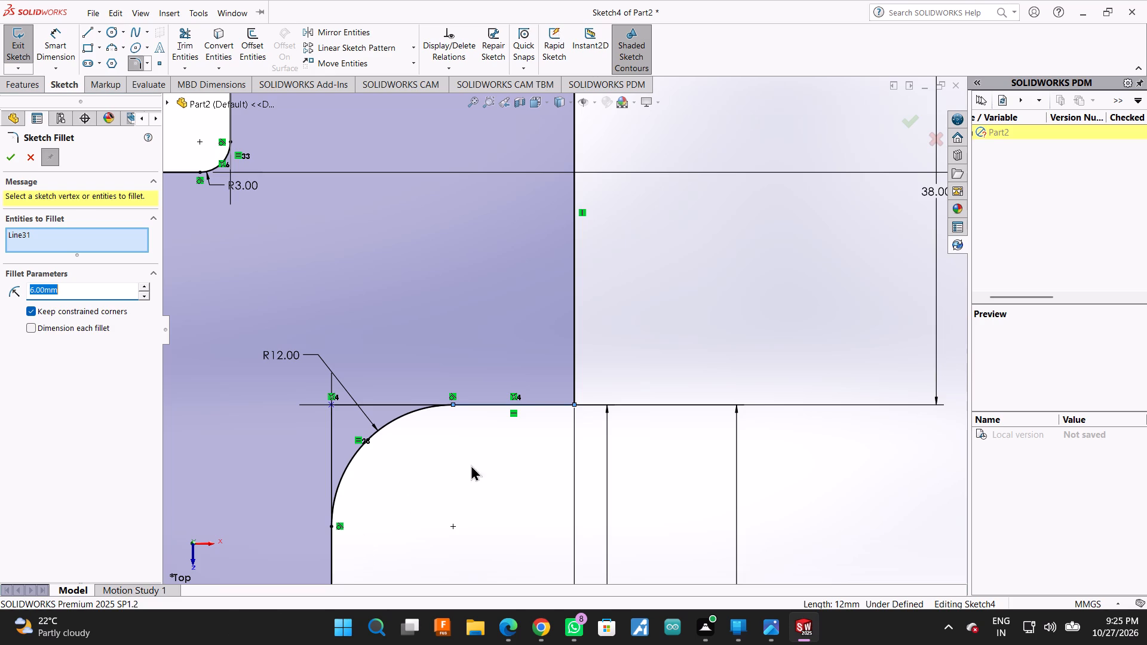
pyautogui.click(575, 396)
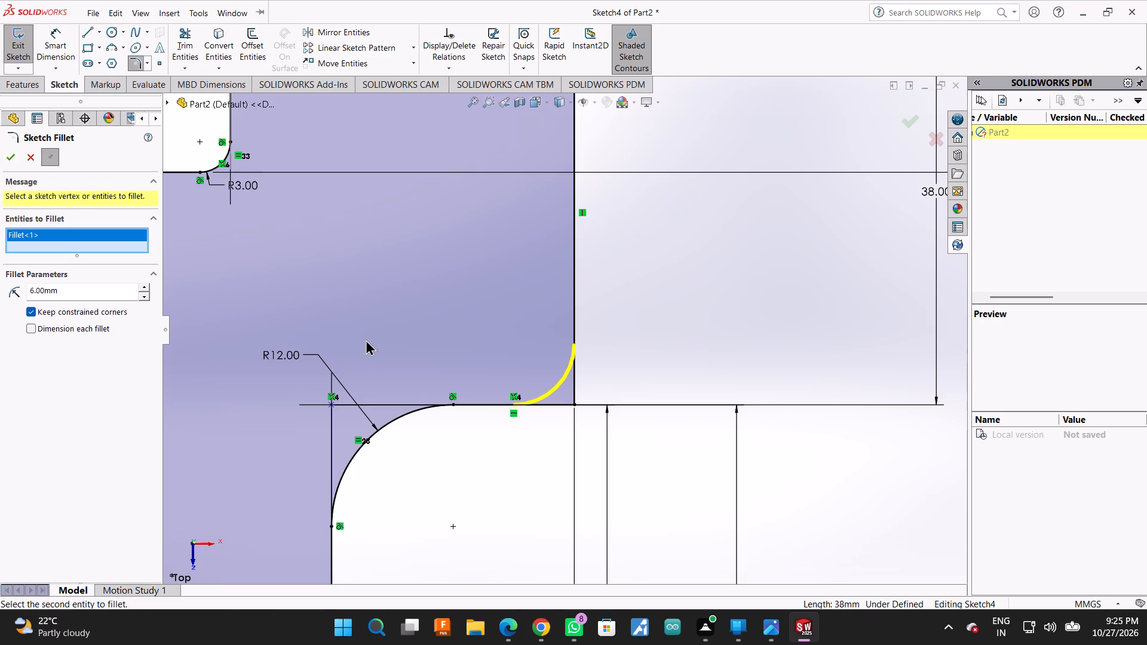
pyautogui.click(16, 155)
# Fillet the matching lower outer corner on the left side of the profile with a 6 mm radius.
pyautogui.scroll(5, 726, 403)
pyautogui.scroll(2, 579, 401)
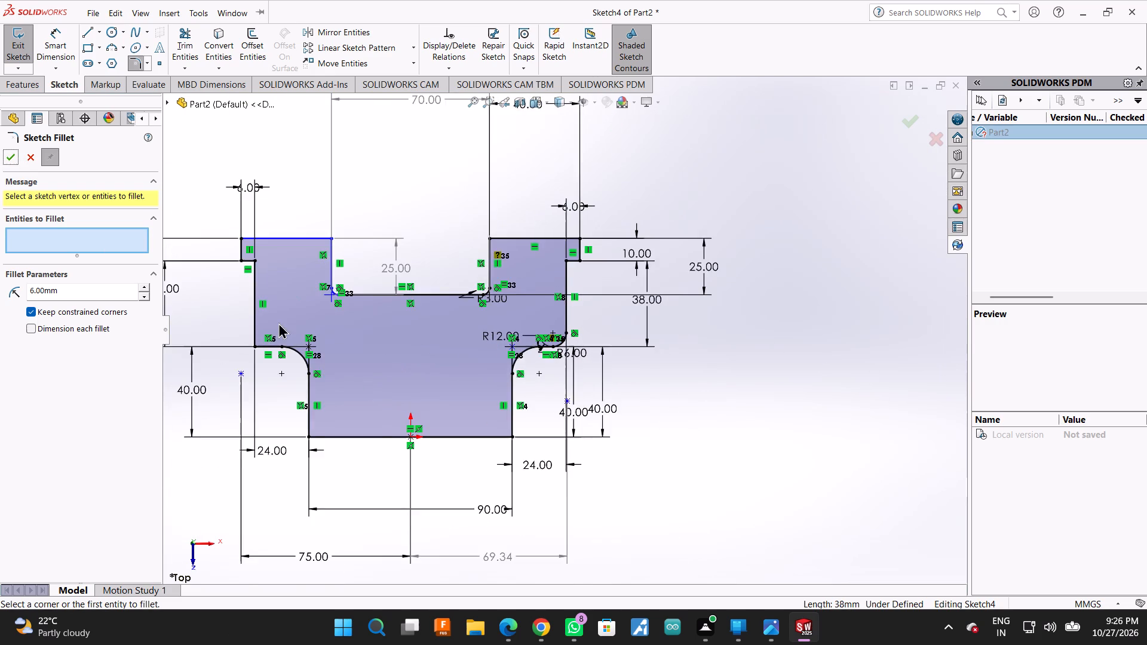
pyautogui.scroll(-7, 275, 322)
pyautogui.click(520, 362)
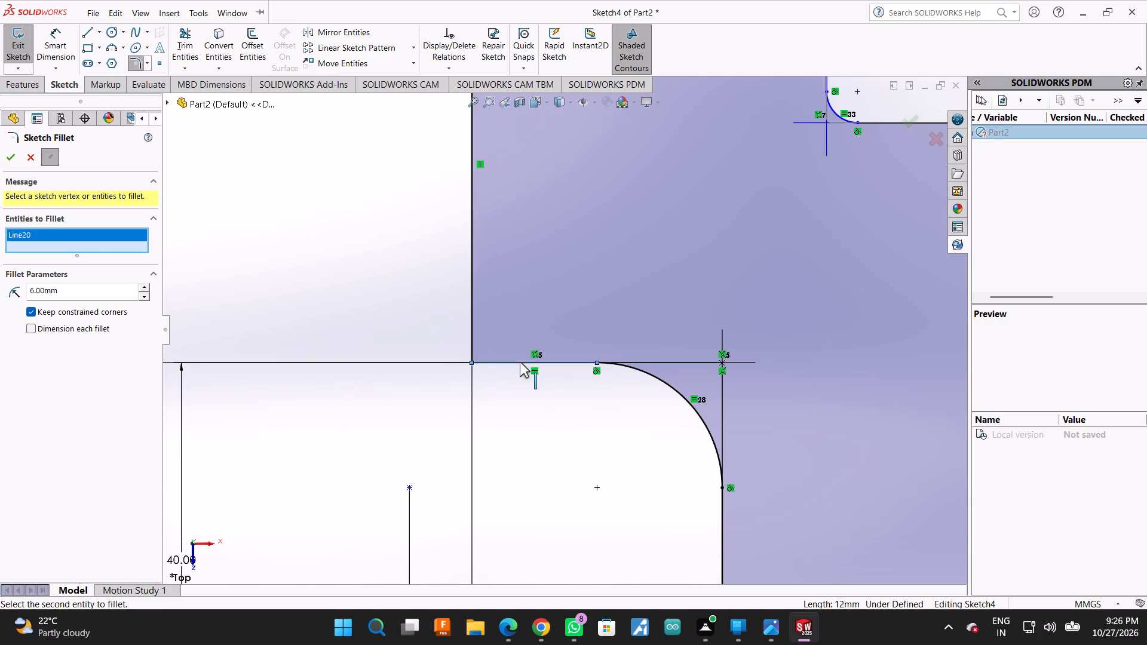
pyautogui.click(471, 327)
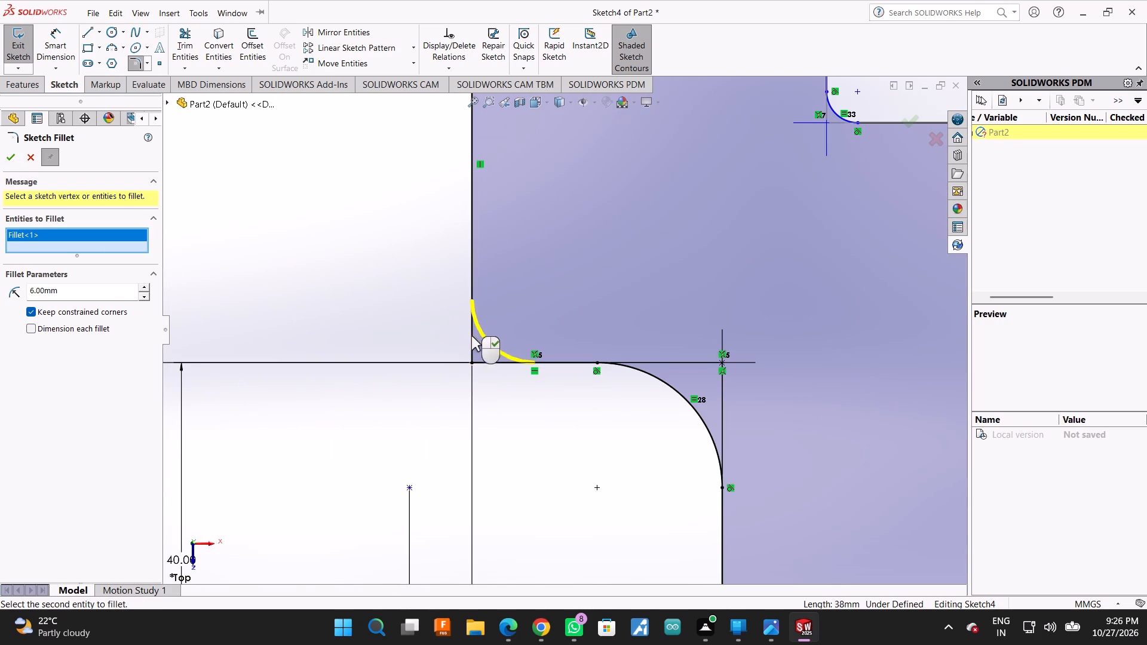
pyautogui.scroll(2, 454, 381)
pyautogui.click(7, 161)
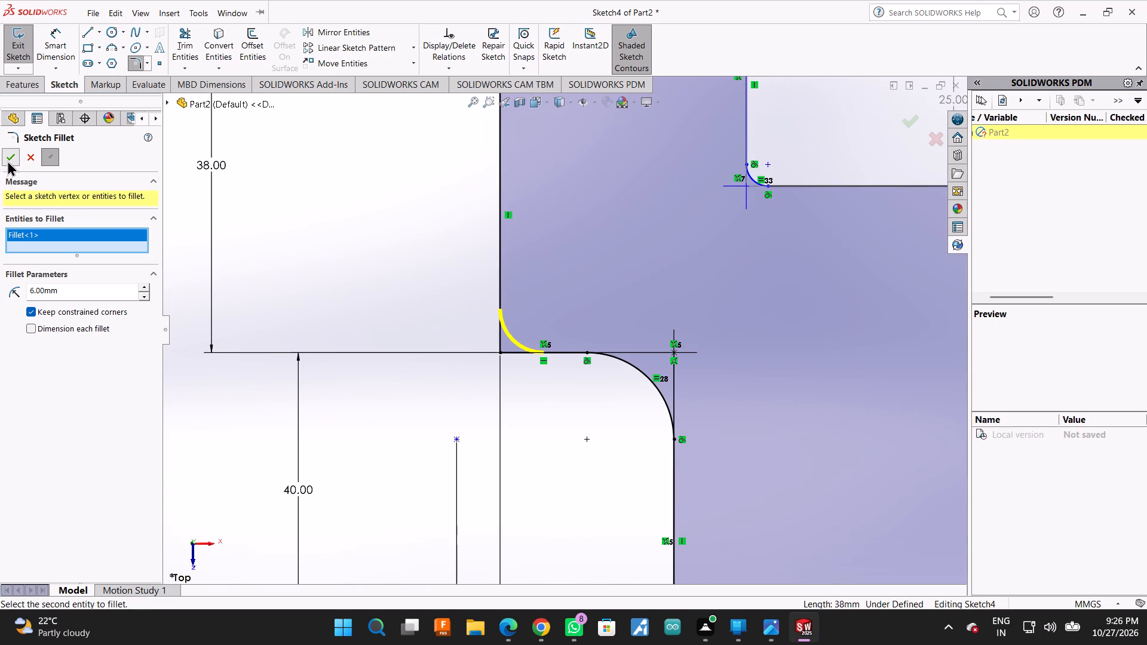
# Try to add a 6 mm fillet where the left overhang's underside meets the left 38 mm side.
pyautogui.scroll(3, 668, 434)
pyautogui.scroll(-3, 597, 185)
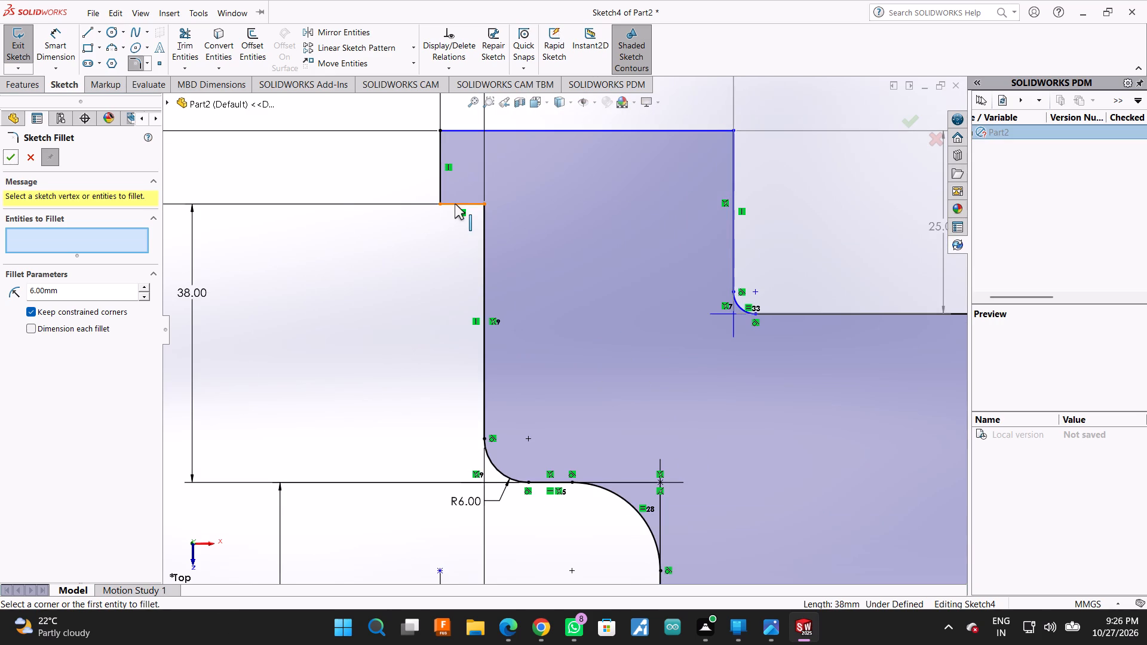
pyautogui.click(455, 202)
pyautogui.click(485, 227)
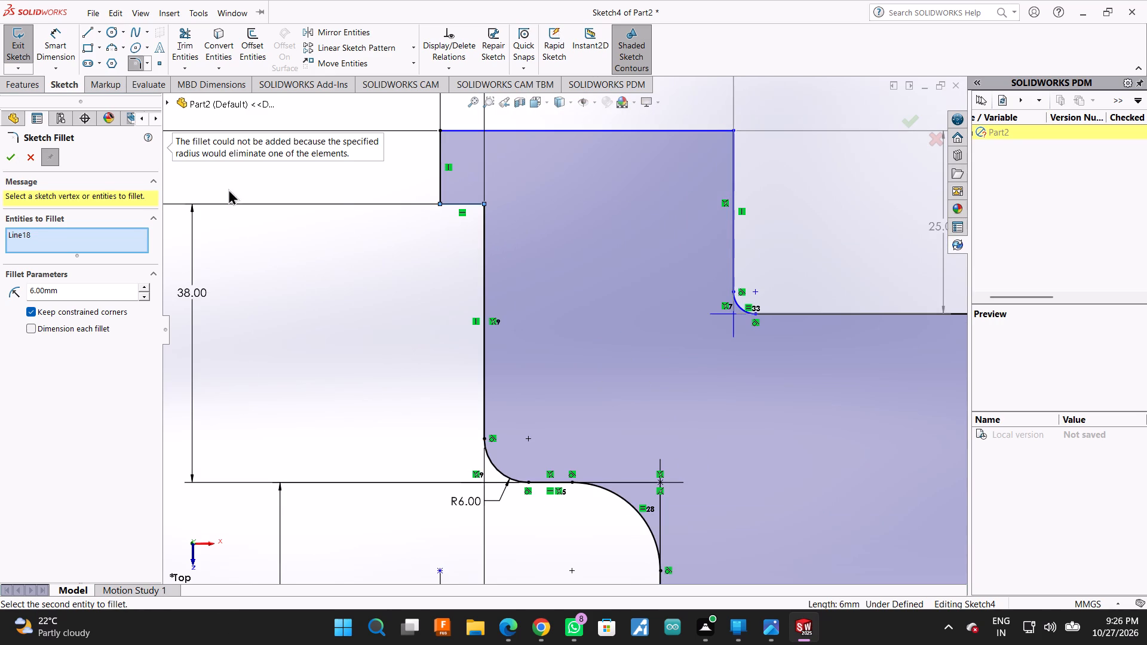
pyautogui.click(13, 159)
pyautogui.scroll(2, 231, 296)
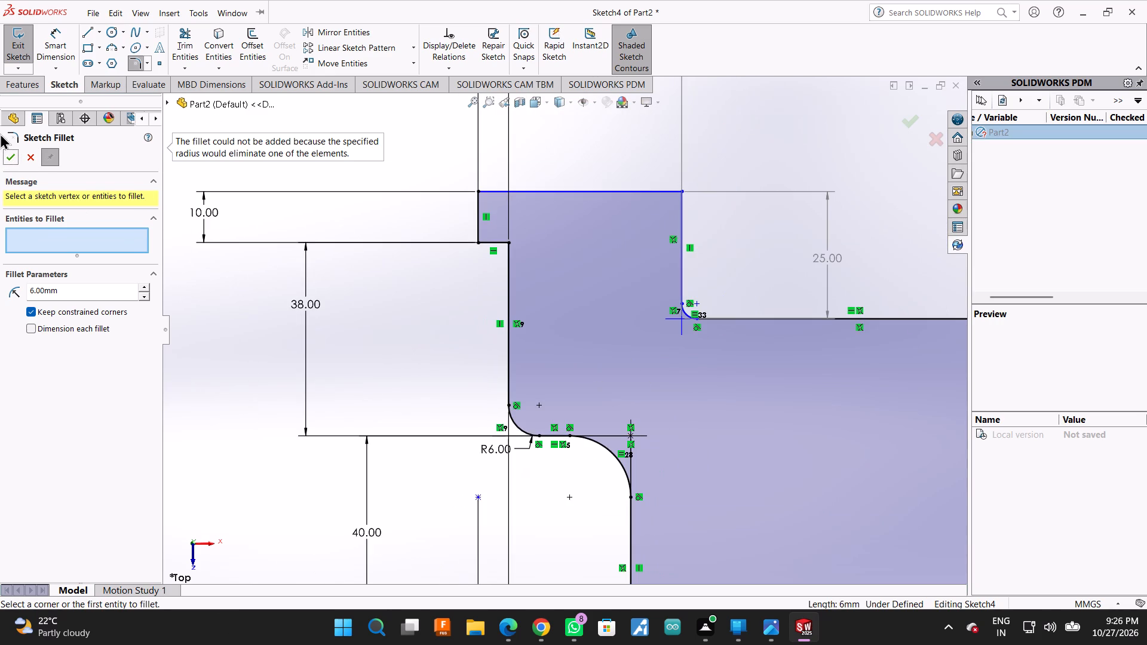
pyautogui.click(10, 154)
# Examine the whole plate profile, comparing the fillets, steps and dimensions on its left and right sides.
pyautogui.scroll(3, 306, 309)
pyautogui.scroll(-1, 1018, 308)
pyautogui.scroll(-3, 887, 376)
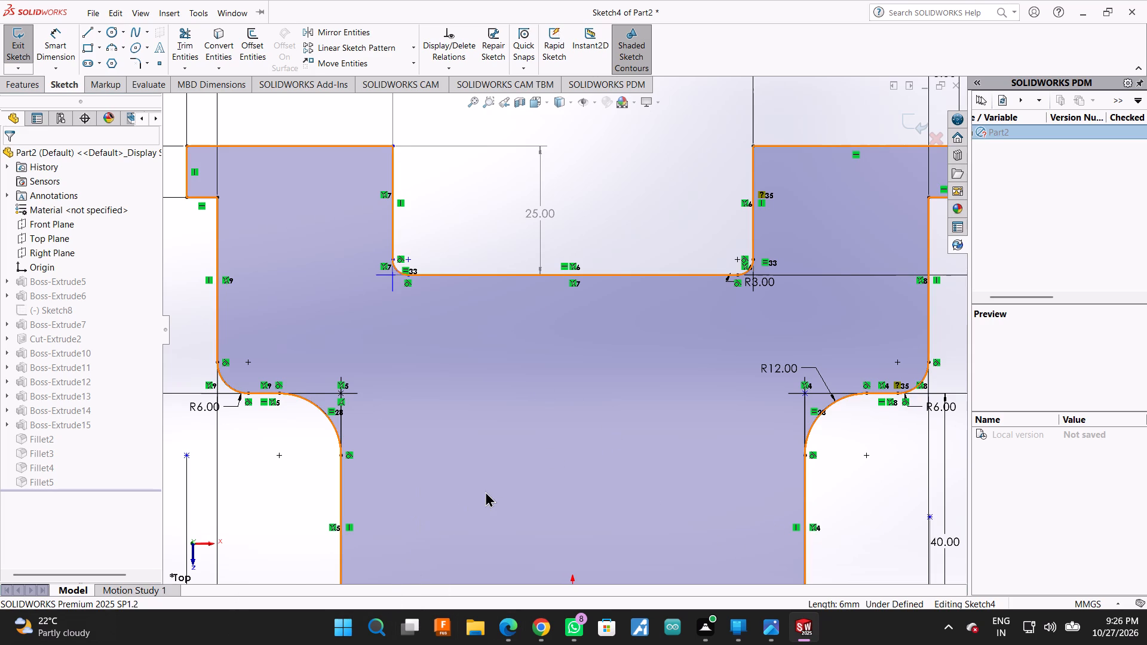
pyautogui.scroll(2, 315, 328)
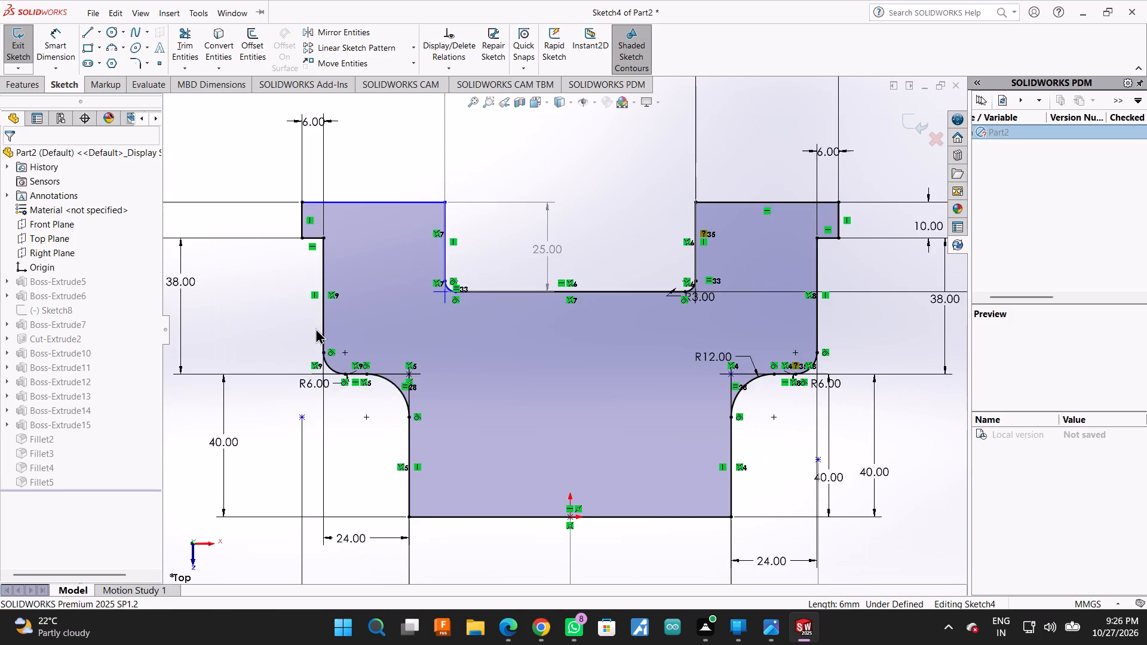
pyautogui.scroll(1, 315, 328)
pyautogui.scroll(-3, 328, 277)
pyautogui.scroll(4, 270, 317)
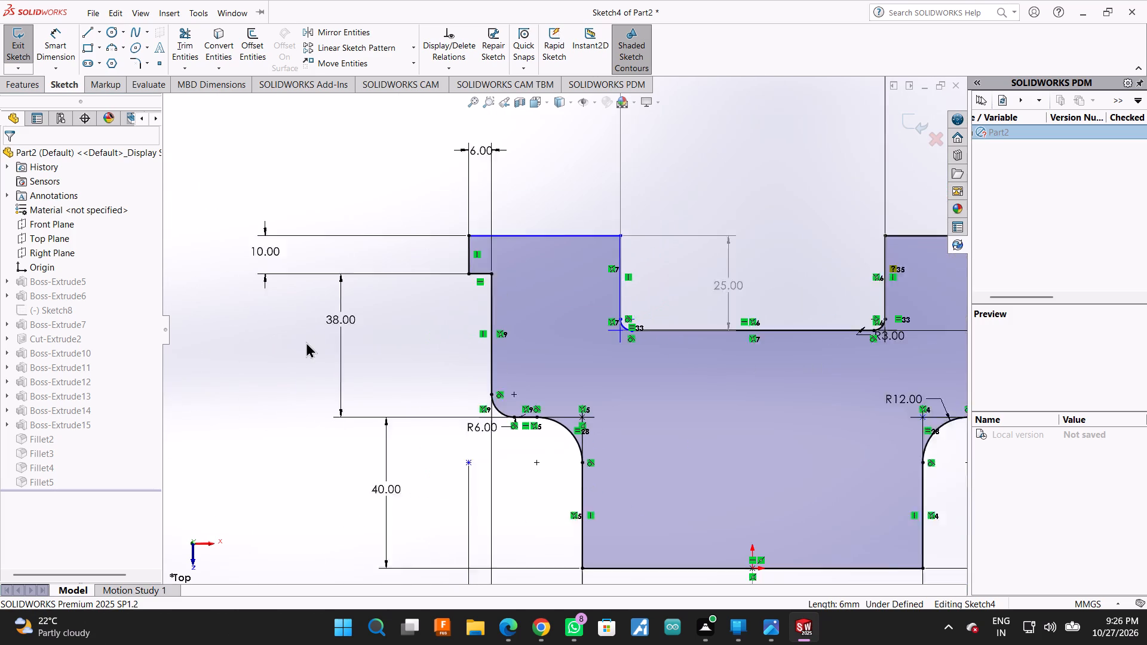
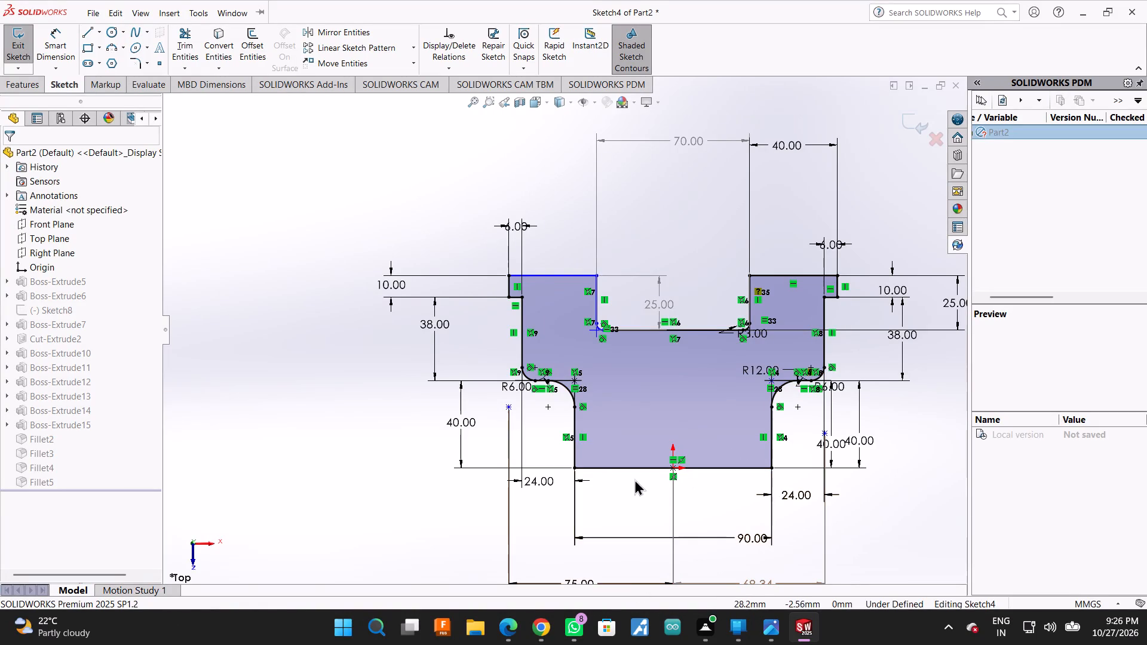
# Exit the base plate sketch Sketch4, choosing to stop the rebuild and repair Sketch11.
pyautogui.click(918, 132)
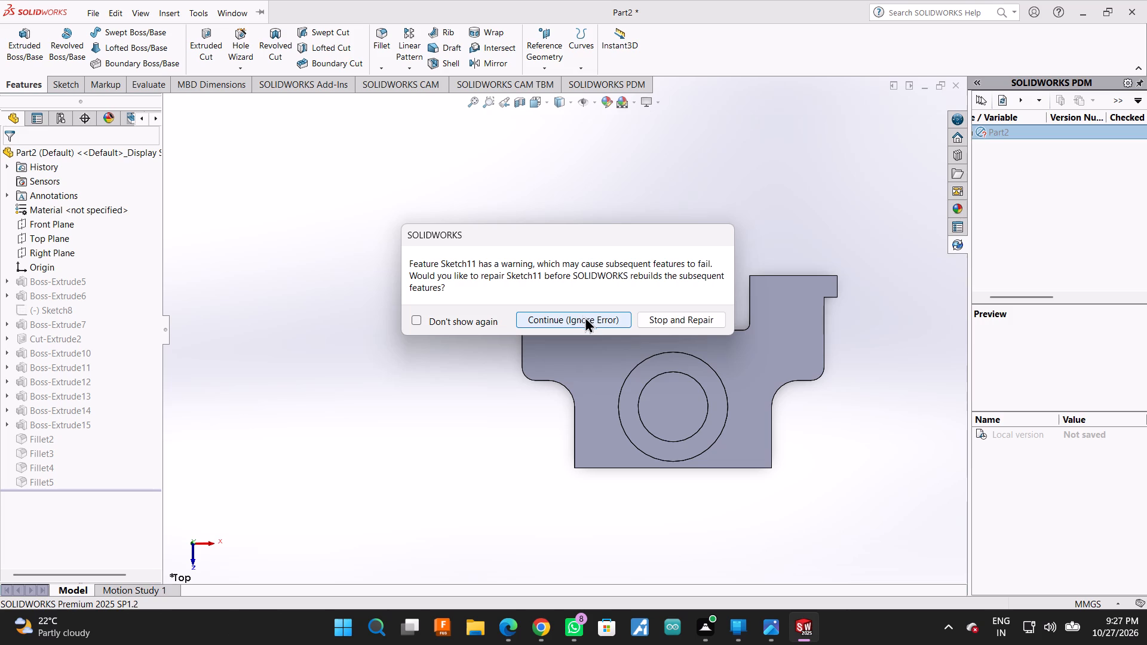
pyautogui.click(689, 320)
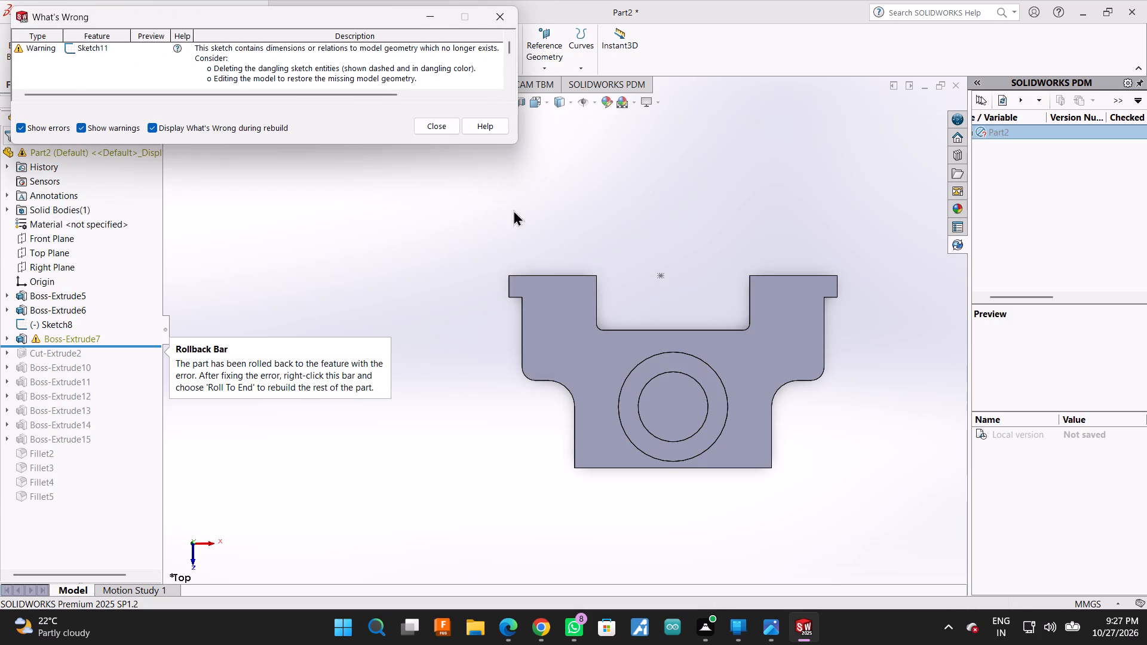
pyautogui.click(444, 129)
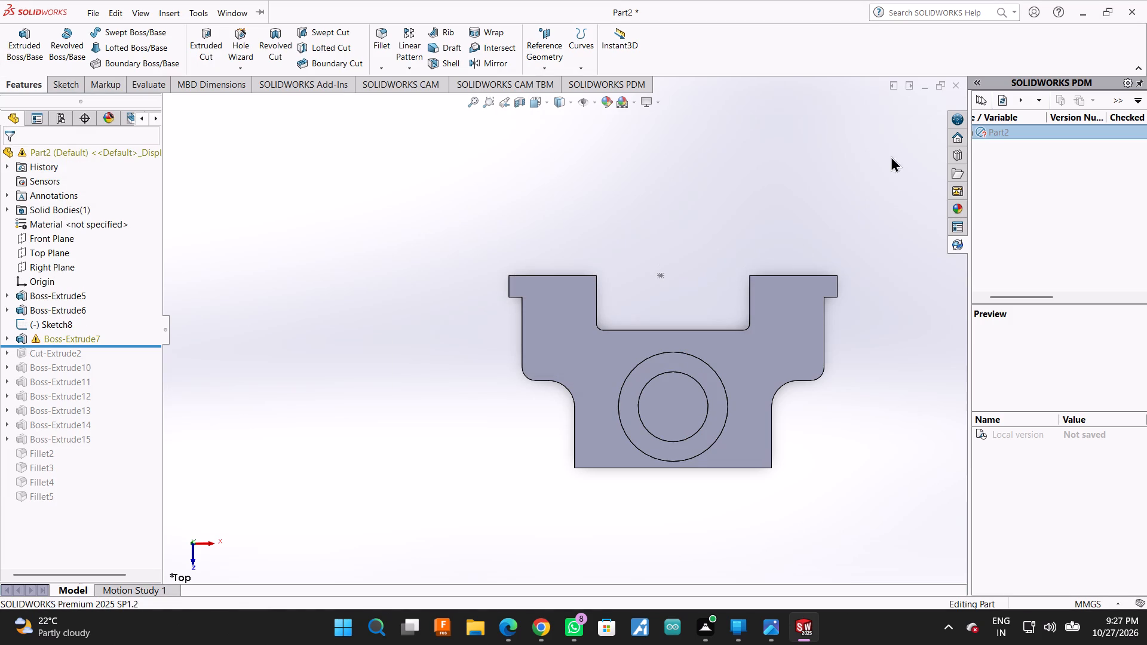
# Open the profile sketch of the flagged Boss-Extrude7 feature for editing.
pyautogui.moveTo(790, 417); pyautogui.dragTo(781, 414, button='middle')
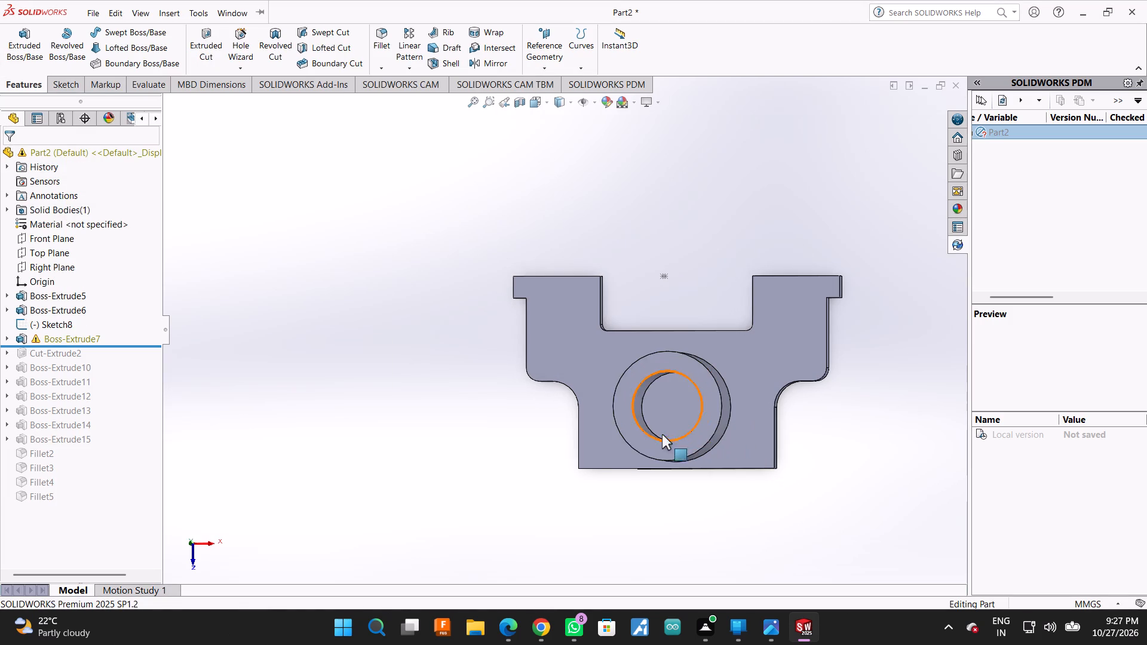
pyautogui.middleClick(658, 434)
pyautogui.moveTo(799, 340); pyautogui.dragTo(741, 376, button='middle')
pyautogui.moveTo(735, 379); pyautogui.dragTo(714, 392, button='middle')
pyautogui.middleClick(711, 407)
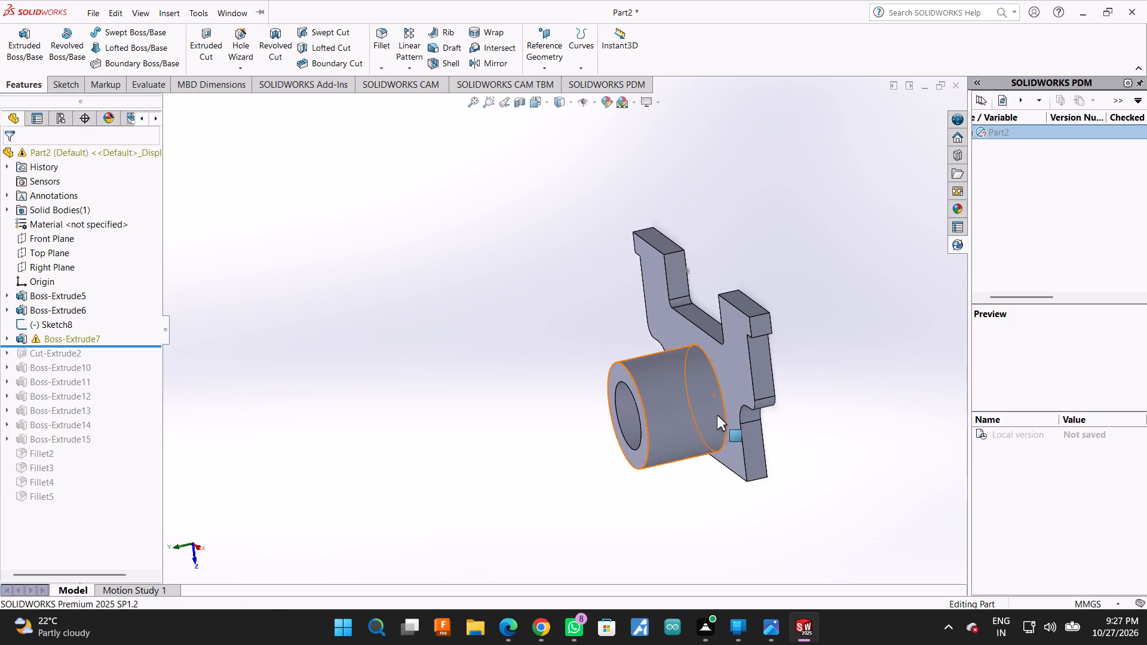
pyautogui.scroll(1, 777, 385)
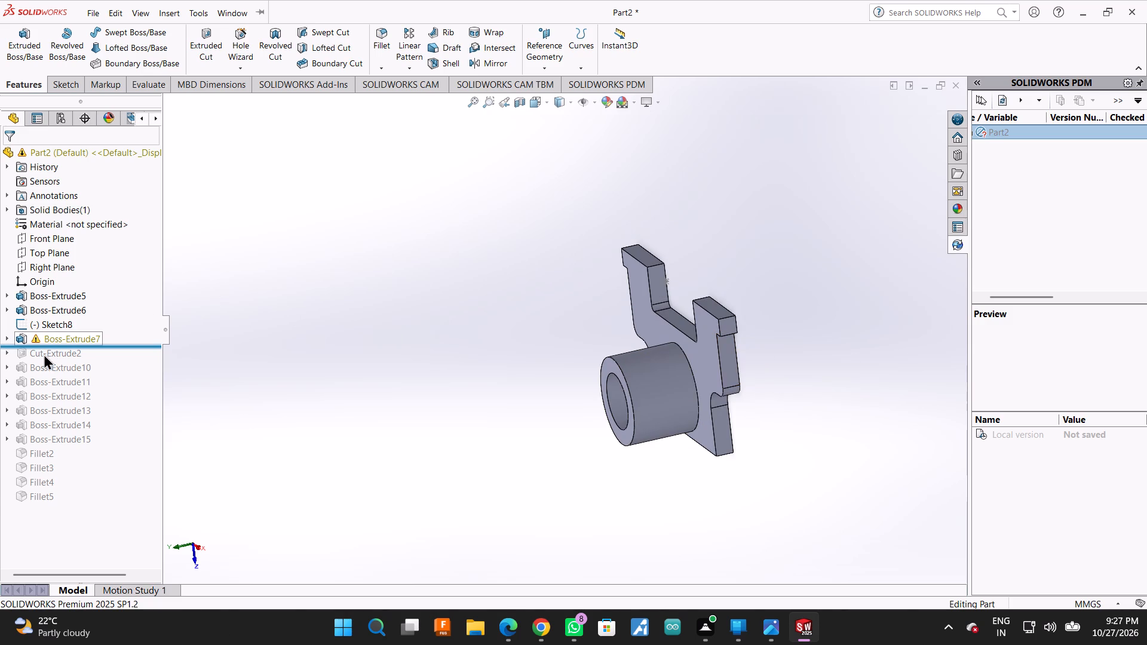
pyautogui.rightClick(45, 339)
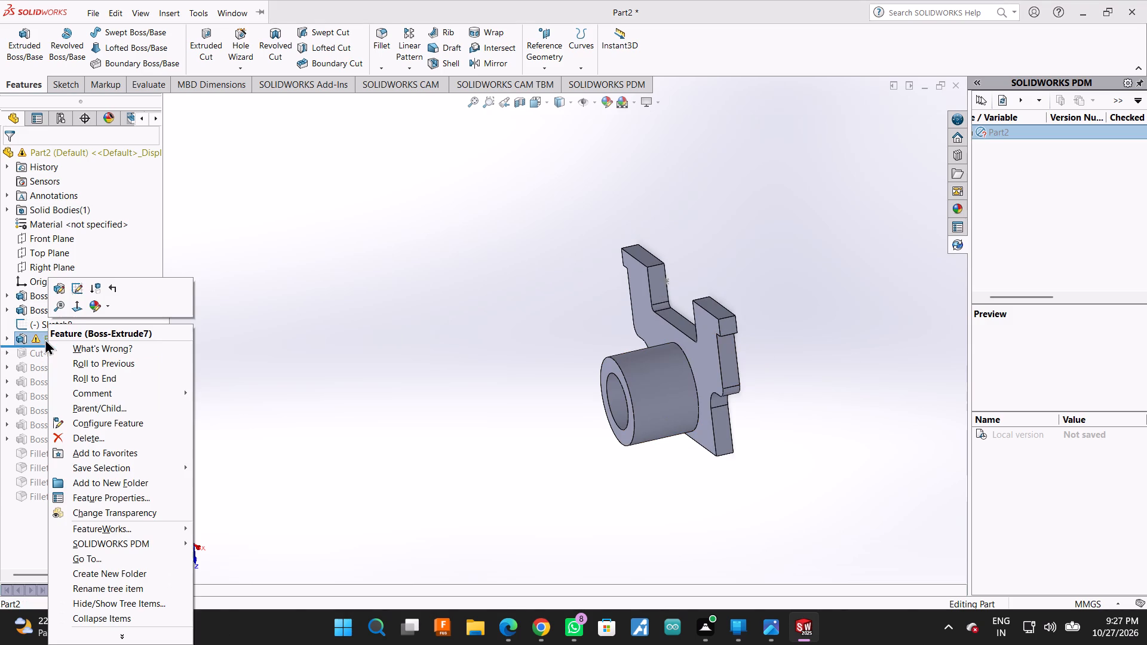
pyautogui.click(81, 297)
# Apply 6 mm sketch fillets to the two corners where the undersides of the upper flanges meet the vertical walls.
pyautogui.scroll(1, 490, 449)
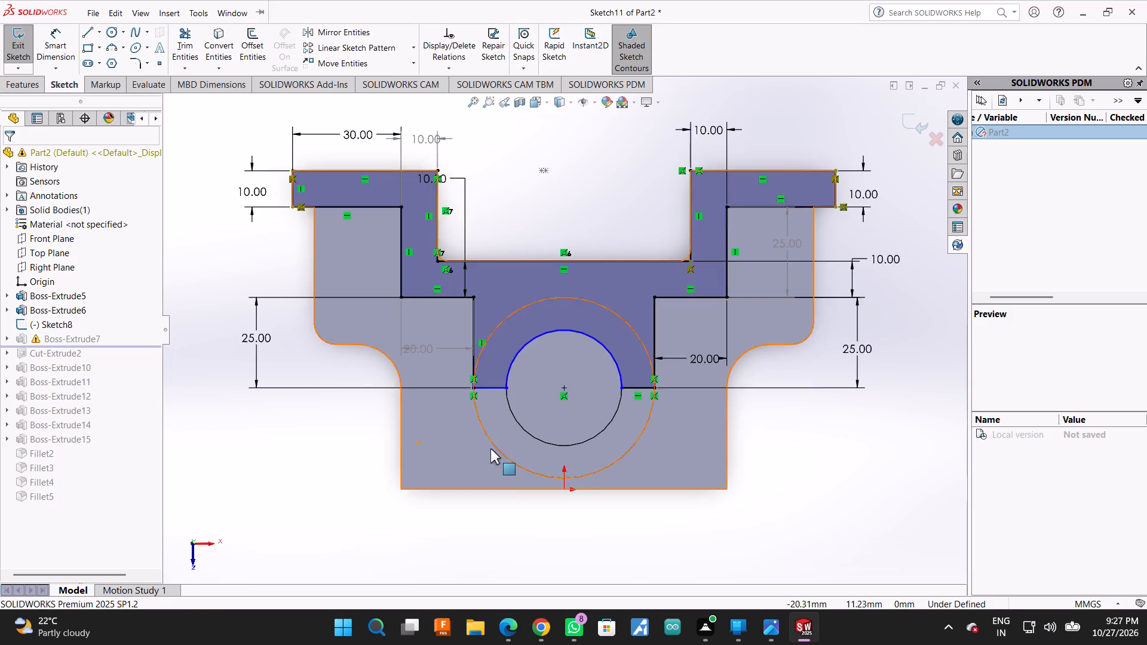
pyautogui.scroll(1, 490, 449)
pyautogui.scroll(-1, 490, 449)
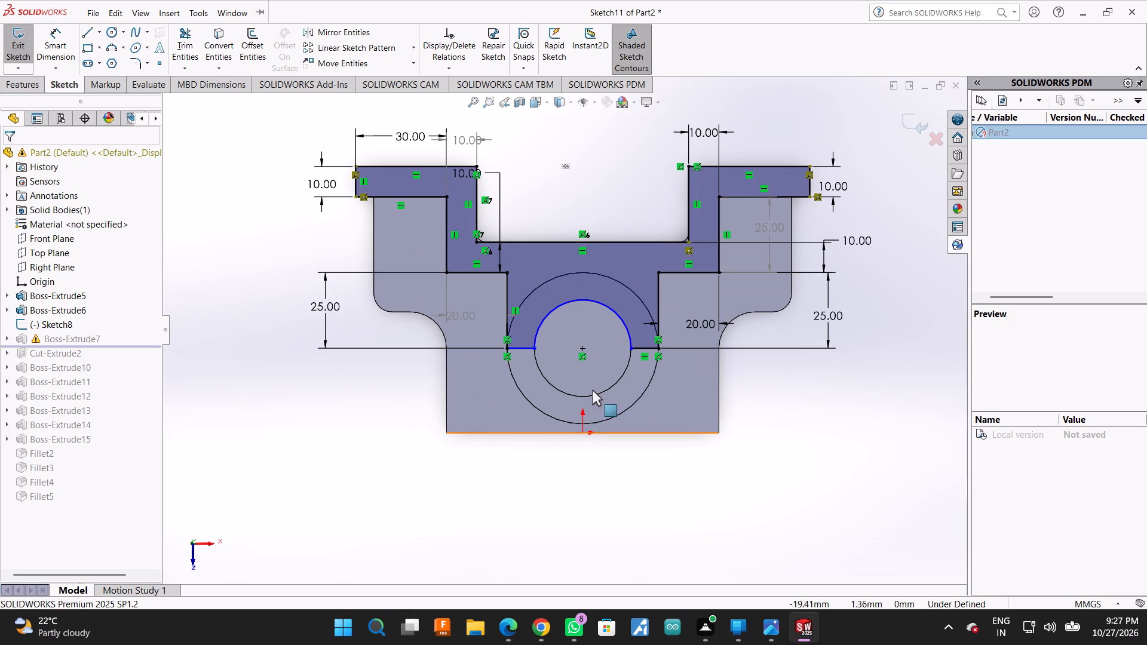
pyautogui.scroll(-1, 712, 217)
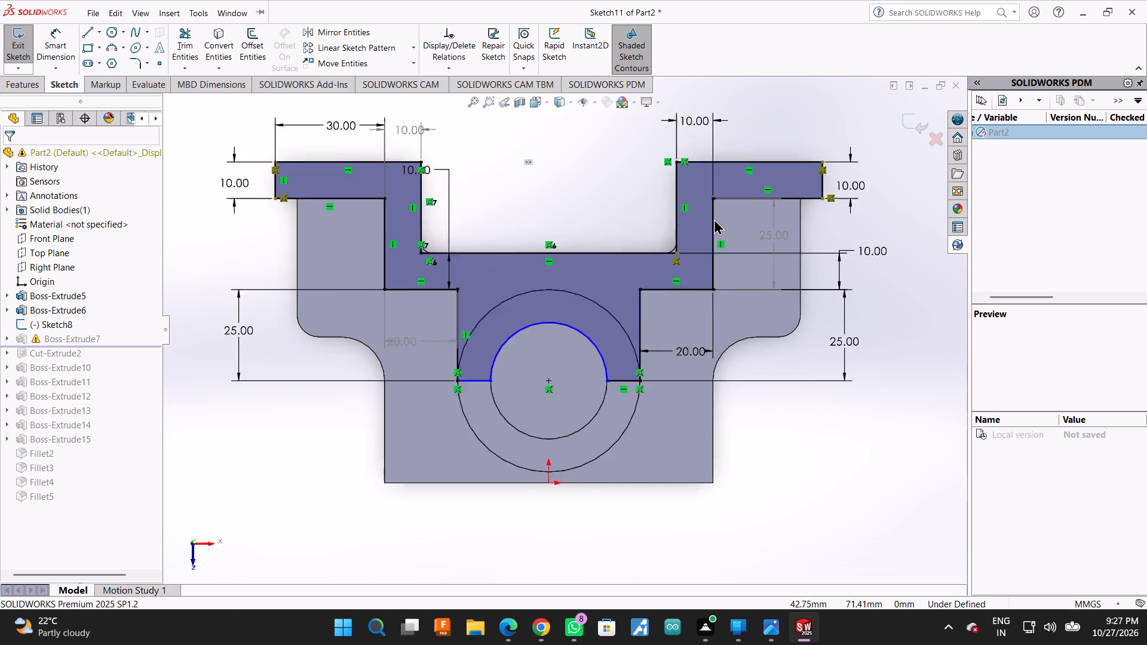
pyautogui.scroll(-1, 714, 219)
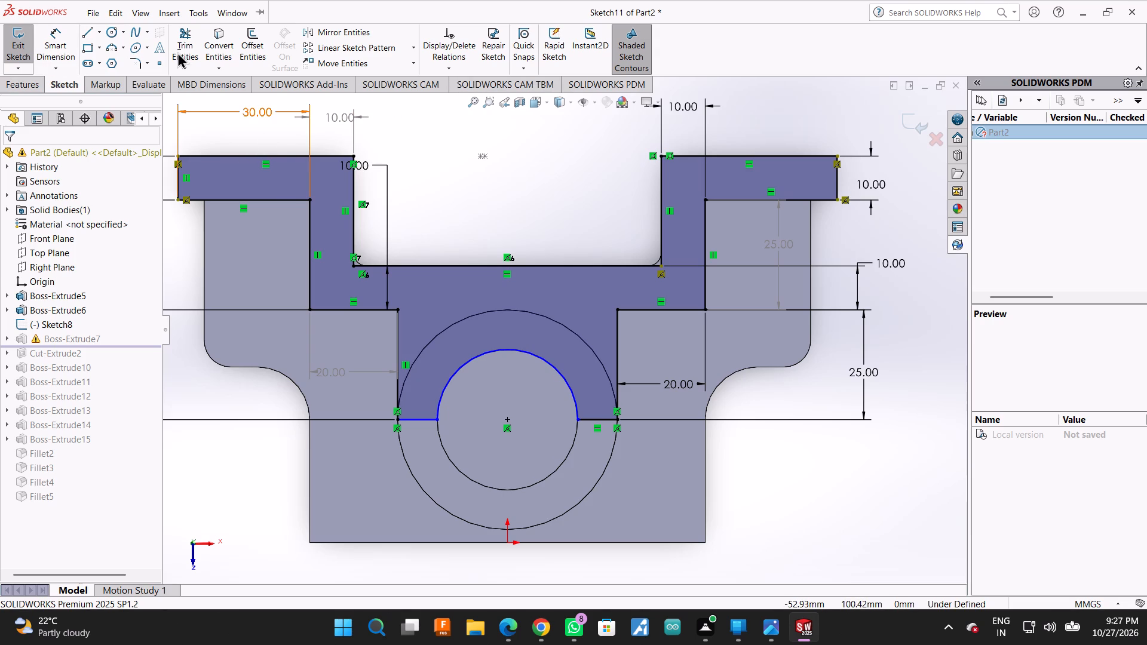
pyautogui.click(32, 85)
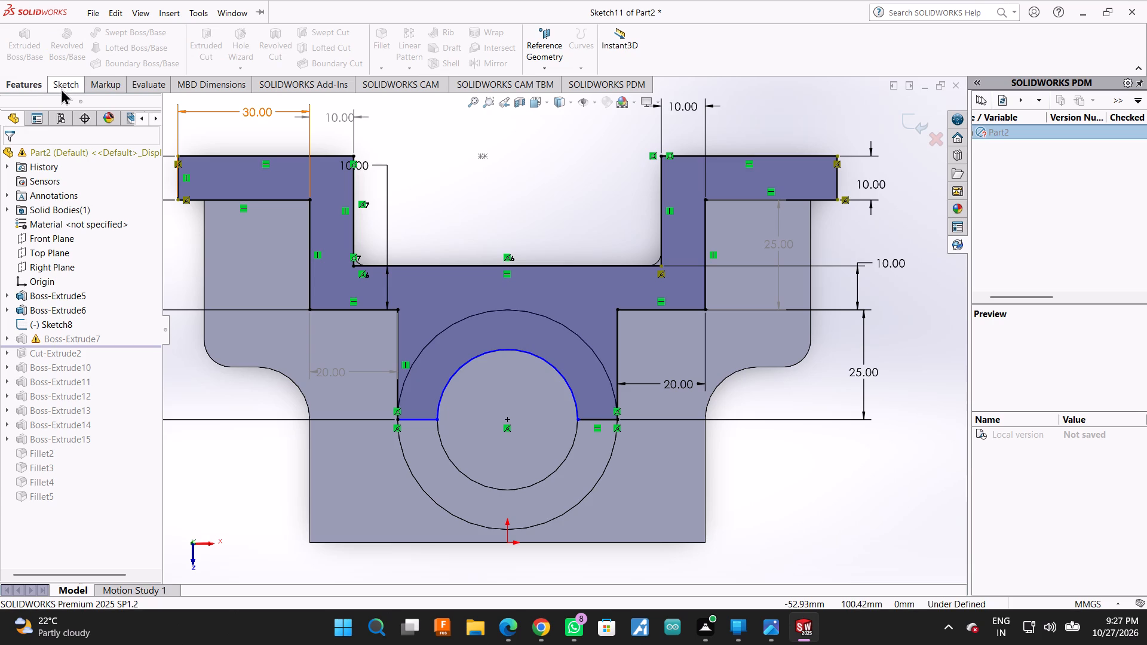
pyautogui.click(61, 88)
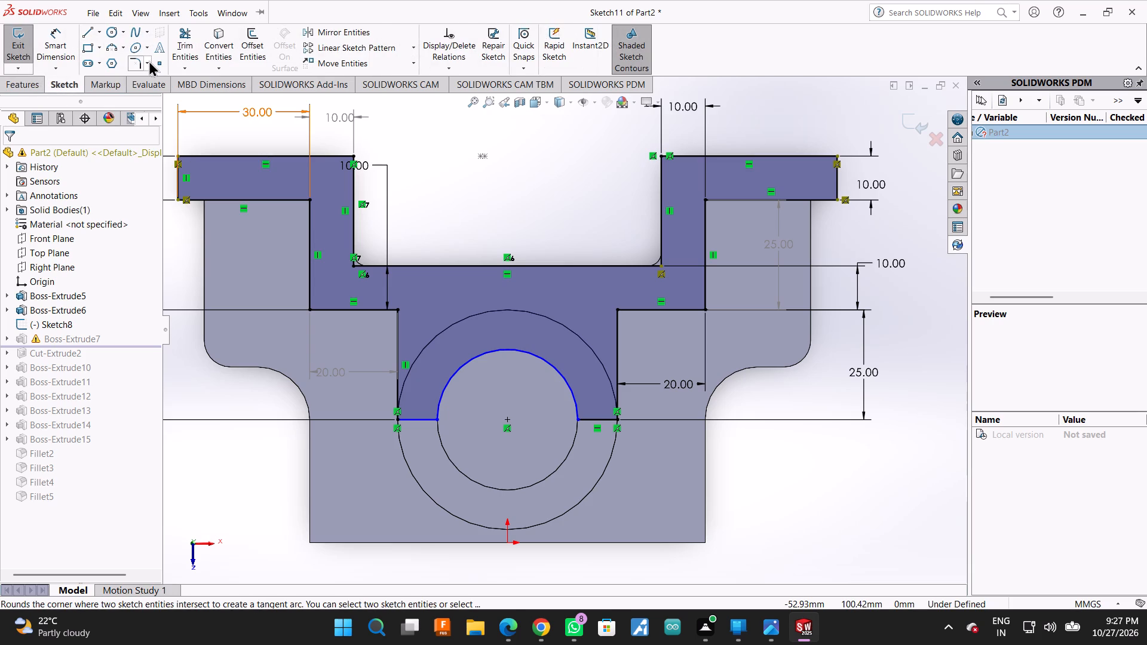
pyautogui.click(141, 59)
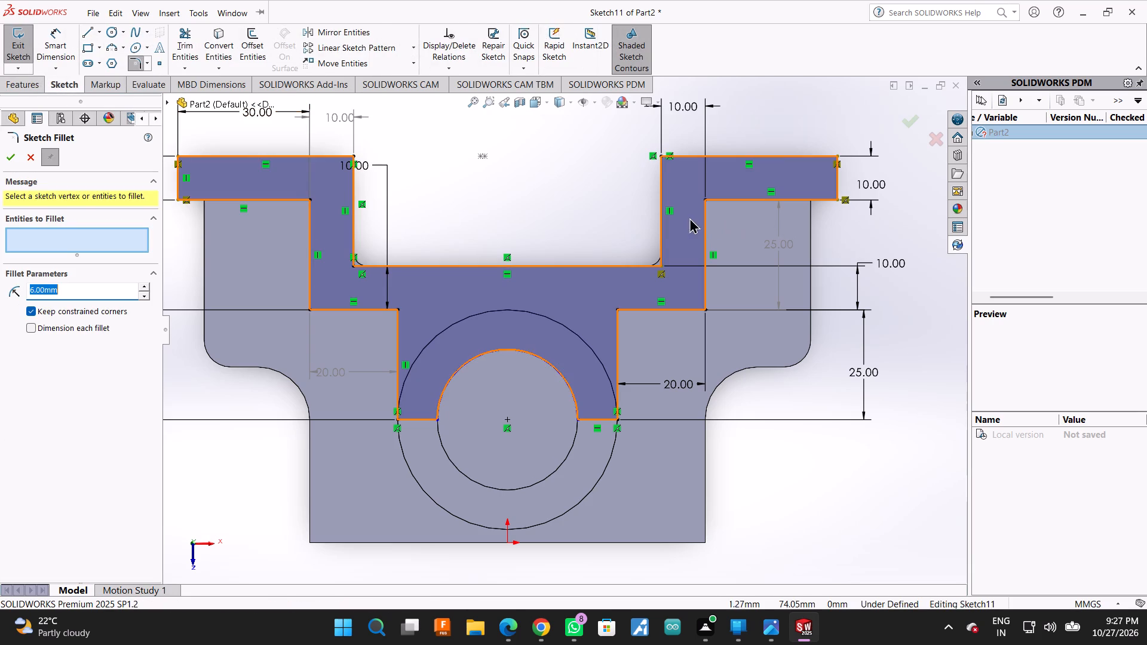
pyautogui.click(703, 219)
pyautogui.click(720, 202)
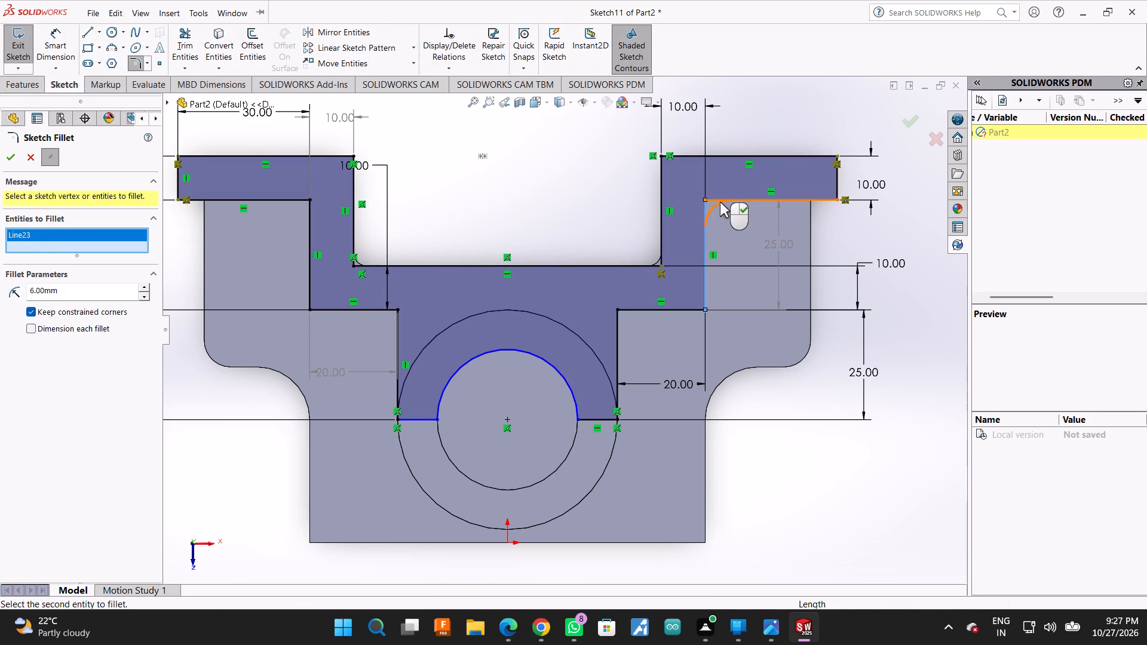
pyautogui.click(309, 225)
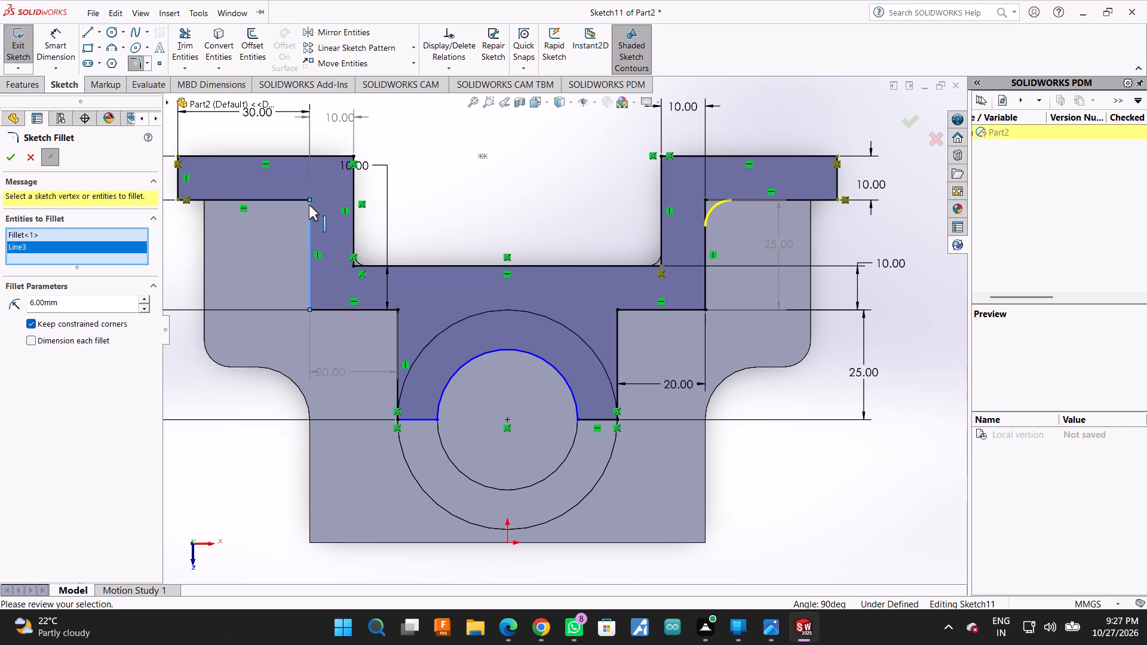
pyautogui.click(303, 199)
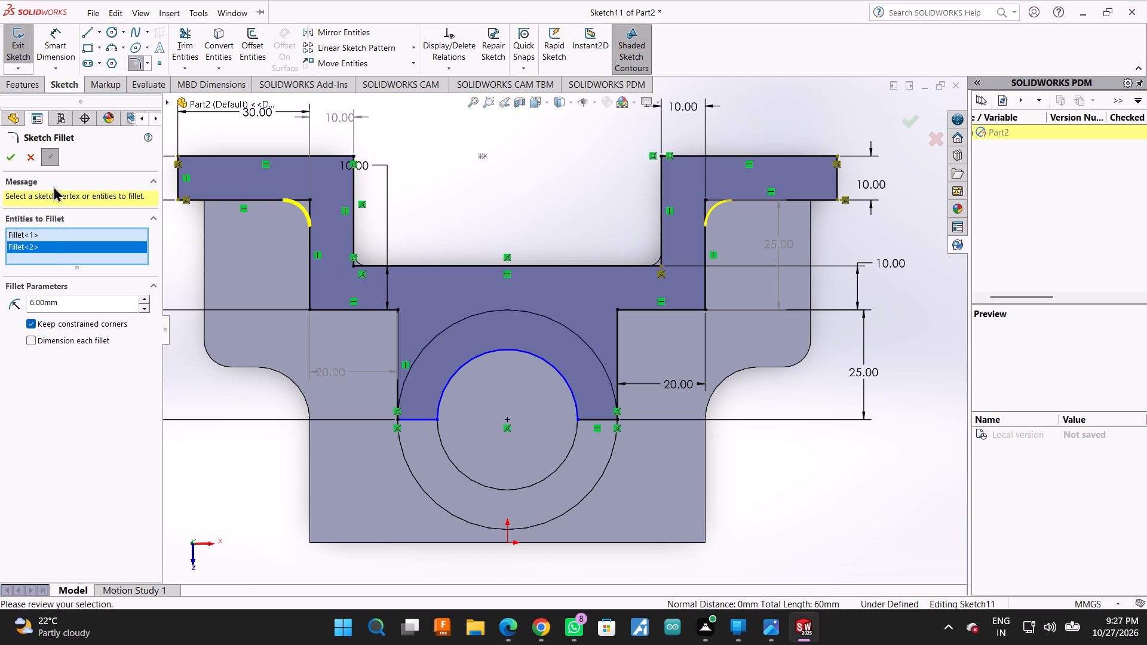
pyautogui.moveTo(23, 170); pyautogui.dragTo(6, 158)
pyautogui.moveTo(6, 158); pyautogui.dragTo(25, 160)
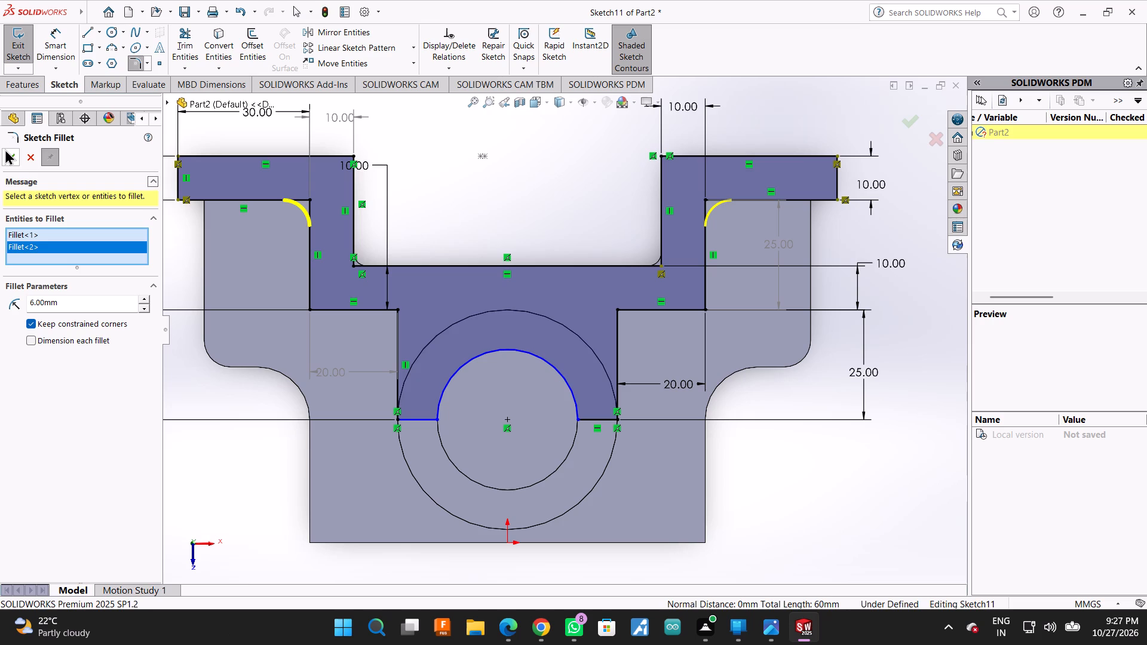
pyautogui.click(8, 153)
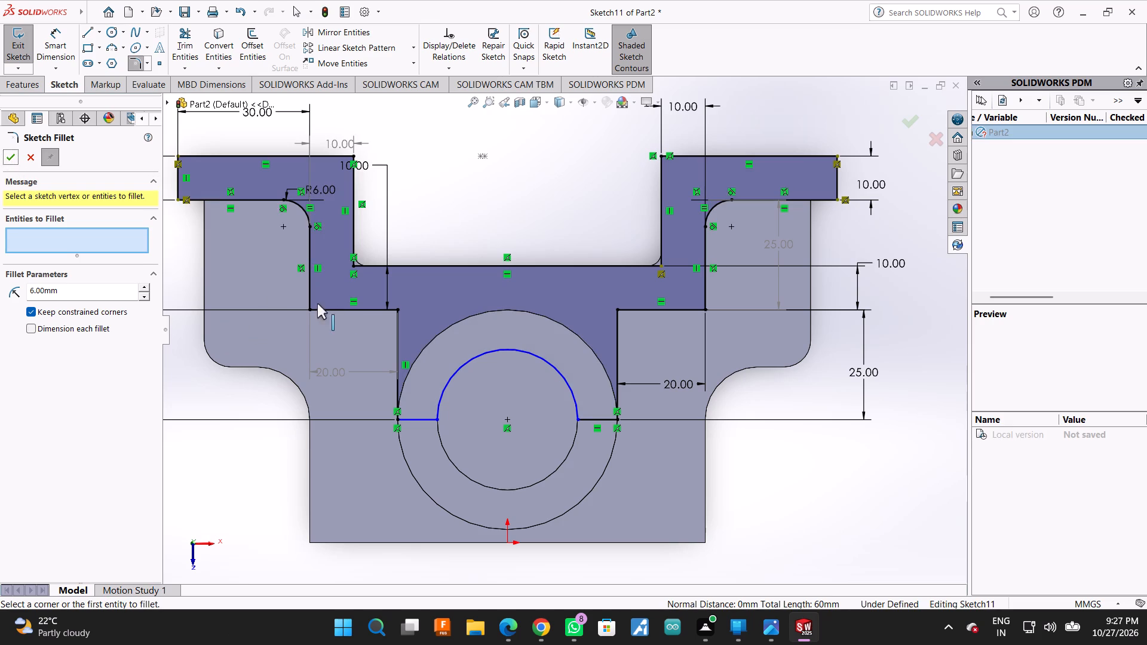
# Apply 3 mm sketch fillets to the two corners where the lower ledges meet the vertical sides beside the cylindrical boss.
pyautogui.click(341, 307)
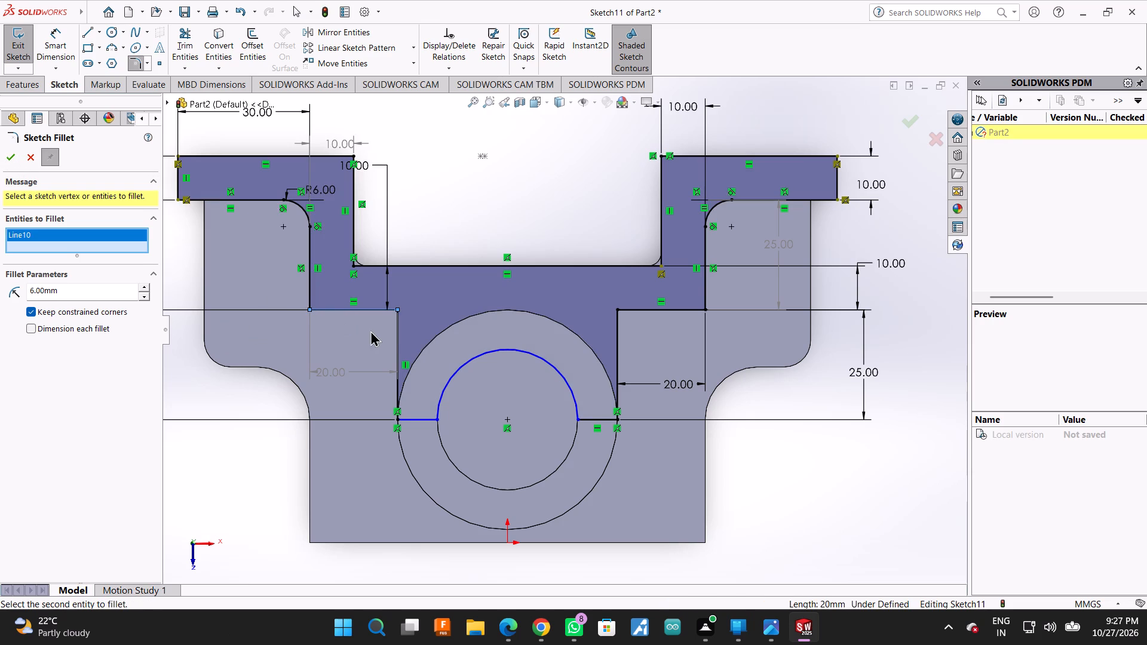
pyautogui.click(395, 325)
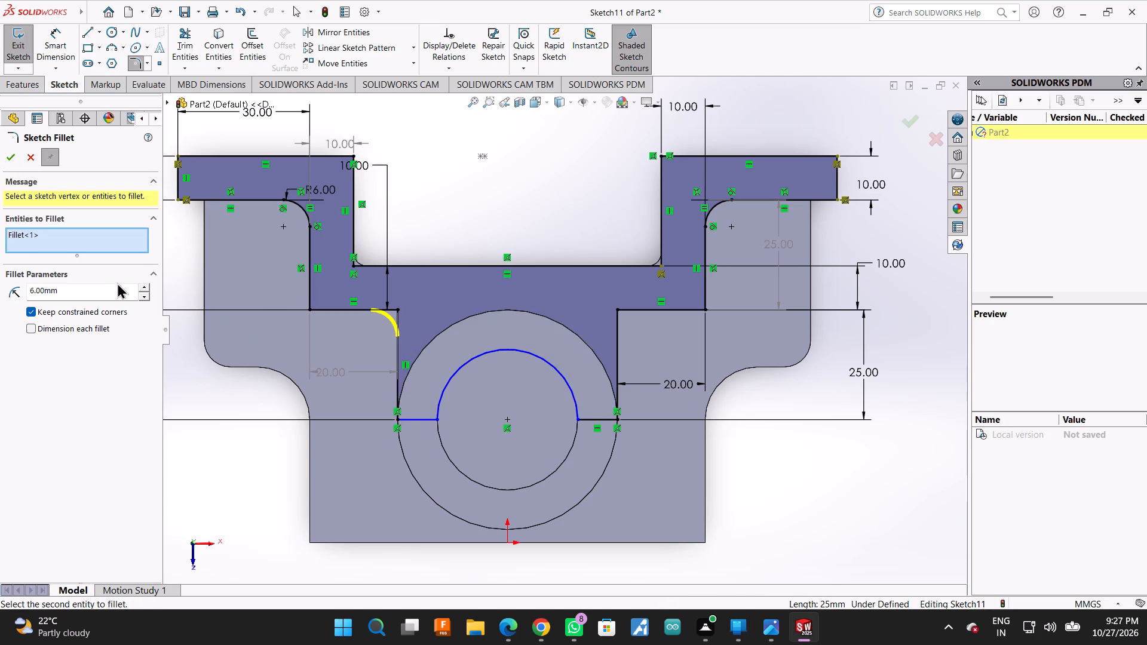
pyautogui.doubleClick(116, 283)
pyautogui.doubleClick(115, 286)
pyautogui.press('3')
pyautogui.click(617, 332)
pyautogui.click(646, 307)
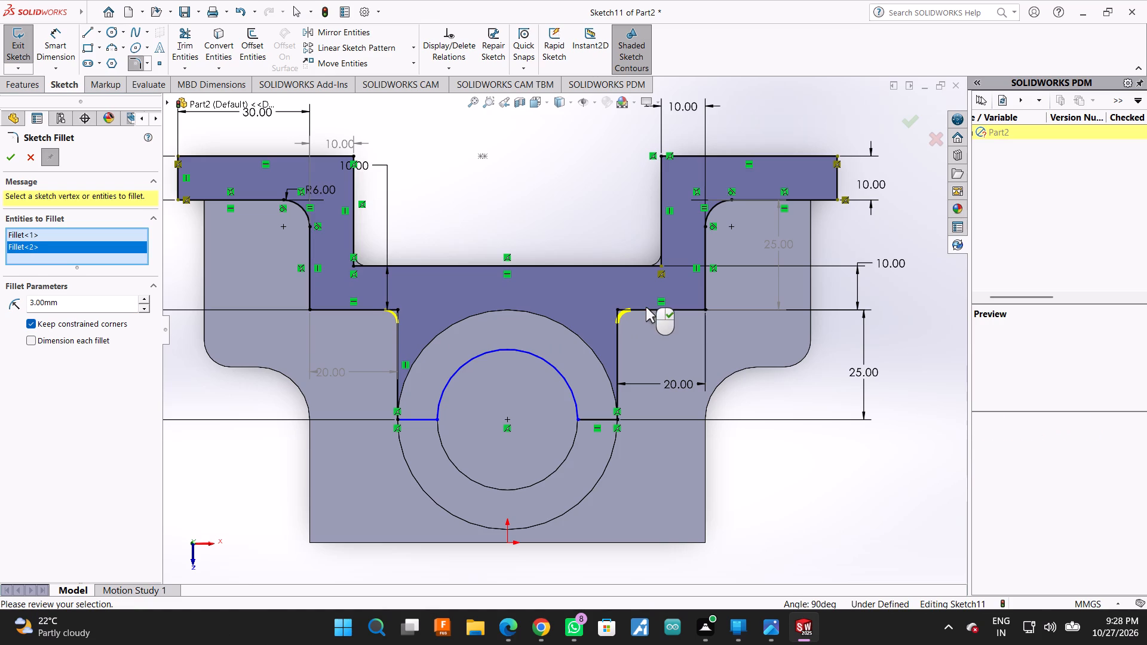
pyautogui.click(11, 159)
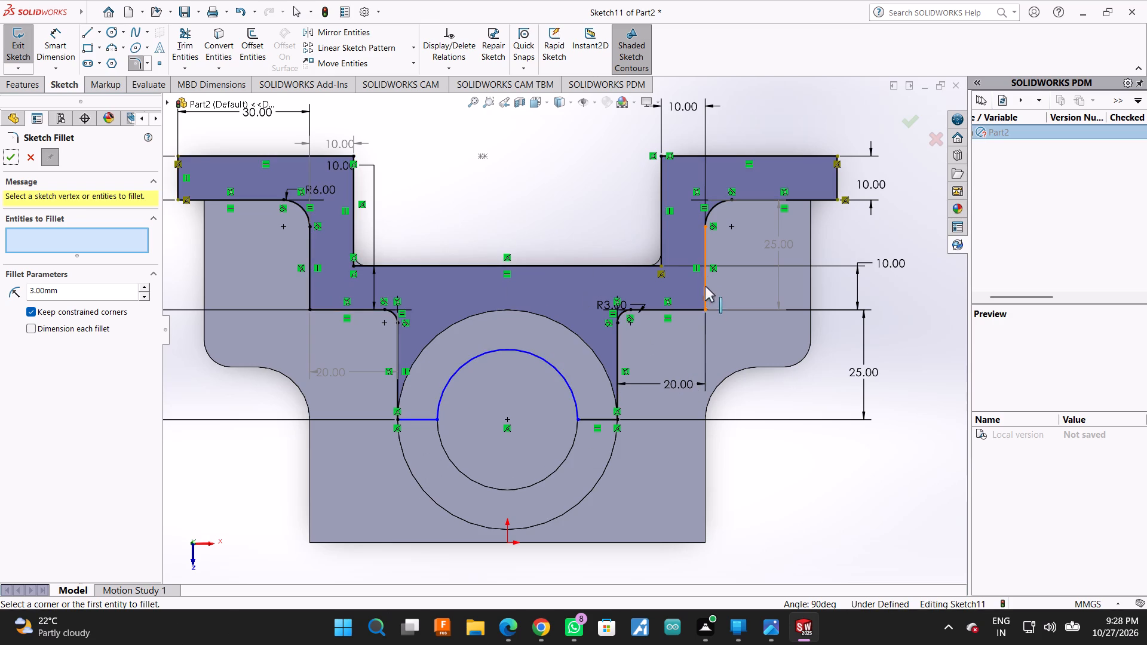
# Apply 12 mm sketch fillets to the two outer corners where the vertical walls meet the lower ledges.
pyautogui.click(694, 308)
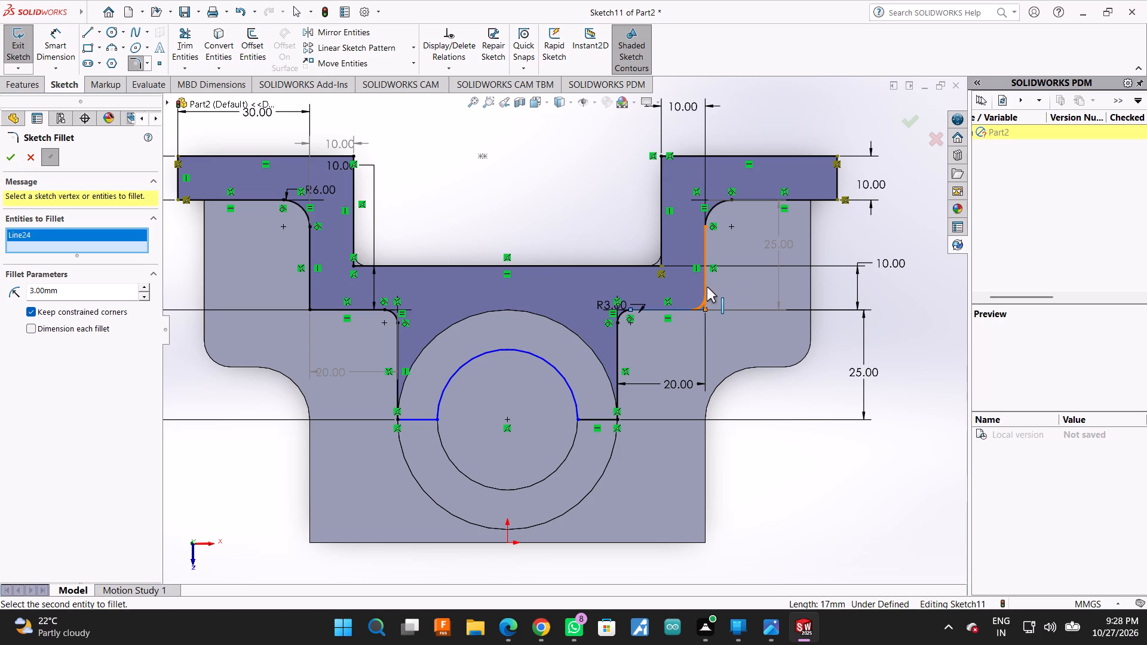
pyautogui.click(704, 288)
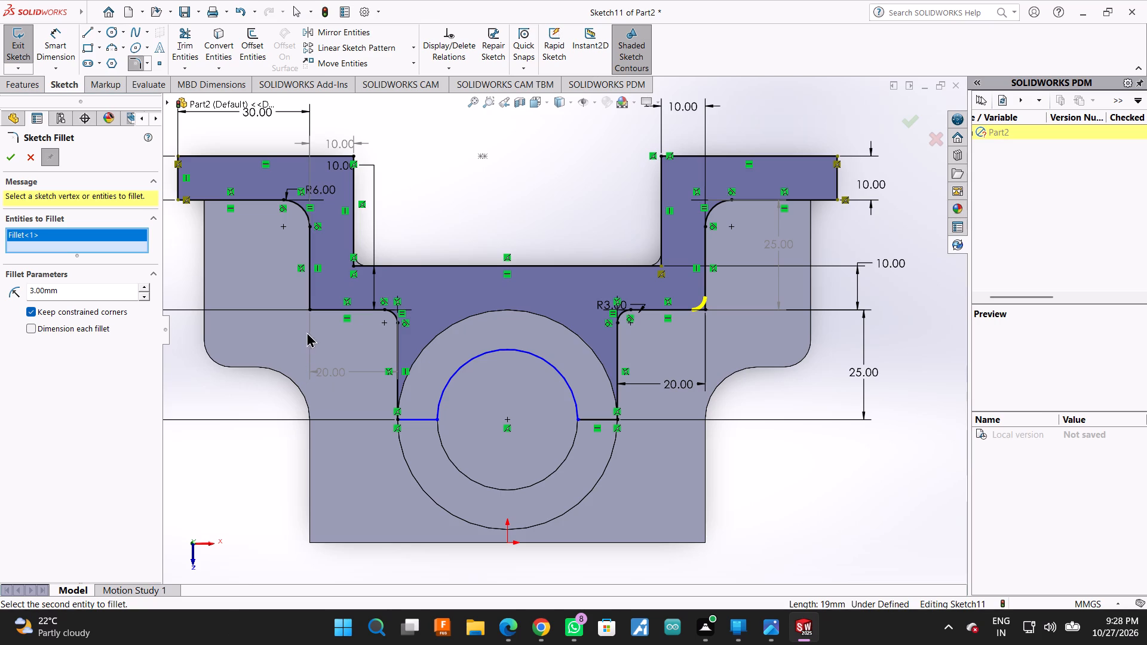
pyautogui.click(333, 312)
pyautogui.click(311, 291)
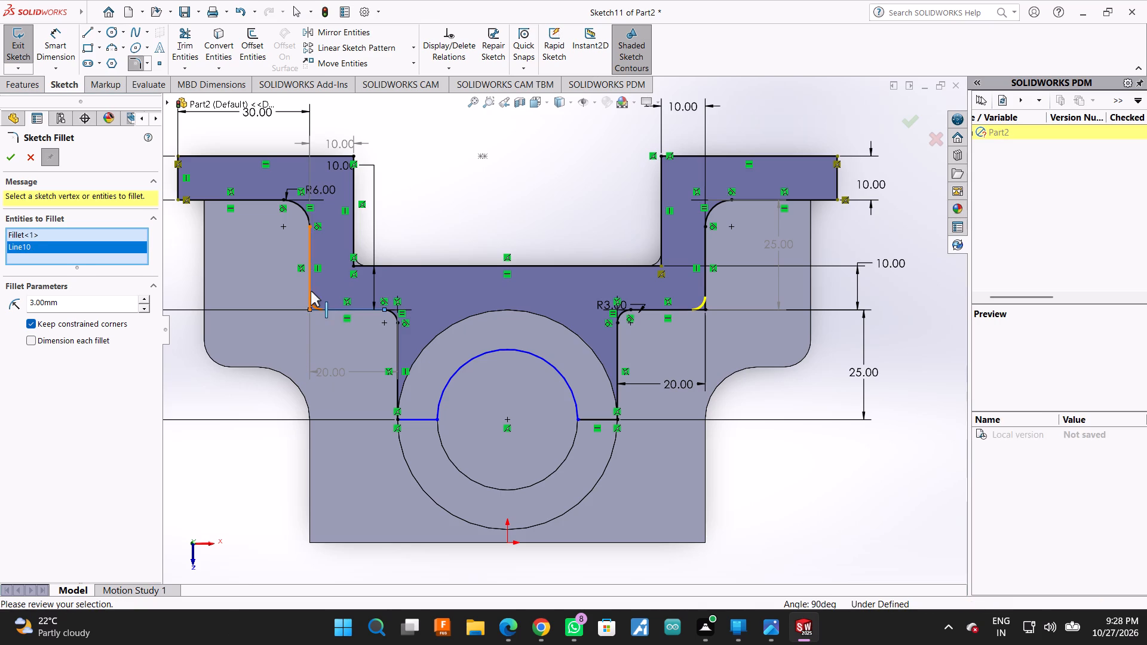
pyautogui.doubleClick(111, 306)
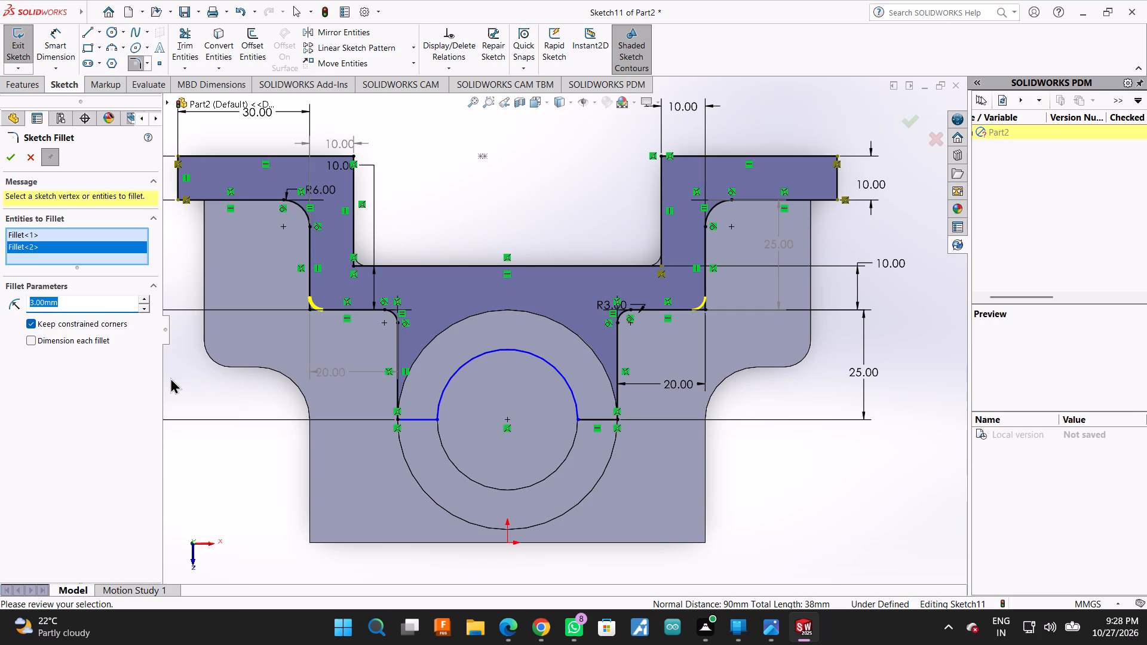
pyautogui.write('12')
pyautogui.press('Return')
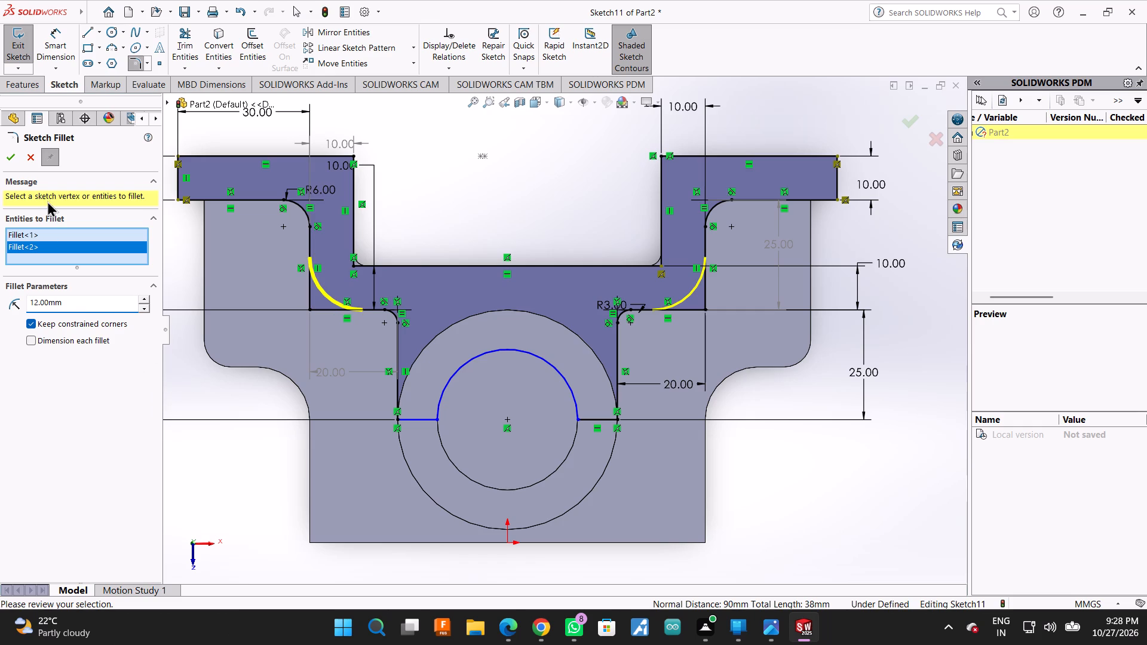
pyautogui.click(7, 158)
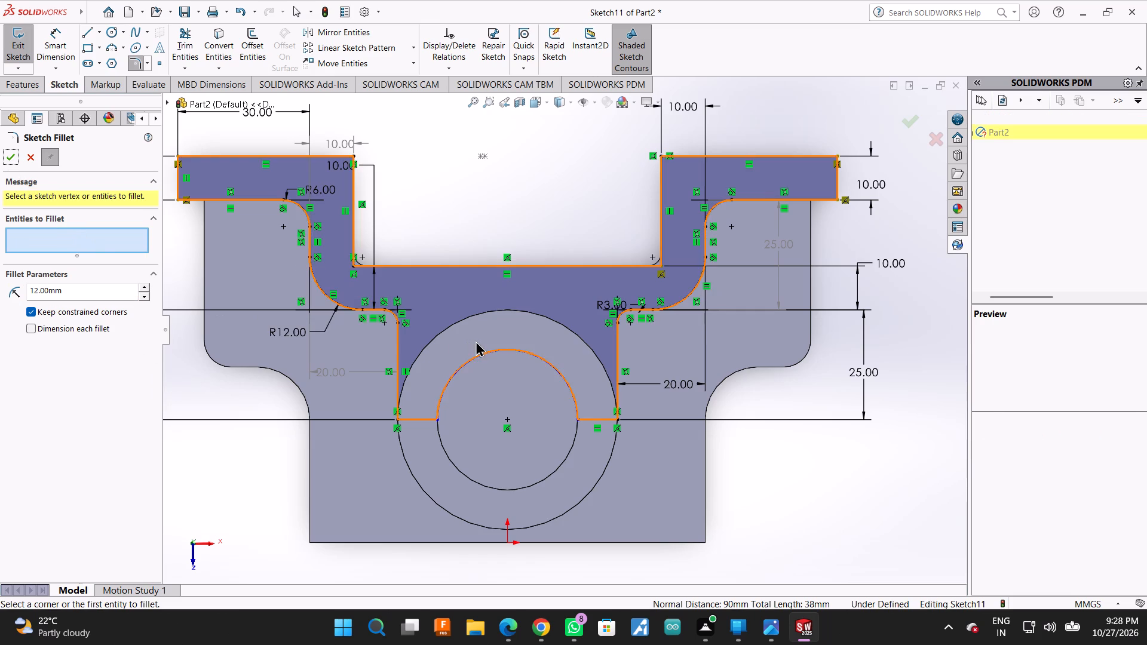
pyautogui.scroll(2, 476, 340)
pyautogui.scroll(-1, 476, 340)
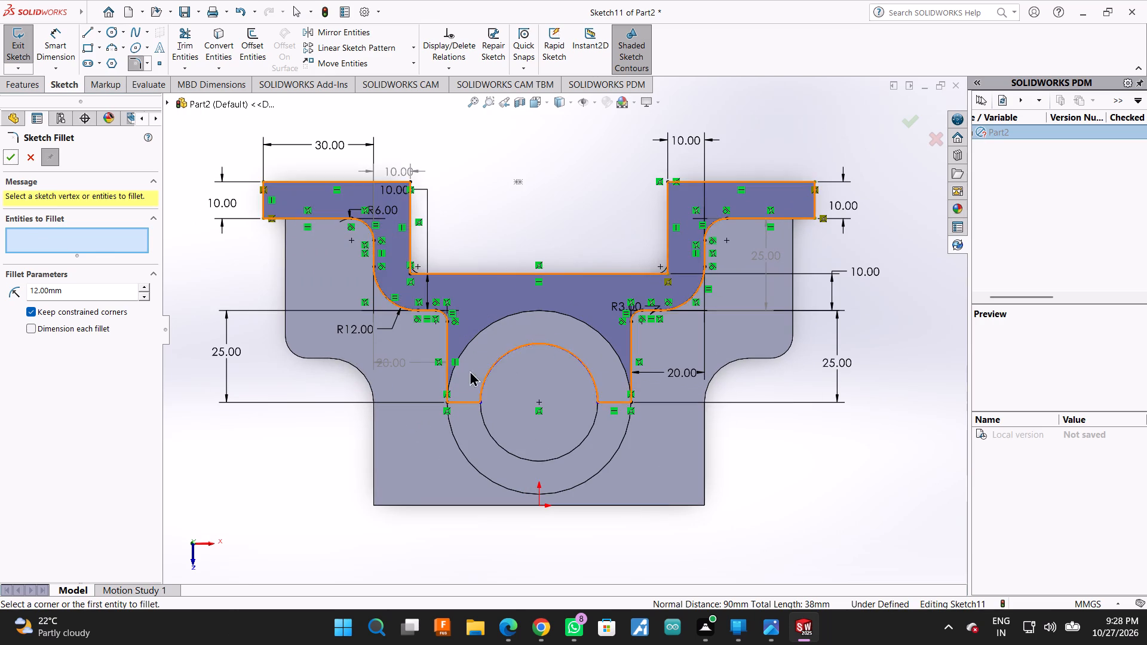
pyautogui.click(18, 155)
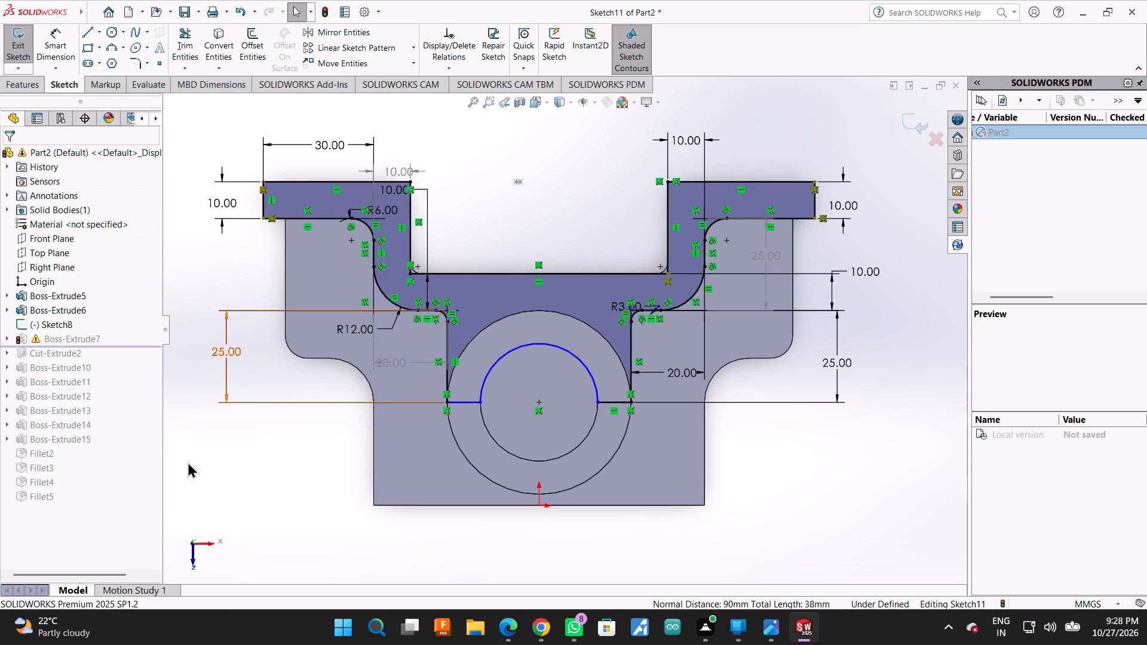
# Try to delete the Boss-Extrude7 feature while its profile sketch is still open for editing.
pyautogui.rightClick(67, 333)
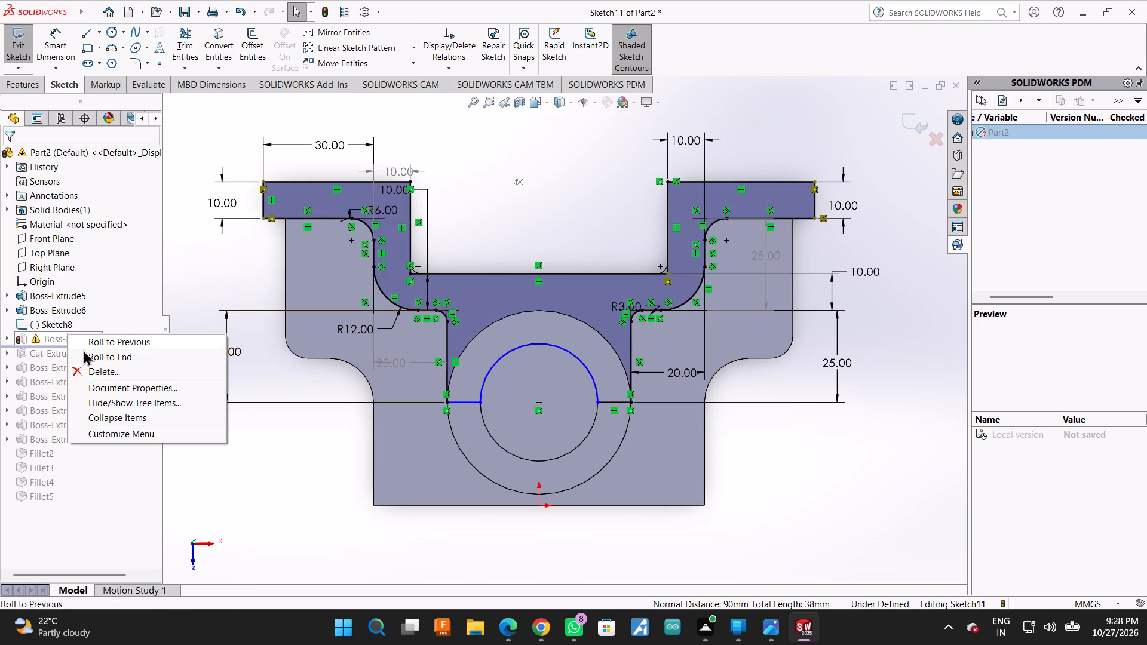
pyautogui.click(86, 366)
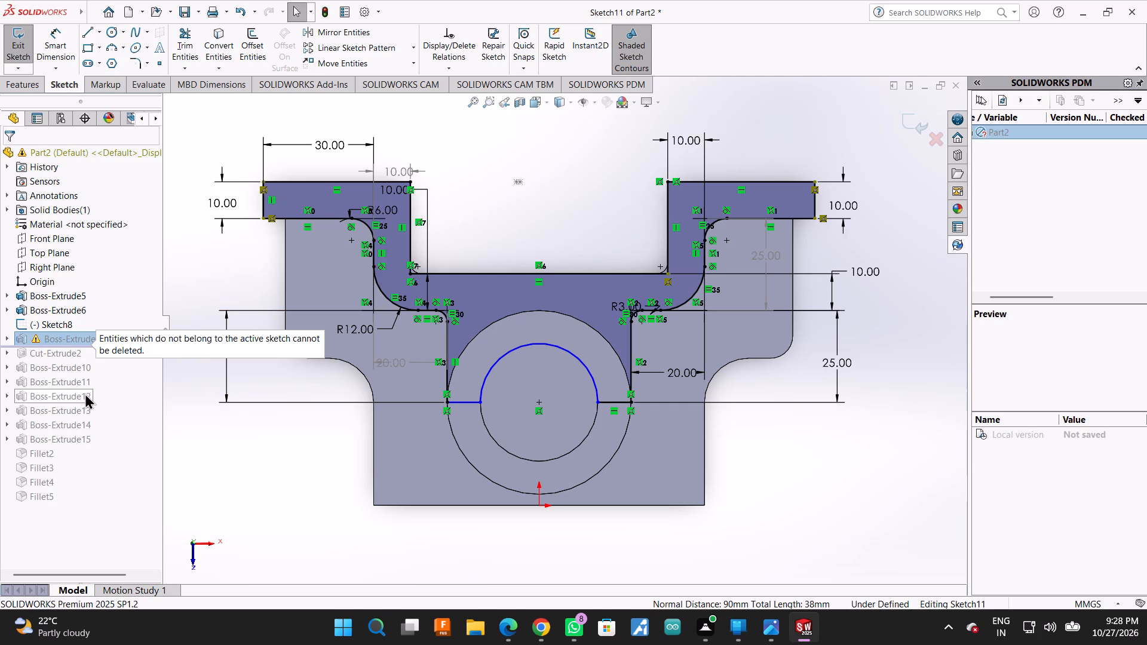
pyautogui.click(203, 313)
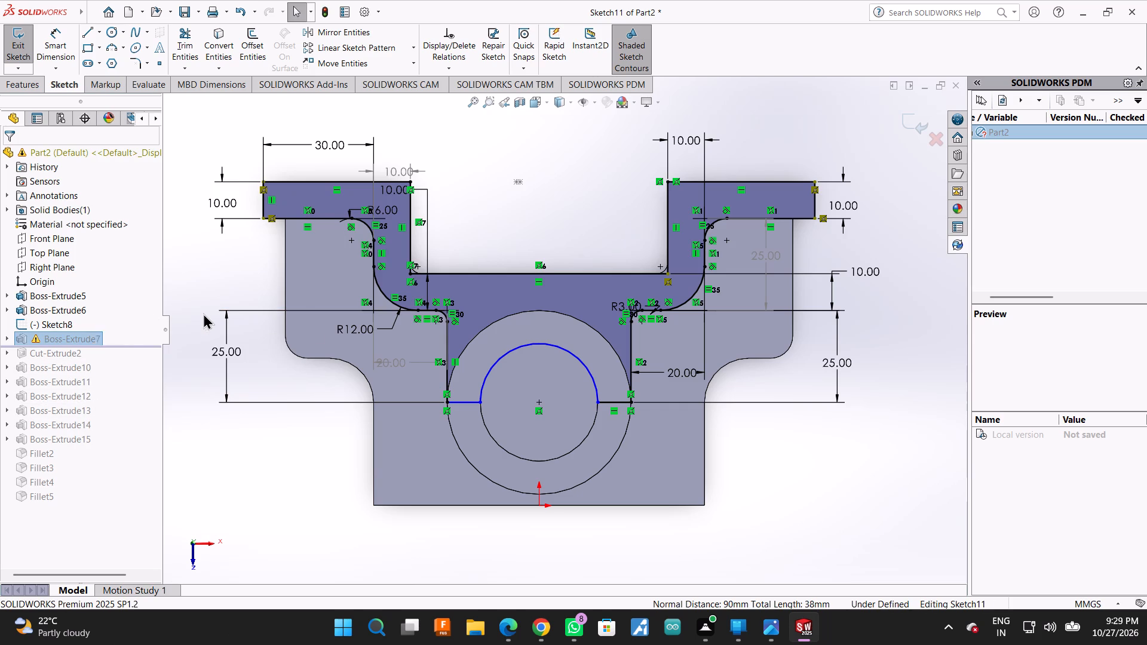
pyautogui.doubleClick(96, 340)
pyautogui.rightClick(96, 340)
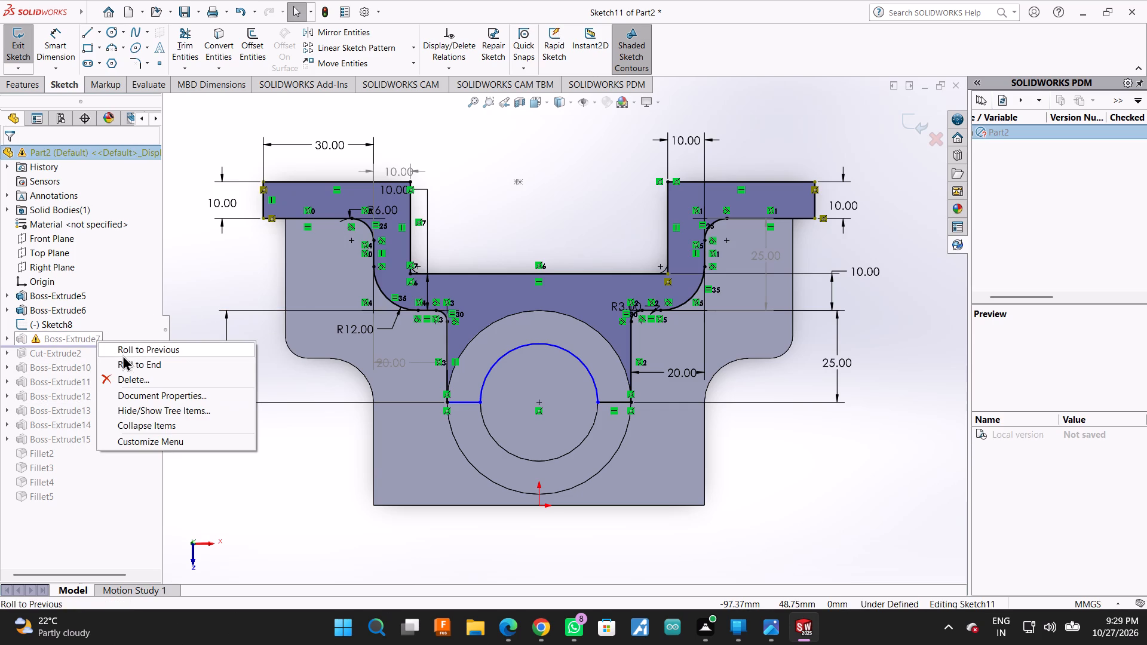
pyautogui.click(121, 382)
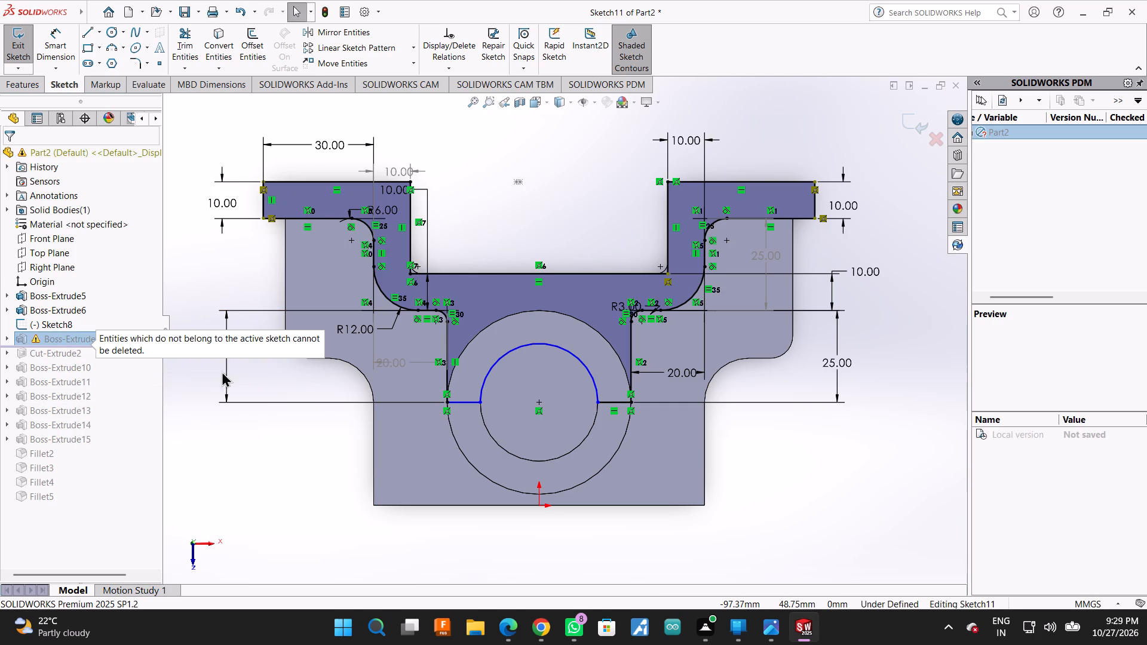
# Undo the recent sketch fillets in Sketch11 until sketch editing ends, and continue the rebuild ignoring the error.
pyautogui.hotkey('ctrl', 'z')
pyautogui.hotkey('ctrl', 'z')
pyautogui.hotkey('ctrl', 'z')
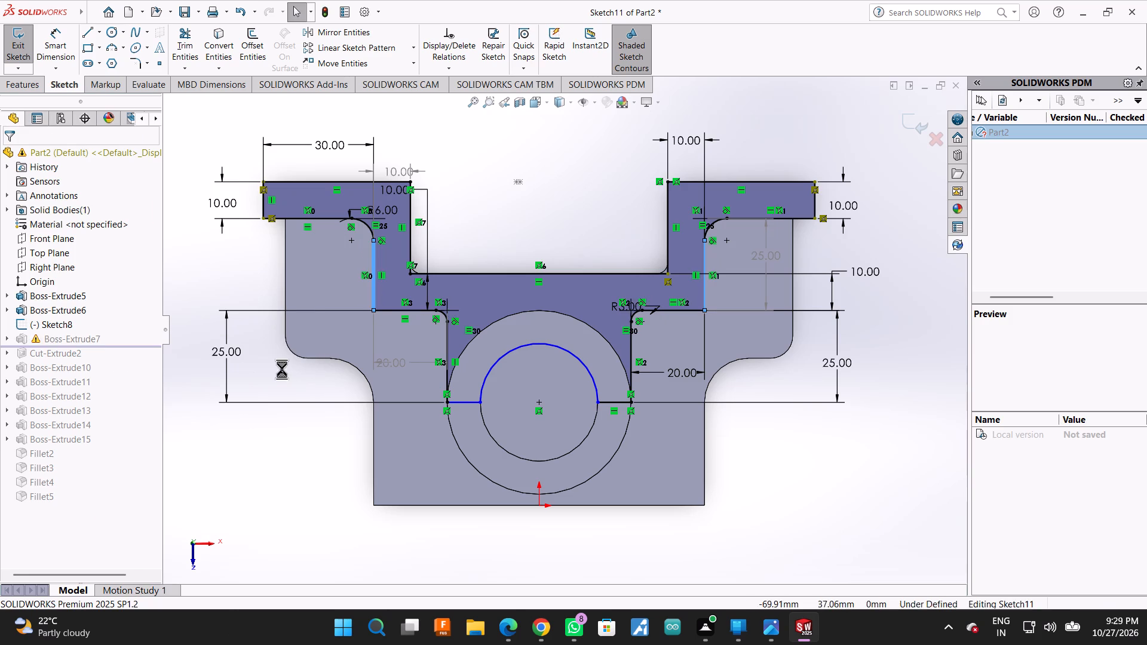
pyautogui.hotkey('ctrl', 'z')
pyautogui.hotkey('ctrl', 'z')
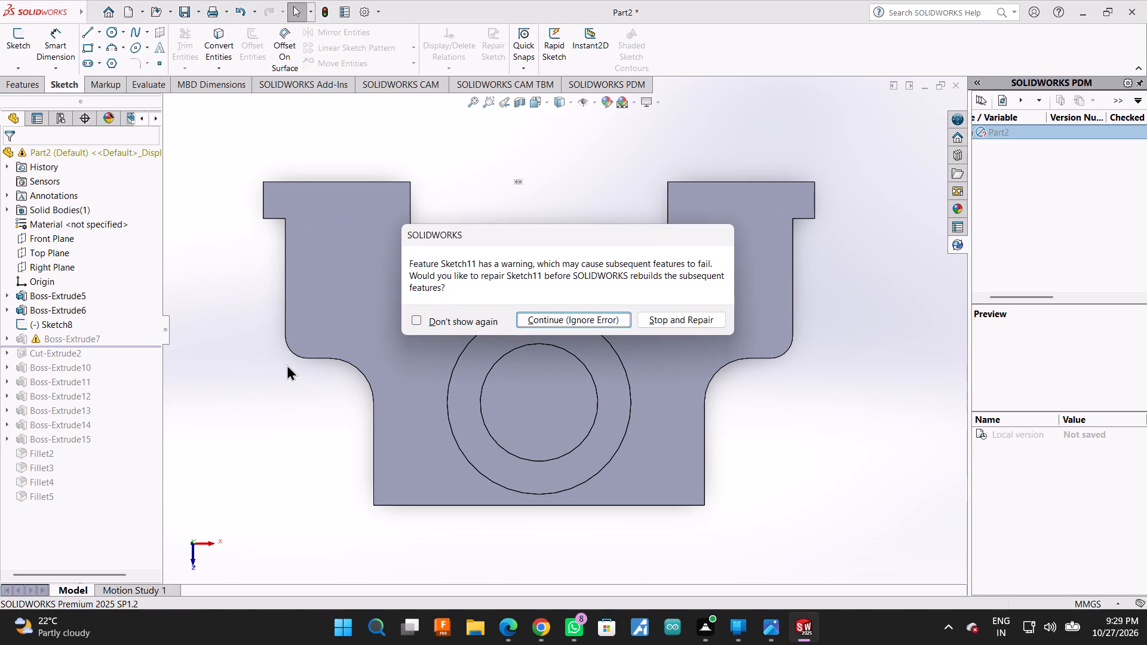
pyautogui.click(544, 315)
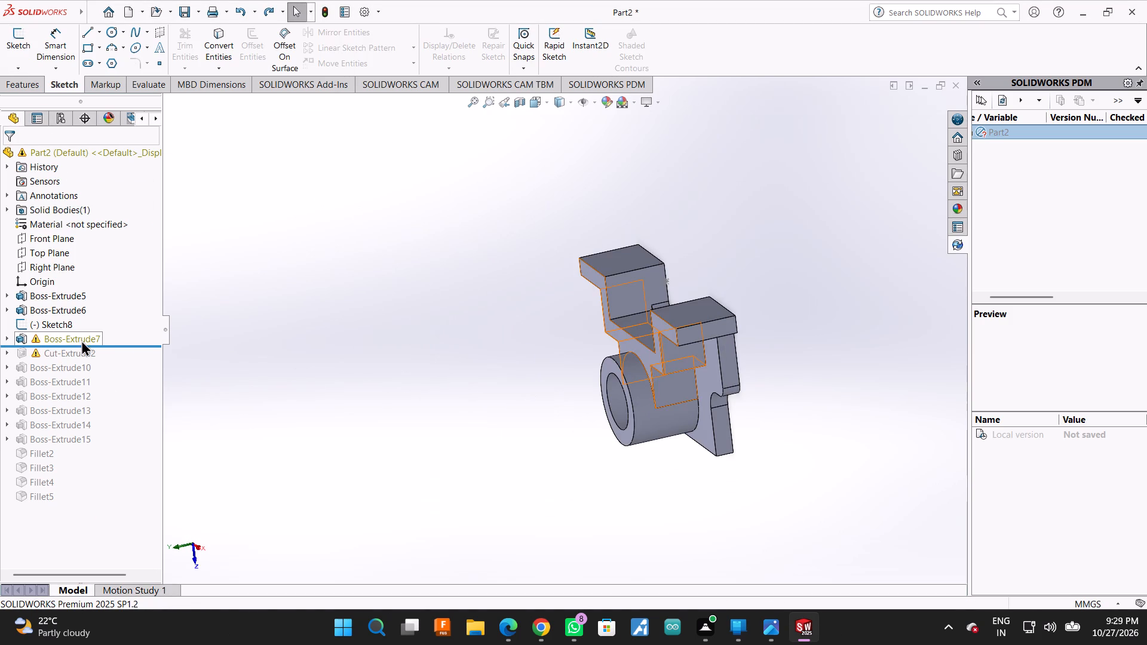
# Delete the Boss-Extrude7 feature together with its child features, choosing to stop and repair the Sketch11 problem.
pyautogui.click(70, 351)
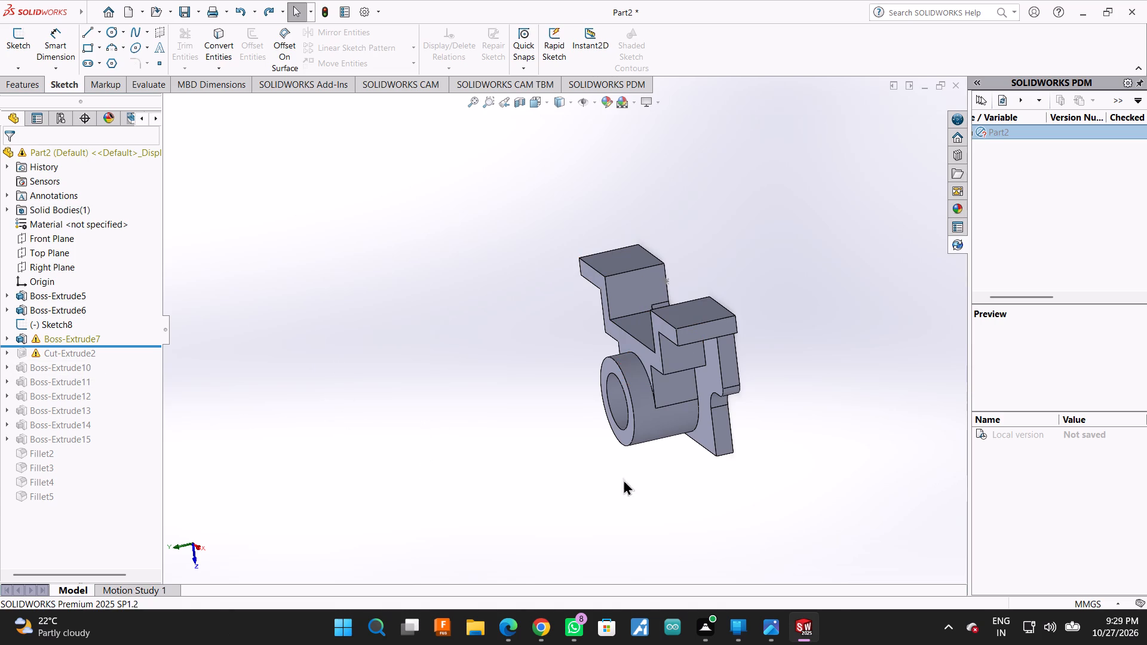
pyautogui.scroll(2, 709, 410)
pyautogui.moveTo(753, 347); pyautogui.dragTo(352, 475, button='middle')
pyautogui.scroll(-6, 597, 360)
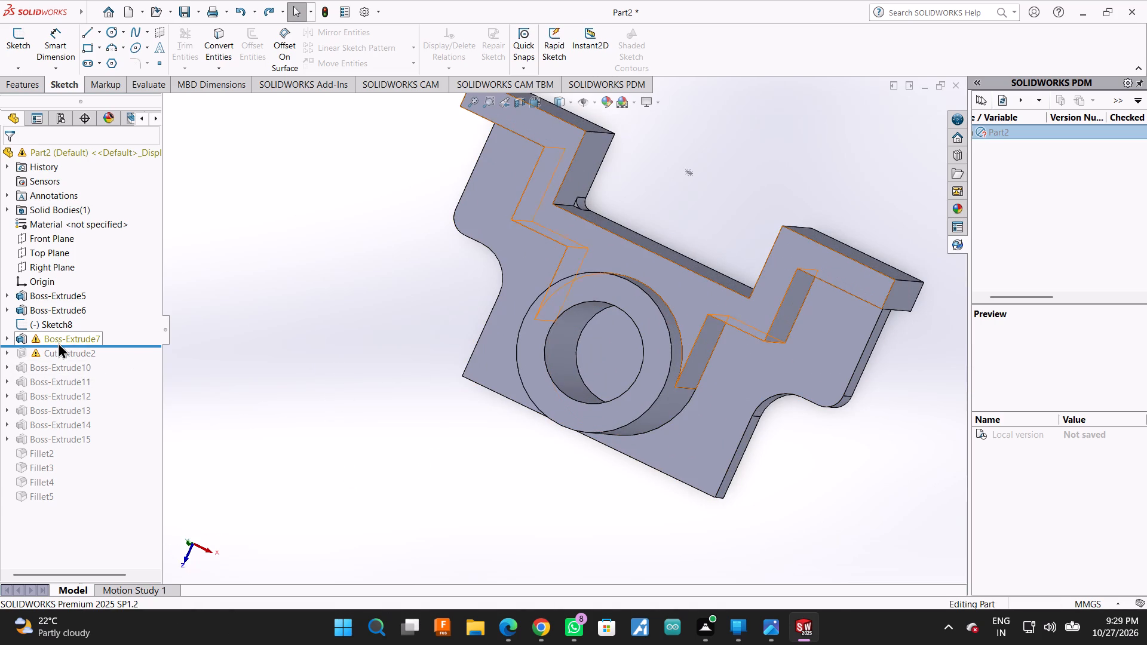
pyautogui.rightClick(58, 343)
pyautogui.click(245, 351)
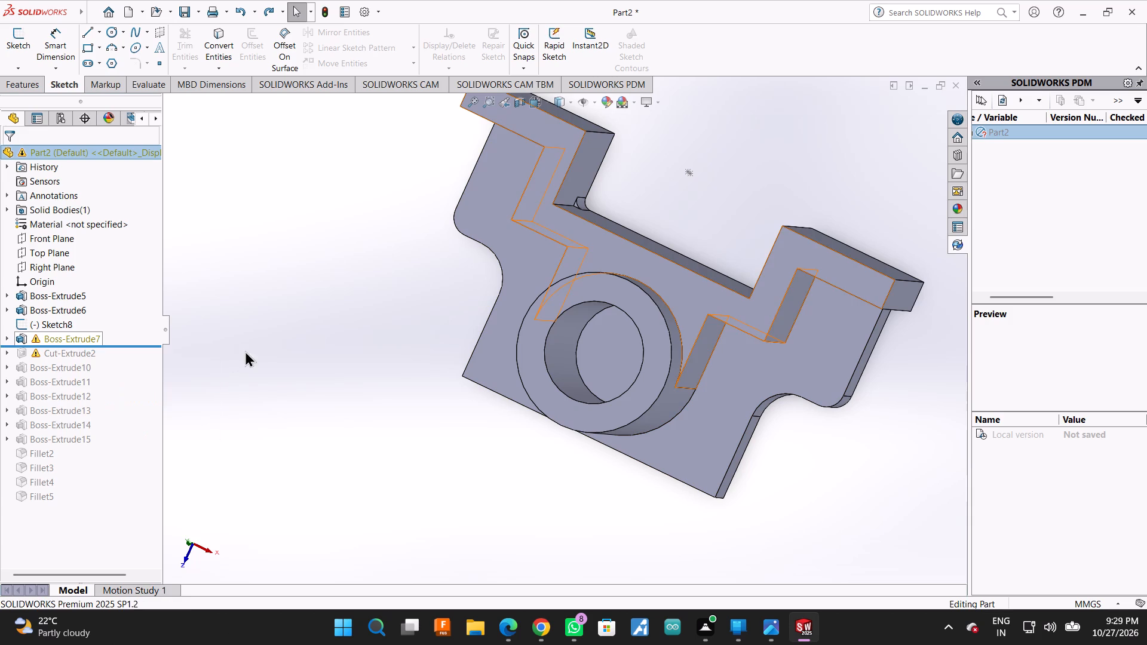
pyautogui.rightClick(85, 337)
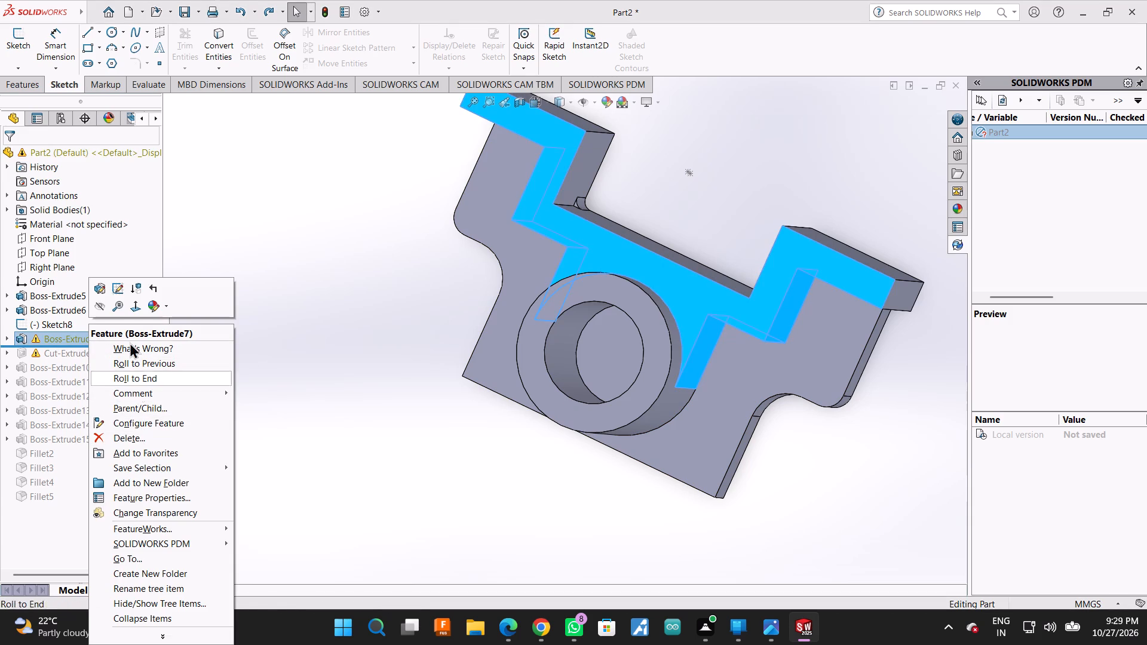
pyautogui.click(266, 244)
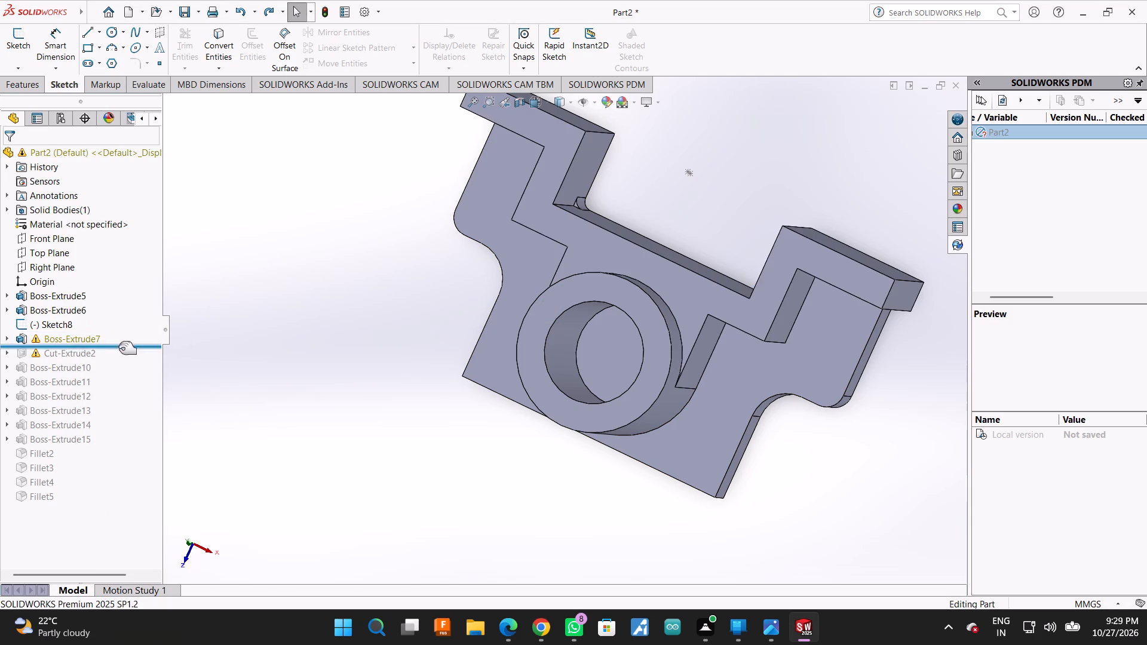
pyautogui.click(50, 342)
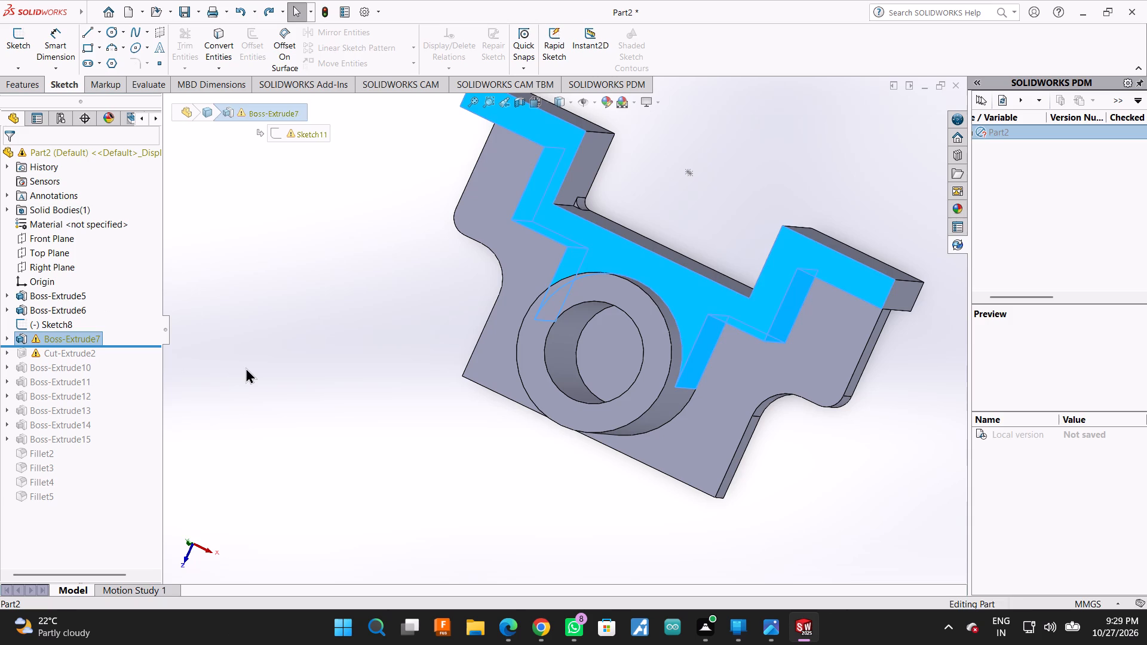
pyautogui.rightClick(246, 367)
pyautogui.click(225, 364)
pyautogui.rightClick(73, 333)
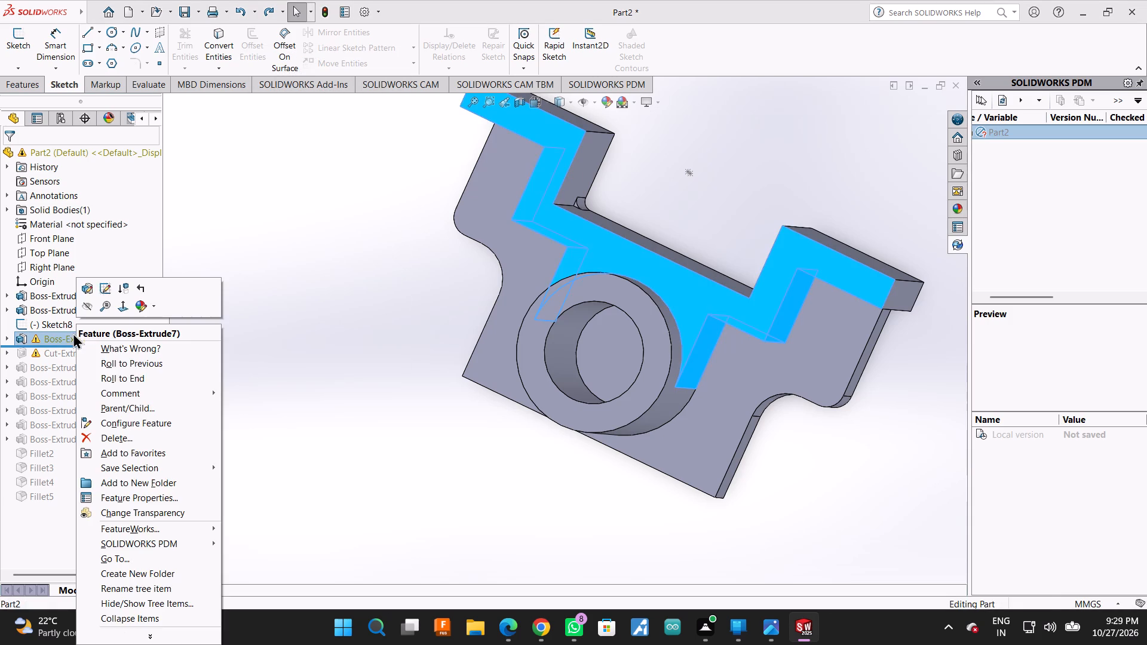
pyautogui.click(116, 434)
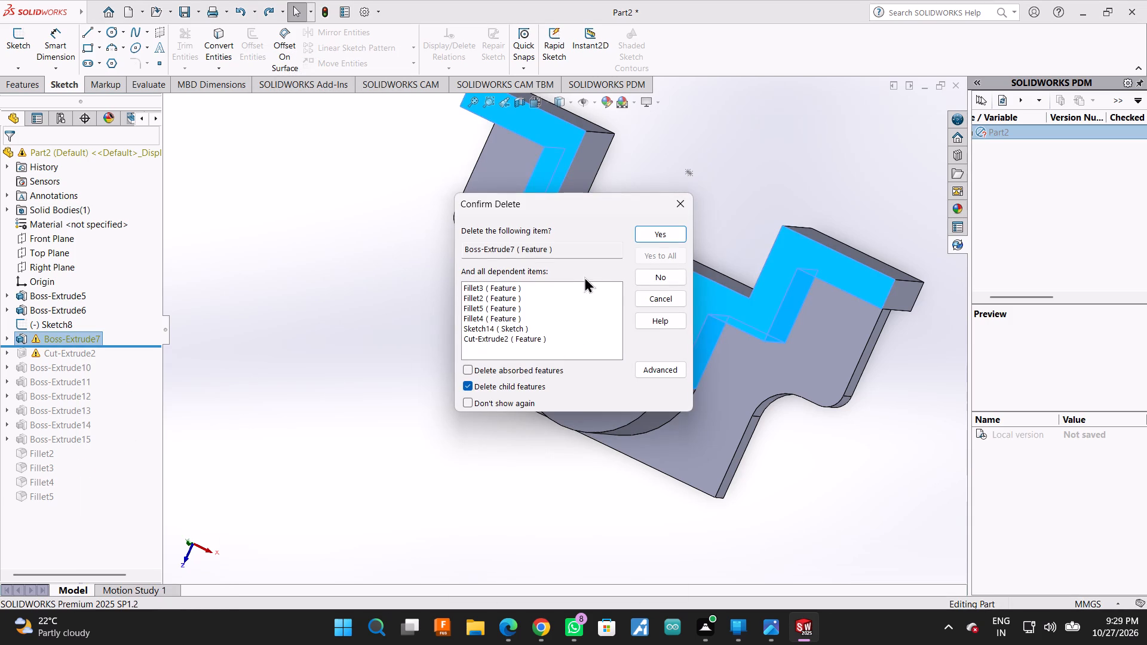
pyautogui.click(652, 235)
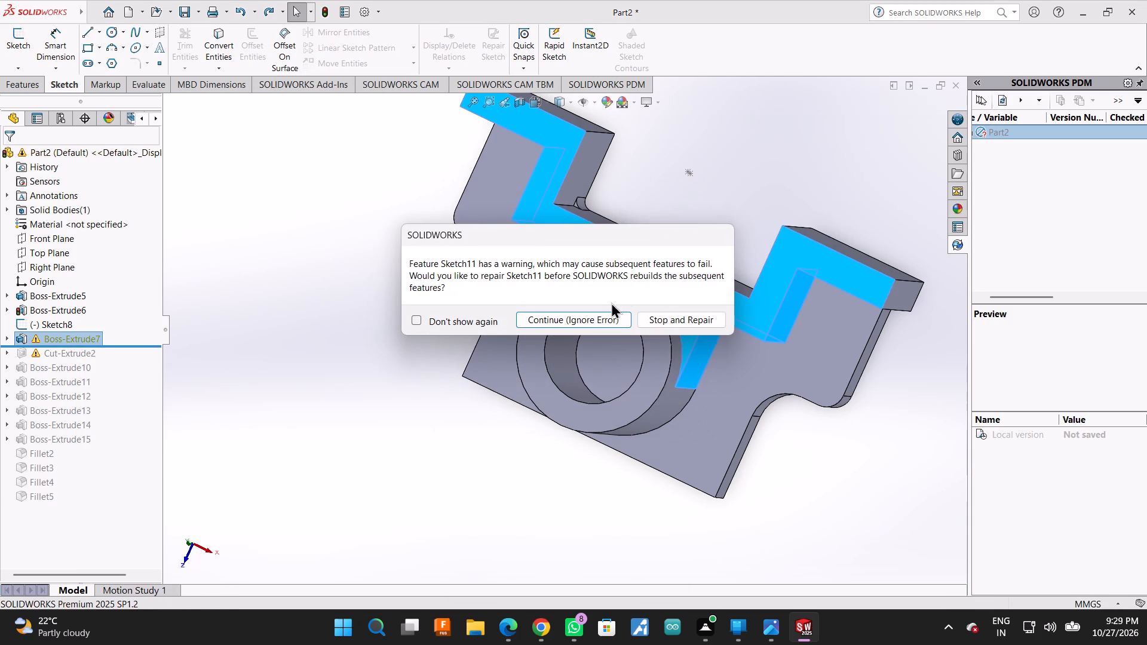
pyautogui.click(666, 322)
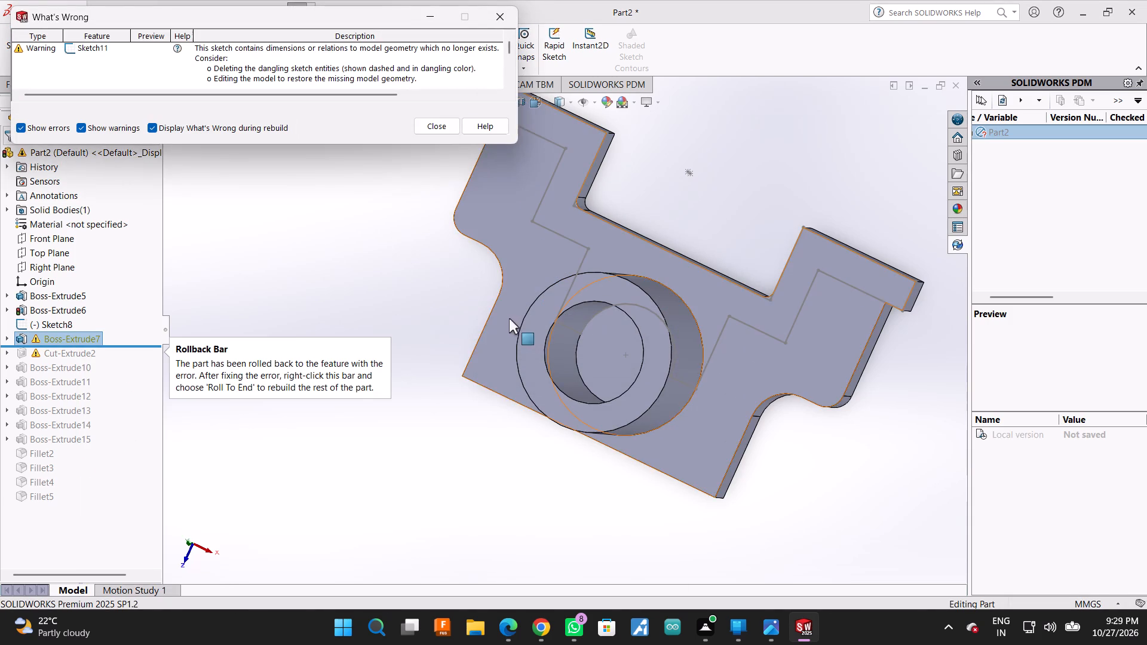
pyautogui.click(490, 24)
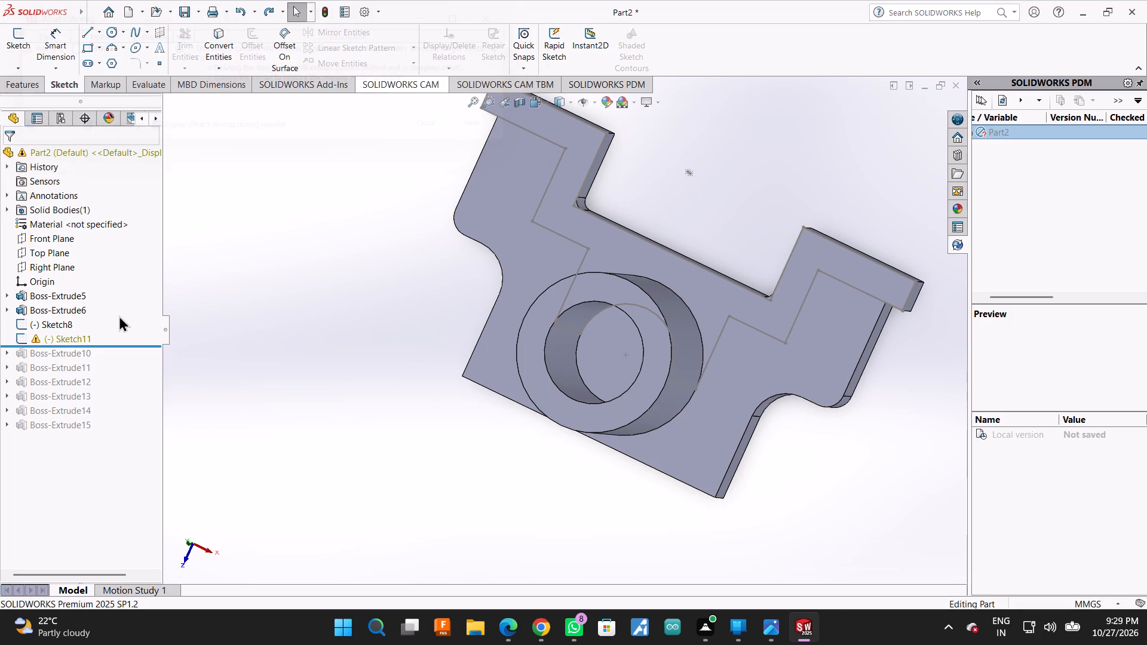
# Delete the leftover Sketch11 and continue the rebuild ignoring the Sketch18 error.
pyautogui.rightClick(87, 331)
pyautogui.rightClick(84, 334)
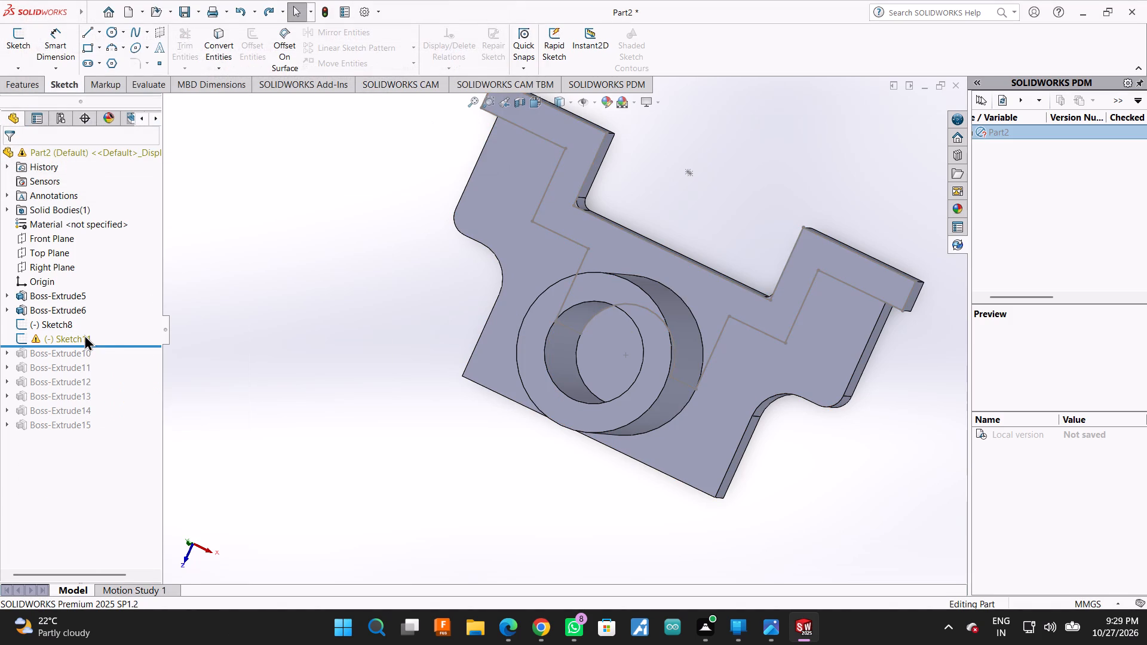
pyautogui.click(112, 465)
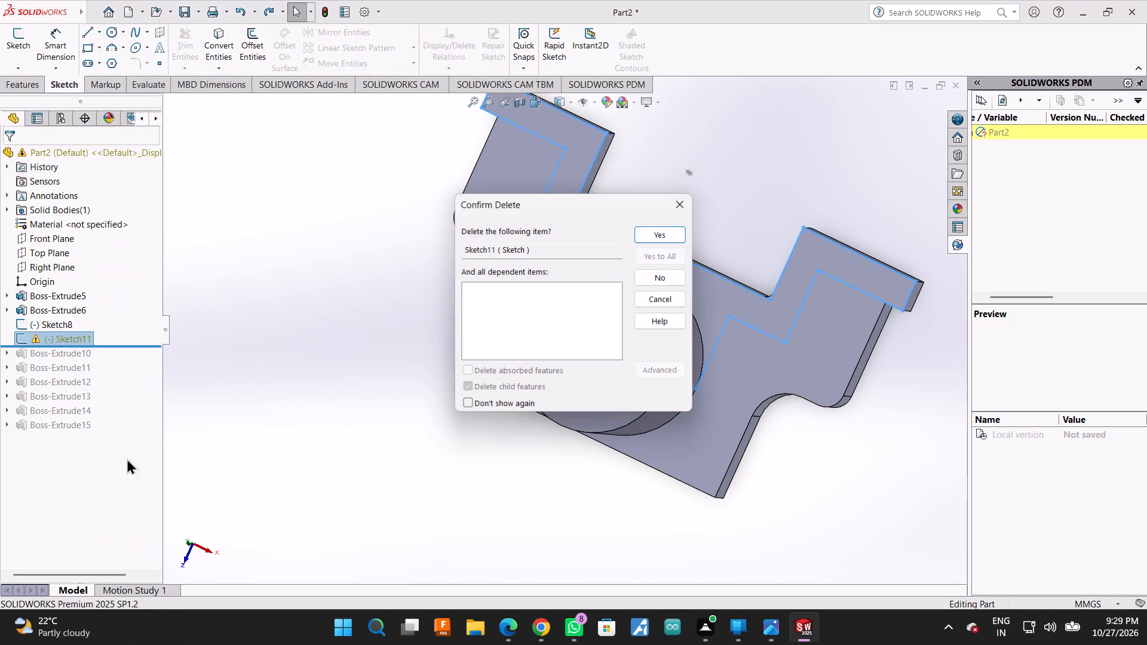
pyautogui.click(651, 235)
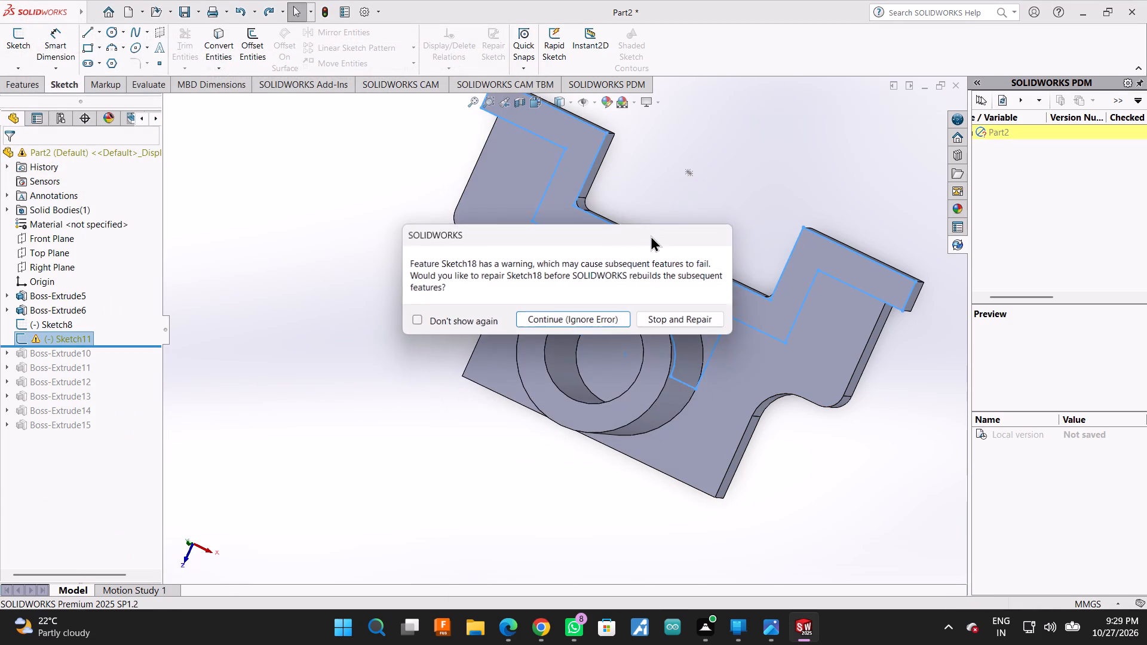
pyautogui.click(560, 320)
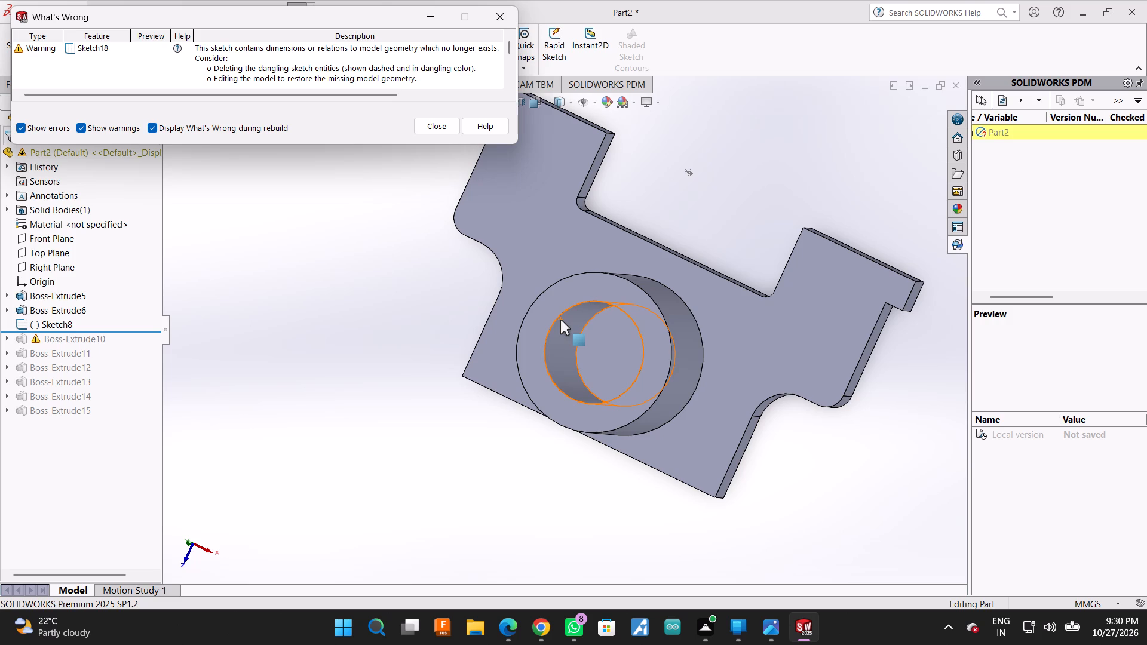
pyautogui.click(443, 127)
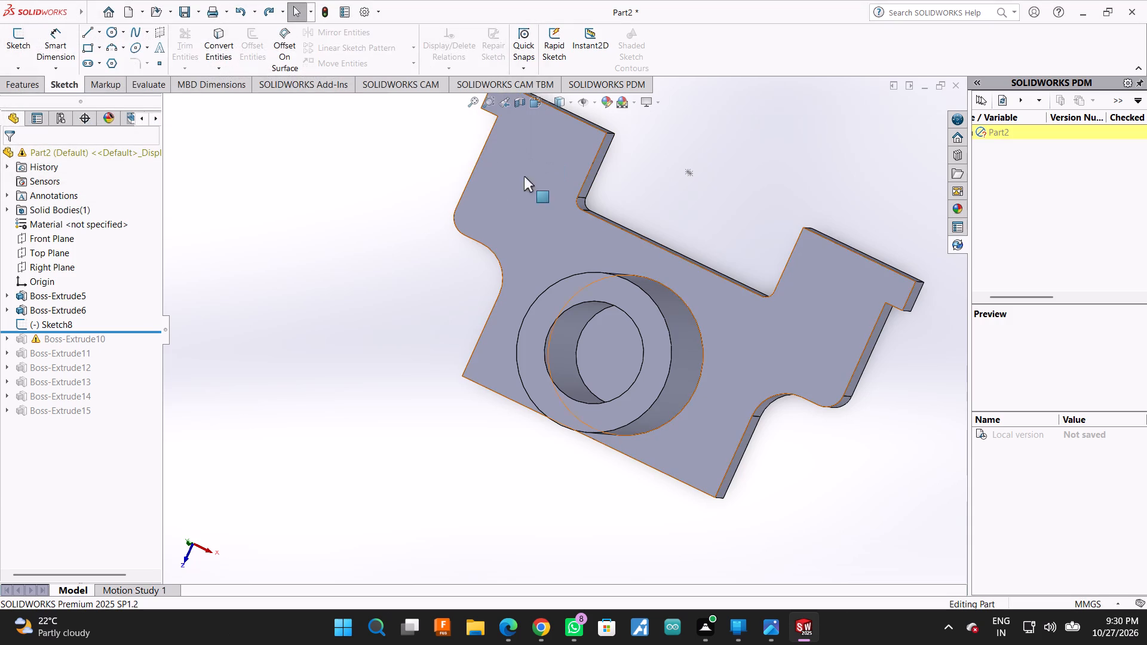
# Delete the flagged Boss-Extrude10 feature together with its child features.
pyautogui.click(63, 343)
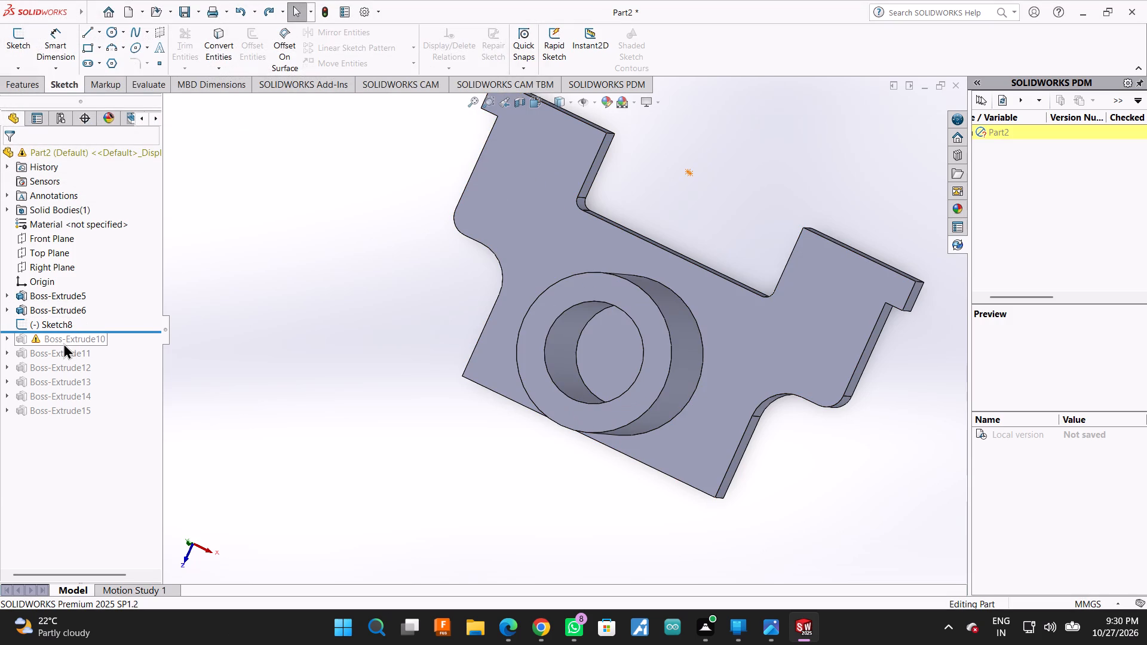
pyautogui.rightClick(63, 343)
pyautogui.click(80, 400)
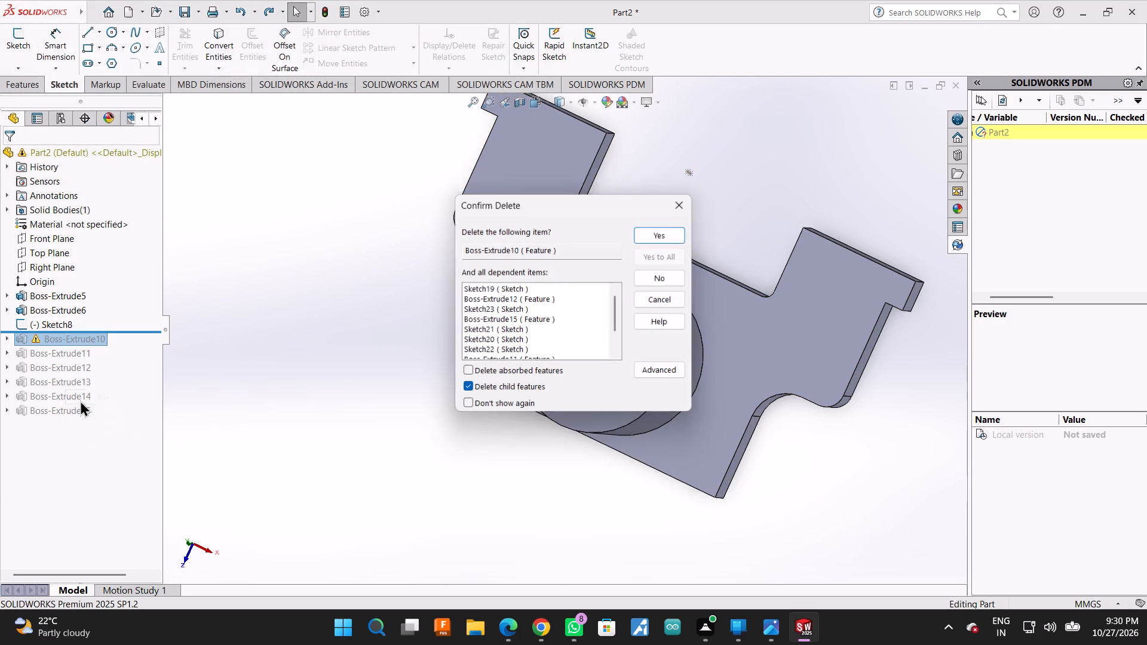
pyautogui.click(648, 239)
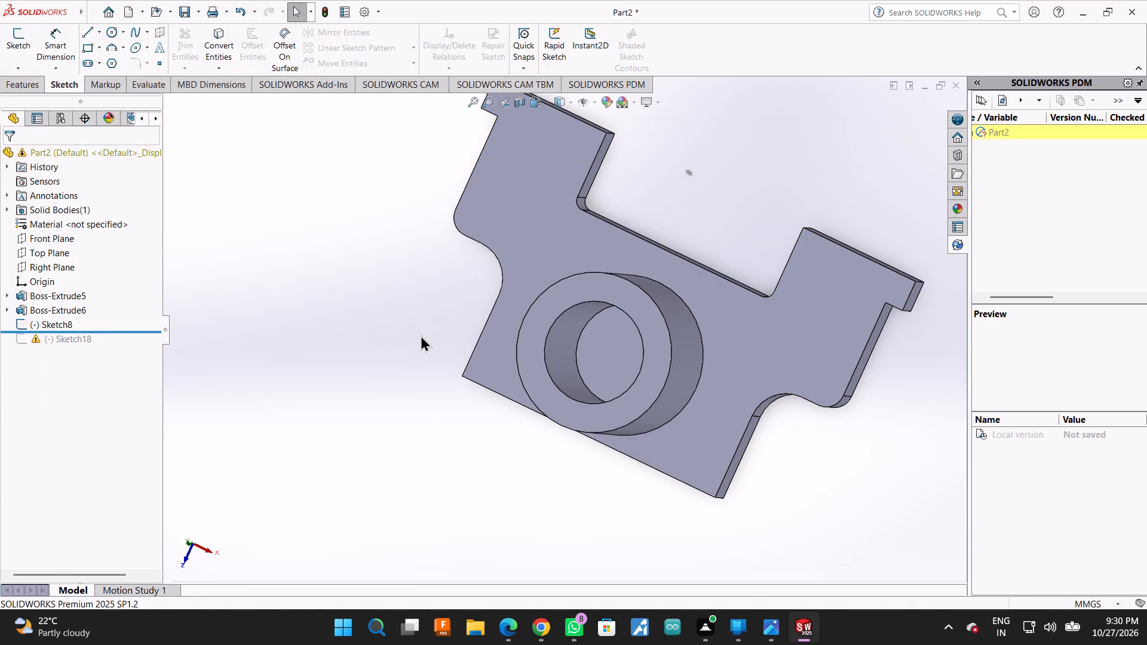
# Delete the leftover Sketch18 that remains below the rollback bar.
pyautogui.scroll(4, 459, 423)
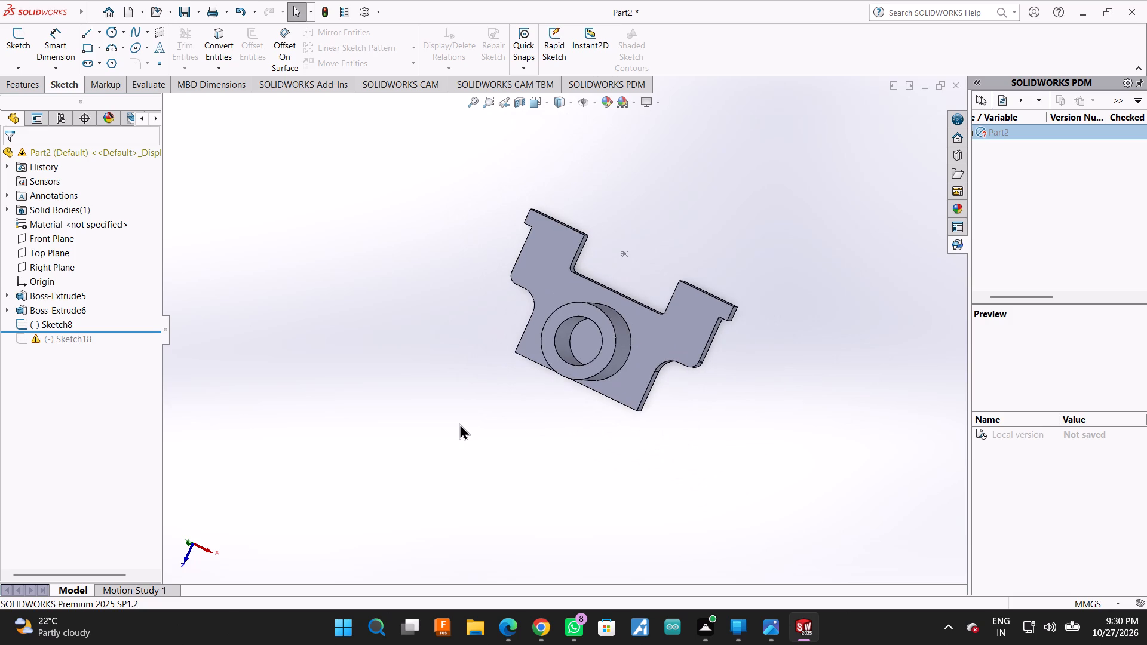
pyautogui.click(81, 339)
pyautogui.rightClick(80, 339)
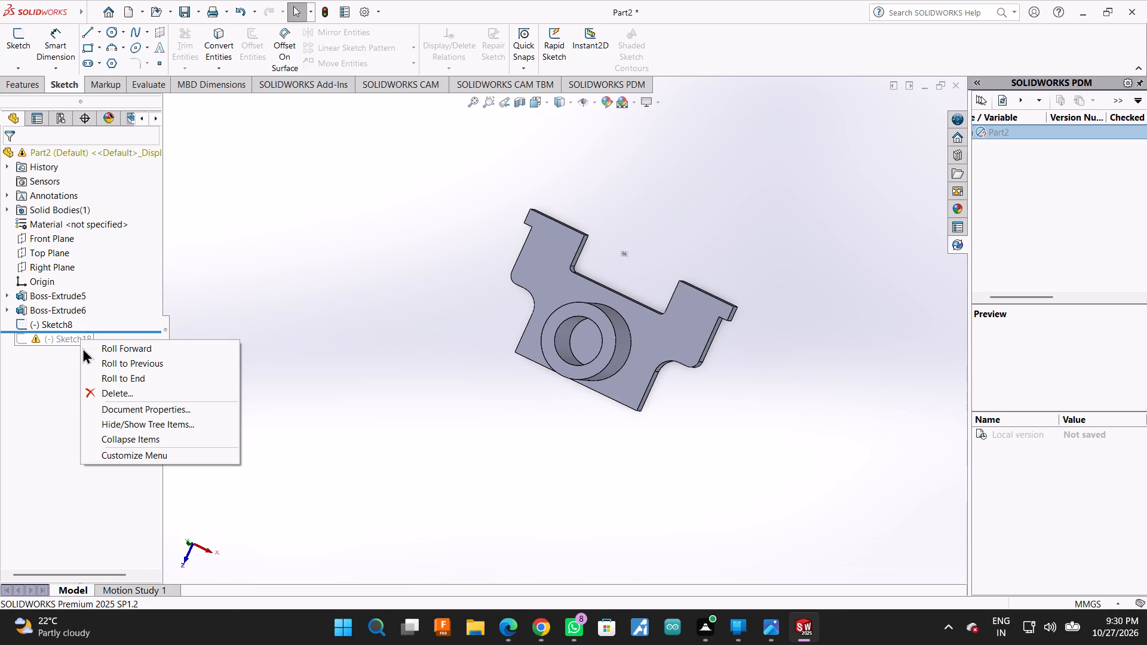
pyautogui.click(85, 391)
pyautogui.click(652, 234)
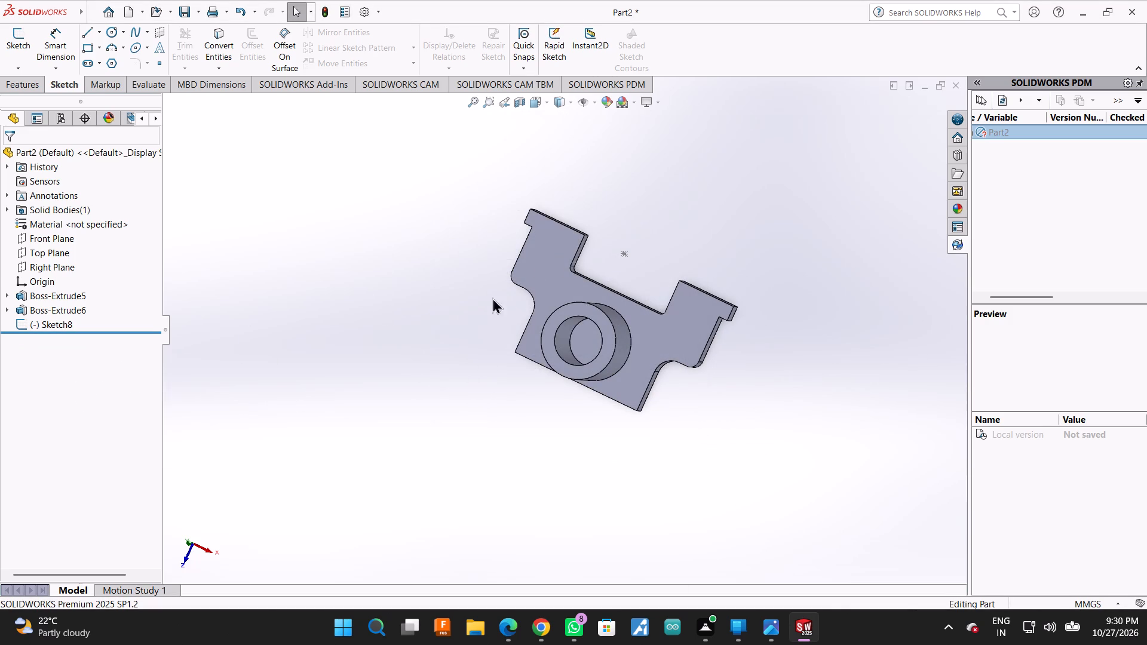
# Start a new sketch on the flat face of the Boss-Extrude5 plate around the cylindrical boss.
pyautogui.click(540, 277)
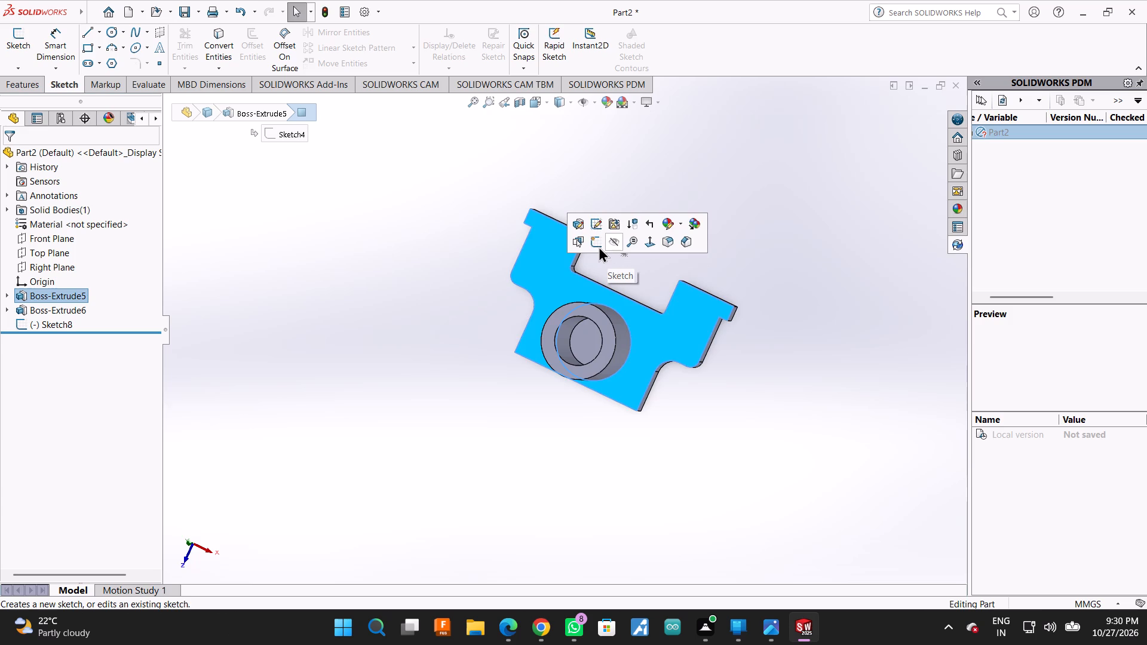
pyautogui.click(599, 246)
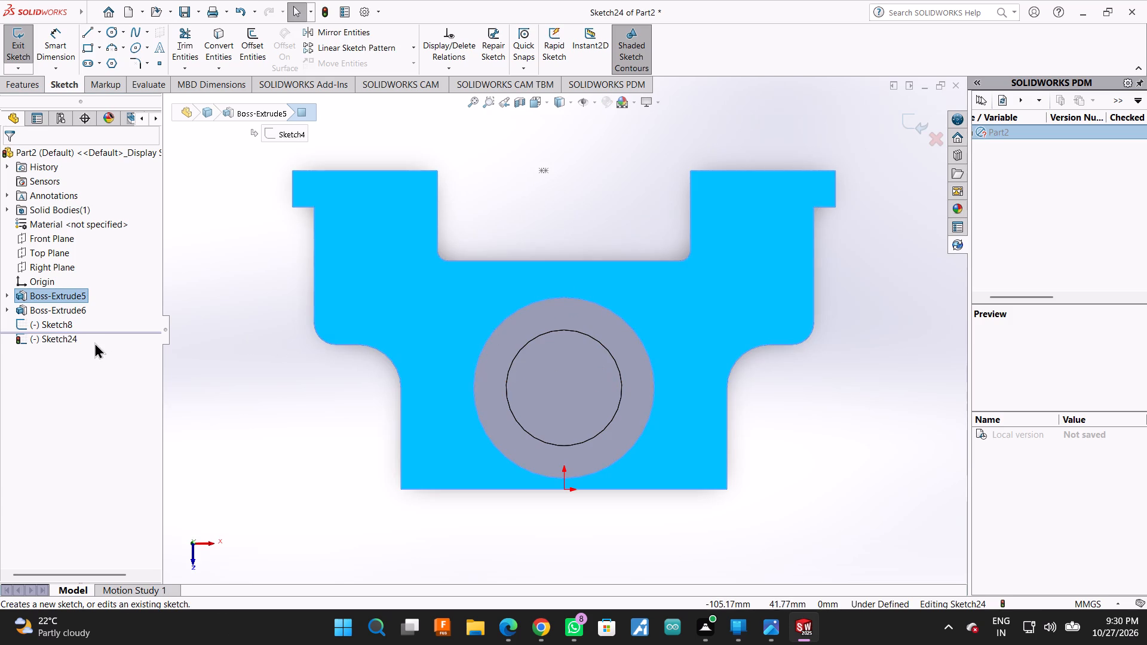
pyautogui.click(522, 204)
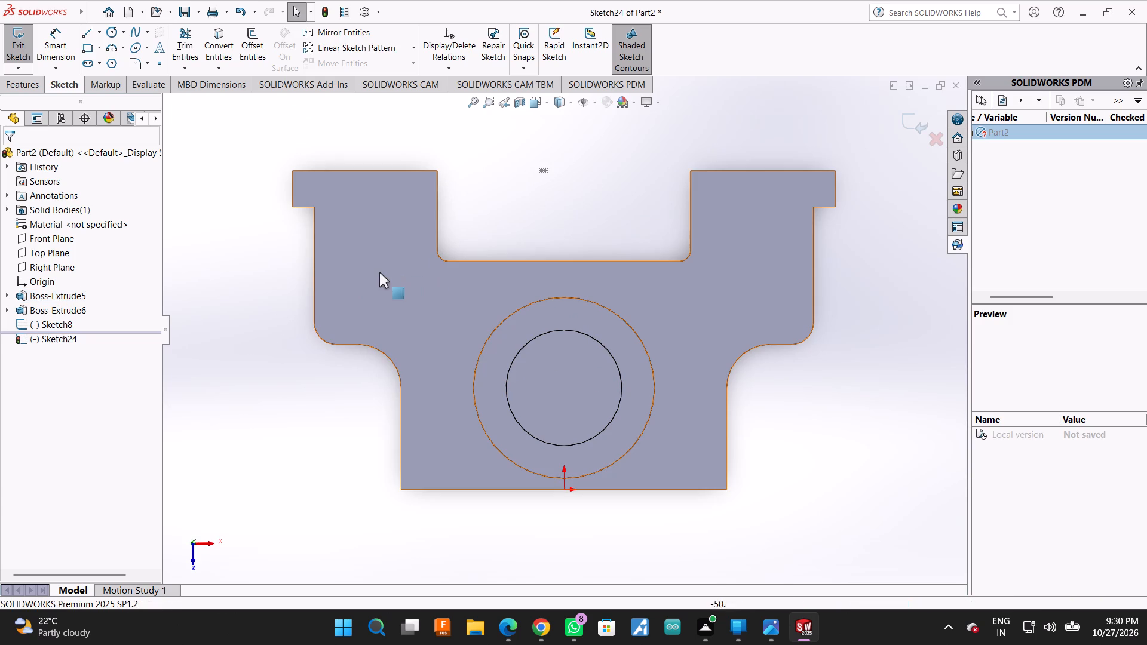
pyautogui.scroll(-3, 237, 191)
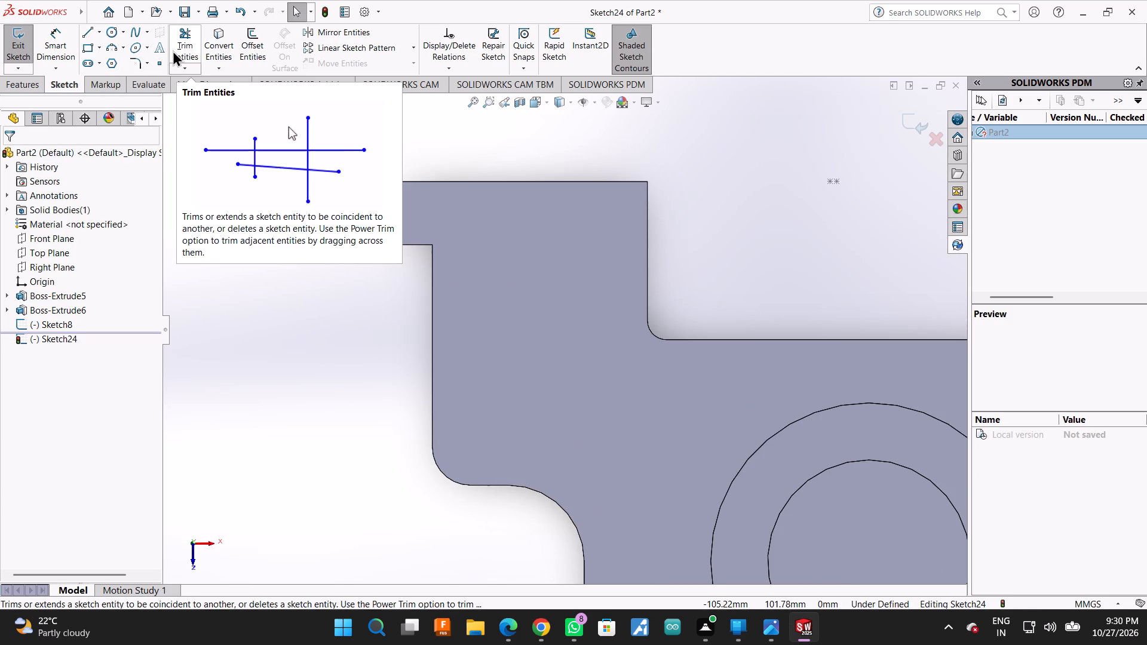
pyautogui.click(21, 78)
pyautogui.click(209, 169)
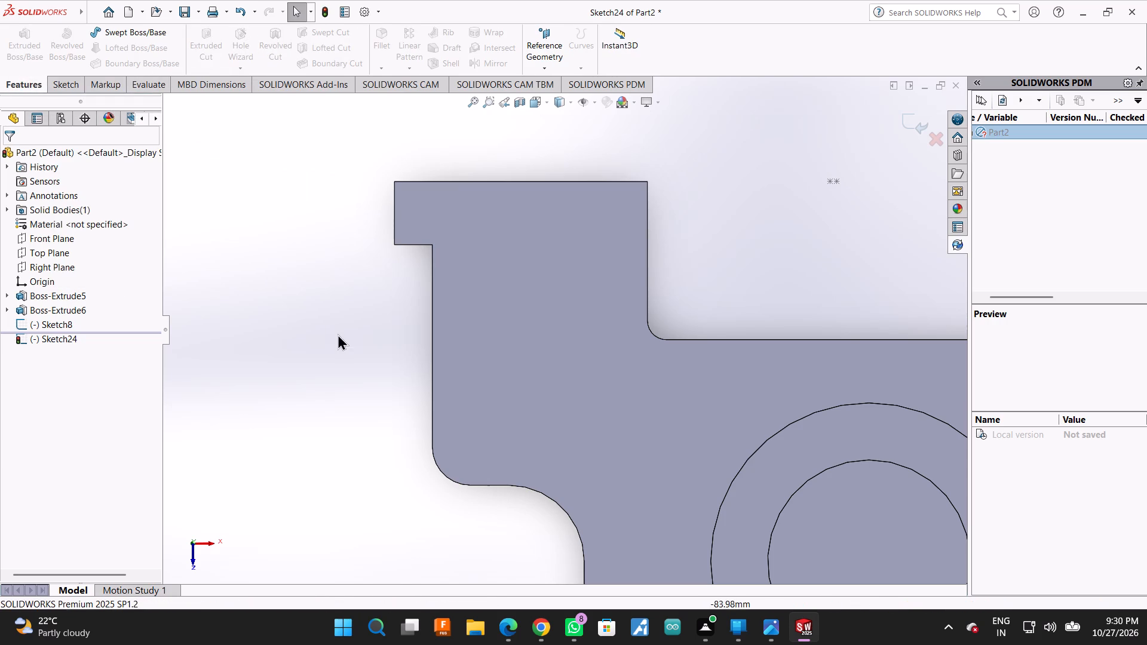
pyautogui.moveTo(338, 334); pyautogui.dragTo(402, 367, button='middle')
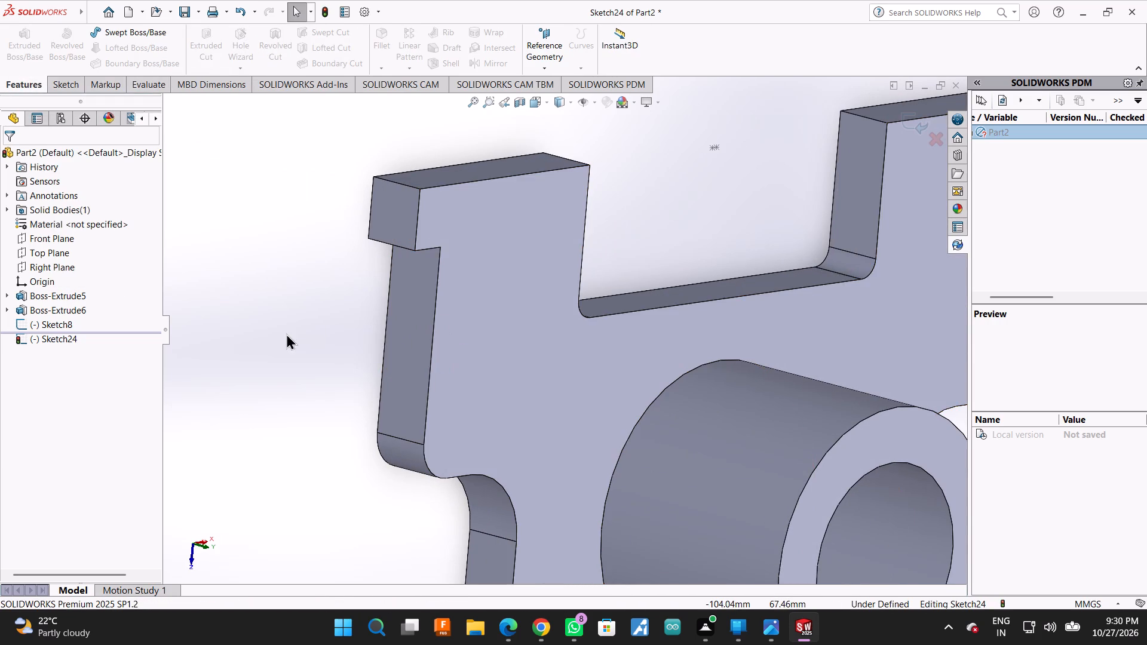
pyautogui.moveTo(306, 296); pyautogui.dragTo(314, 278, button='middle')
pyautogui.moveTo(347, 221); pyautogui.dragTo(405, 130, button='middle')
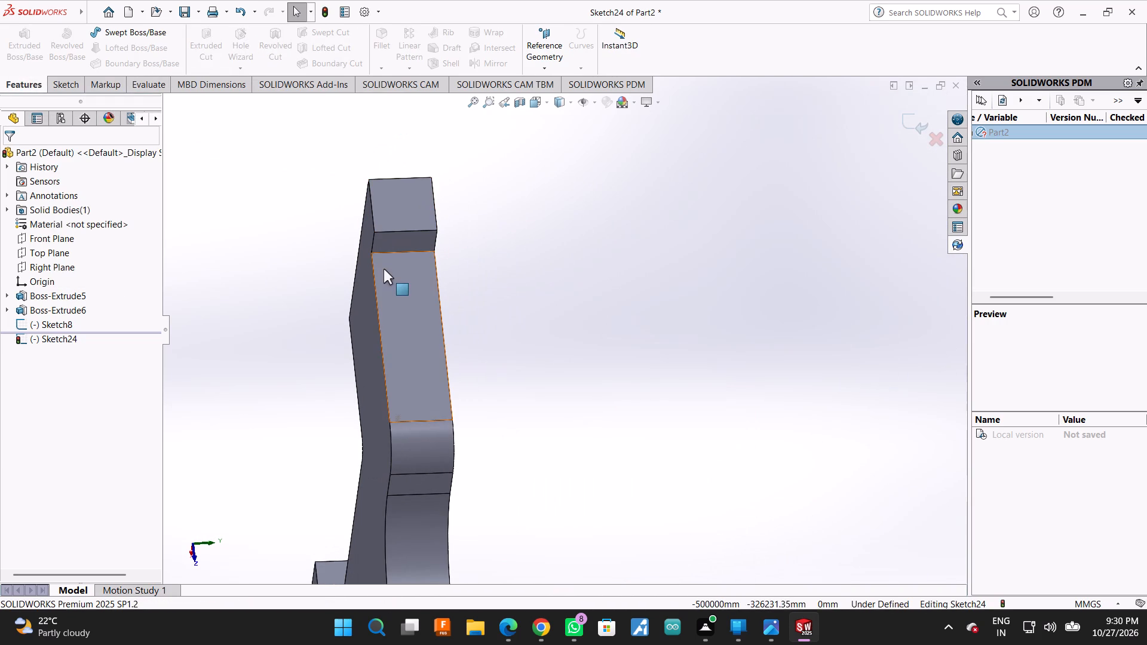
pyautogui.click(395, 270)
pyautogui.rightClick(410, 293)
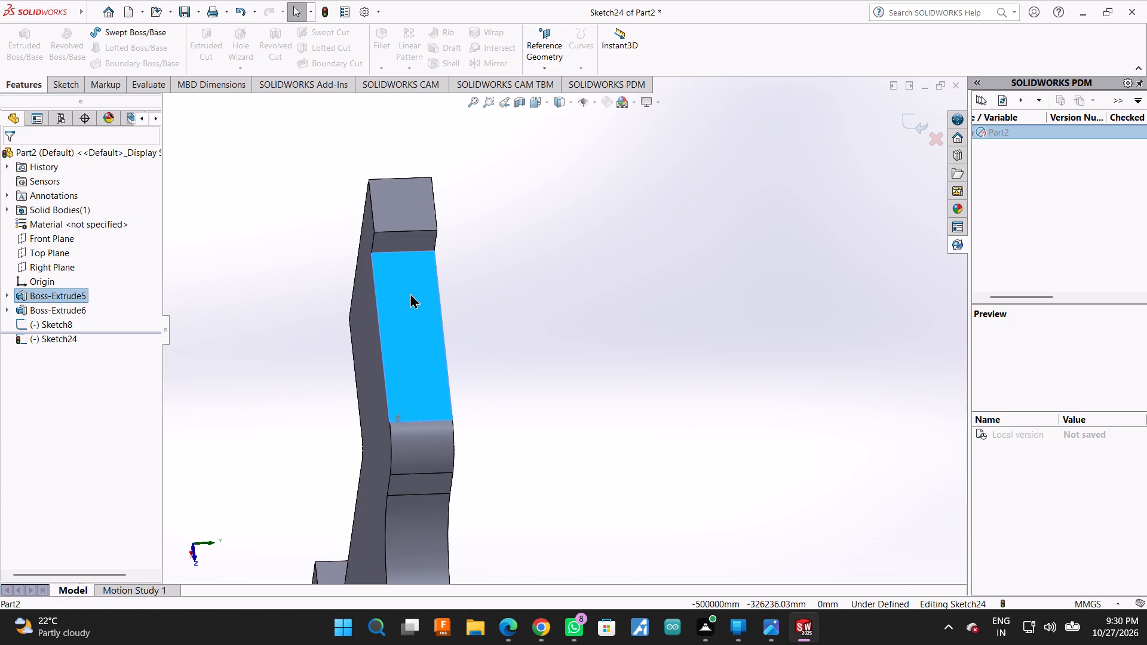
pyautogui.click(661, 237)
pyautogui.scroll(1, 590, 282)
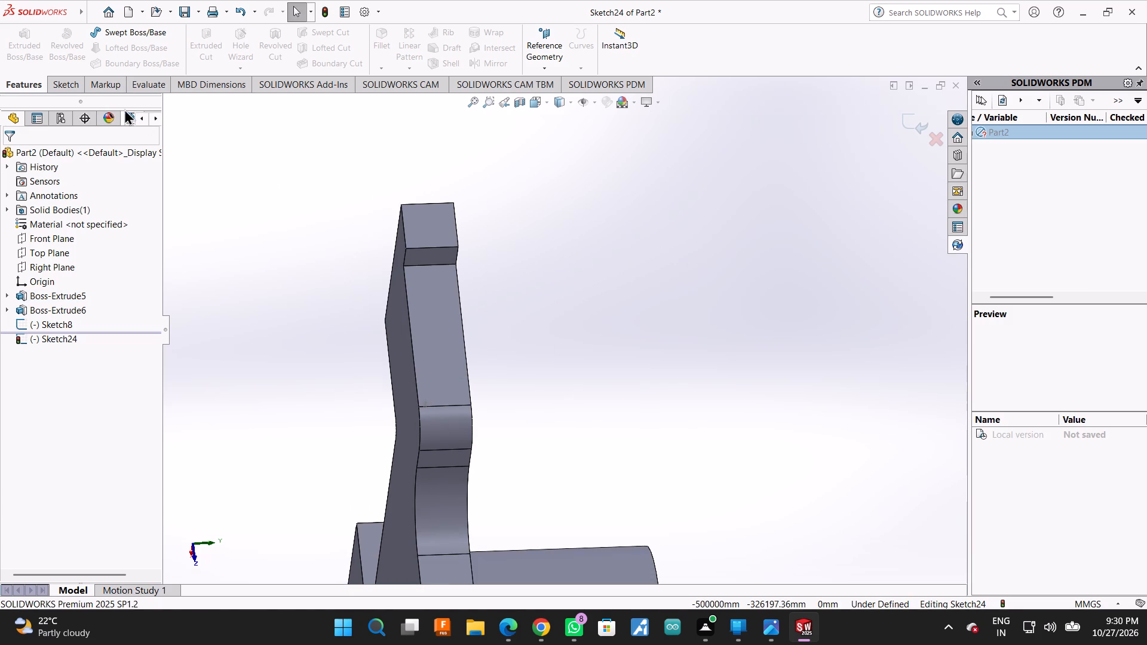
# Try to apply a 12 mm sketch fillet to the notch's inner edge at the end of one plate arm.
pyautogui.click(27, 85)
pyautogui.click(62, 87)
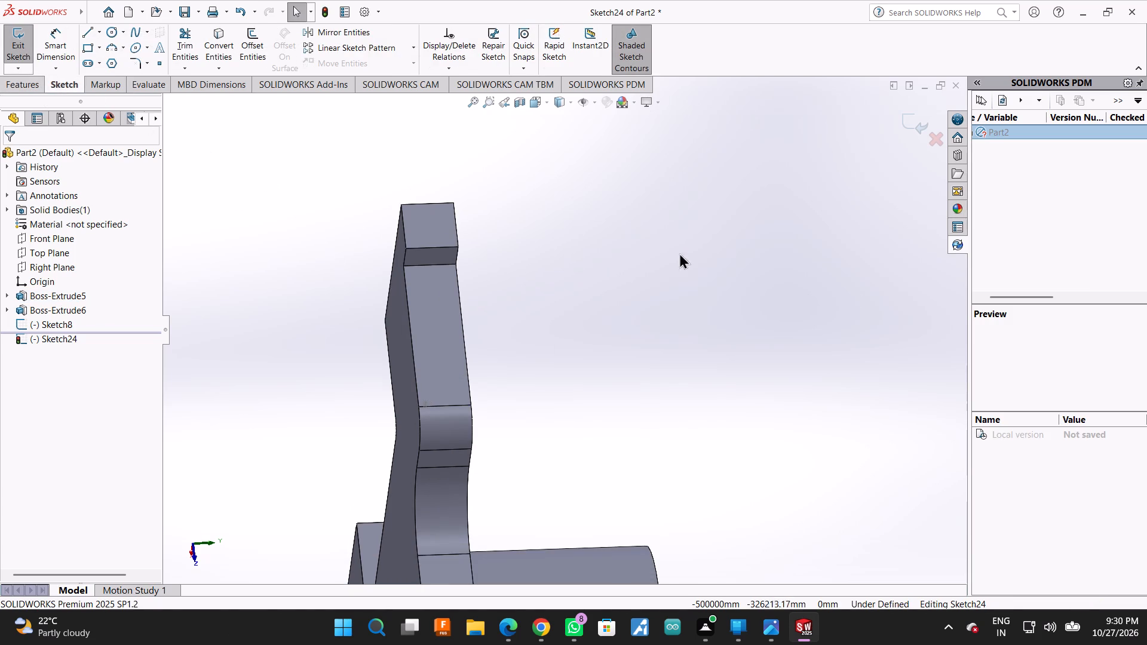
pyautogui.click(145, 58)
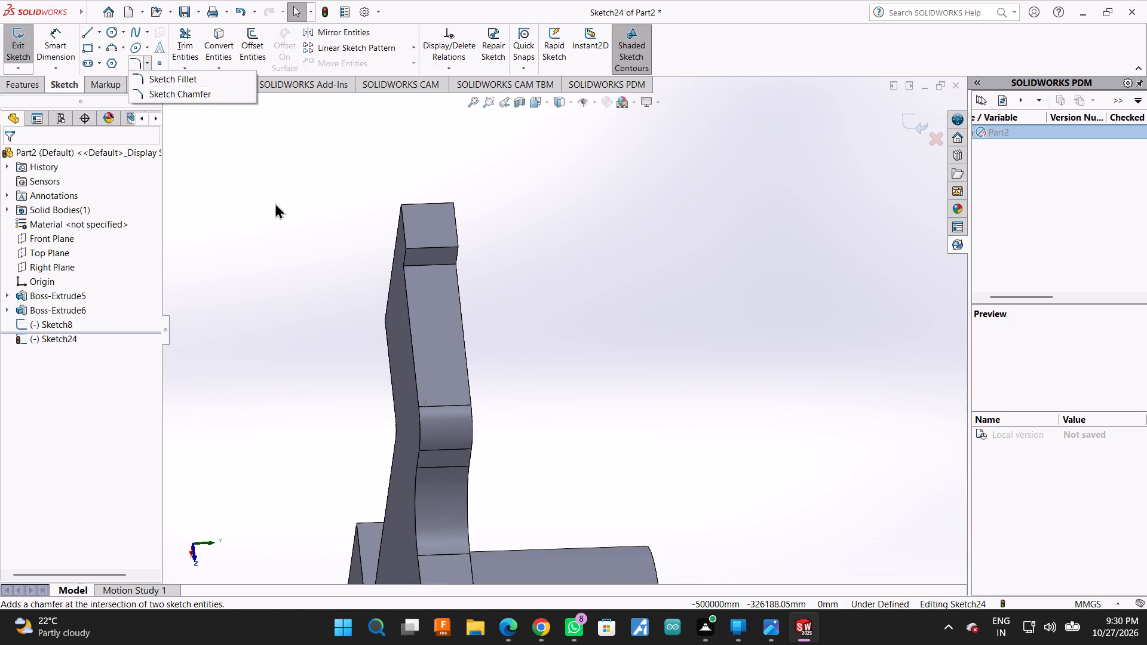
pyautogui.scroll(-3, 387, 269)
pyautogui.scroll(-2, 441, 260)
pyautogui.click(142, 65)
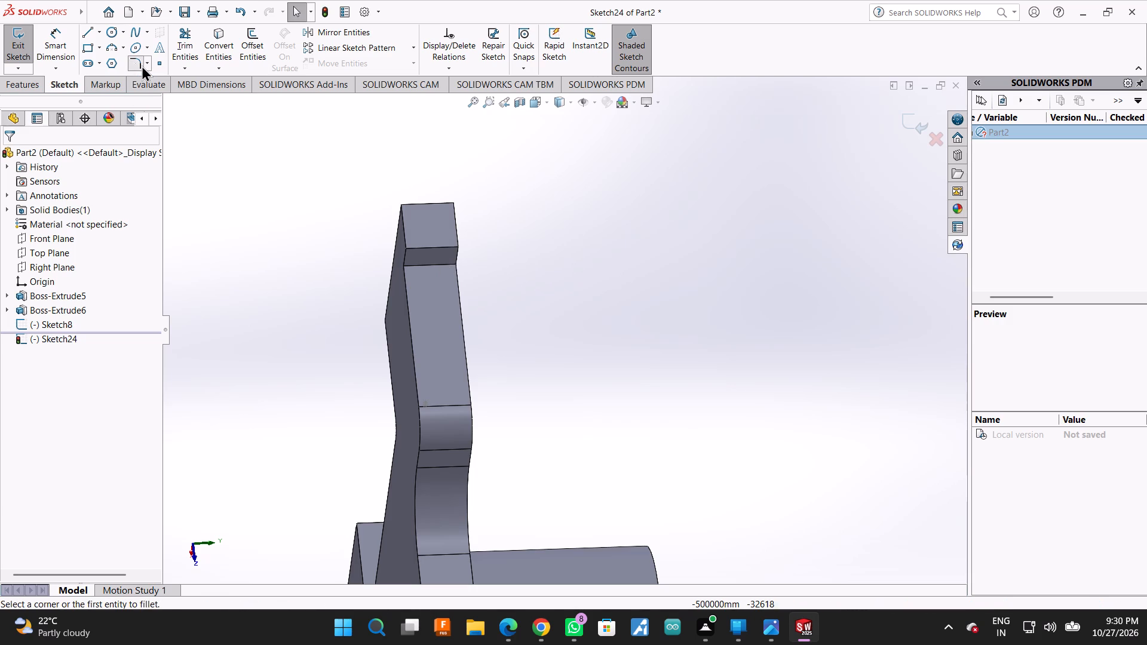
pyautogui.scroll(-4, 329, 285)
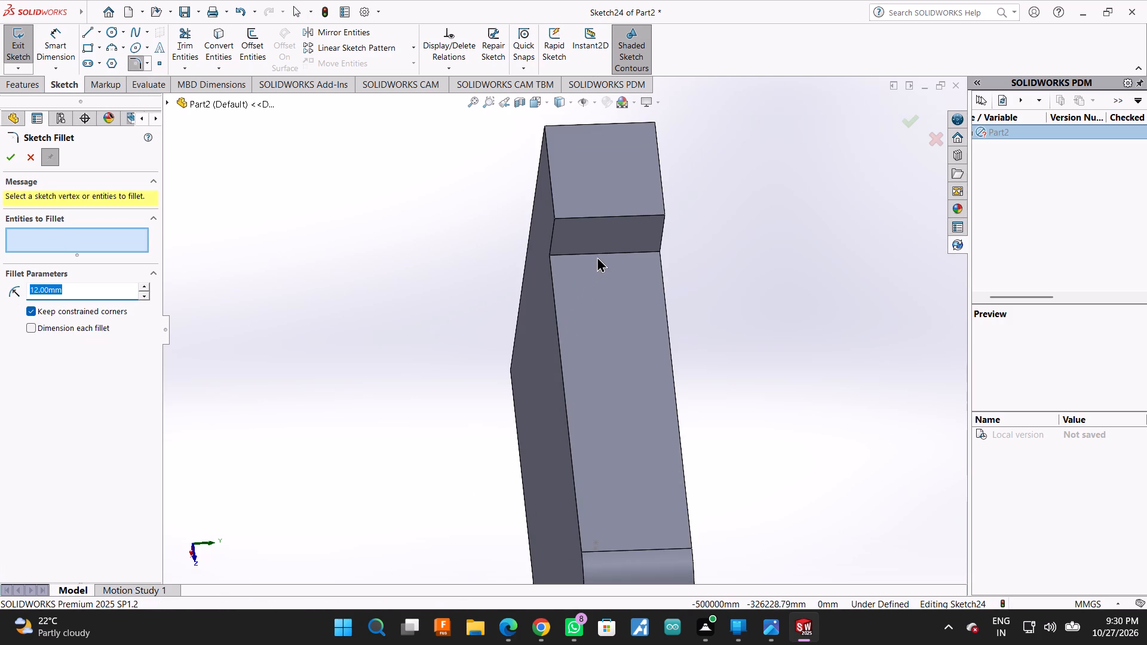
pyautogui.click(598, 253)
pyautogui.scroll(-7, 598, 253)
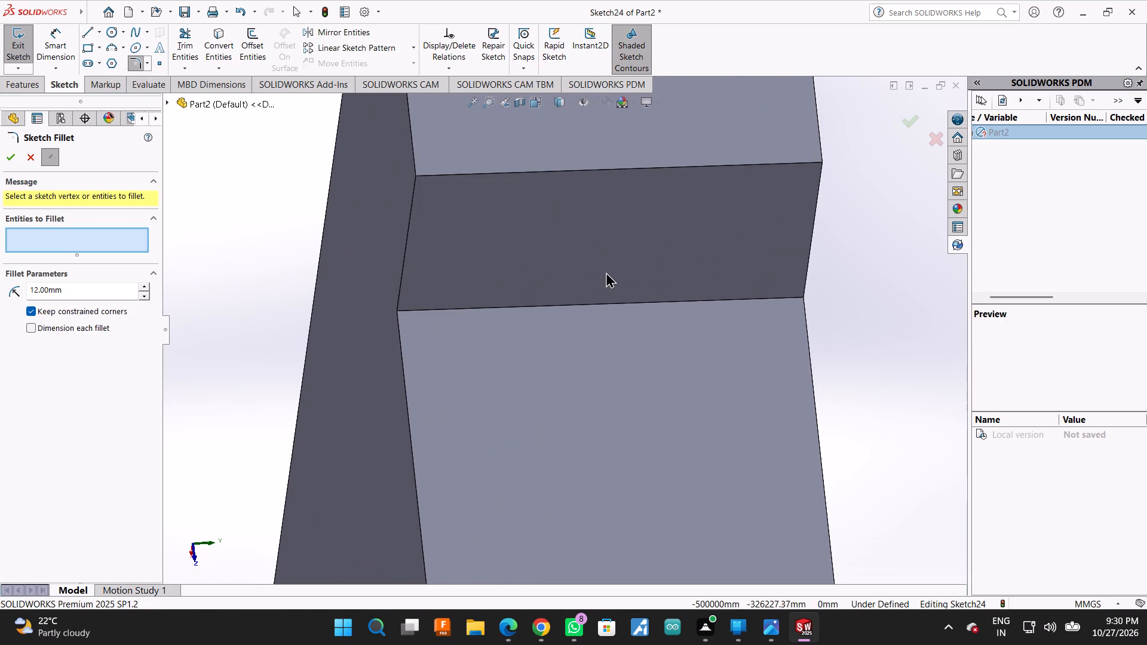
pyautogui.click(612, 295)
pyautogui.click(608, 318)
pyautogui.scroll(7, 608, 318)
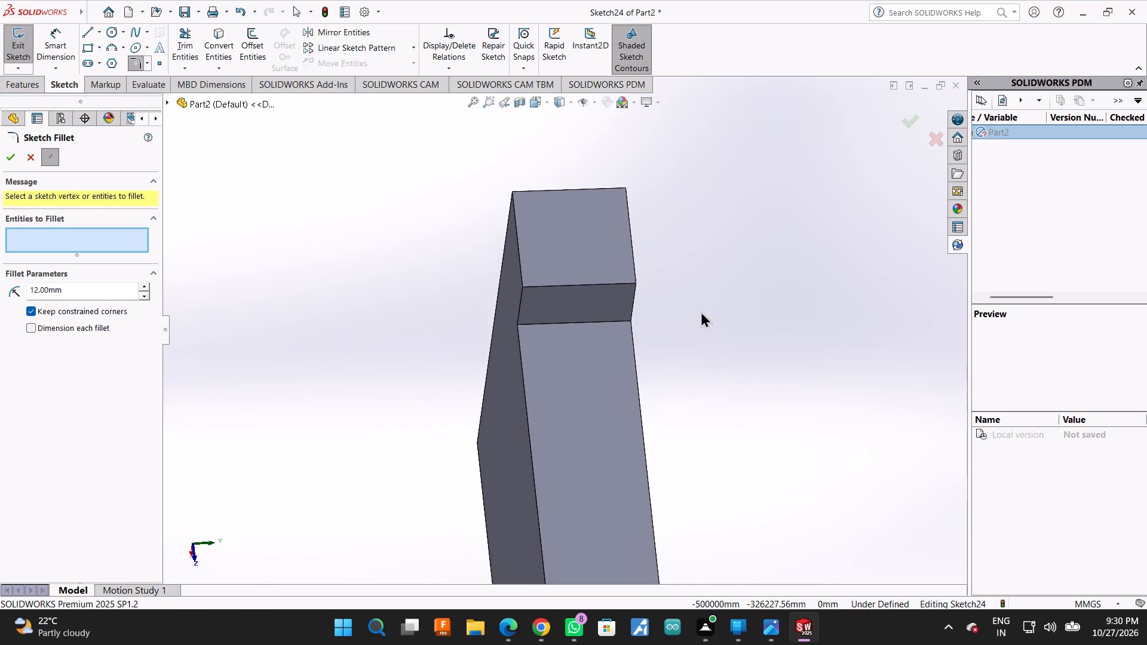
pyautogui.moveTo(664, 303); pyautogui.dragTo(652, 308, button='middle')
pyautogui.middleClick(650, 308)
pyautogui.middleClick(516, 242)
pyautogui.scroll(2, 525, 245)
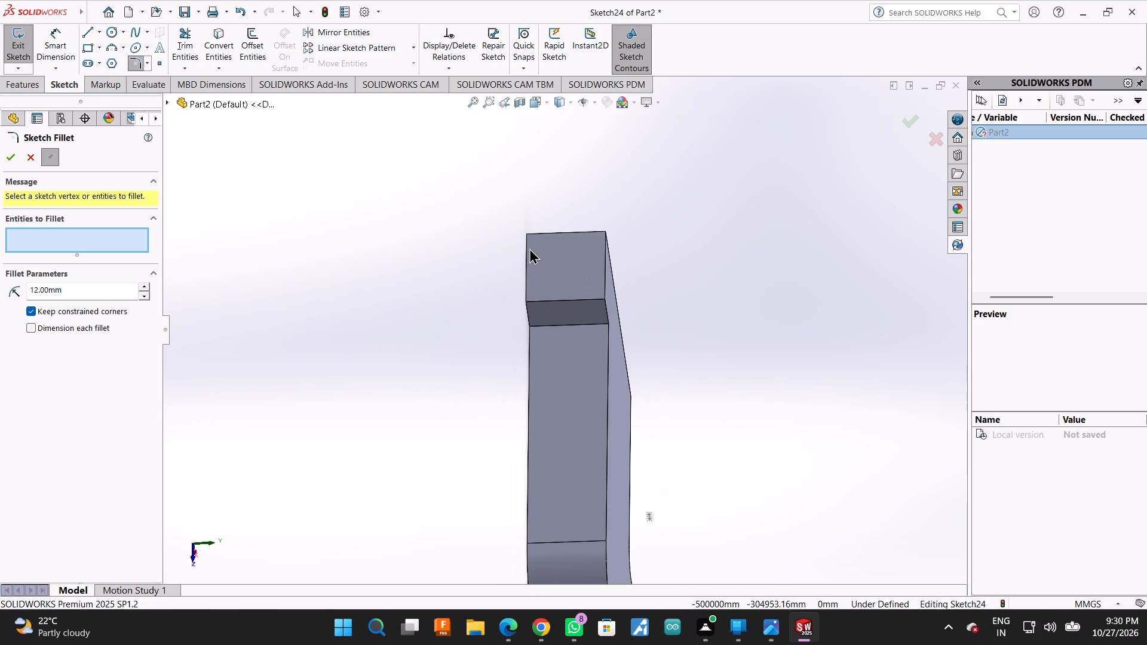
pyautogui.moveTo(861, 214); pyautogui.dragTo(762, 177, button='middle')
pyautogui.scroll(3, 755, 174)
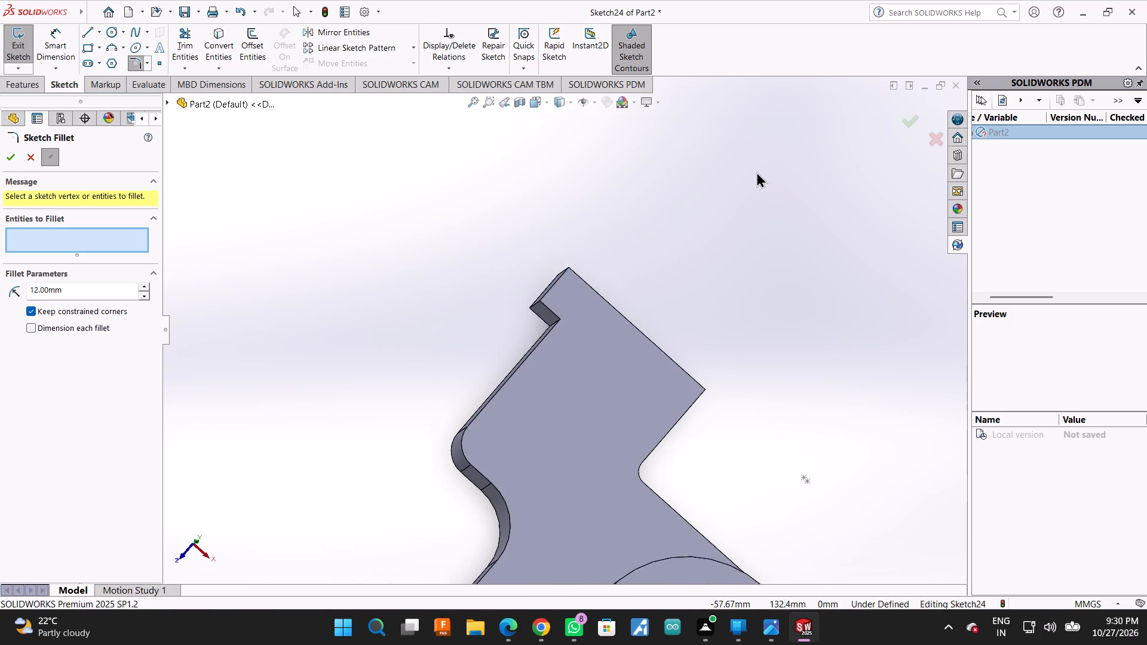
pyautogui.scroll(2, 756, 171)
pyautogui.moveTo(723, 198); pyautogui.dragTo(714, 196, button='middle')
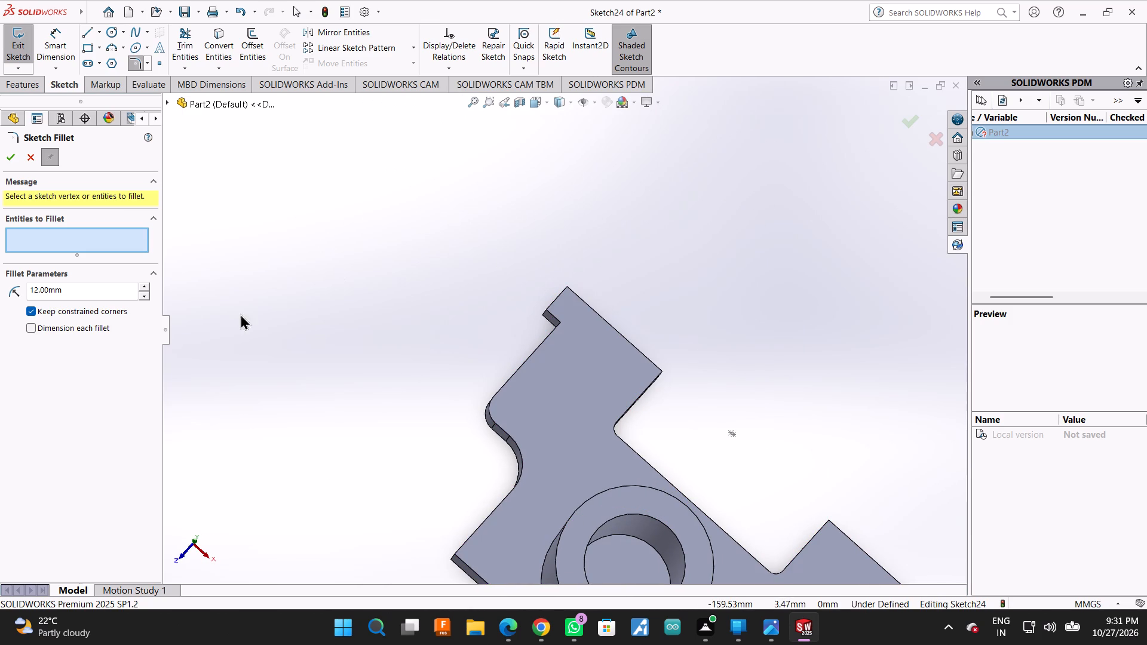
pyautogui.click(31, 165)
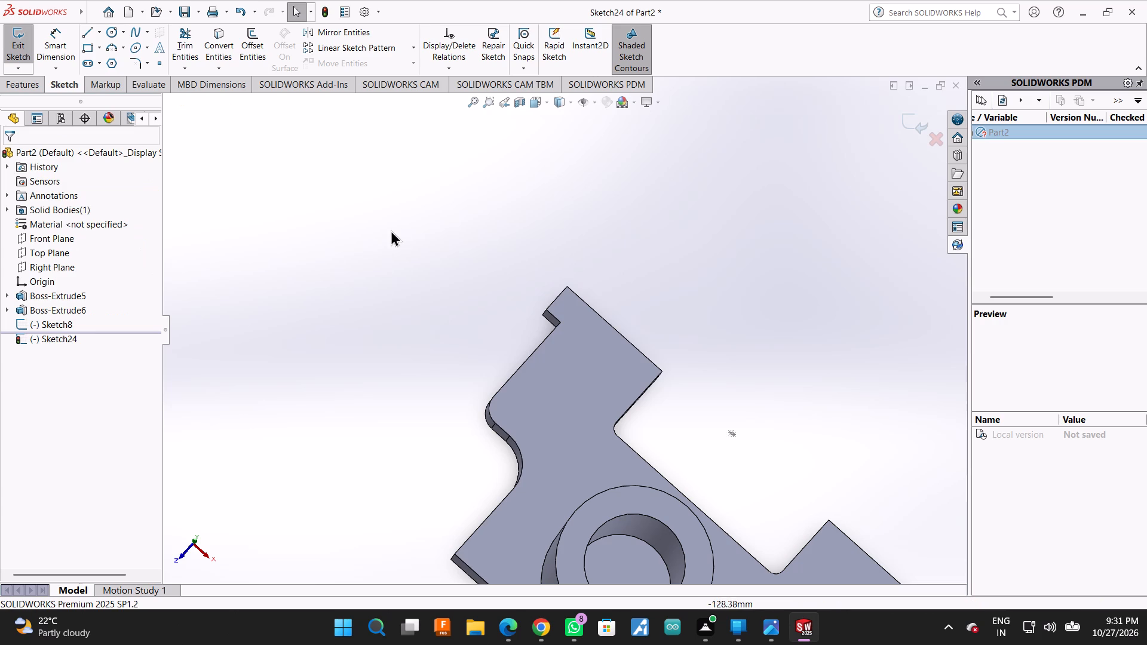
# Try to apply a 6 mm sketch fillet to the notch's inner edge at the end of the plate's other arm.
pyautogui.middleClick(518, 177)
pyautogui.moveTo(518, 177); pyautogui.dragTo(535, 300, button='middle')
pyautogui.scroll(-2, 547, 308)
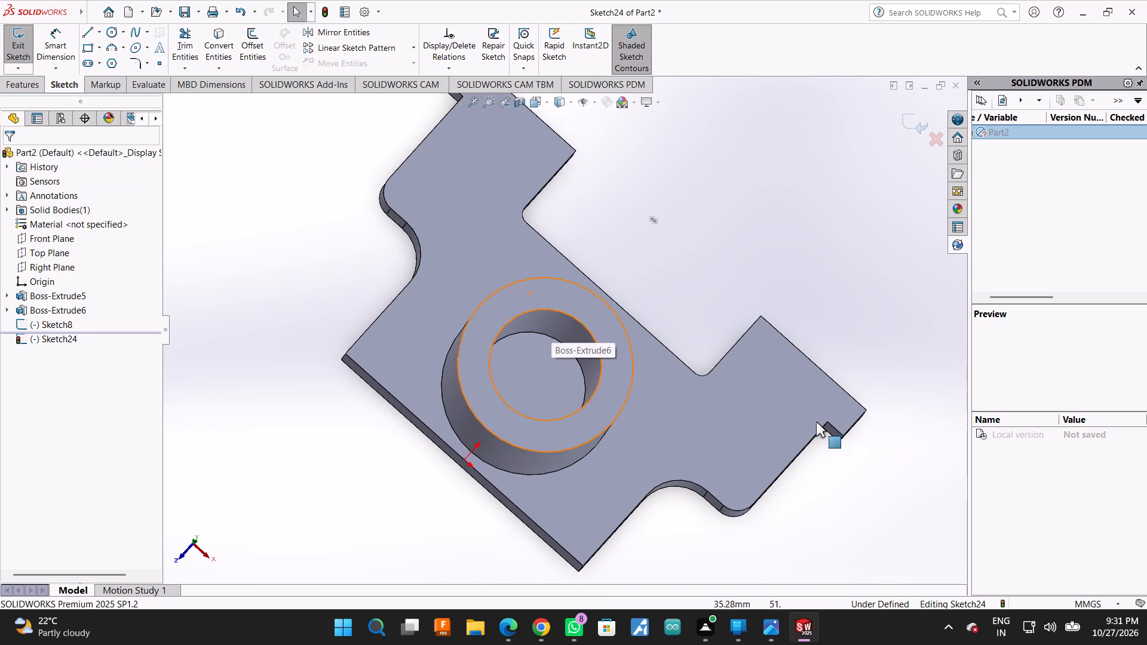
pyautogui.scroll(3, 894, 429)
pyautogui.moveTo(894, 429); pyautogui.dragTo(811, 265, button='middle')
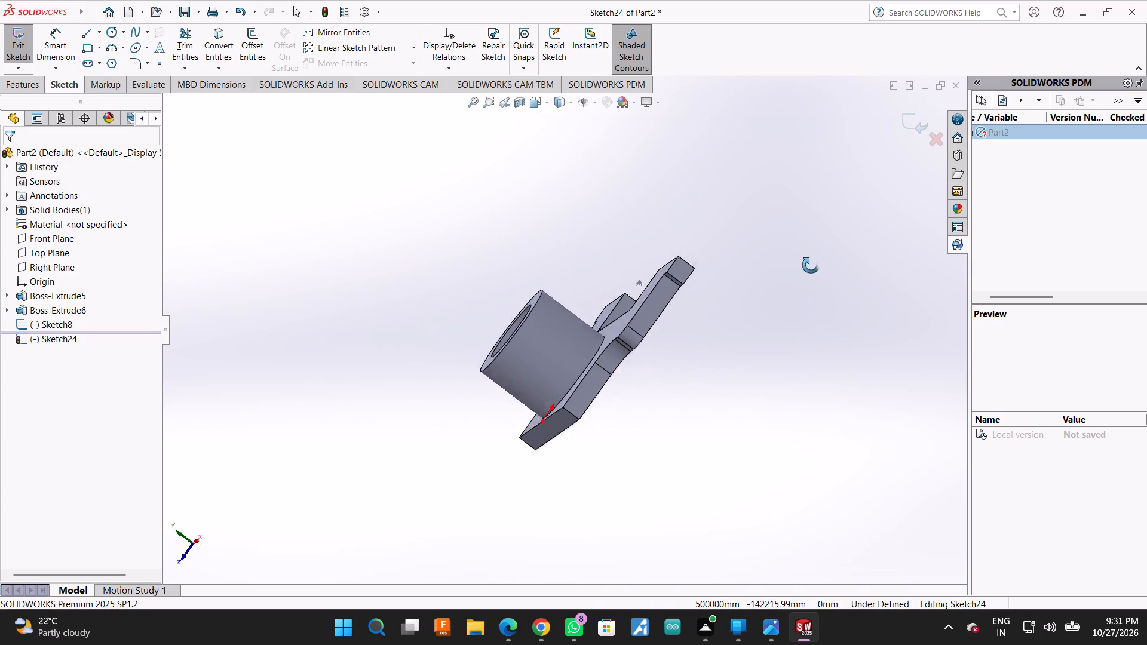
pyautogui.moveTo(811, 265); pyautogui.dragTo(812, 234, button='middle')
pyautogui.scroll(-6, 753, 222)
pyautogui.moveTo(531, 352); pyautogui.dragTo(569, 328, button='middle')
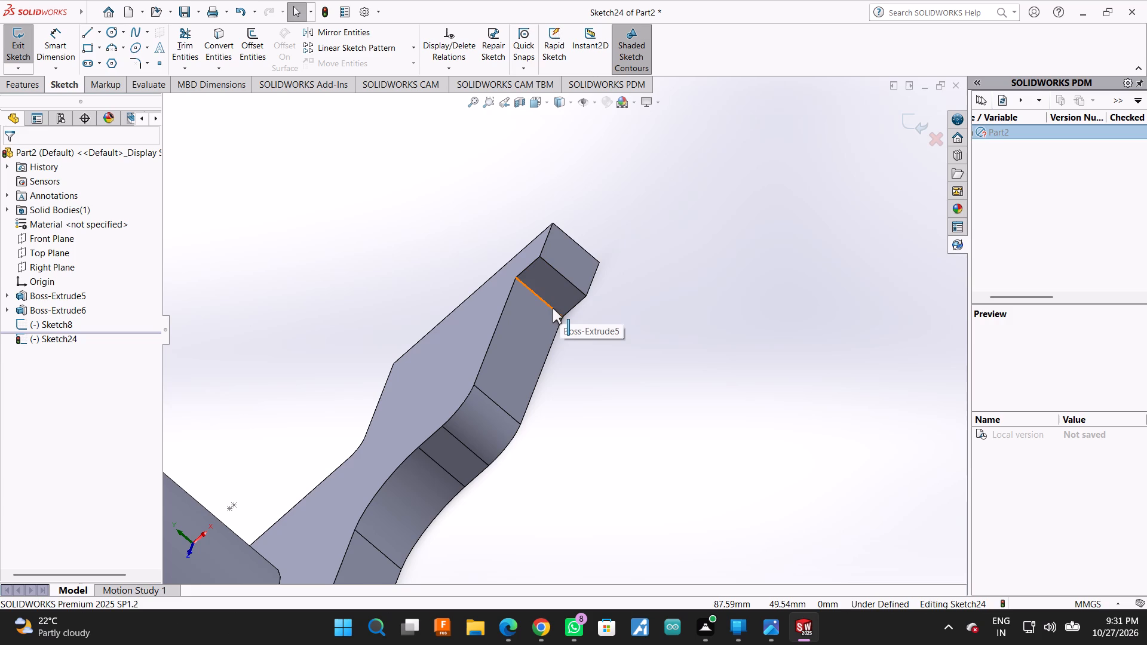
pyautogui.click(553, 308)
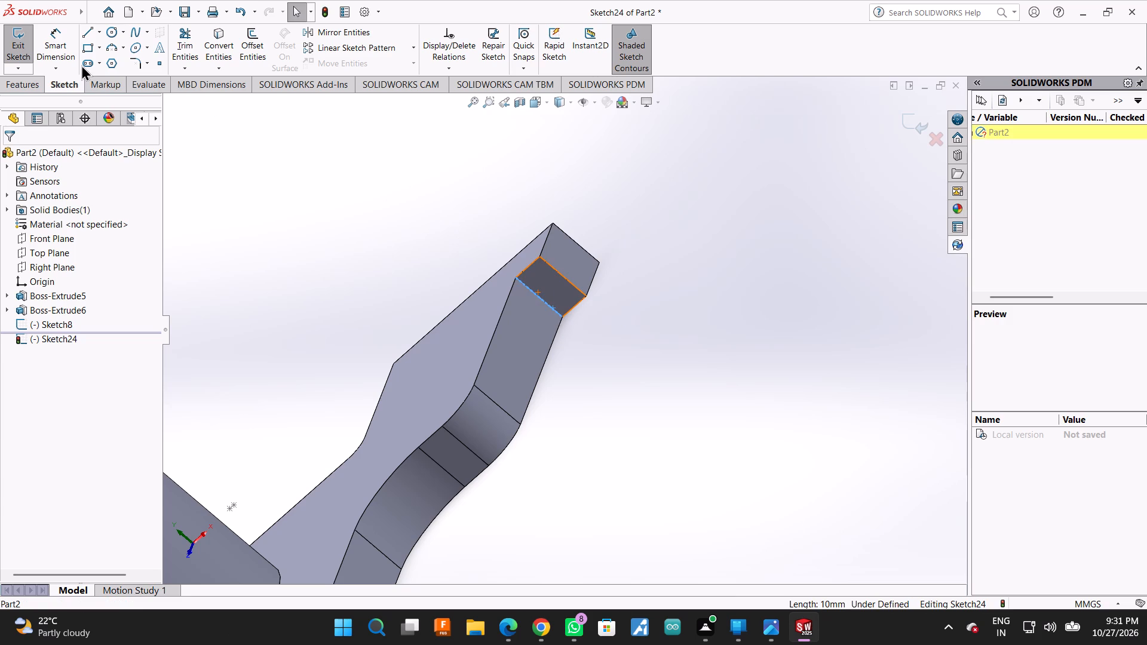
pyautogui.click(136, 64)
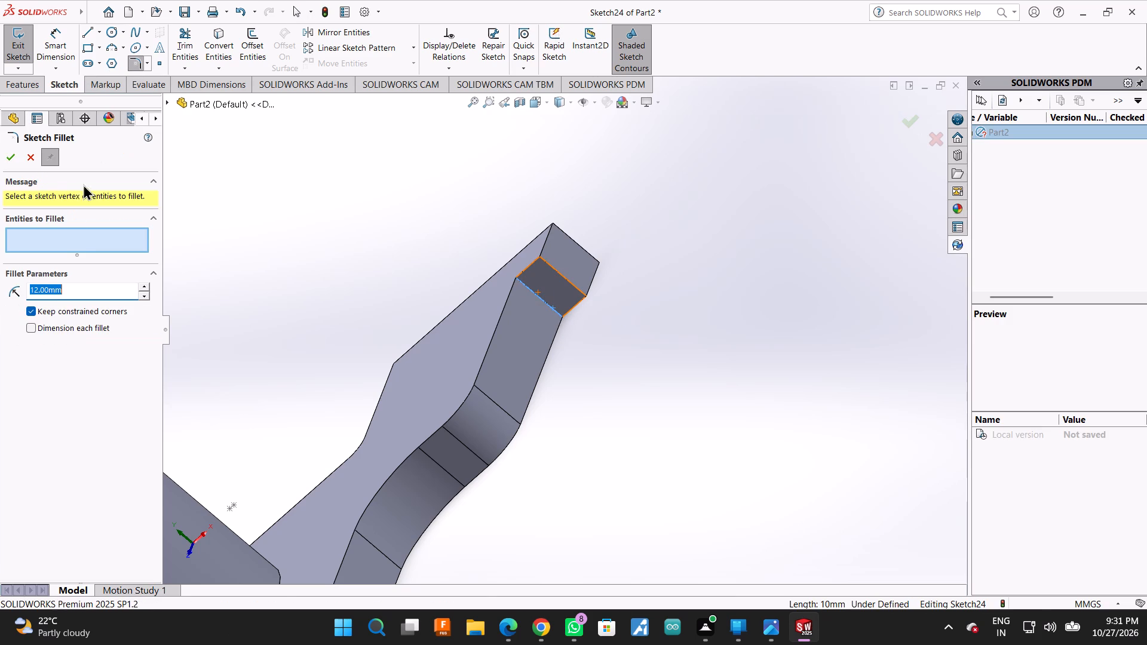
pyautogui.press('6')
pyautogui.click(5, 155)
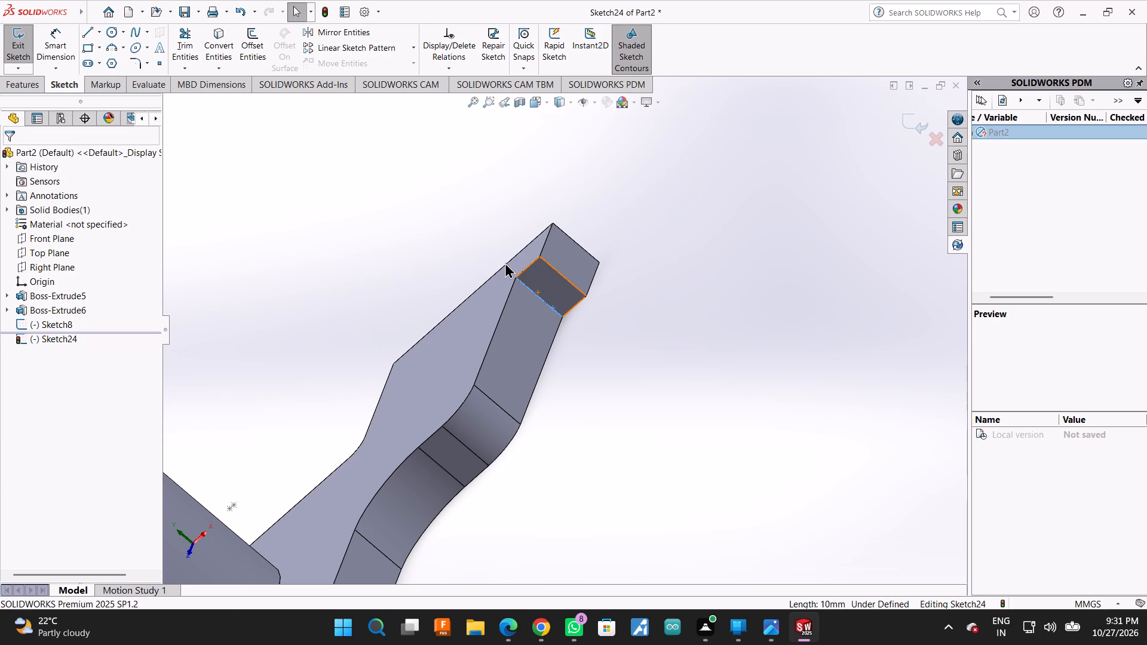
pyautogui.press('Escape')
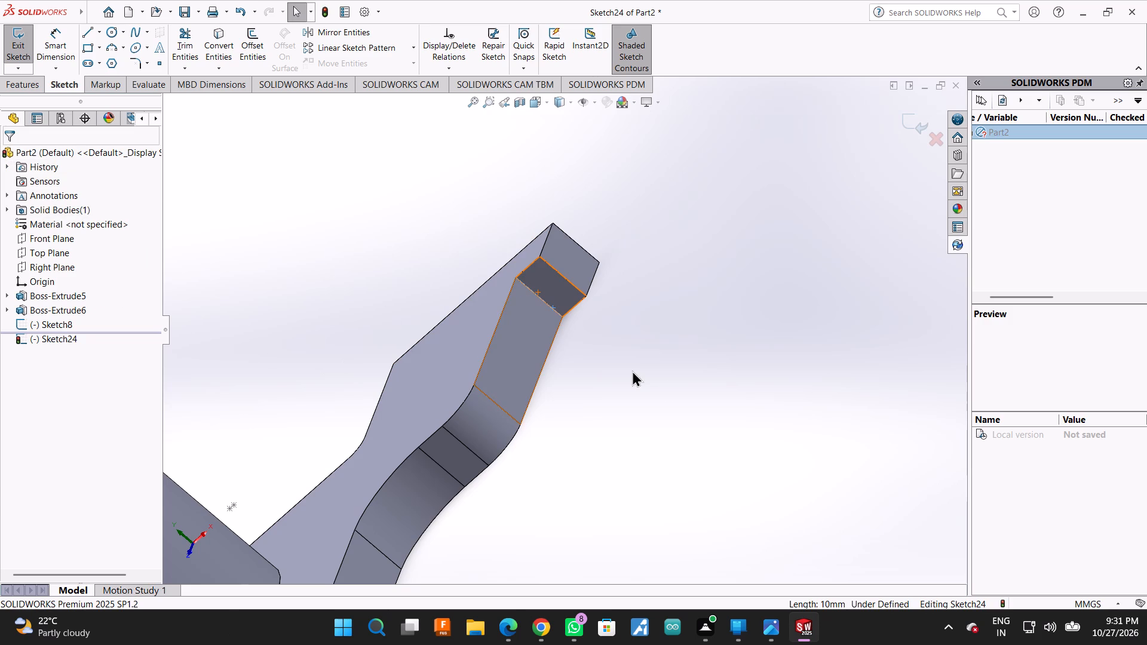
# Exit the empty sketch on the flat face of the Boss-Extrude5 plate.
pyautogui.click(542, 347)
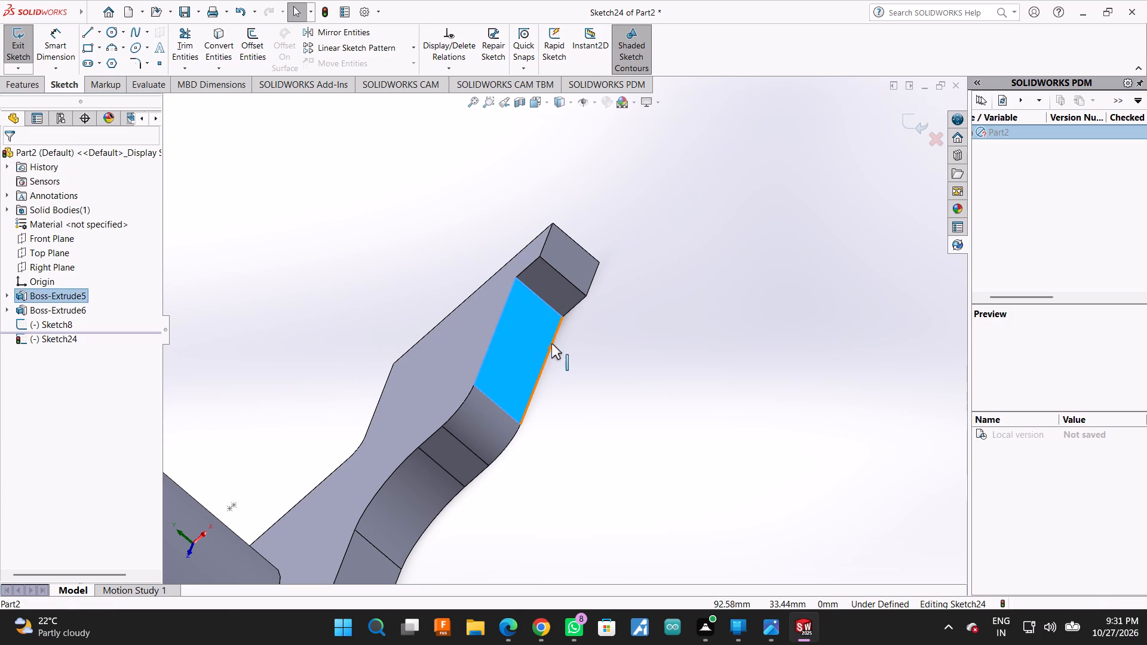
pyautogui.rightClick(549, 342)
pyautogui.moveTo(752, 257); pyautogui.dragTo(763, 253)
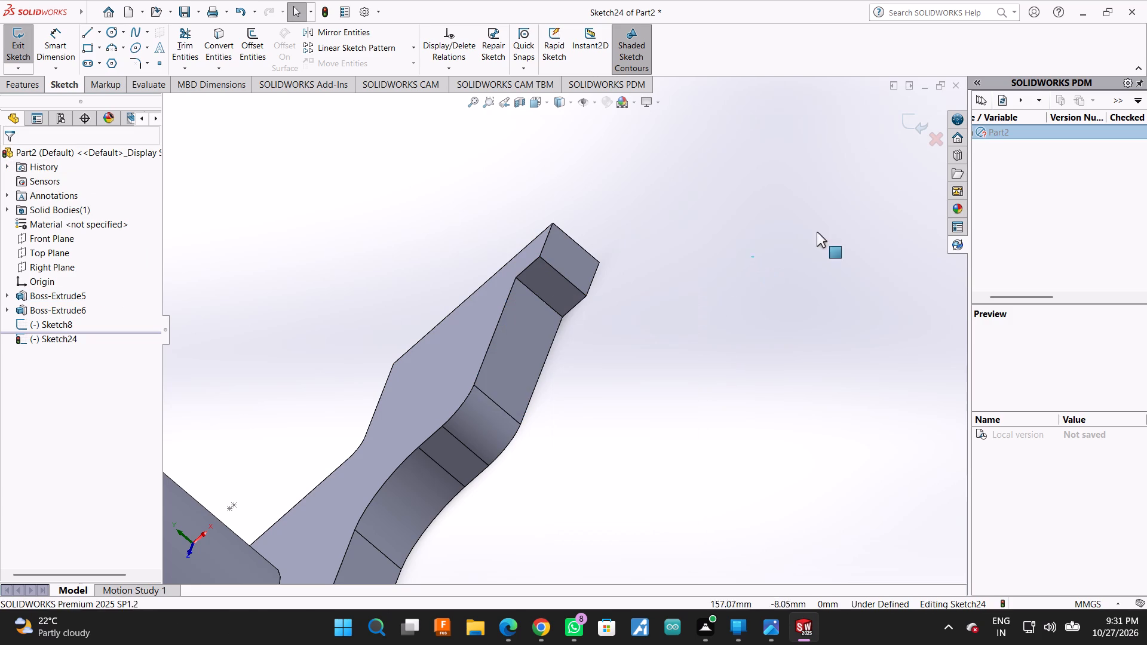
pyautogui.click(913, 124)
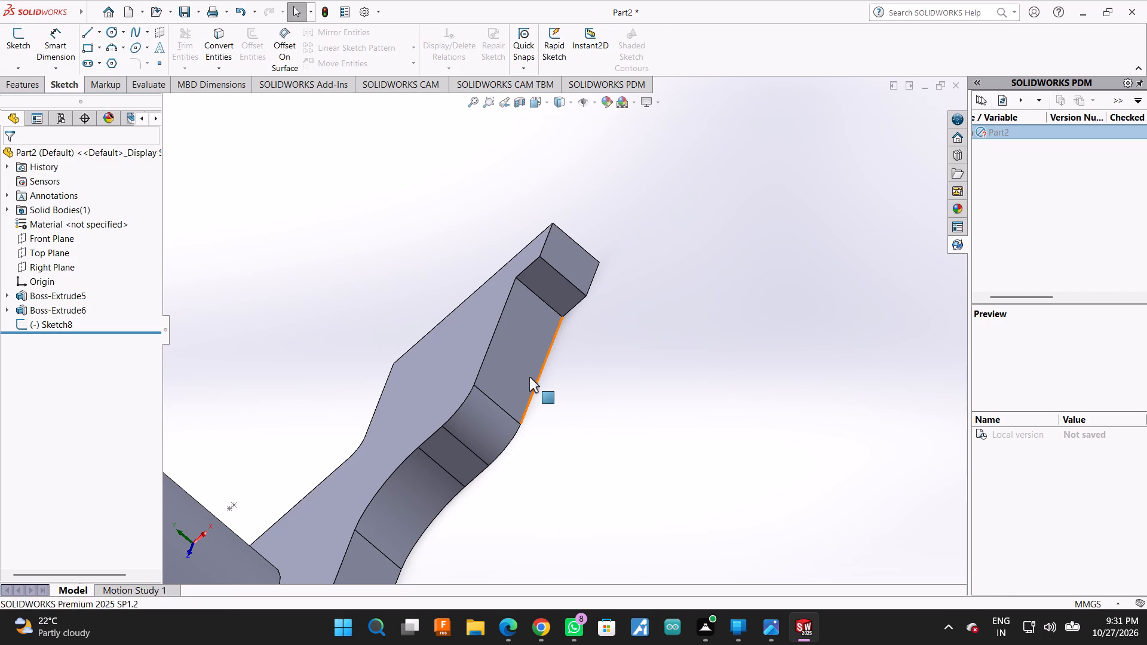
# Start a new sketch on the narrow side face of the plate arm next to the notch.
pyautogui.click(528, 377)
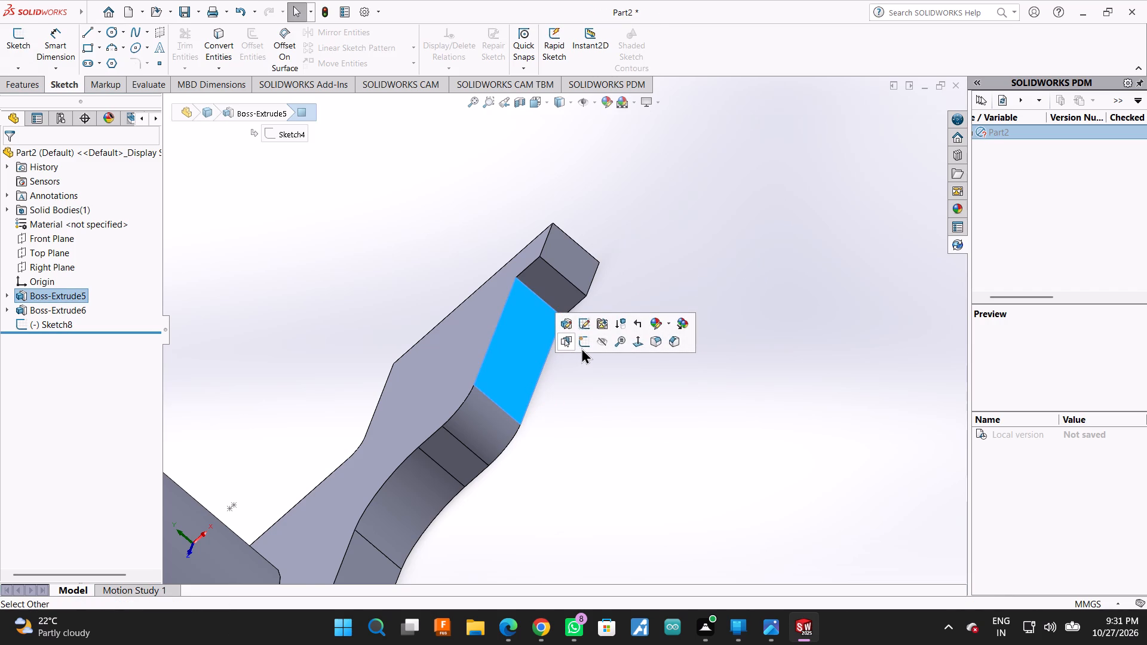
pyautogui.click(581, 348)
pyautogui.click(706, 373)
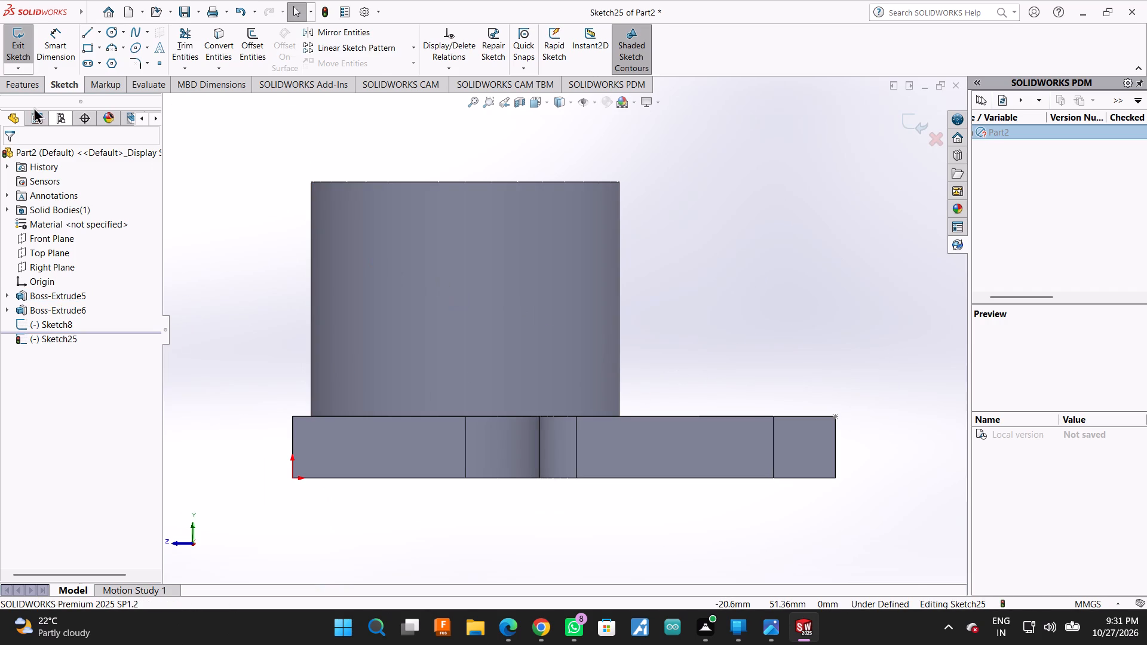
# Exit the empty sketch on the plate arm's narrow side face.
pyautogui.click(17, 85)
pyautogui.click(72, 84)
pyautogui.moveTo(941, 278); pyautogui.dragTo(893, 321, button='middle')
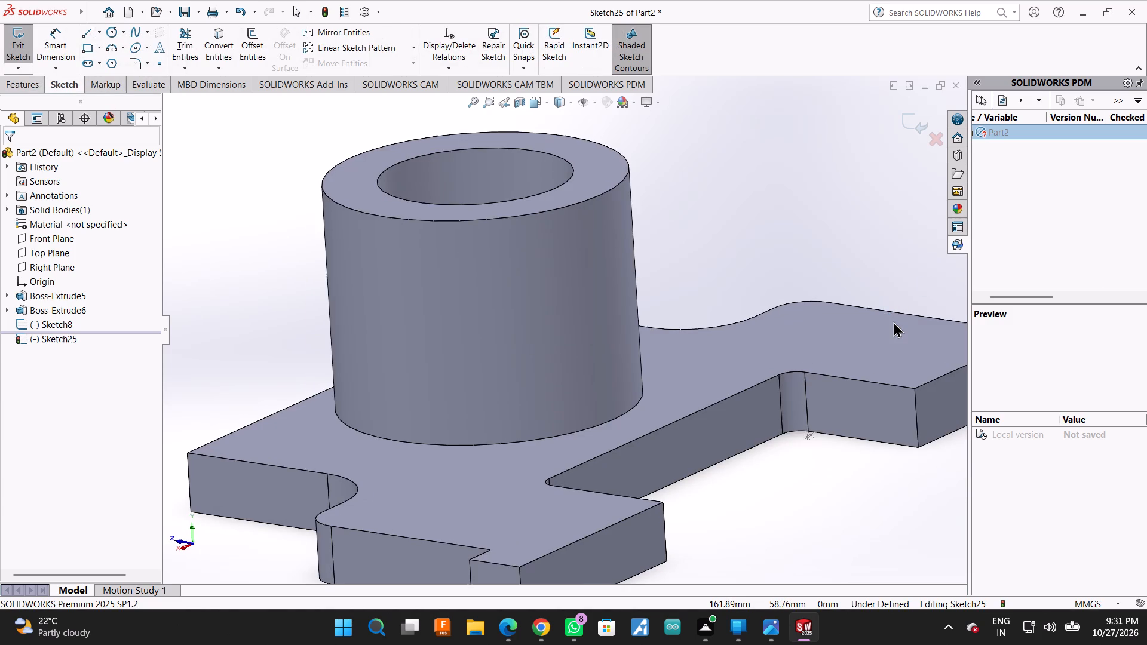
pyautogui.scroll(5, 893, 321)
pyautogui.moveTo(667, 270); pyautogui.dragTo(676, 331, button='middle')
pyautogui.moveTo(676, 334); pyautogui.dragTo(661, 406, button='middle')
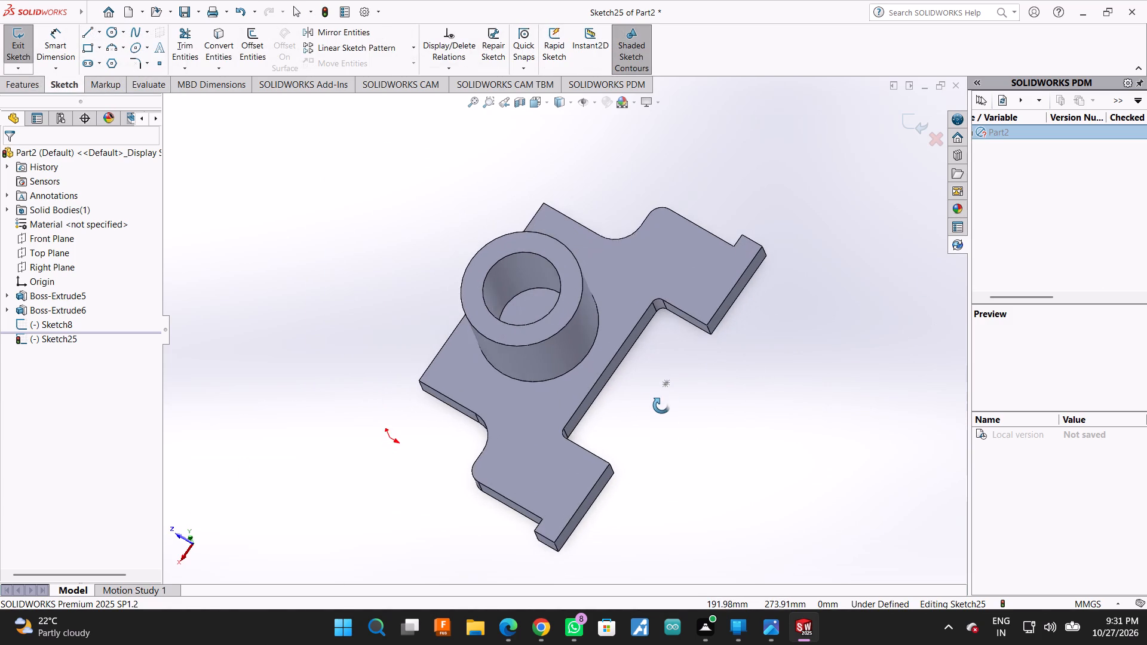
pyautogui.moveTo(661, 406); pyautogui.dragTo(685, 419, button='middle')
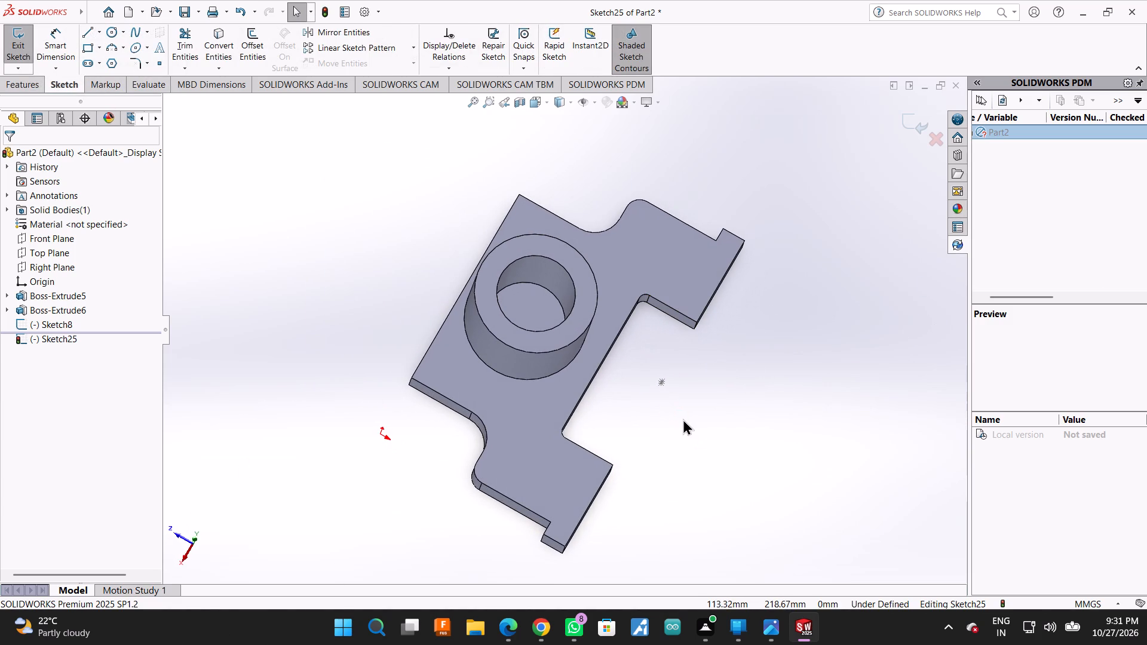
pyautogui.scroll(1, 628, 473)
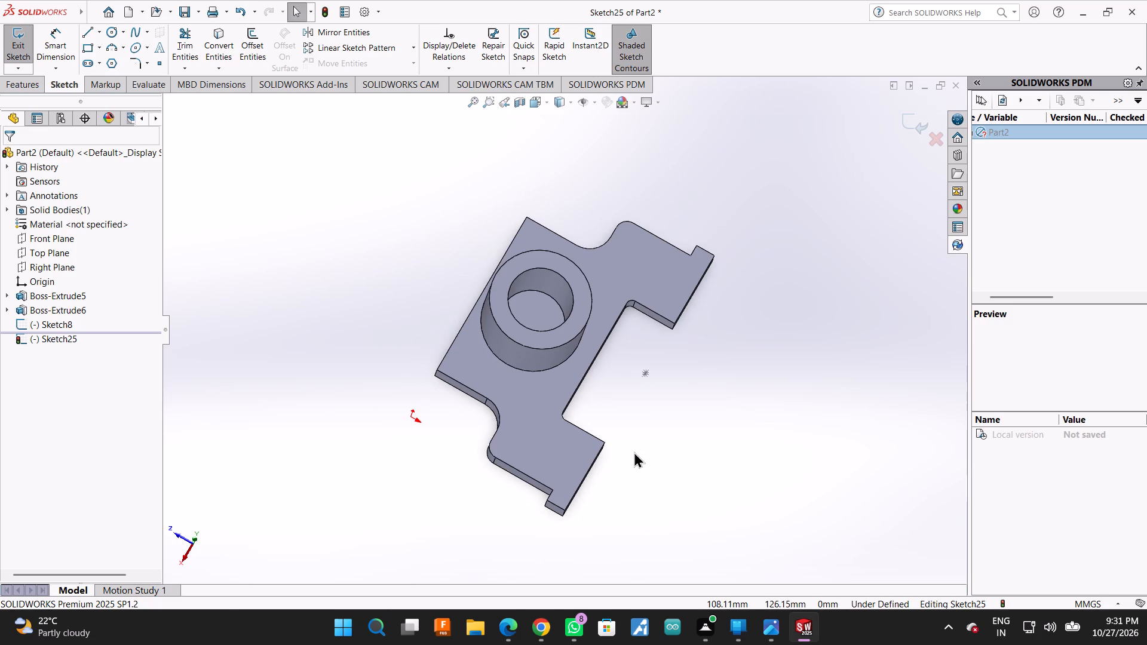
pyautogui.scroll(-3, 634, 451)
pyautogui.scroll(1, 633, 391)
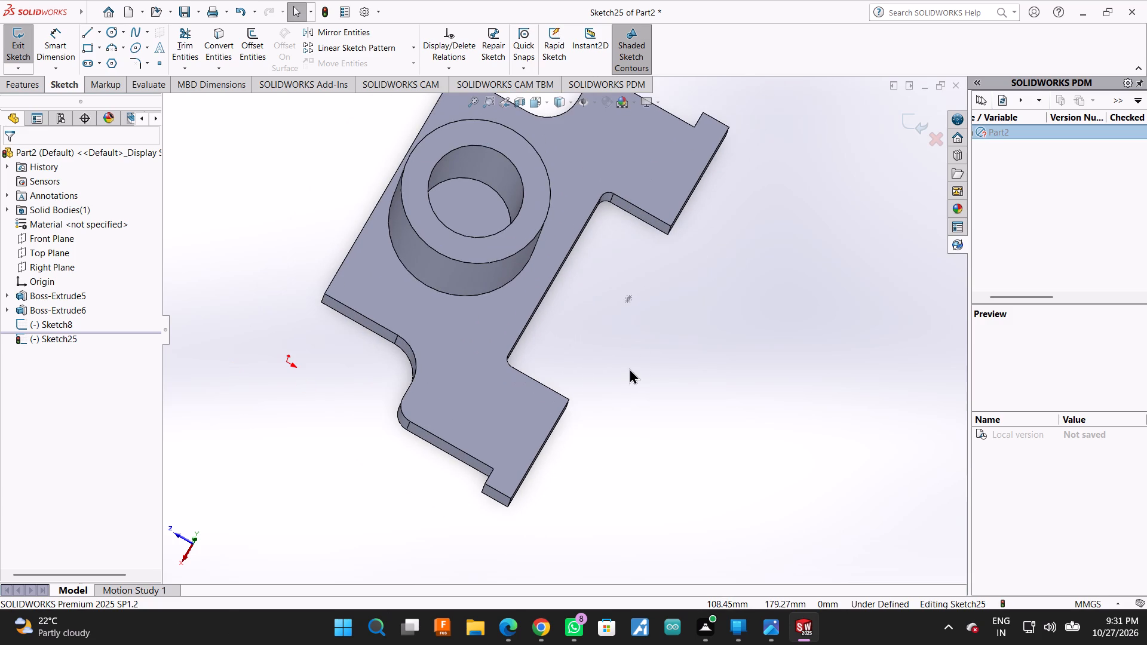
pyautogui.click(433, 328)
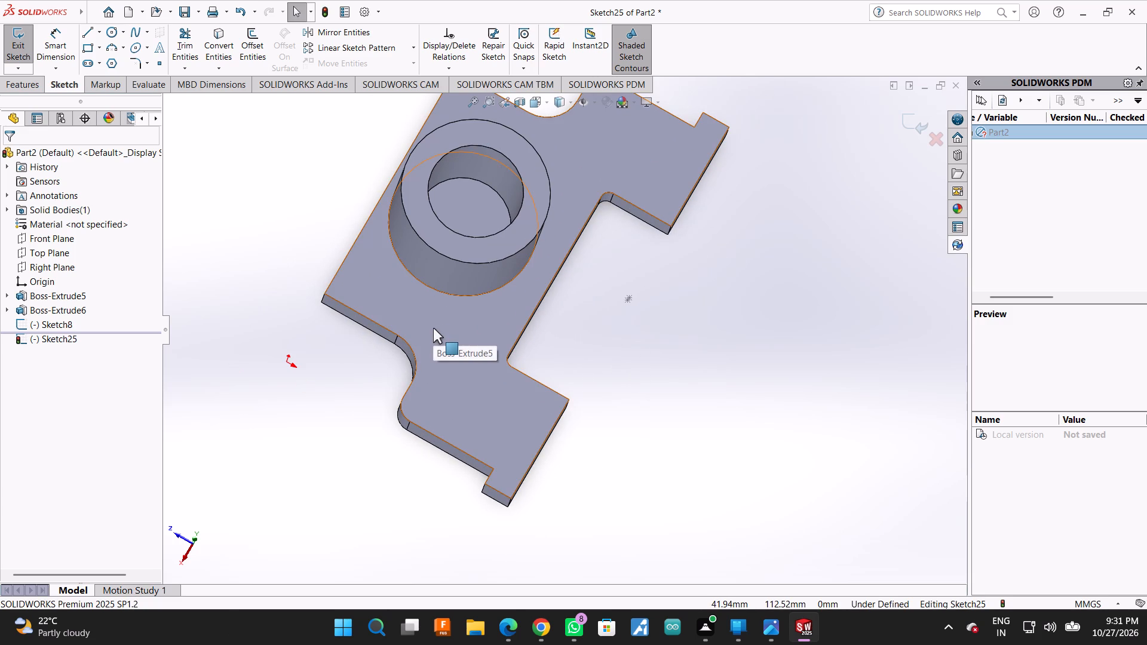
pyautogui.scroll(1, 433, 328)
pyautogui.rightClick(433, 328)
pyautogui.click(677, 294)
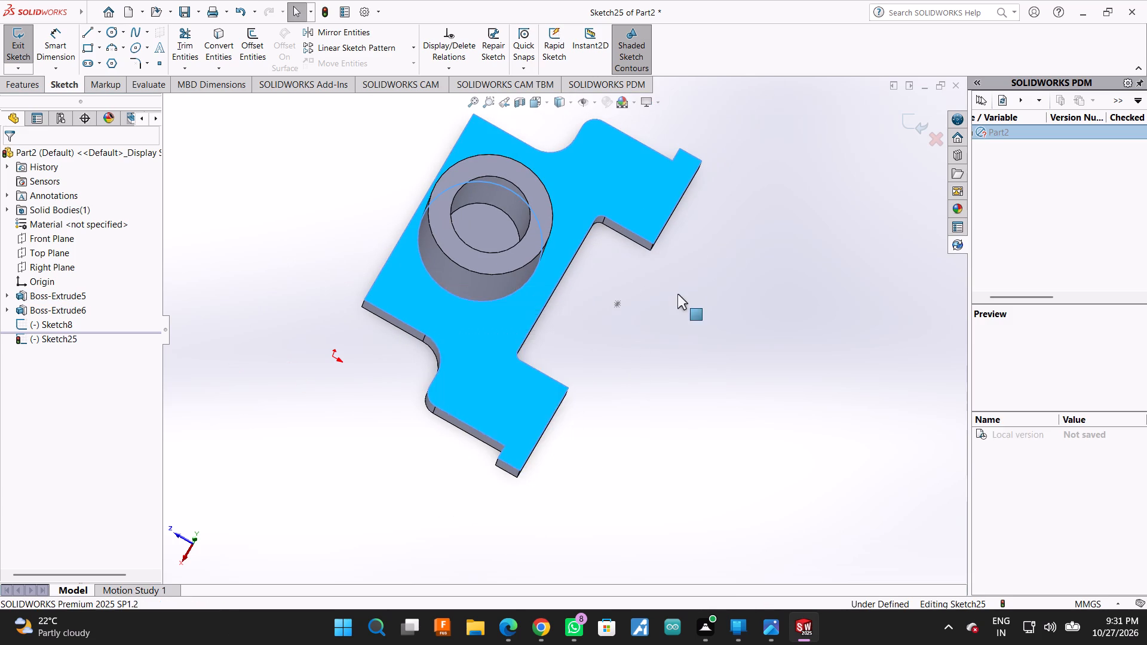
pyautogui.click(907, 124)
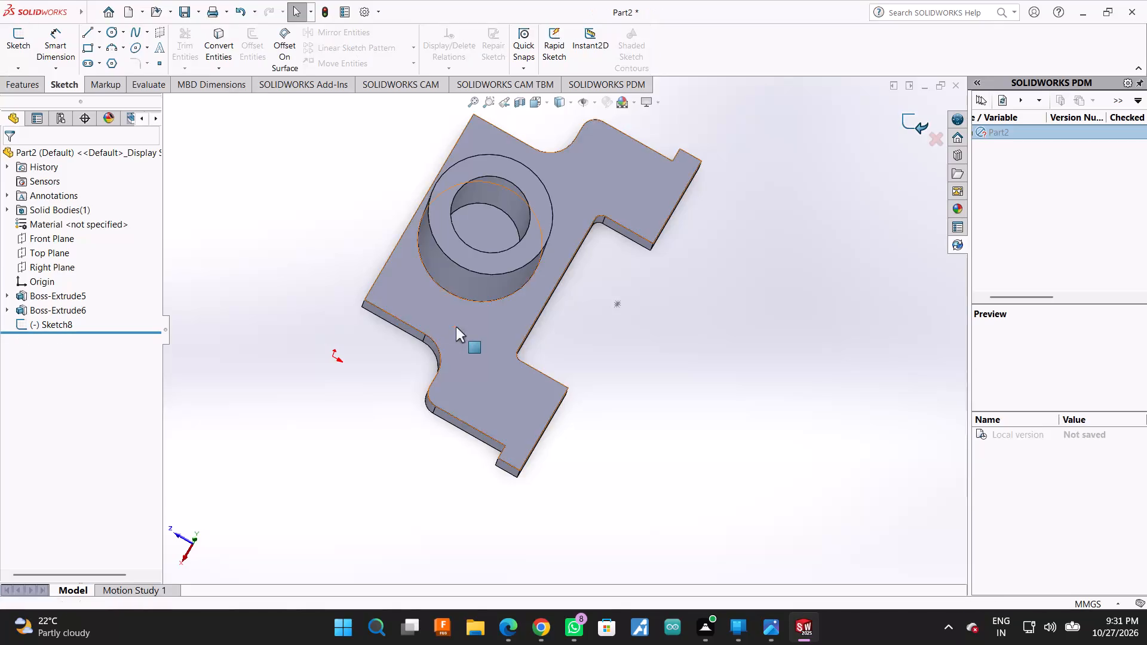
# Start a new sketch on the flat face of the Boss-Extrude5 plate around the cylindrical boss.
pyautogui.rightClick(456, 327)
pyautogui.click(491, 311)
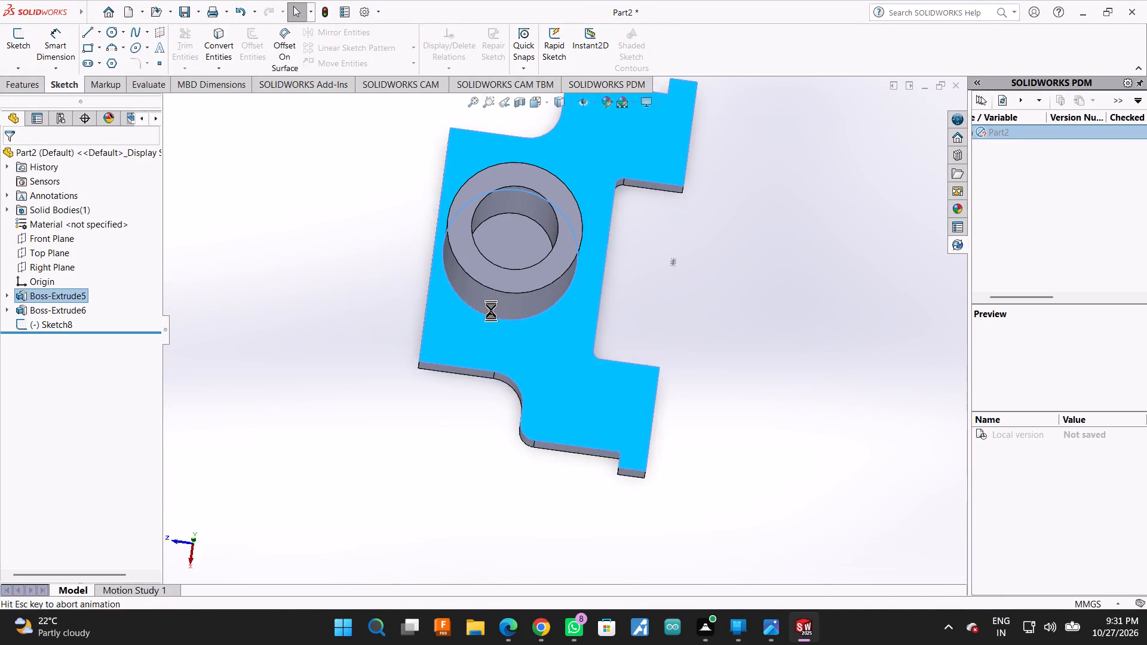
pyautogui.click(513, 188)
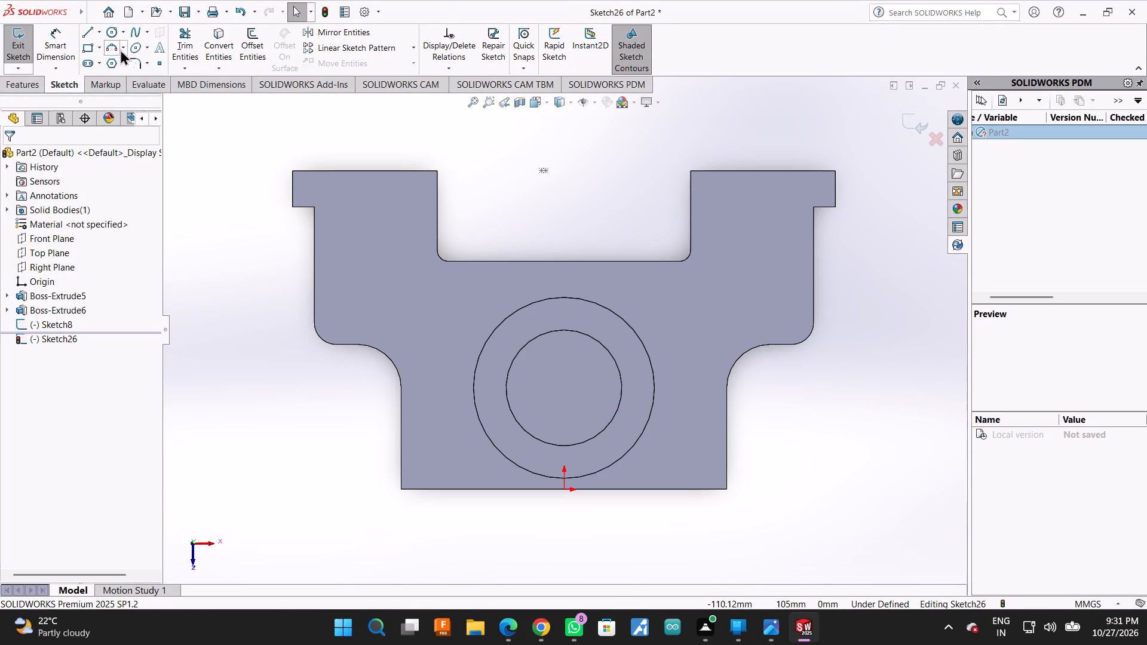
# Sketch a stepped line chain from the left arm's outer notch corner to the boss's outer circle, first segments about 28, 26 and 22 mm.
pyautogui.click(85, 30)
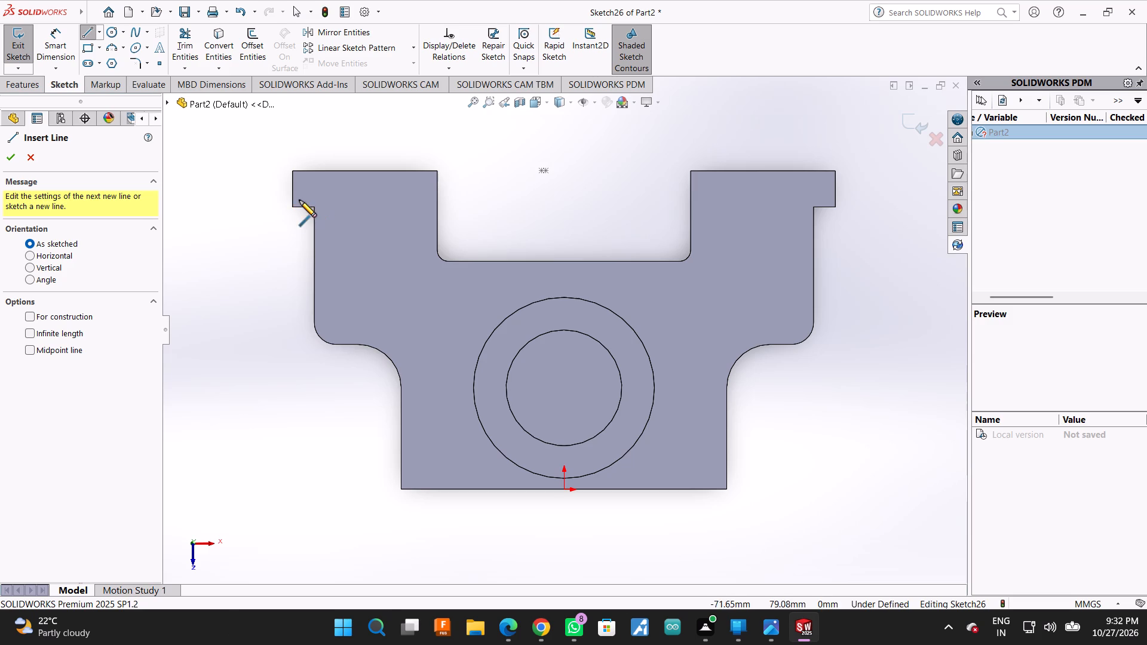
pyautogui.click(290, 208)
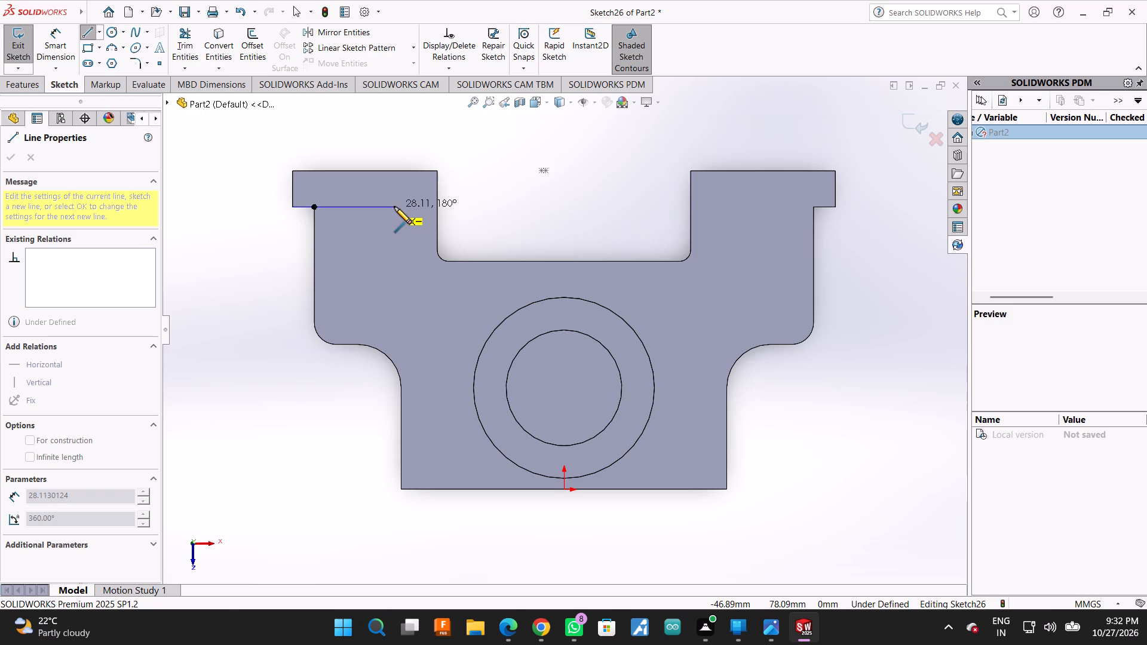
pyautogui.click(394, 207)
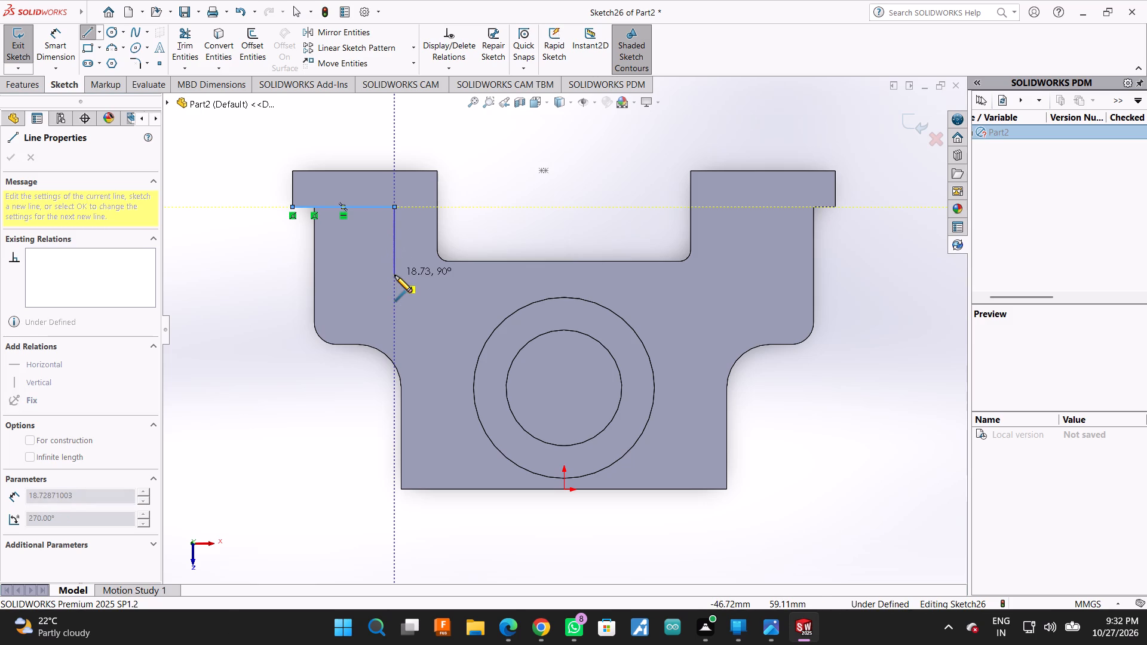
pyautogui.click(397, 302)
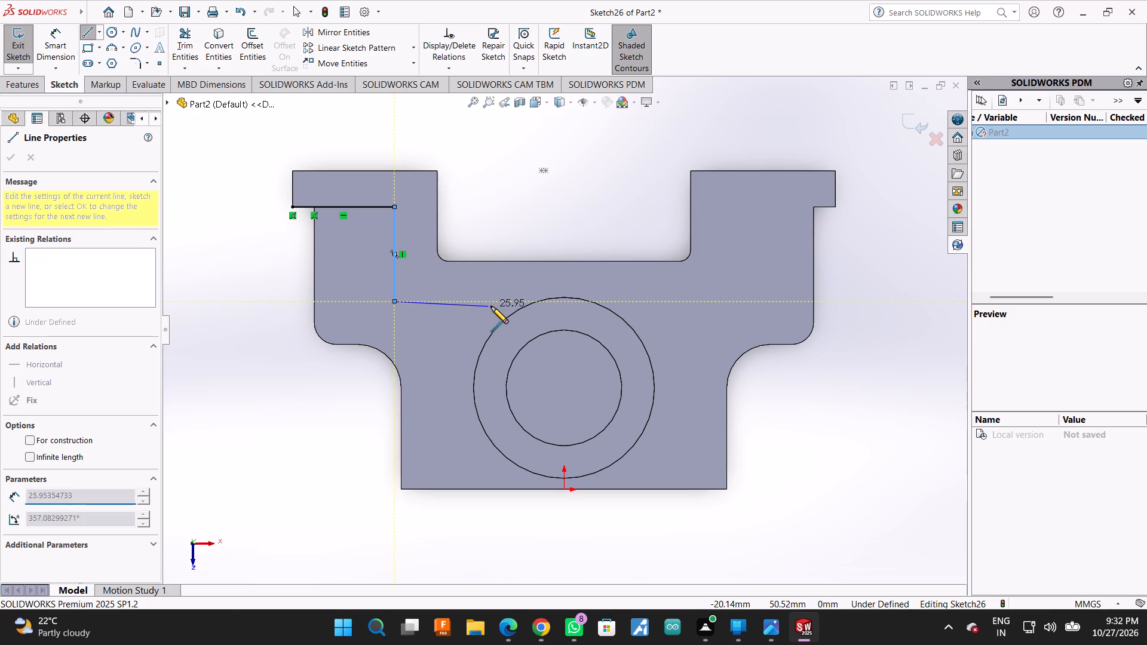
pyautogui.click(464, 299)
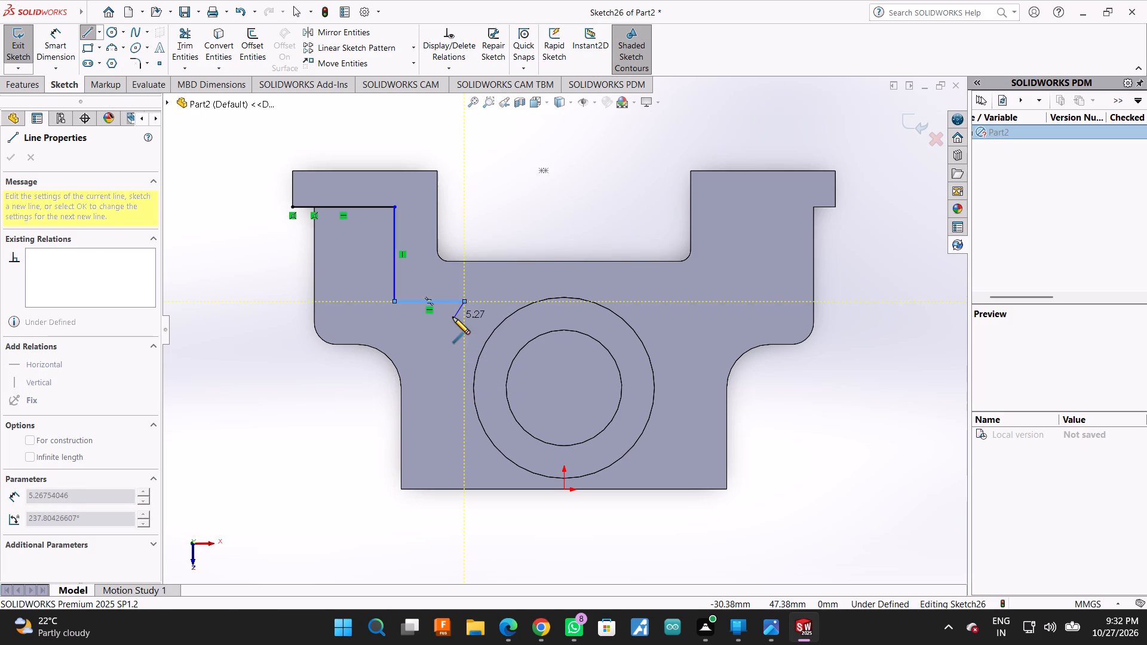
pyautogui.hotkey('ctrl', 'z')
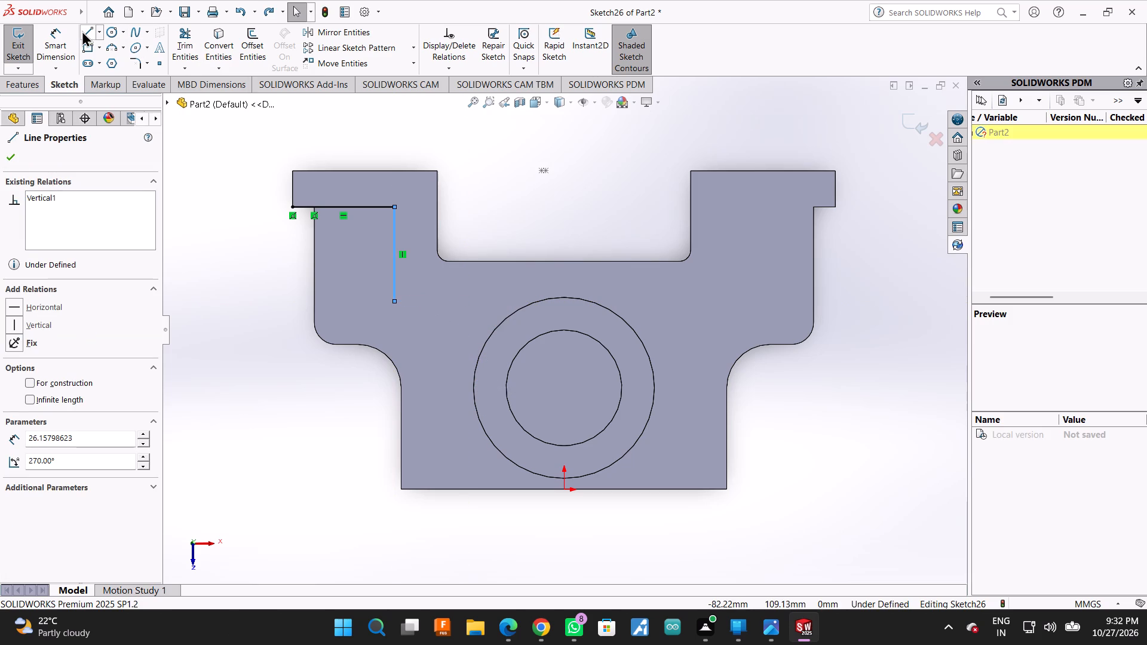
pyautogui.click(79, 30)
pyautogui.click(82, 30)
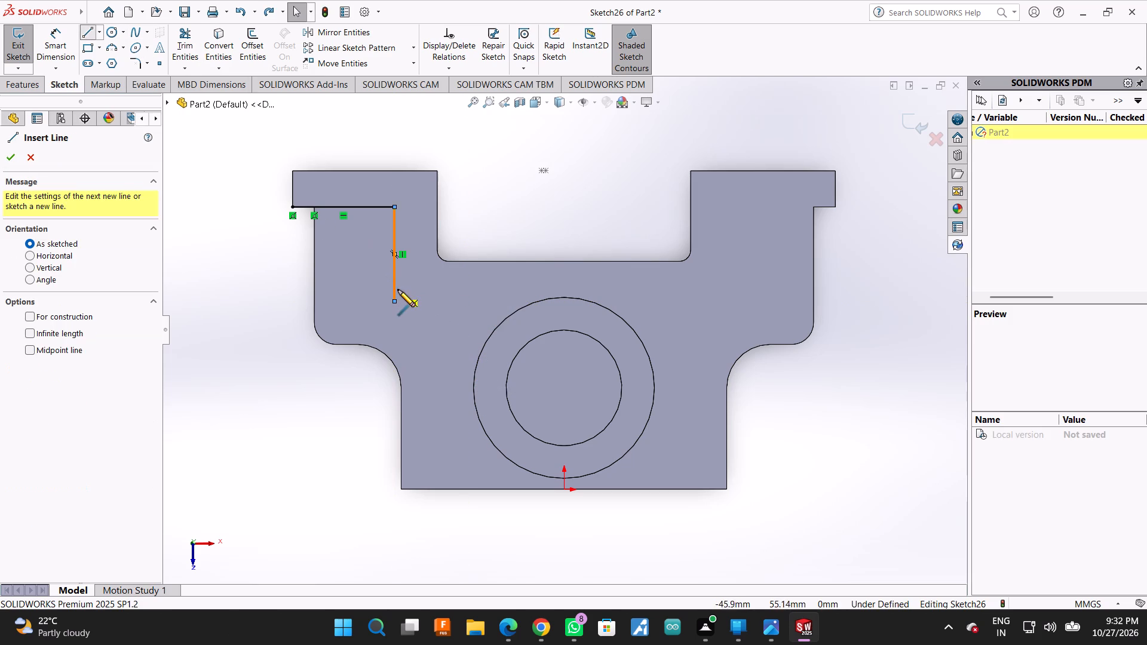
pyautogui.click(392, 300)
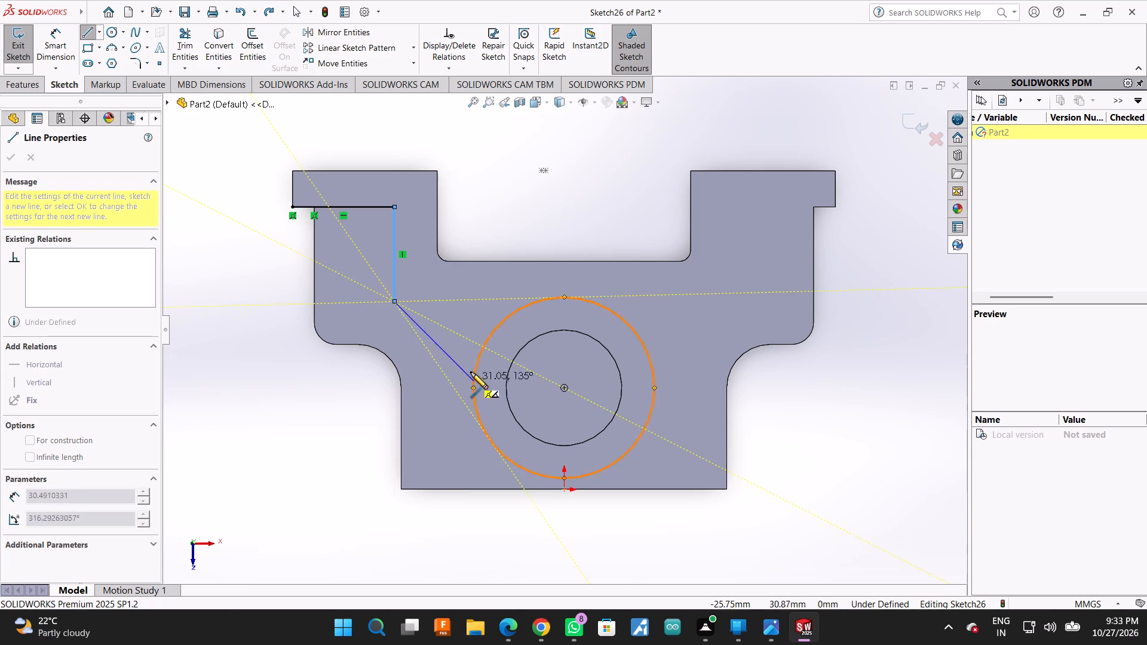
pyautogui.click(476, 299)
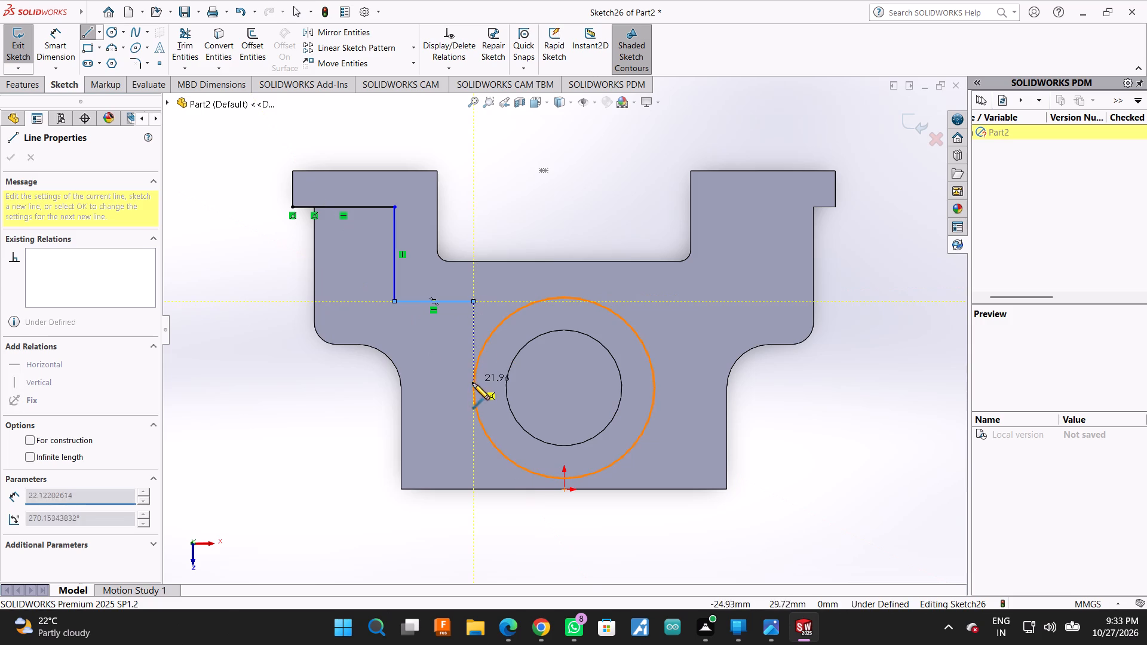
pyautogui.click(473, 388)
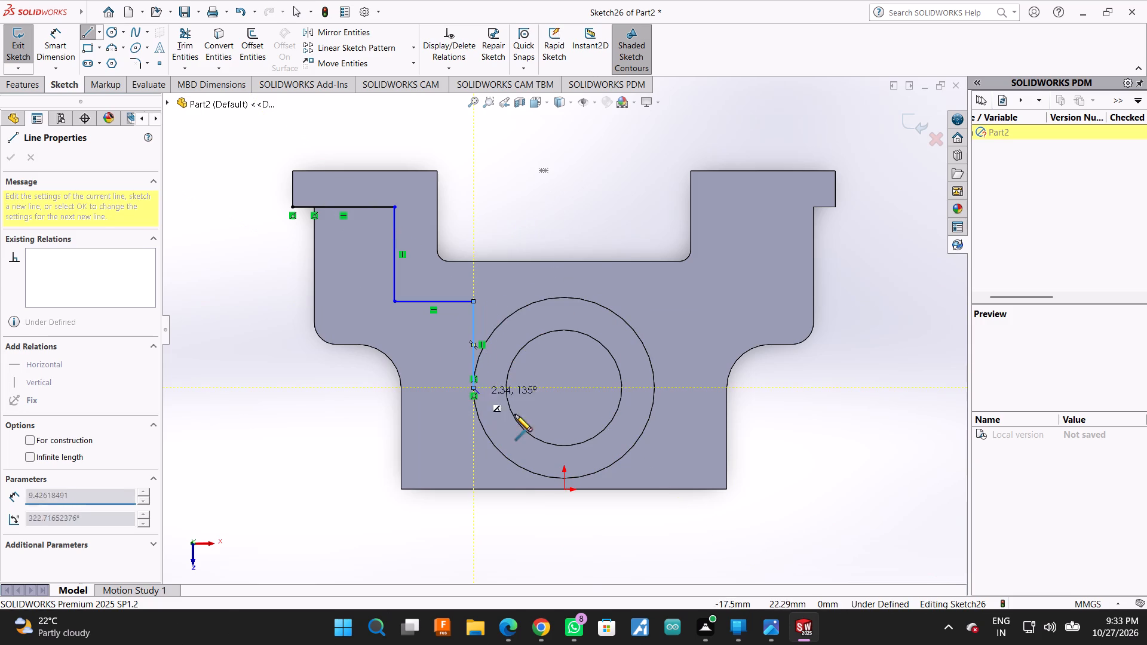
pyautogui.press('Escape')
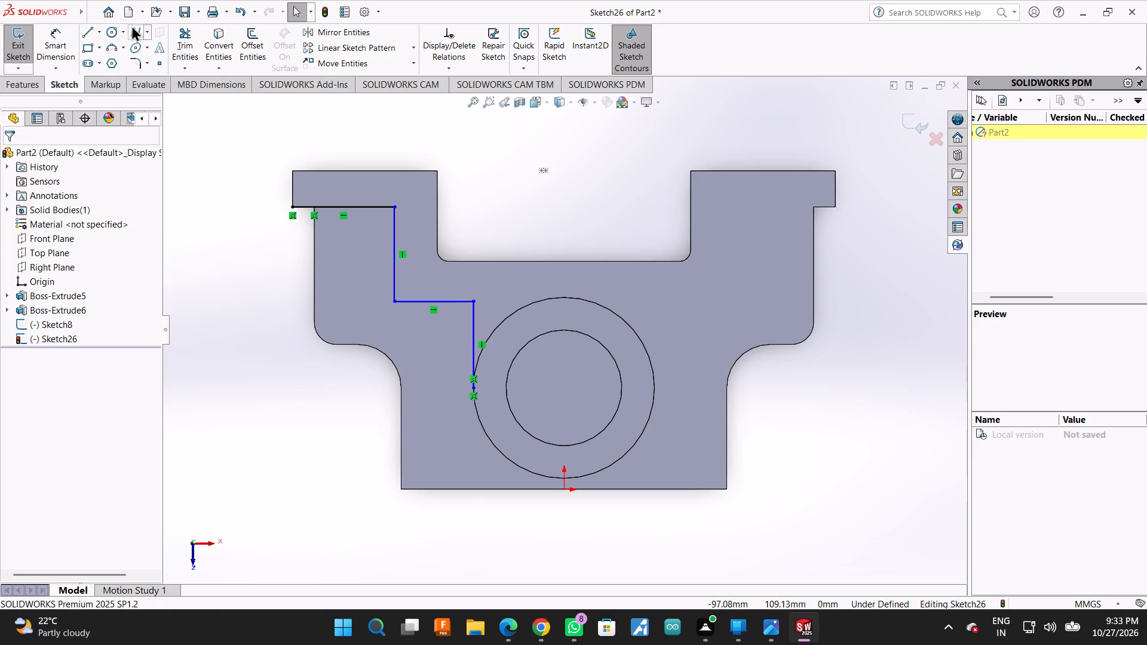
# Sketch a matching stepped chain from the right arm's outer notch corner to the boss circle, first segments about 33, 26 and 17 mm.
pyautogui.click(90, 26)
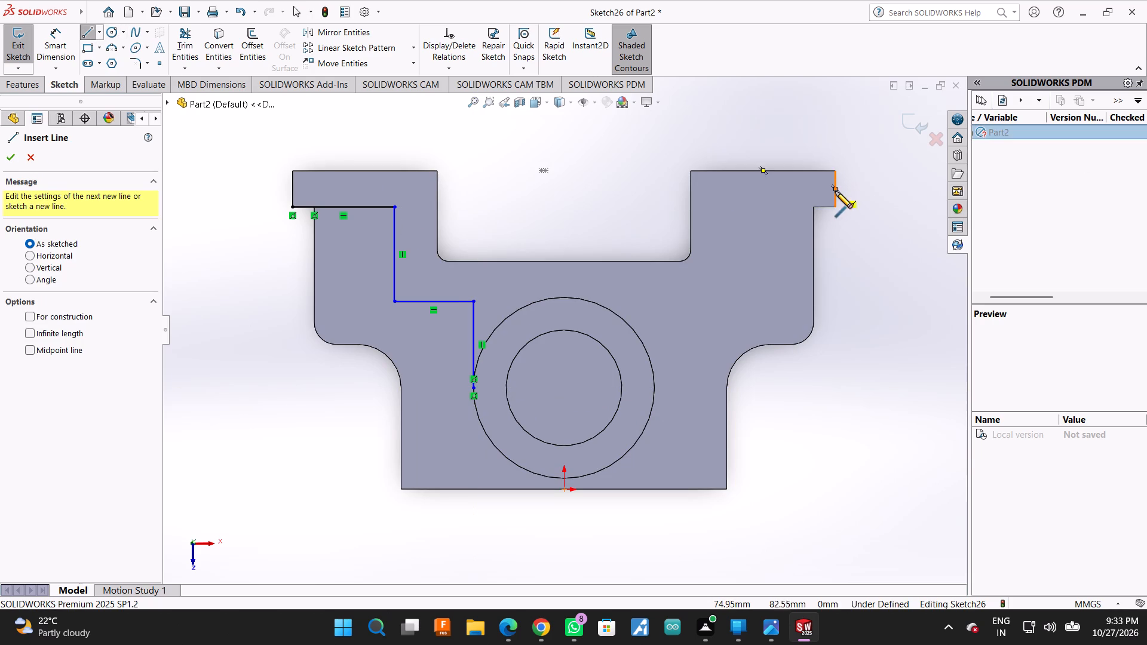
pyautogui.click(835, 207)
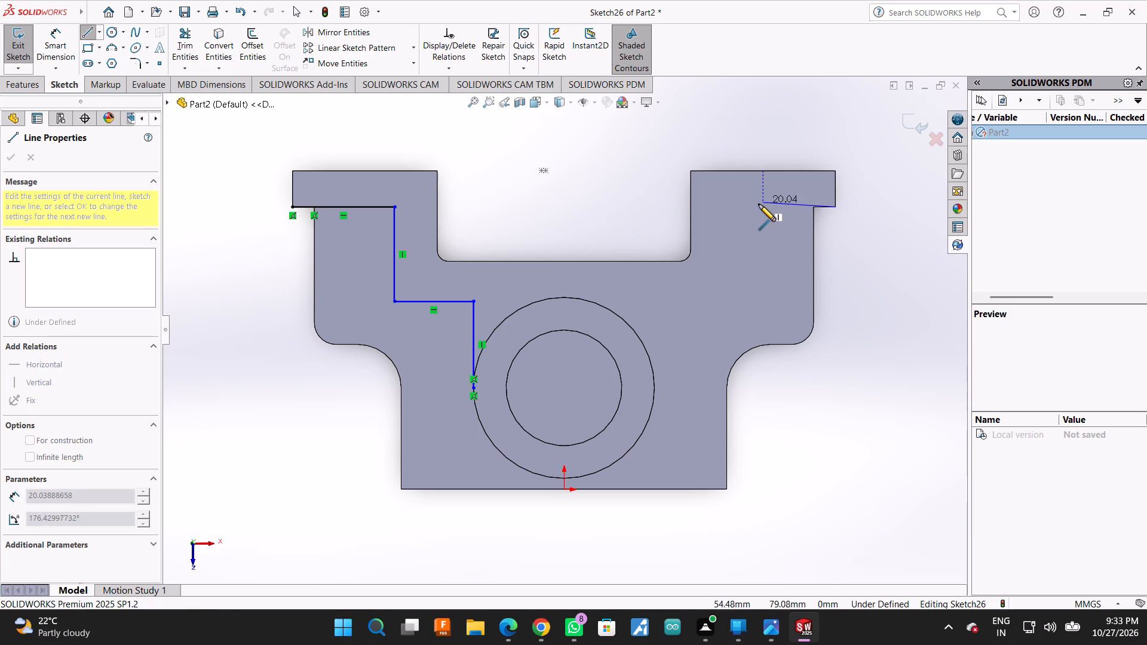
pyautogui.click(716, 205)
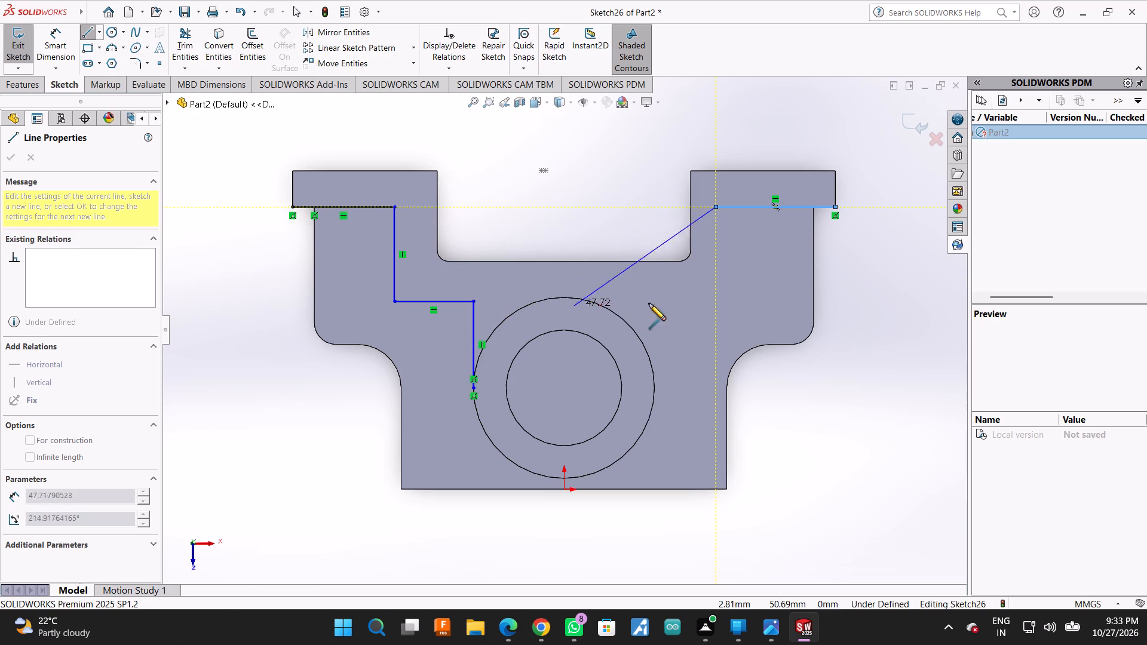
pyautogui.click(714, 302)
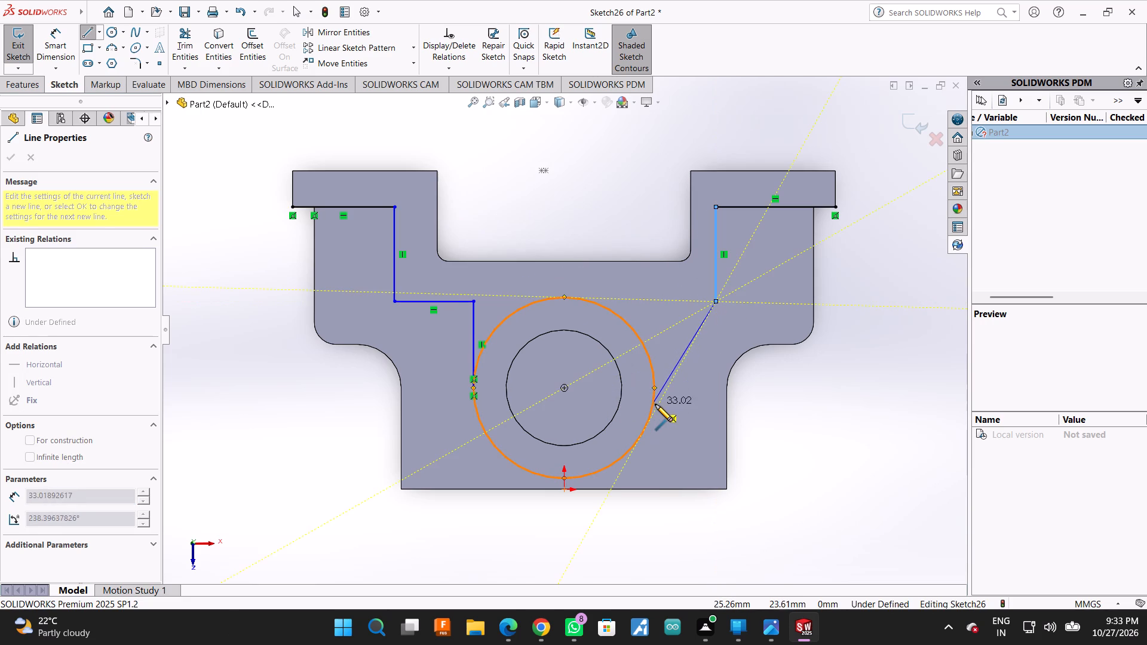
pyautogui.click(656, 303)
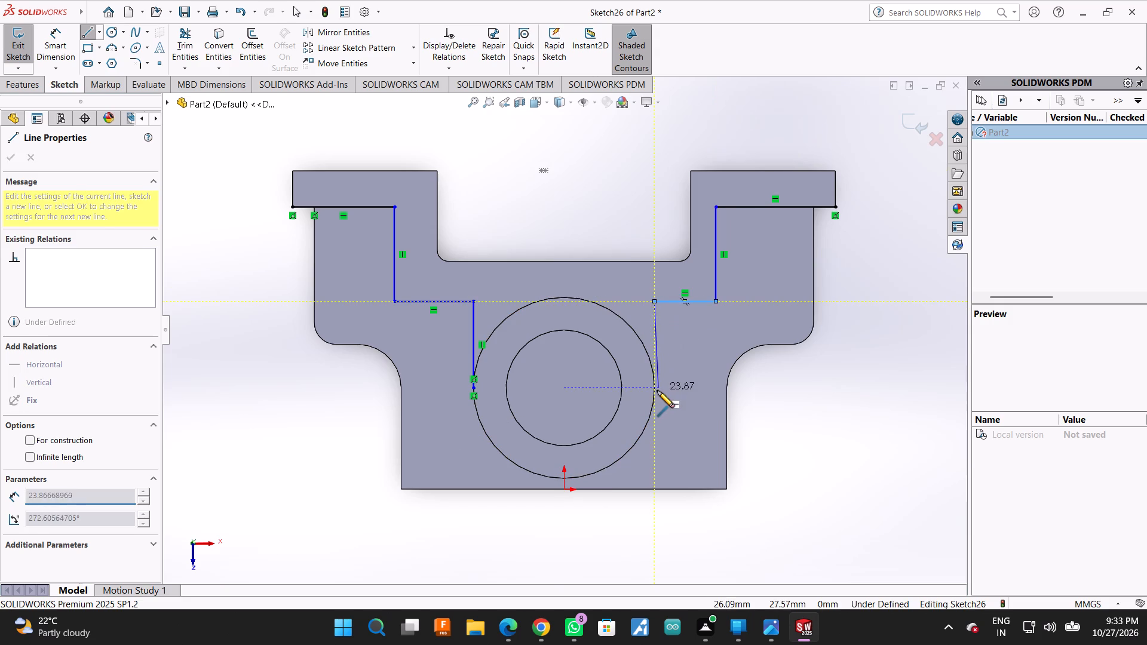
pyautogui.click(657, 391)
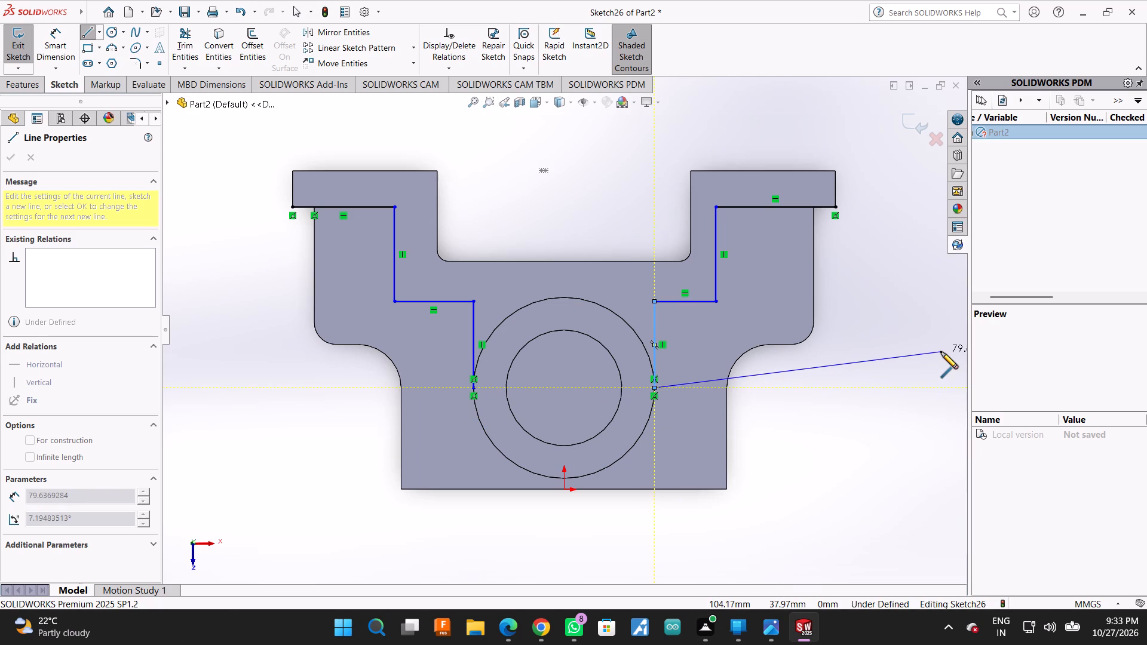
pyautogui.press('Escape')
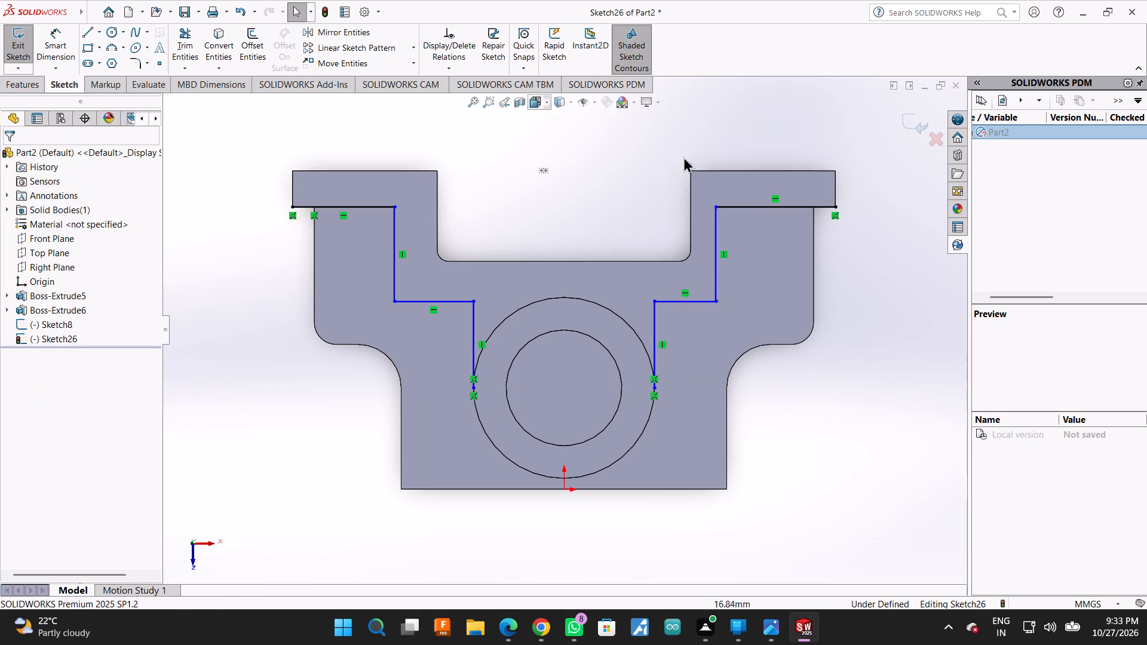
# Sketch a line chain around the right arm from its outer notch corner: 10 mm up, 40 mm inward and 25 mm down to the slot's bottom corner.
pyautogui.click(86, 27)
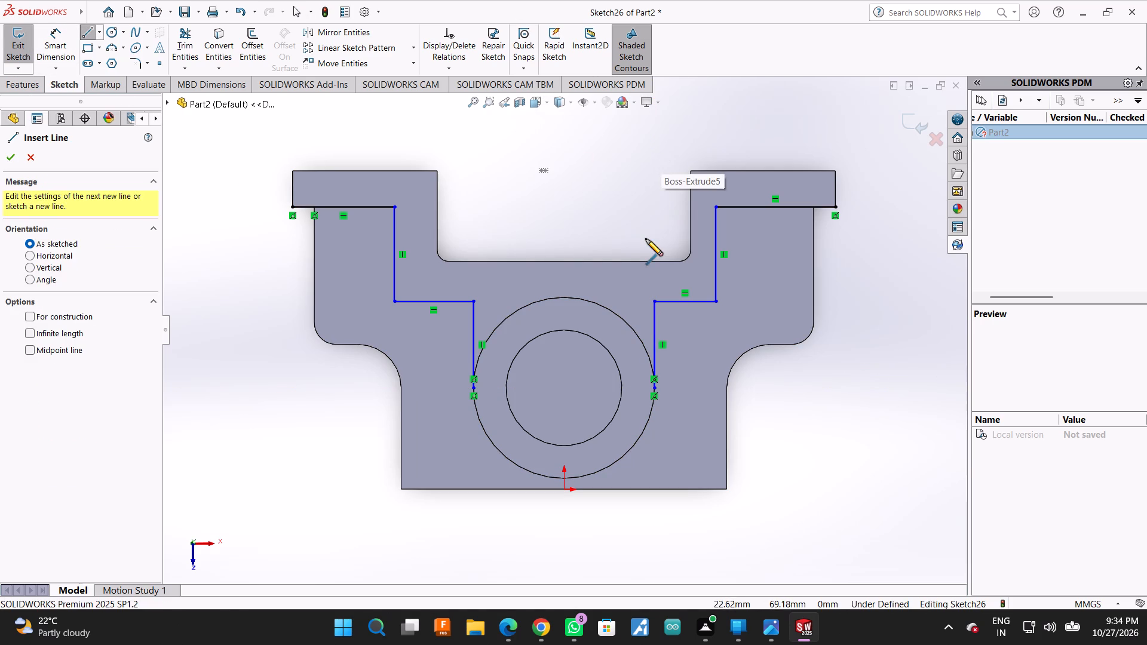
pyautogui.click(835, 207)
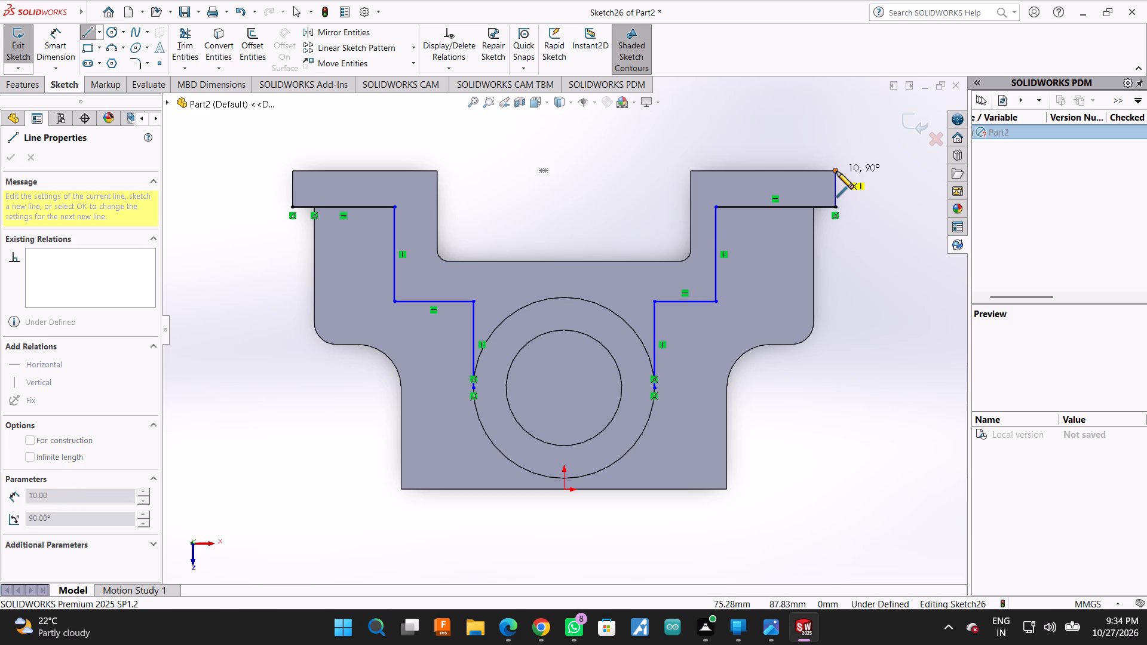
pyautogui.click(836, 171)
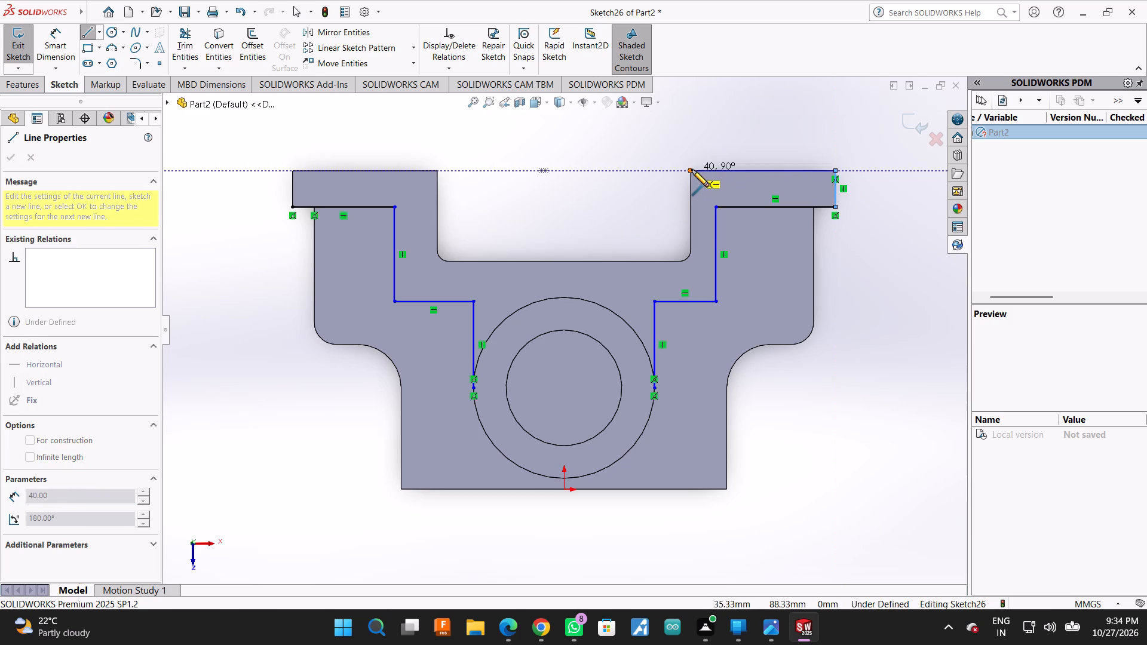
pyautogui.click(692, 170)
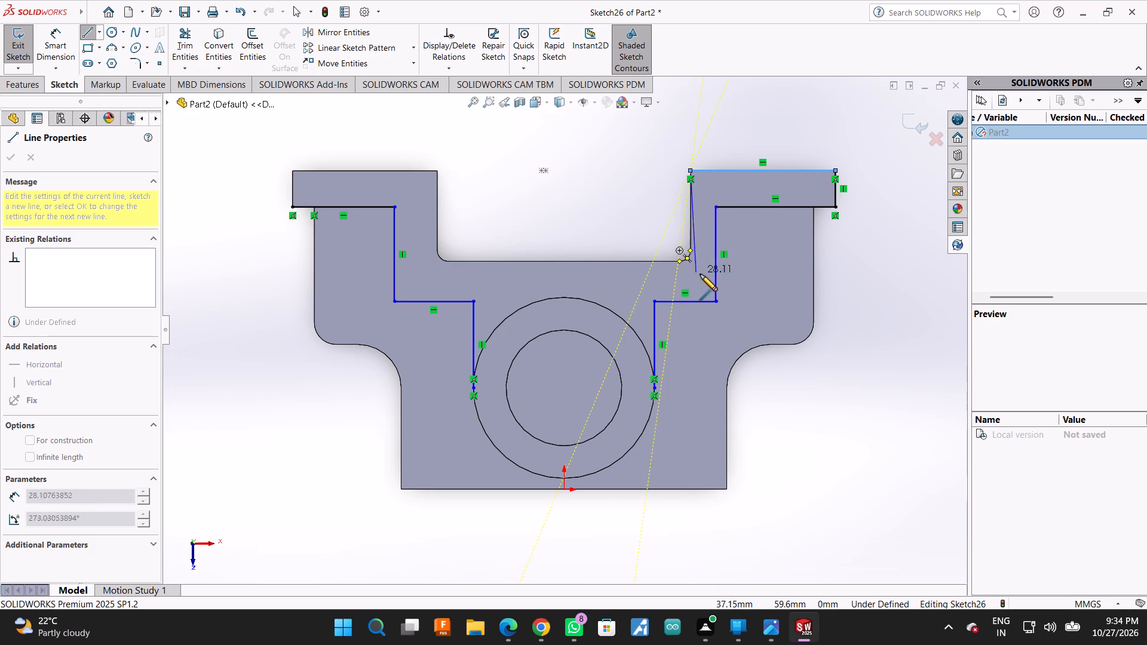
pyautogui.scroll(-6, 661, 242)
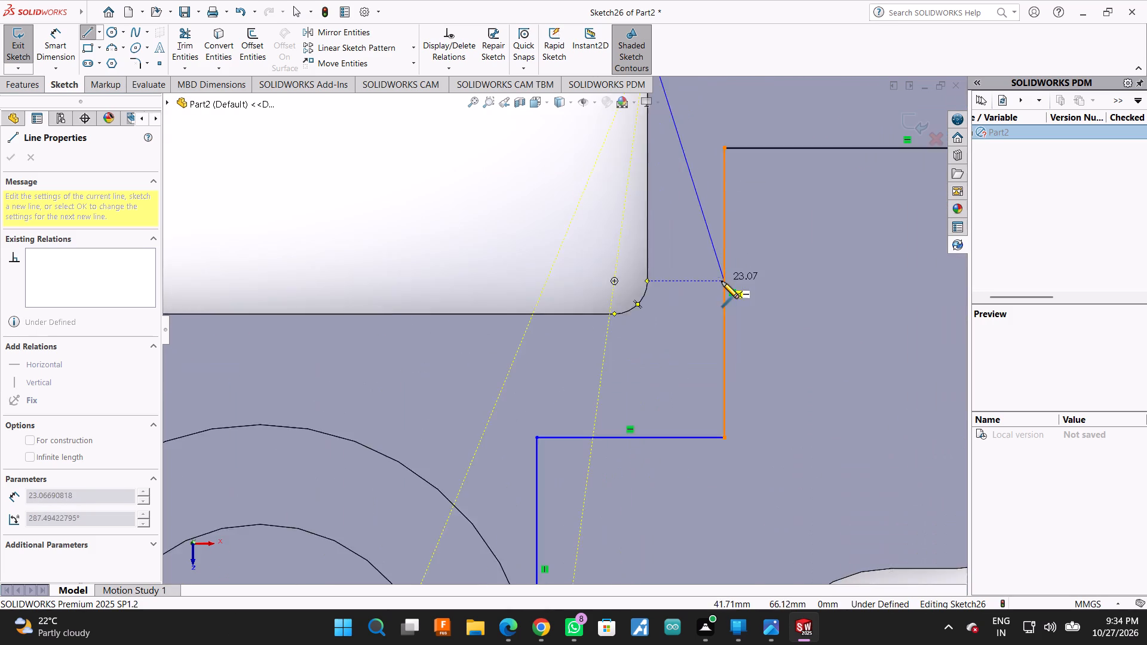
pyautogui.scroll(-2, 722, 281)
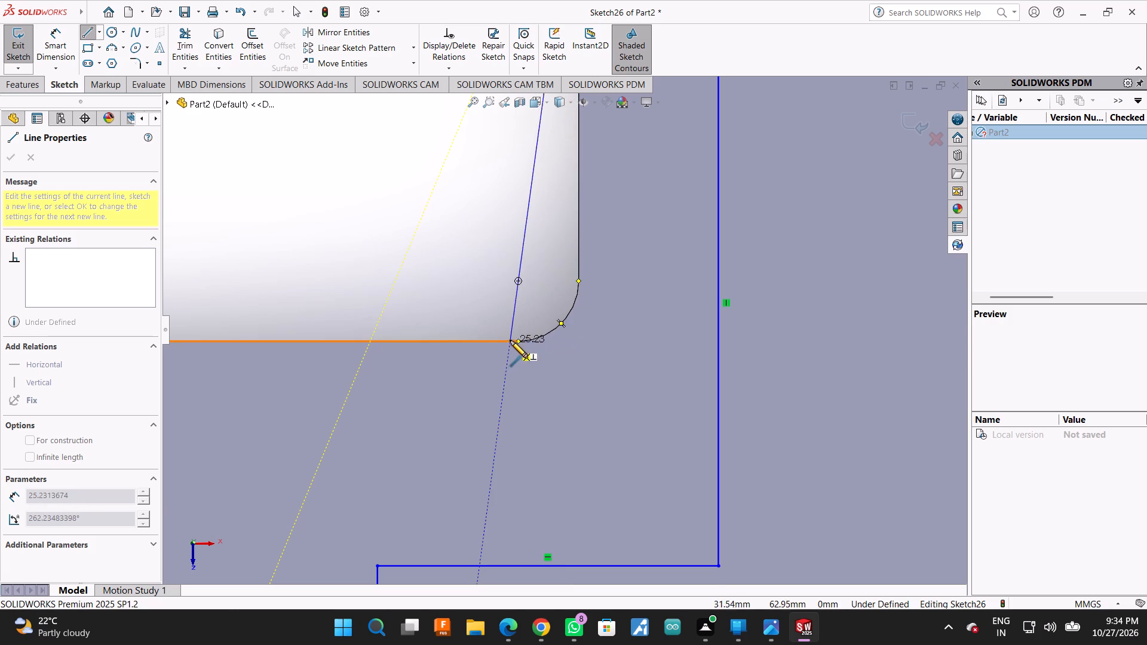
pyautogui.click(578, 345)
# Continue the chain about 70 mm across the slot bottom, up the left arm, along its top and 10 mm down to its outer notch corner.
pyautogui.scroll(7, 551, 351)
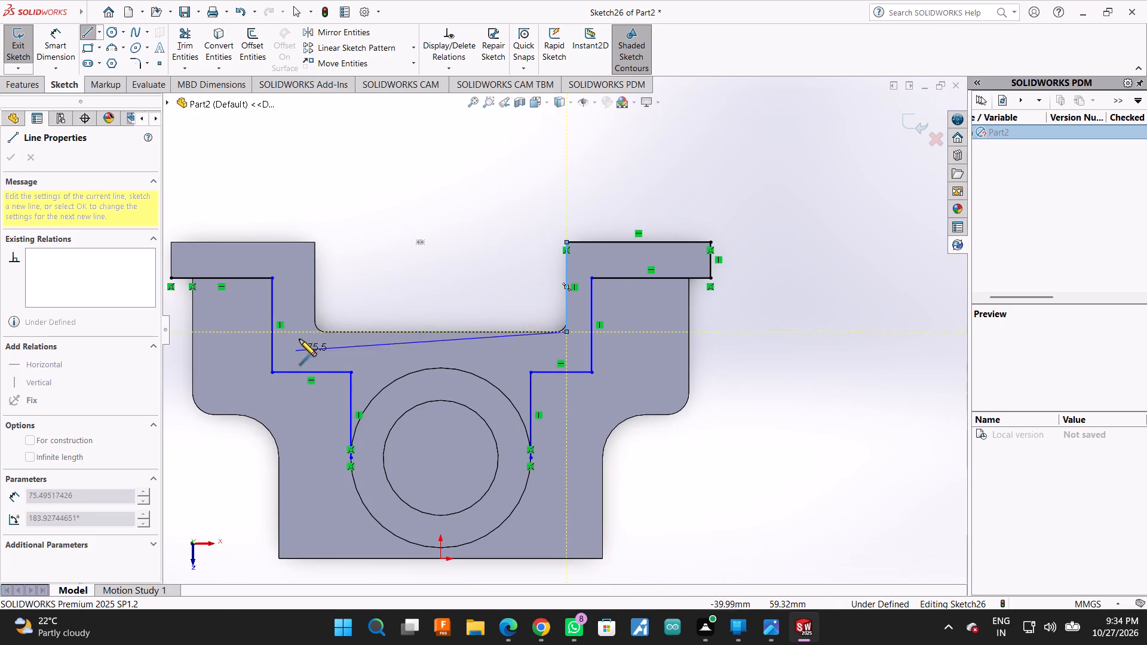
pyautogui.scroll(-6, 317, 331)
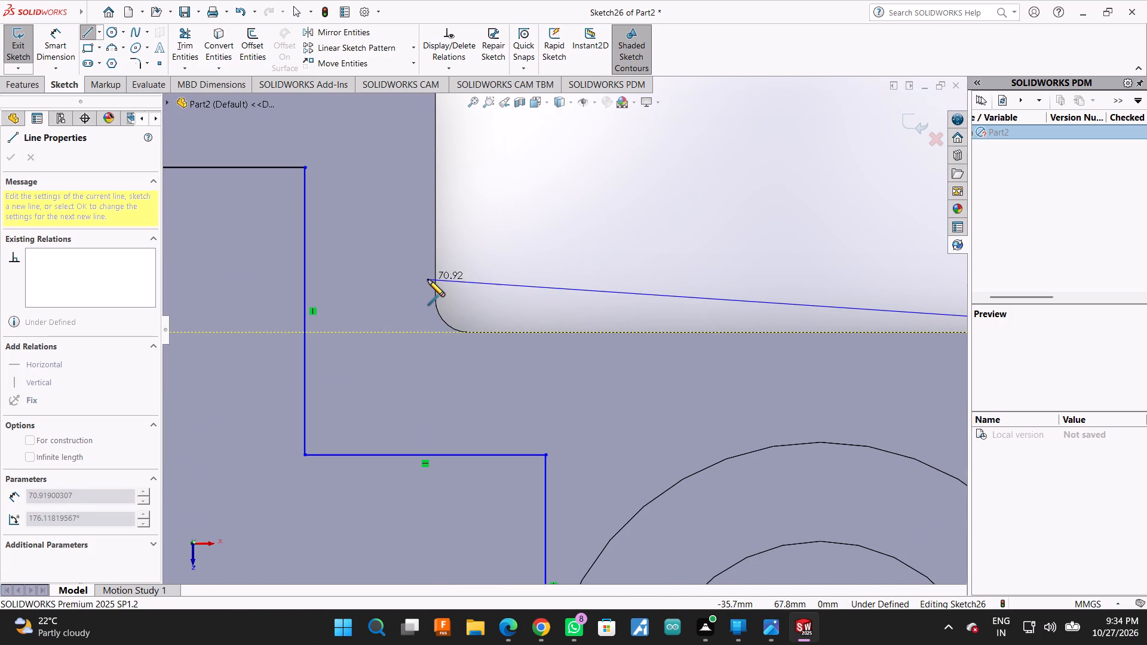
pyautogui.click(432, 337)
pyautogui.scroll(5, 433, 319)
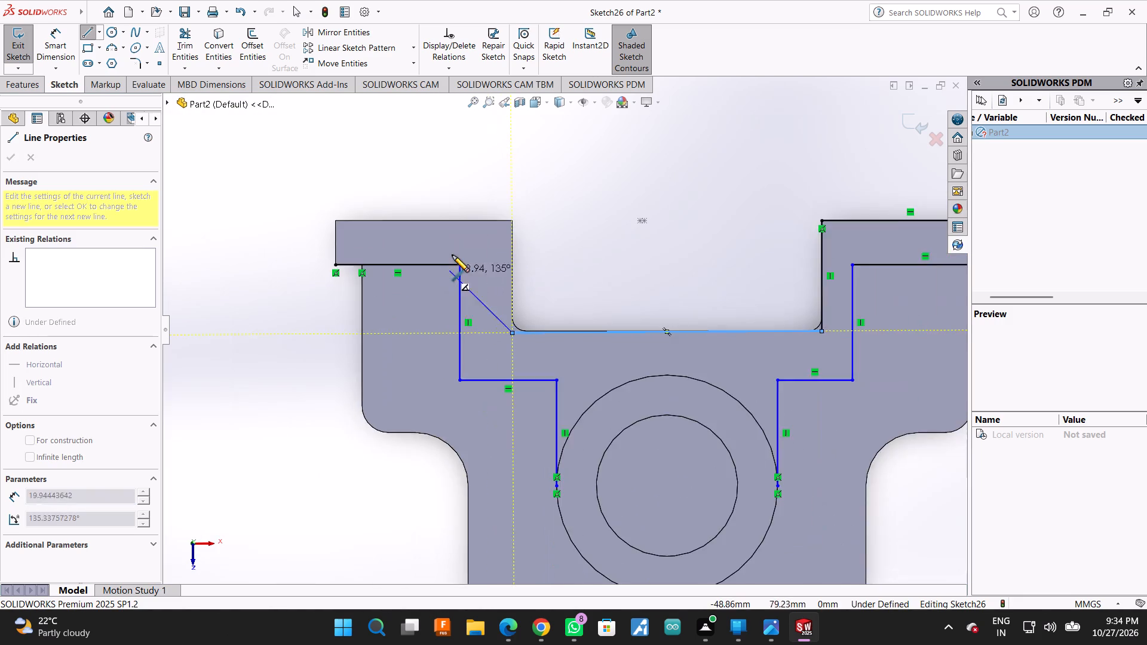
pyautogui.scroll(-2, 452, 255)
pyautogui.scroll(-2, 520, 191)
pyautogui.click(568, 238)
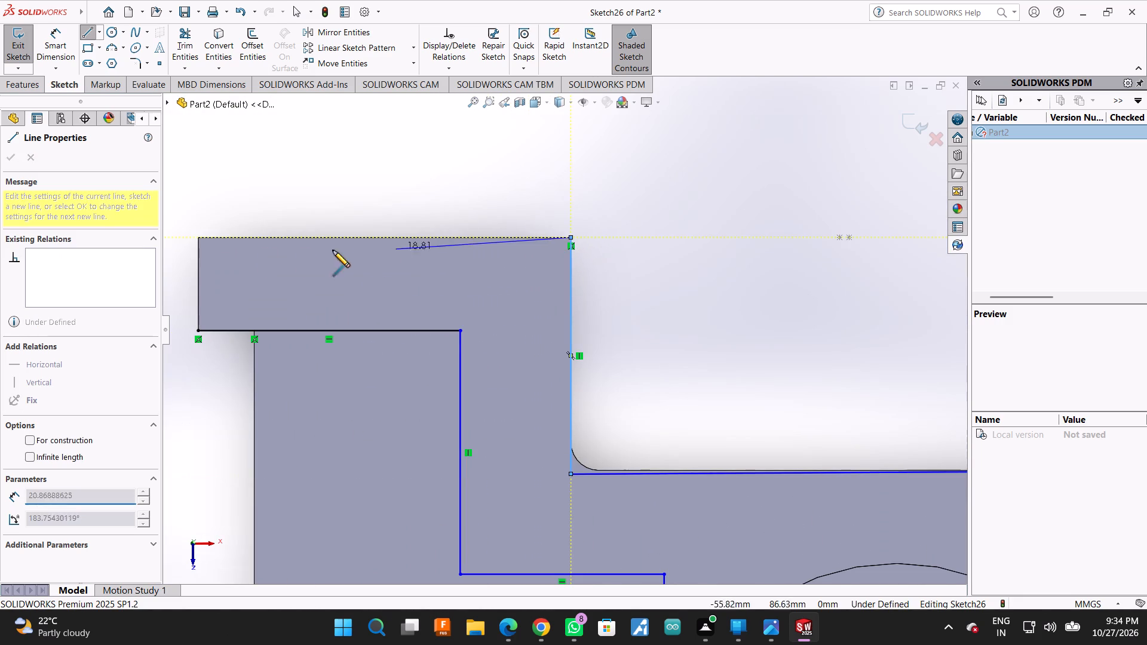
pyautogui.click(195, 236)
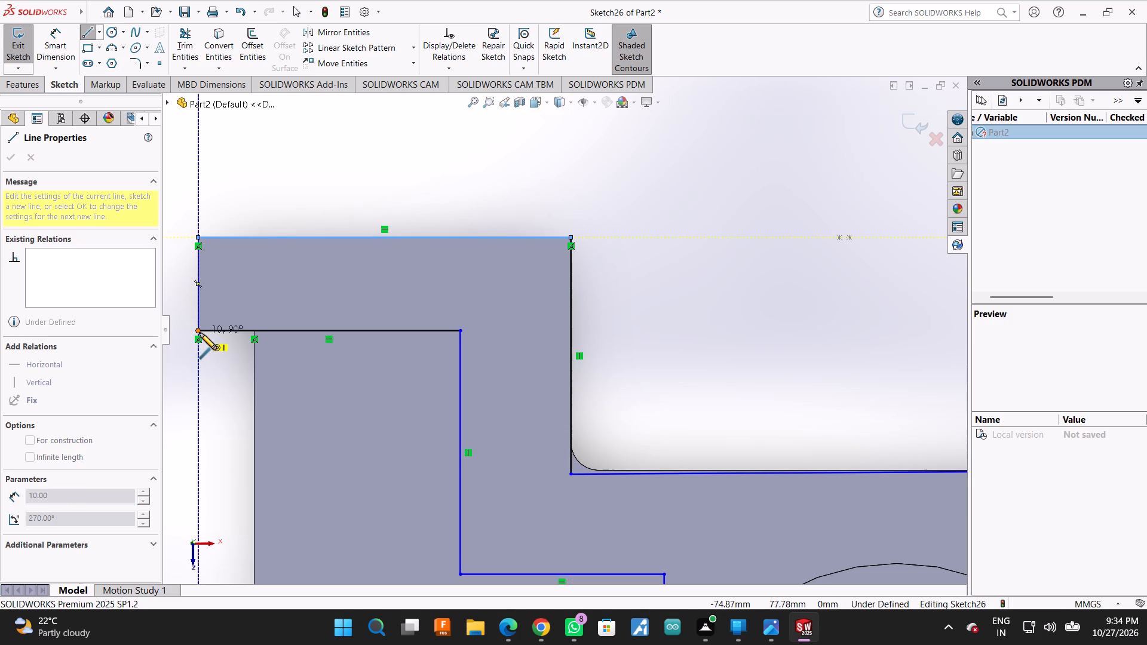
pyautogui.click(200, 333)
pyautogui.scroll(7, 383, 410)
pyautogui.click(27, 165)
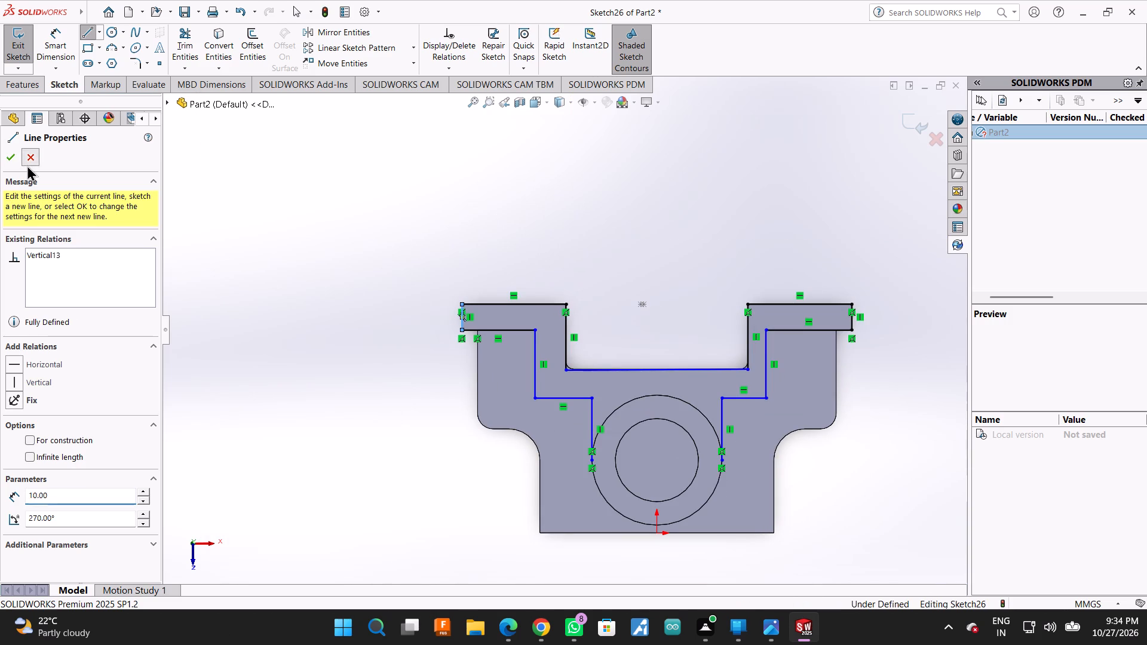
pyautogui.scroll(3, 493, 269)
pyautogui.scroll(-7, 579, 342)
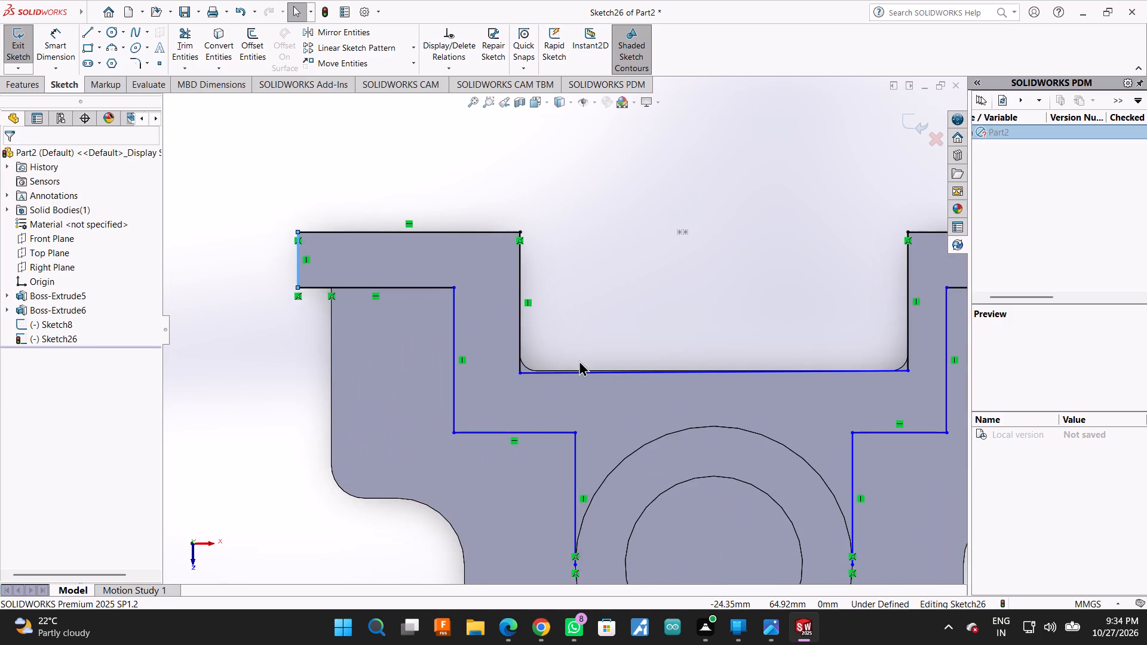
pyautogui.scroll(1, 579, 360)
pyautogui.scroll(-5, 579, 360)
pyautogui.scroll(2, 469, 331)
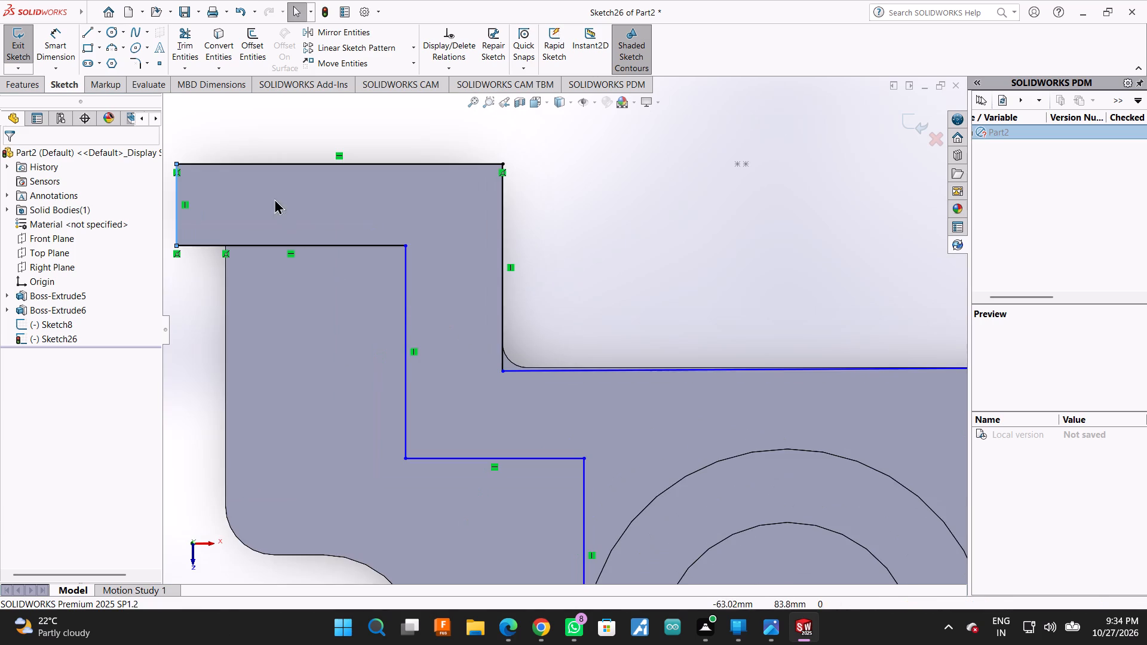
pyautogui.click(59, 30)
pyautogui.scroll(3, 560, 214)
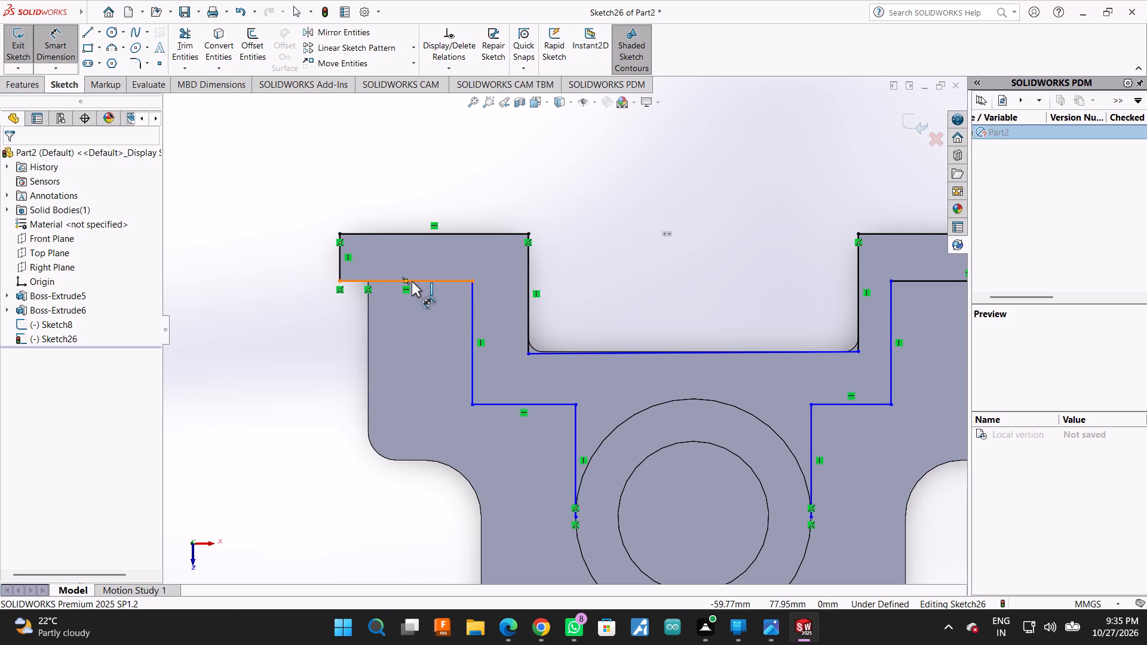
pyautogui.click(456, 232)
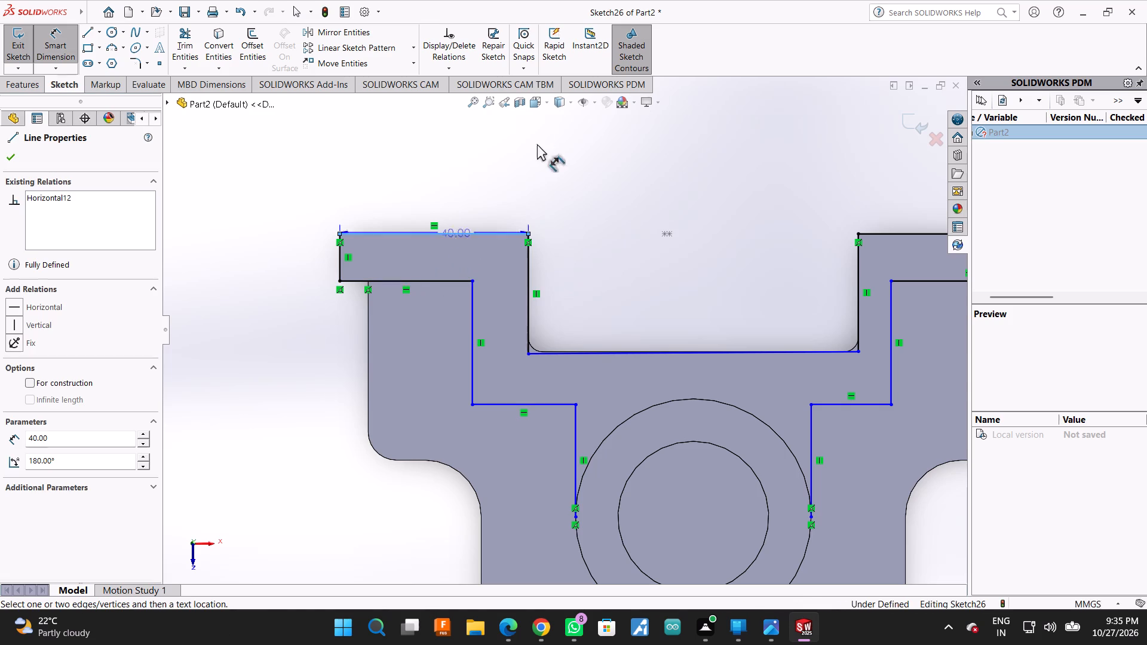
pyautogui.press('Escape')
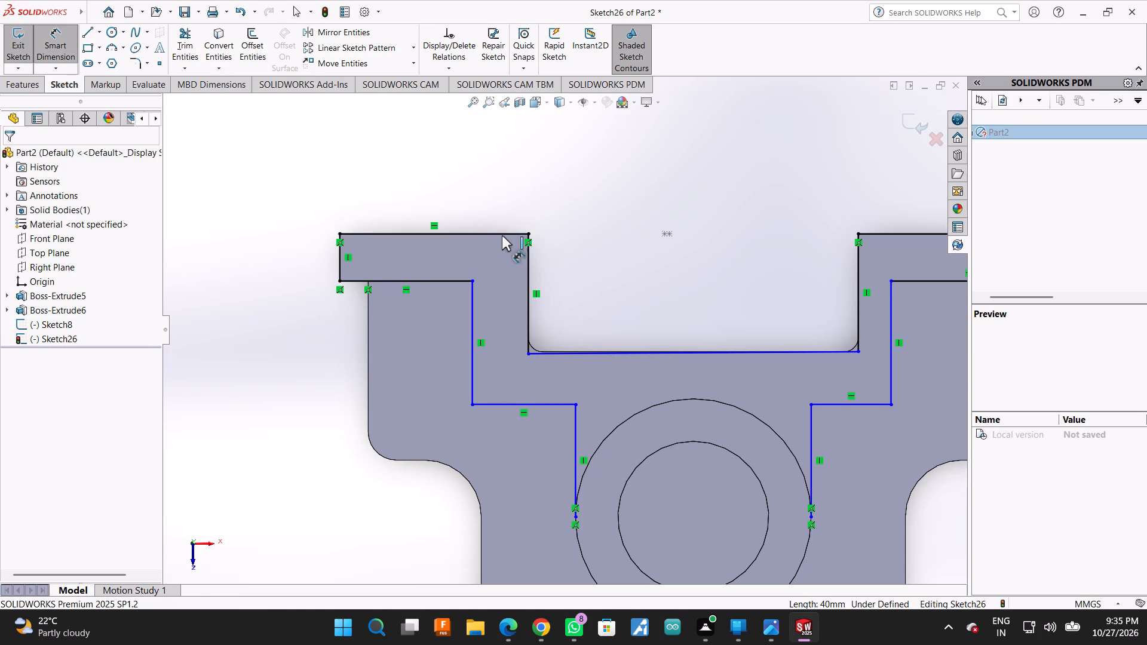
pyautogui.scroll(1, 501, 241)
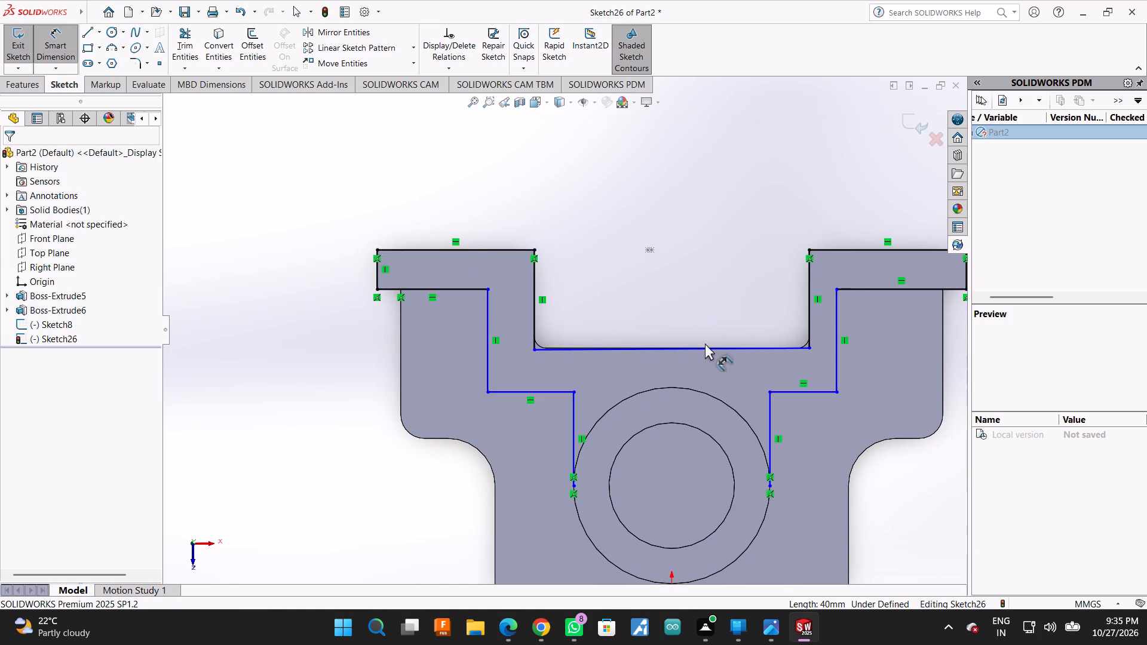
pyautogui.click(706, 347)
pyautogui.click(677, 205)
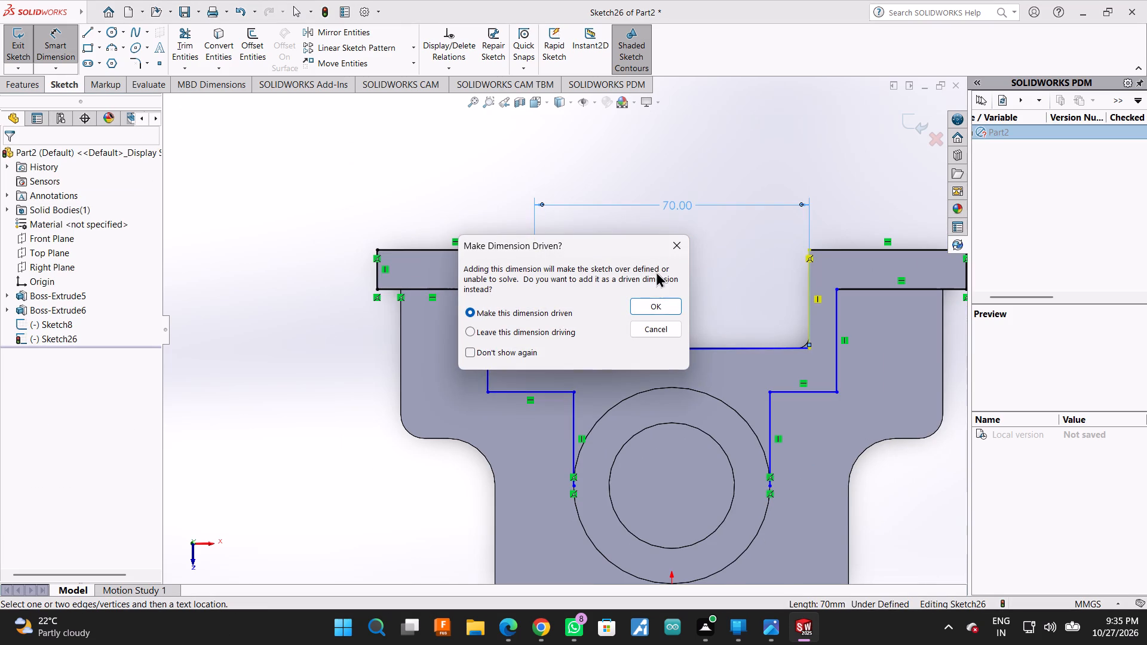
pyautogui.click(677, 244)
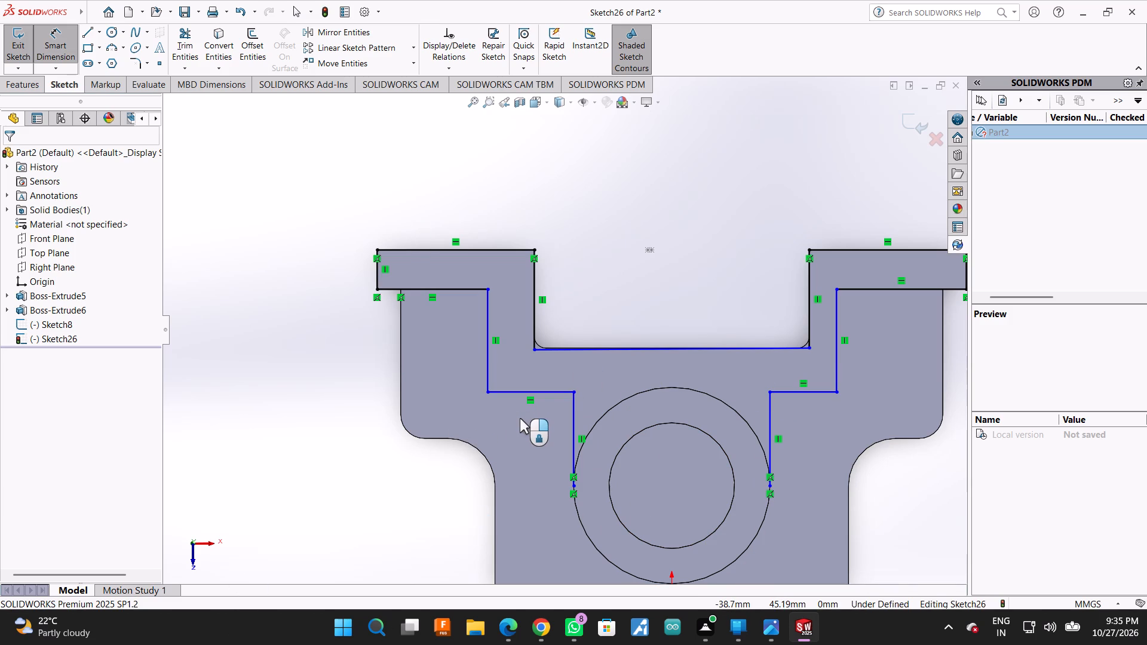
# Dimension the distance between the left chain's upper vertical line and the slot's left side line, setting it to 10 mm.
pyautogui.click(487, 334)
pyautogui.click(534, 327)
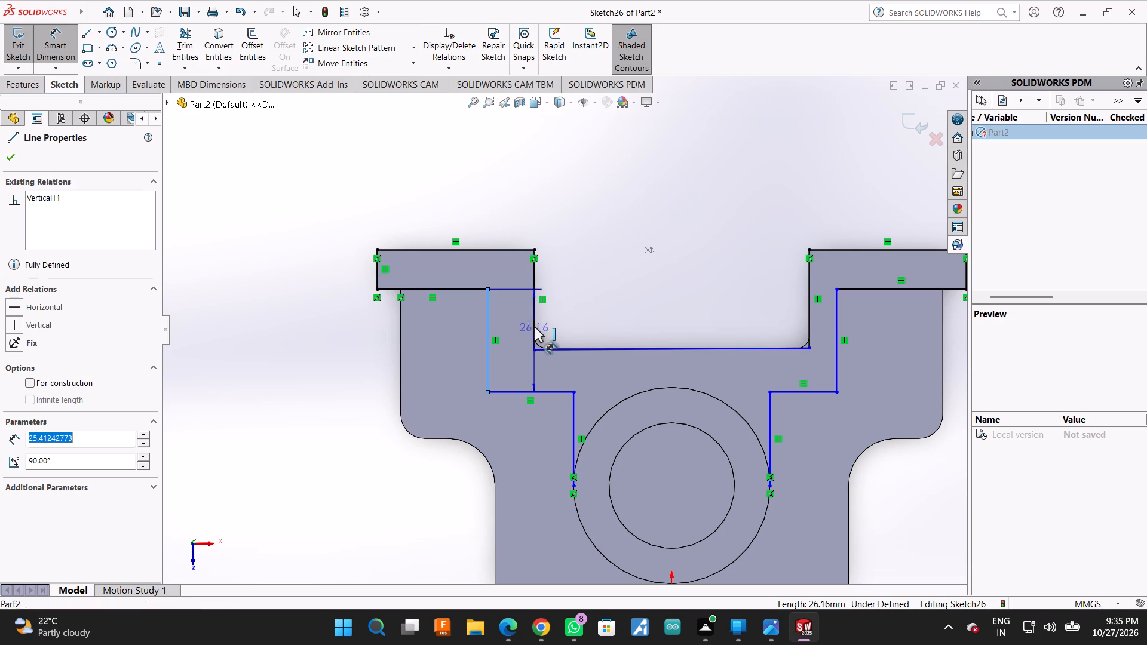
pyautogui.click(507, 205)
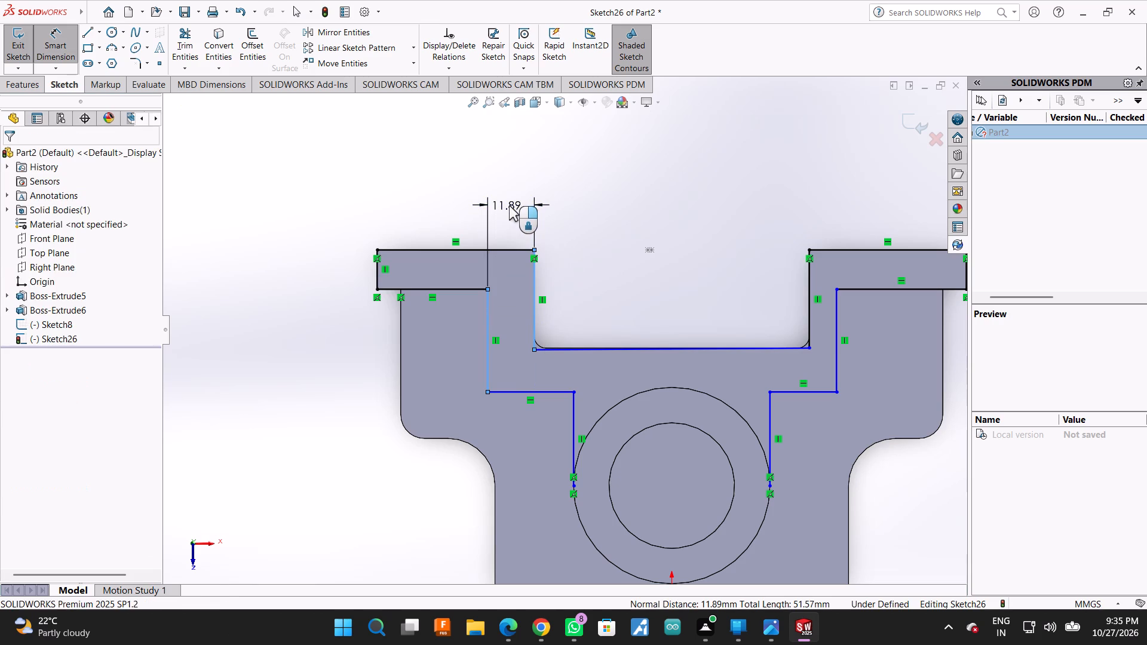
pyautogui.write('10')
pyautogui.press('Return')
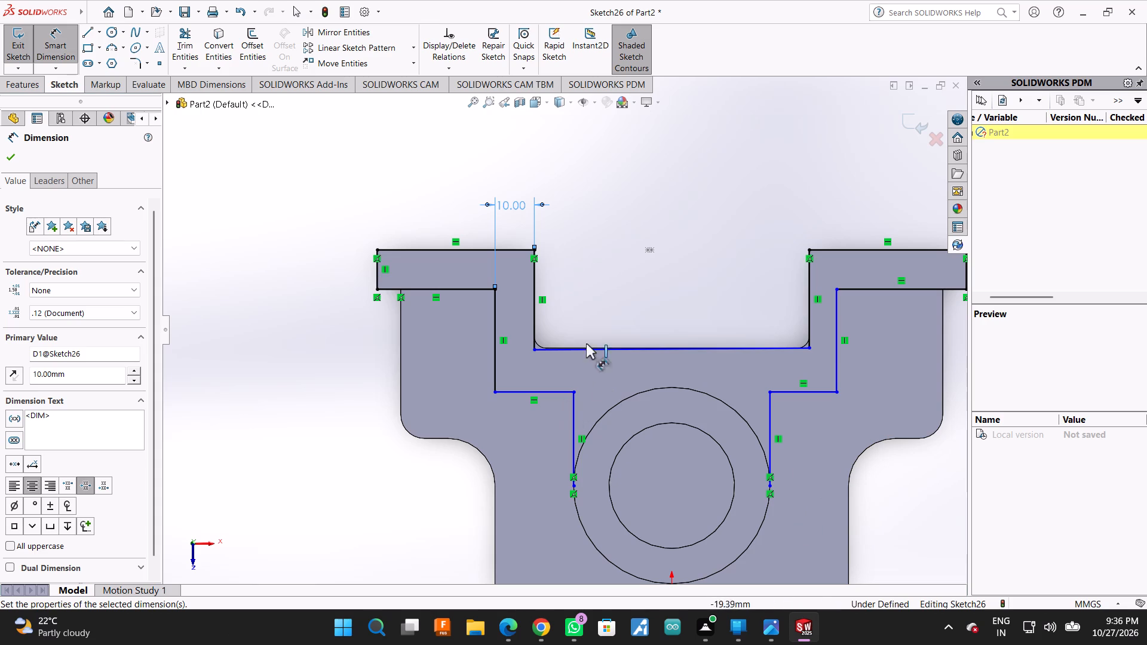
pyautogui.click(607, 277)
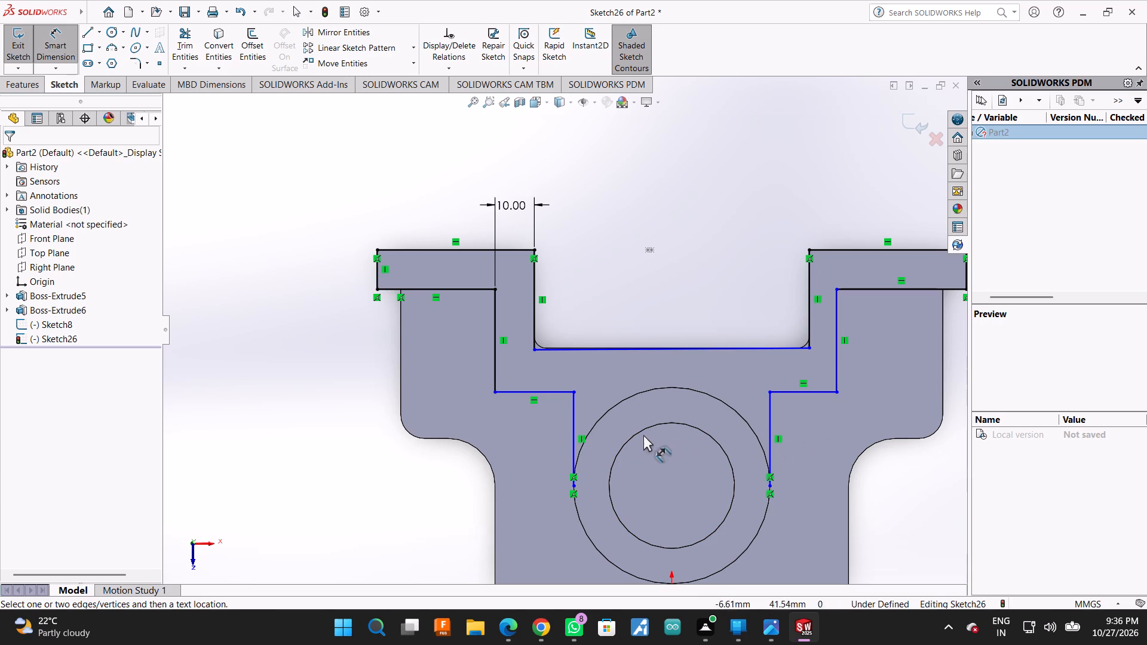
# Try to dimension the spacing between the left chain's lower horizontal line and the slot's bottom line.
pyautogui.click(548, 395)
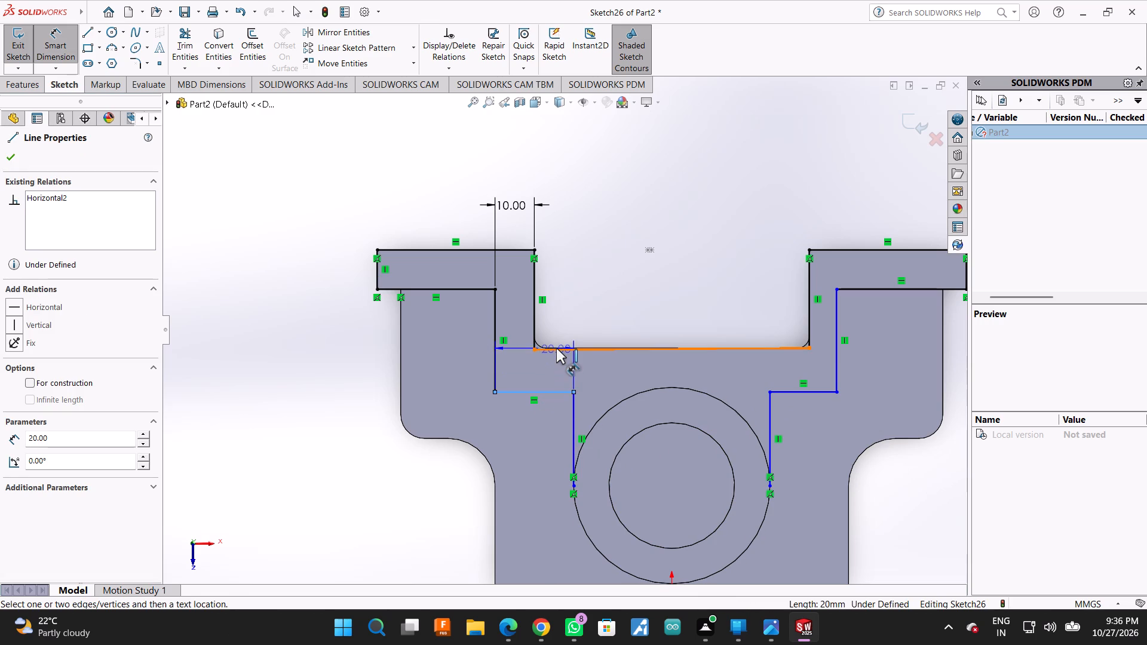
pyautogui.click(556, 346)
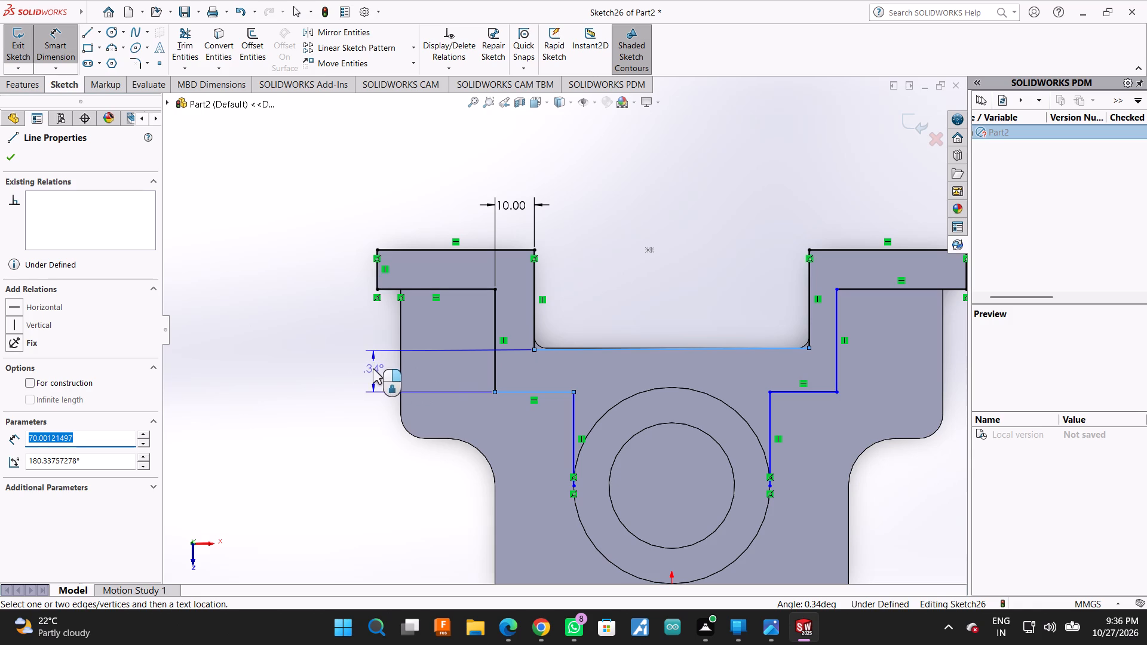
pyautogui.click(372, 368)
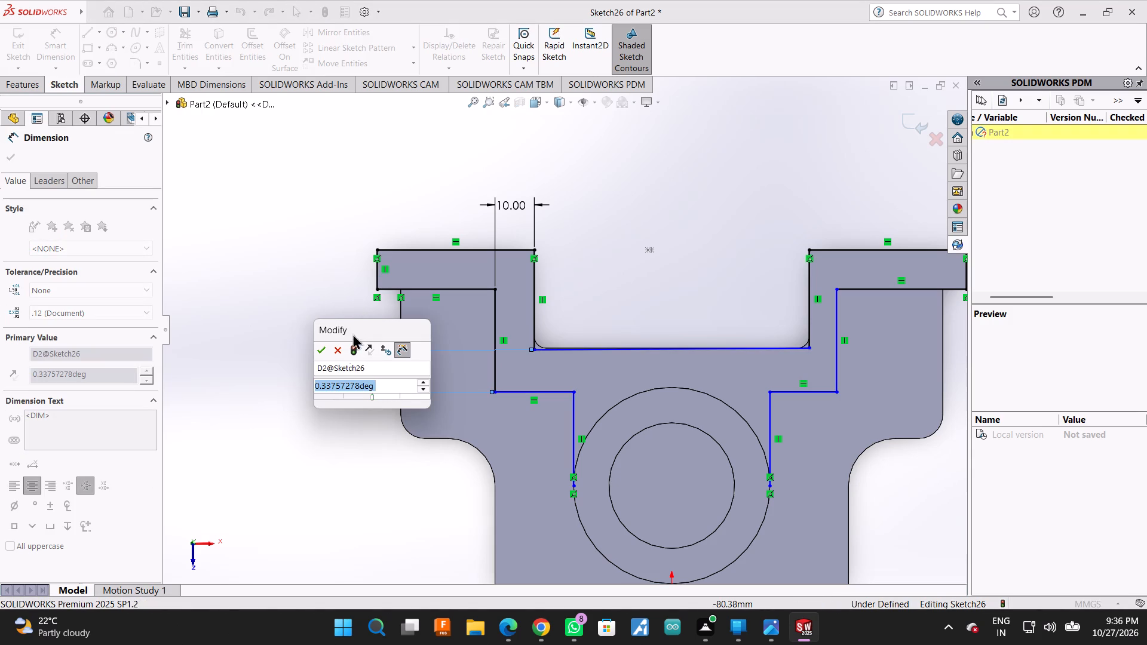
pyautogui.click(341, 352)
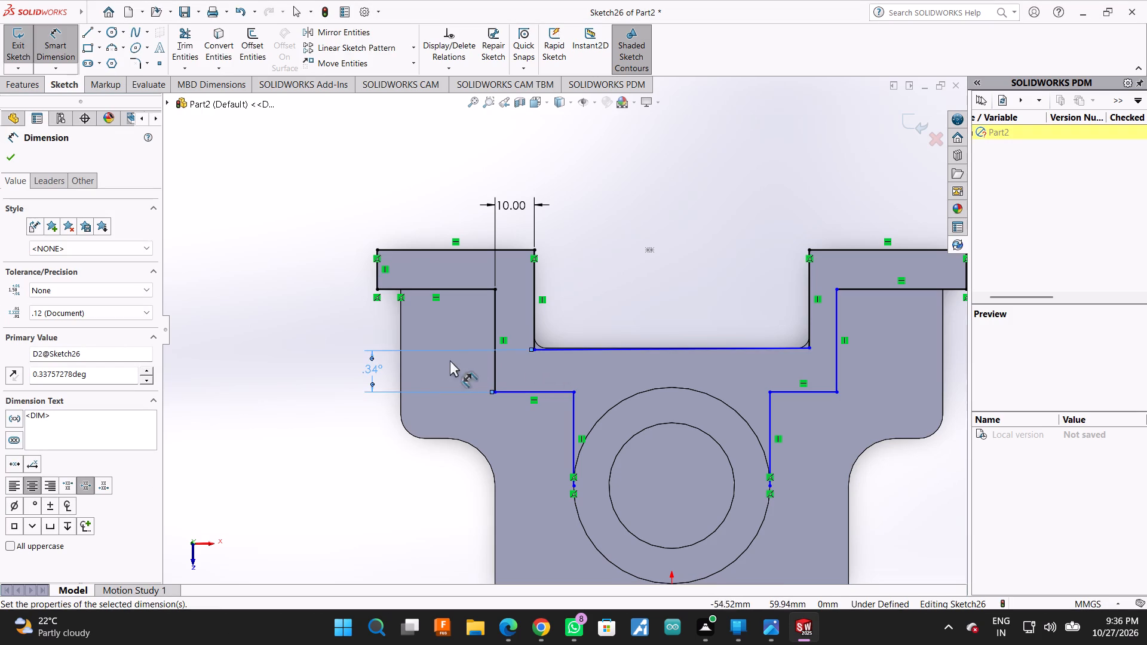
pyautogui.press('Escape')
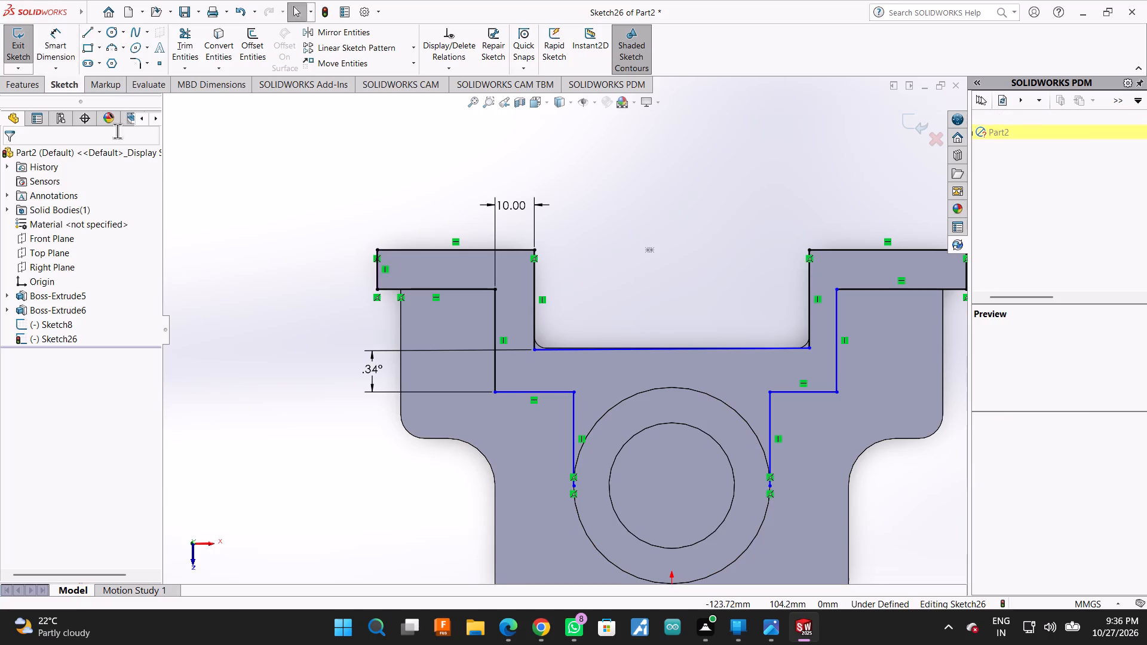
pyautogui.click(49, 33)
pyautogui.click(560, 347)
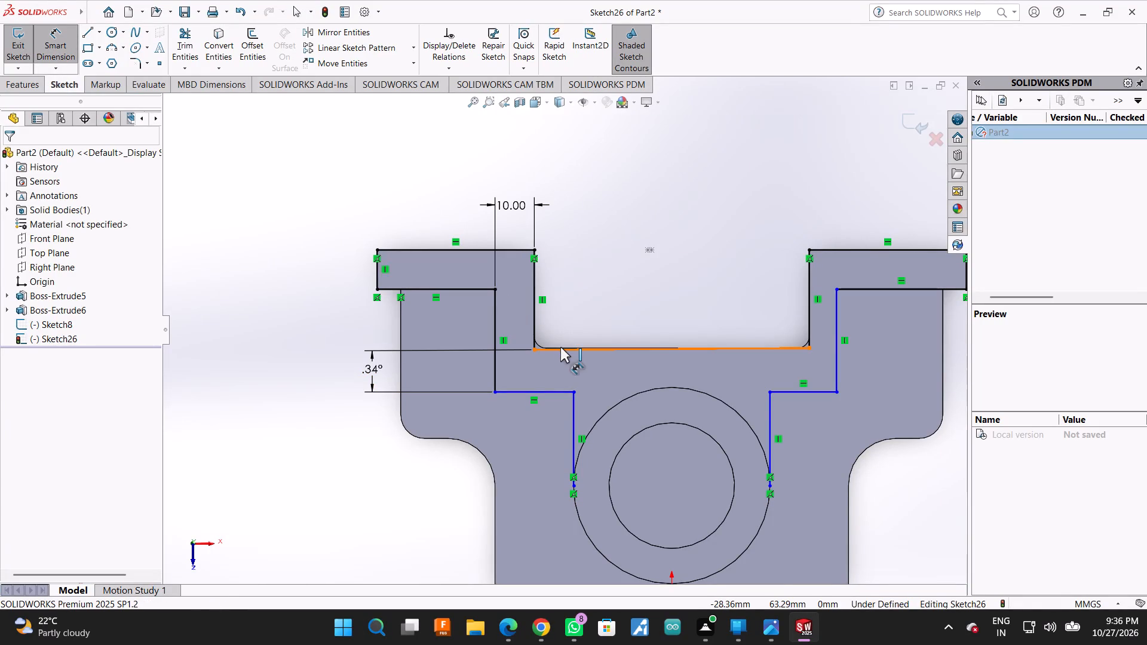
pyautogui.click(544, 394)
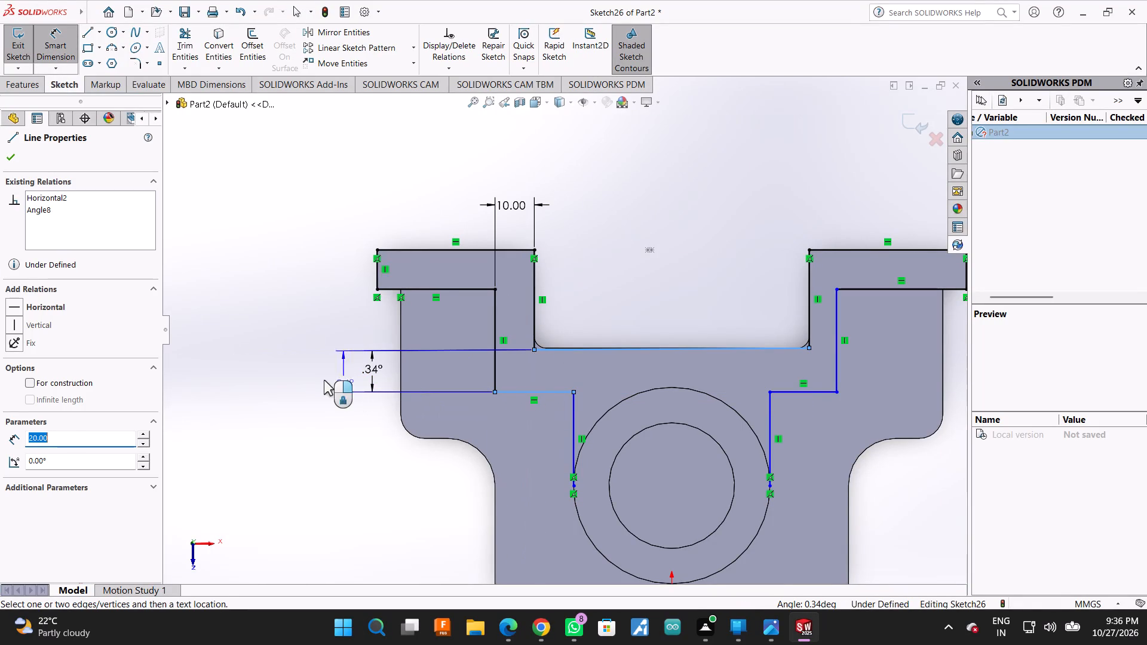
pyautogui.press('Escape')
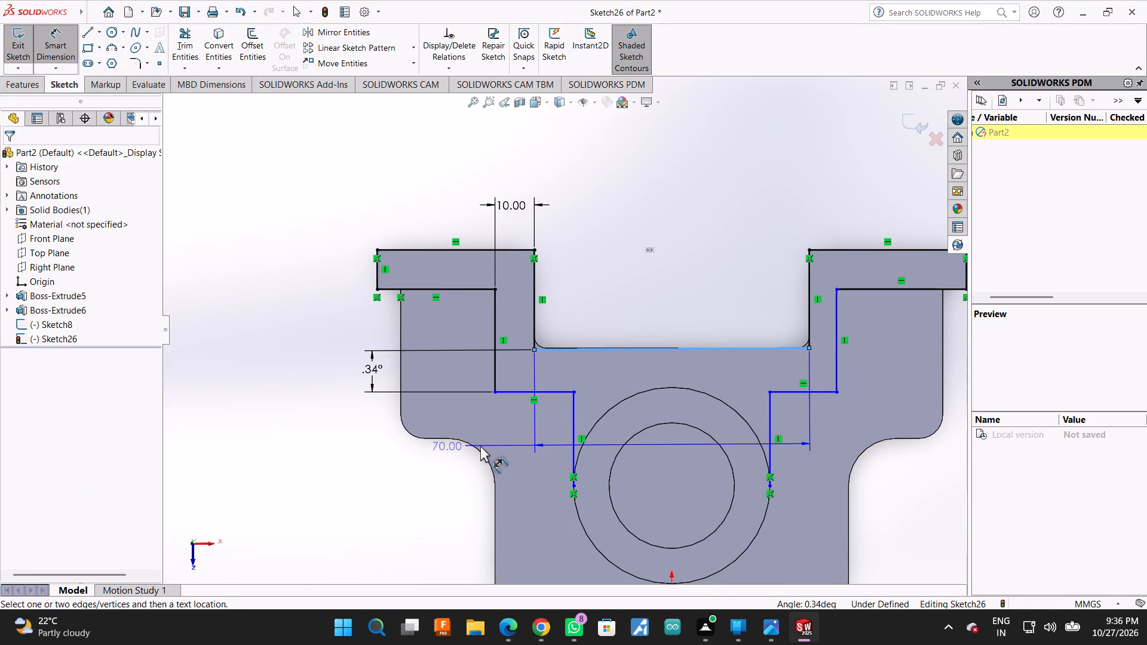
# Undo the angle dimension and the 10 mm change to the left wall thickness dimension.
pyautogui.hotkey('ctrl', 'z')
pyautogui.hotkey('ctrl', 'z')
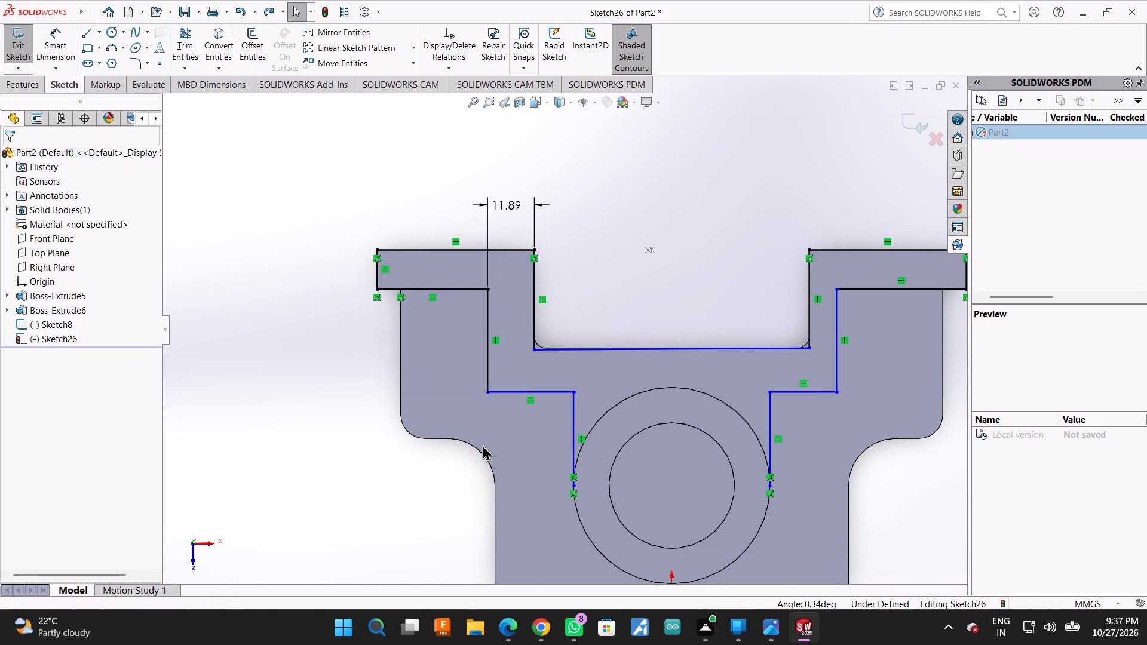
# Set the dimension between the left chain's upper vertical line and the slot's left side line to 10 mm.
pyautogui.click(521, 201)
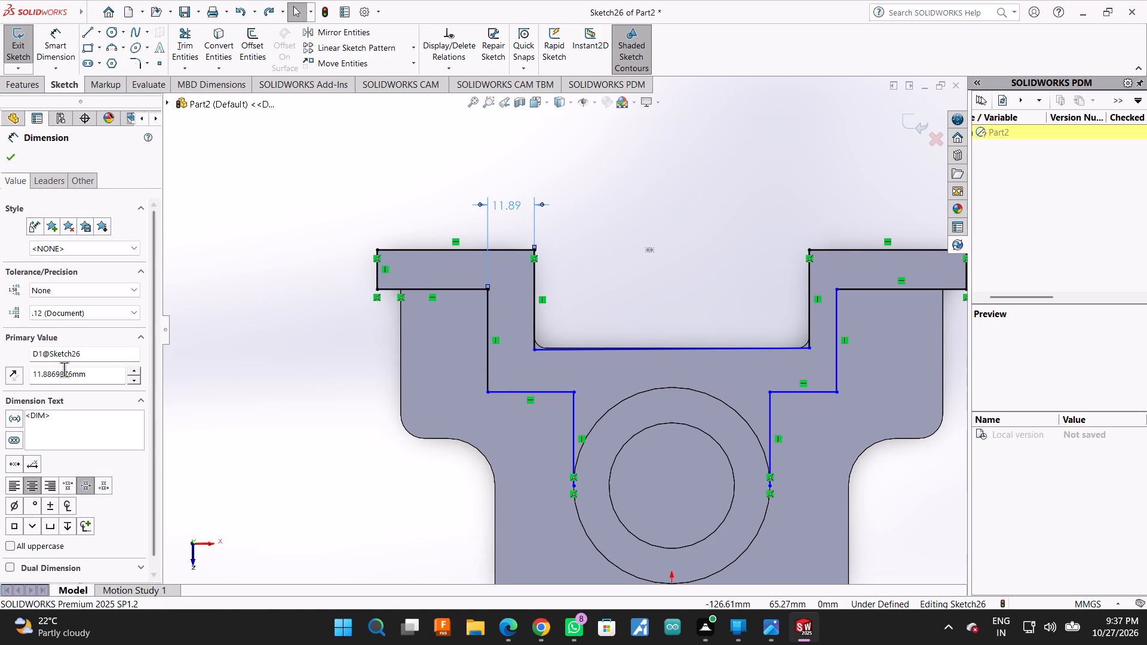
pyautogui.doubleClick(96, 376)
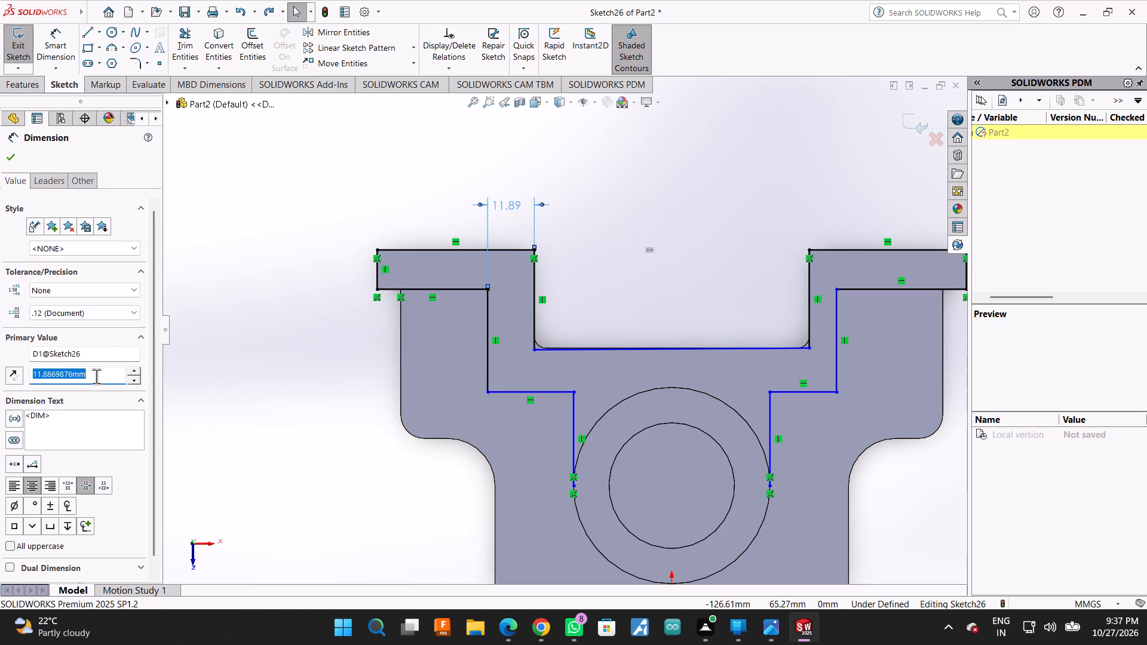
pyautogui.write('10')
pyautogui.press('Return')
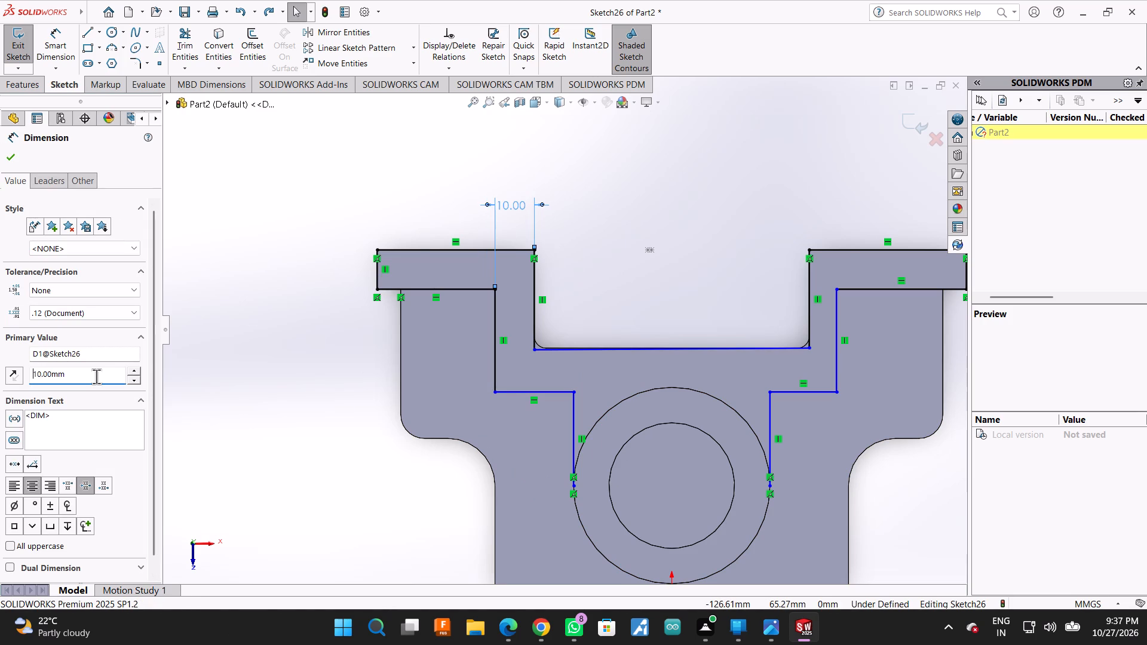
pyautogui.click(639, 210)
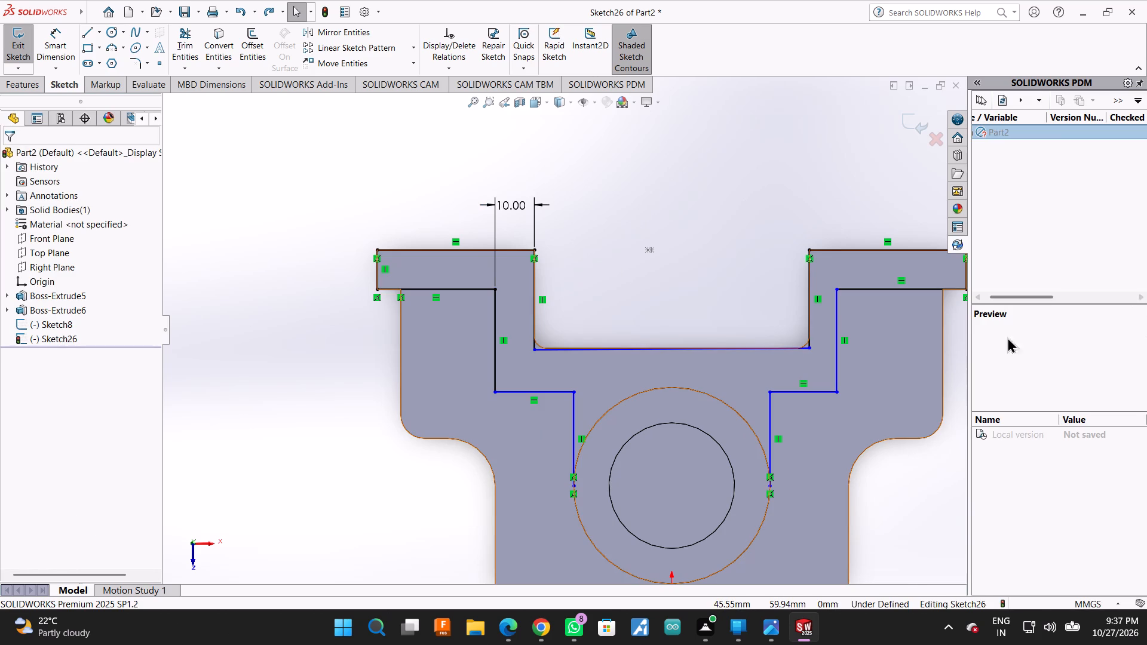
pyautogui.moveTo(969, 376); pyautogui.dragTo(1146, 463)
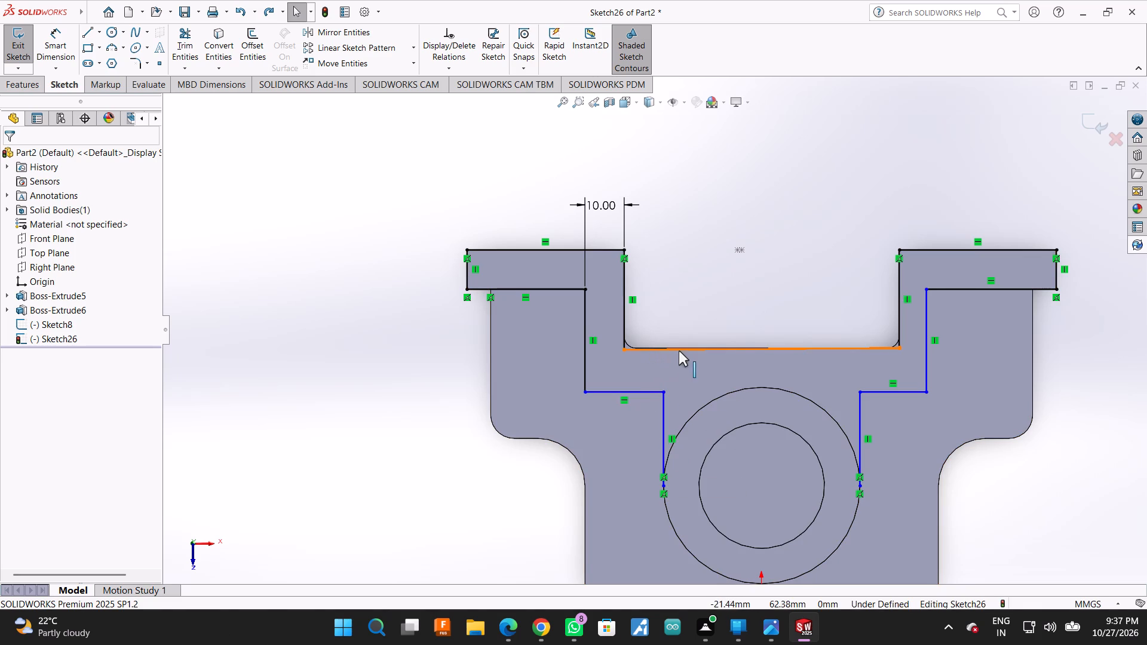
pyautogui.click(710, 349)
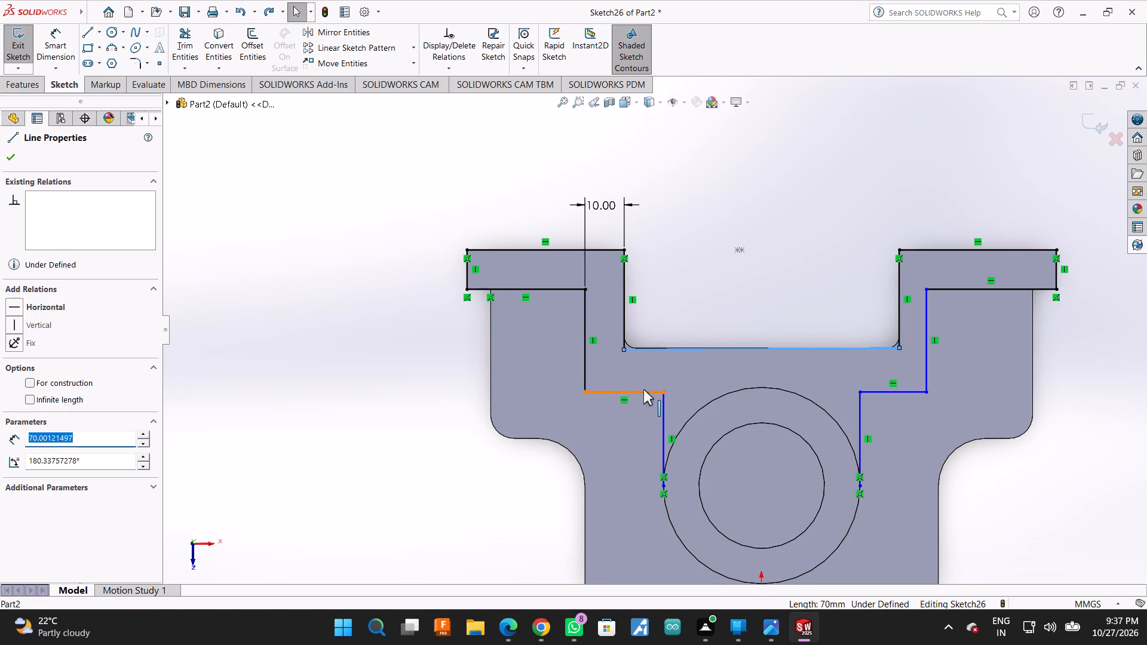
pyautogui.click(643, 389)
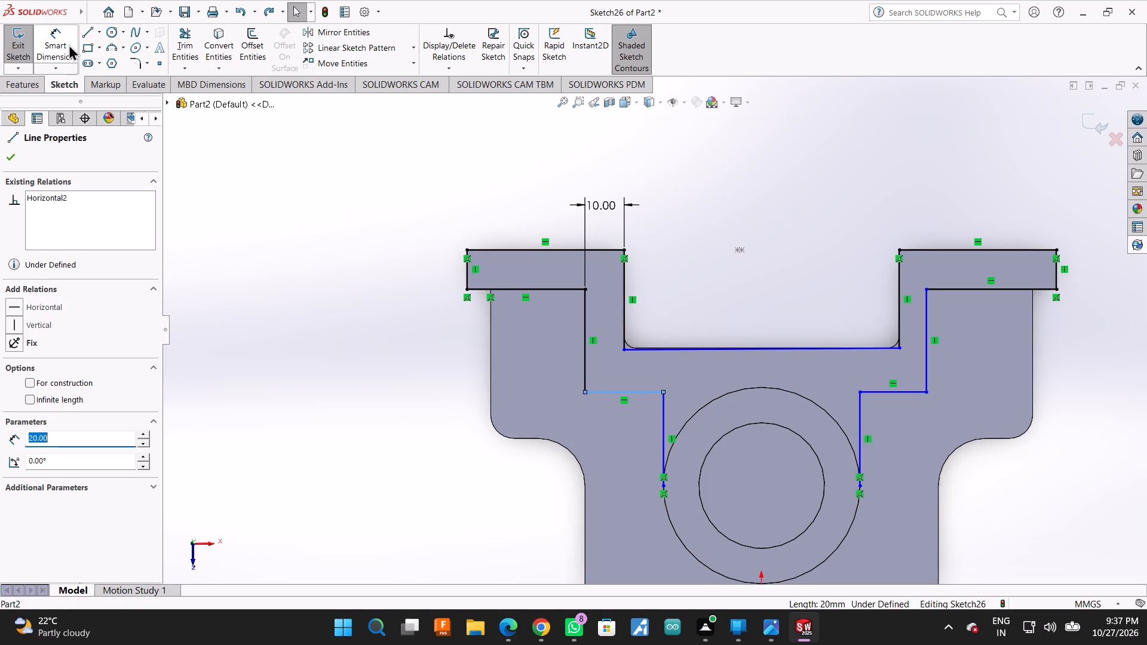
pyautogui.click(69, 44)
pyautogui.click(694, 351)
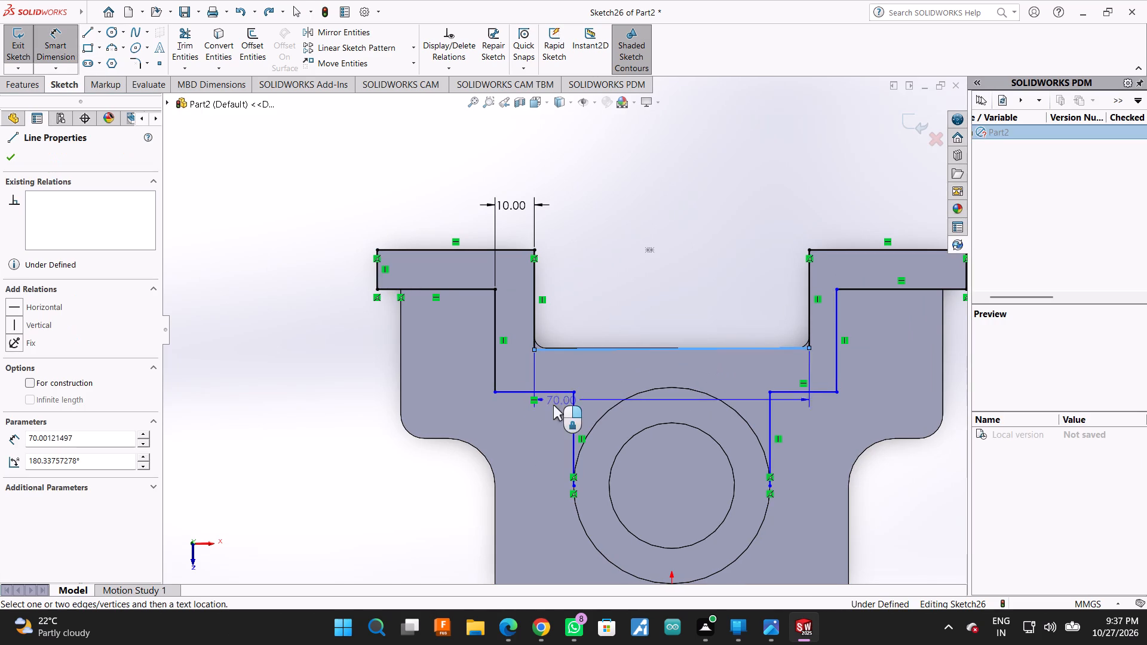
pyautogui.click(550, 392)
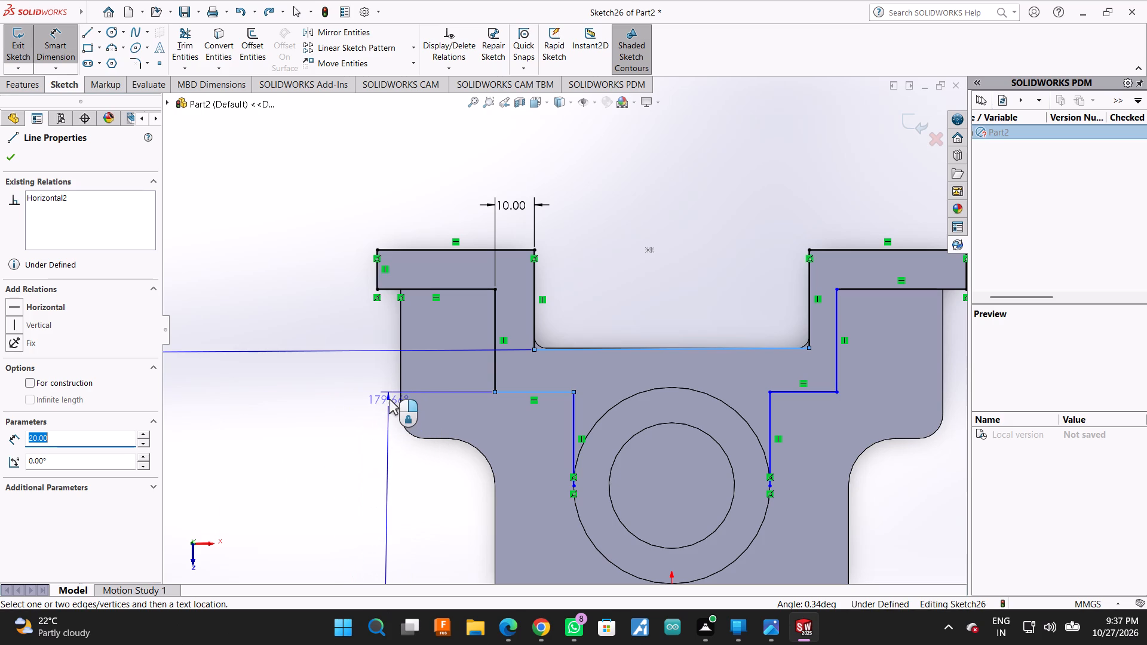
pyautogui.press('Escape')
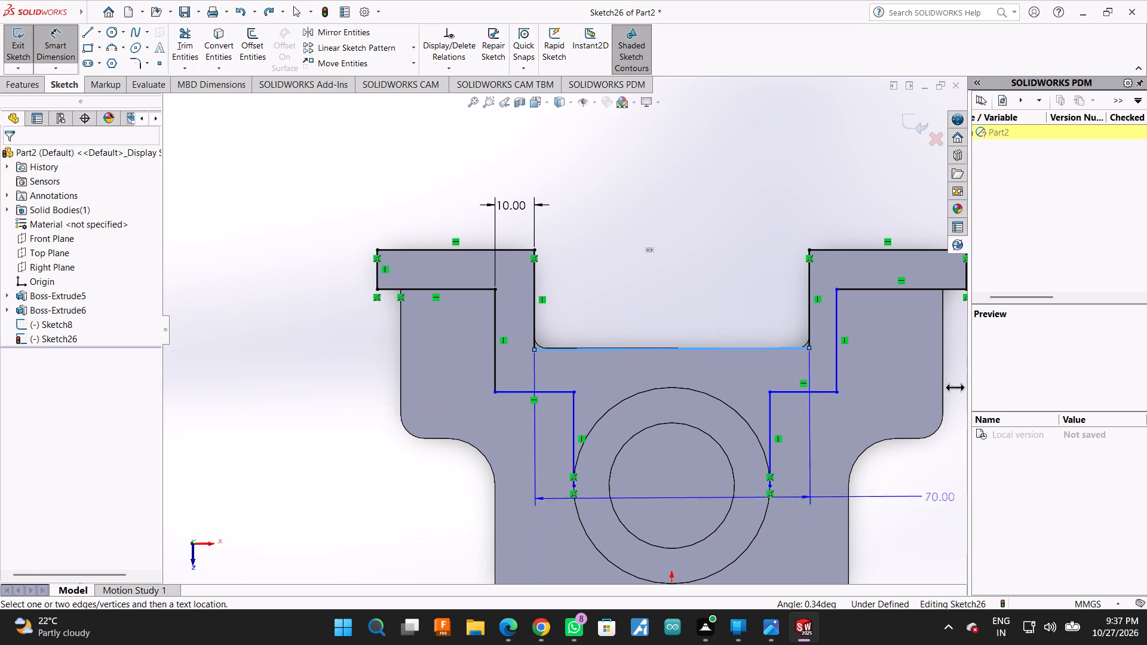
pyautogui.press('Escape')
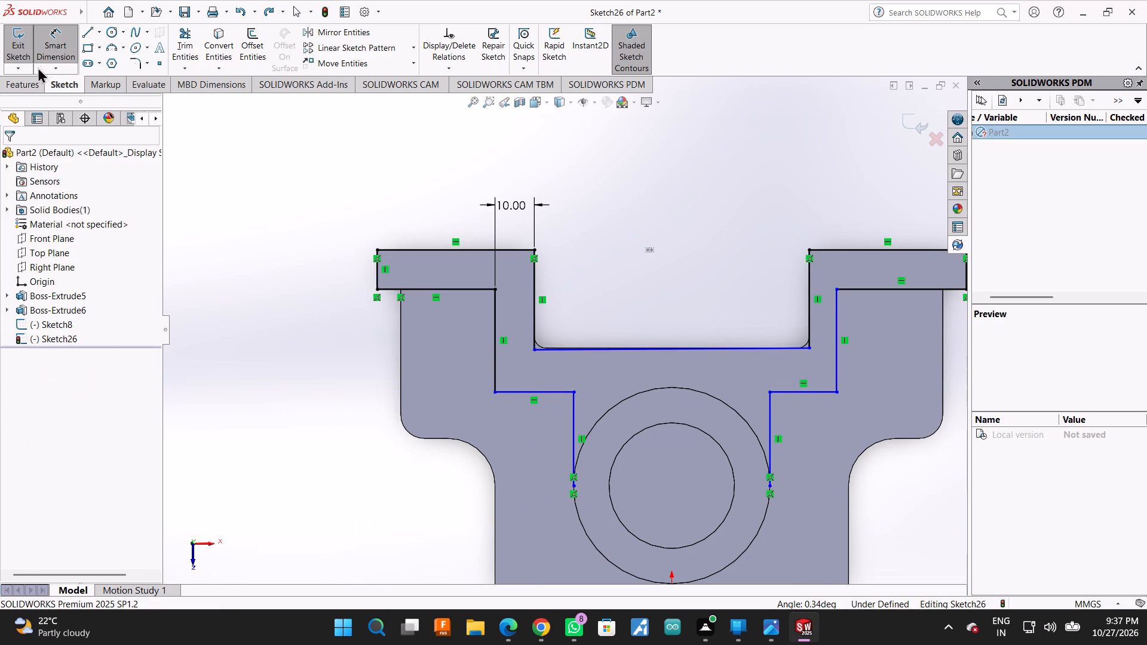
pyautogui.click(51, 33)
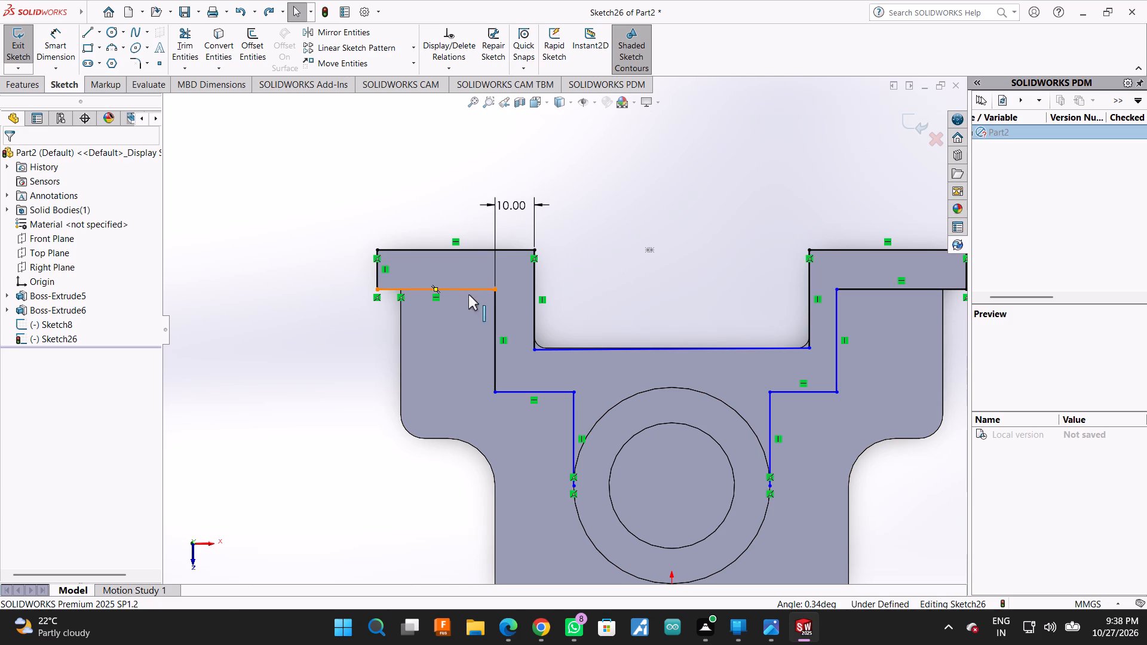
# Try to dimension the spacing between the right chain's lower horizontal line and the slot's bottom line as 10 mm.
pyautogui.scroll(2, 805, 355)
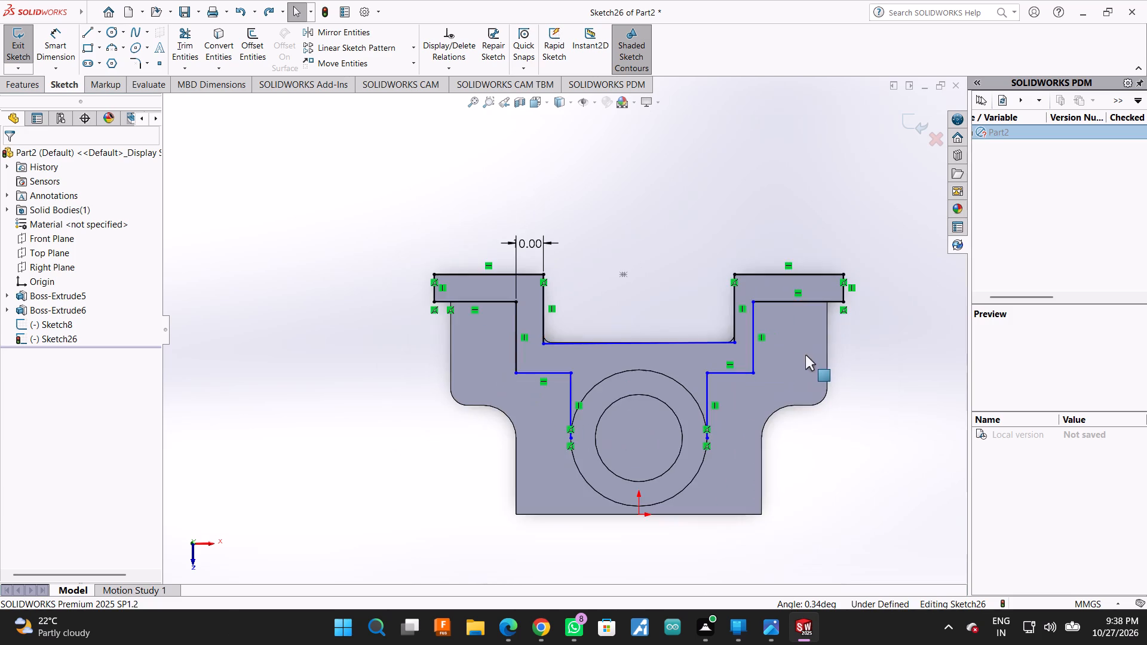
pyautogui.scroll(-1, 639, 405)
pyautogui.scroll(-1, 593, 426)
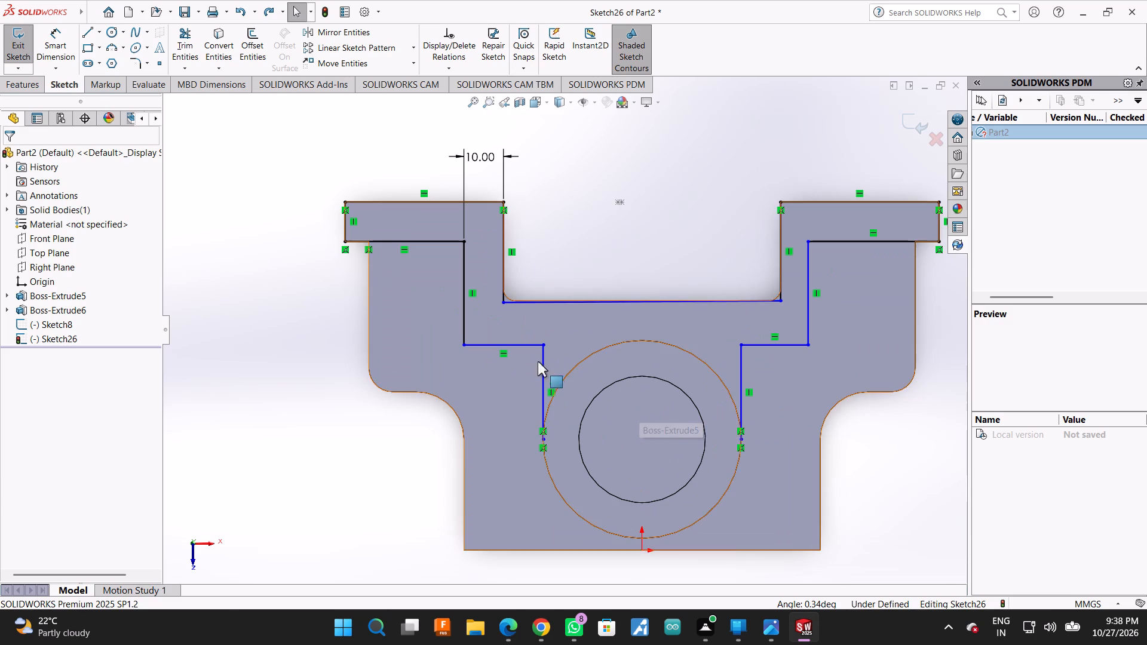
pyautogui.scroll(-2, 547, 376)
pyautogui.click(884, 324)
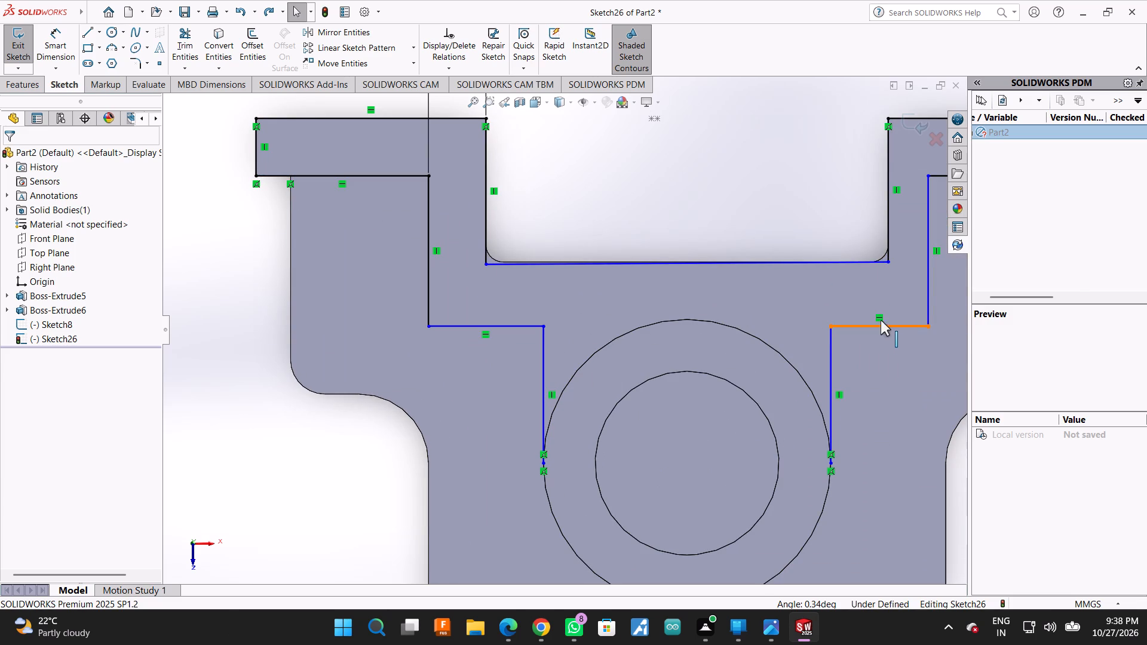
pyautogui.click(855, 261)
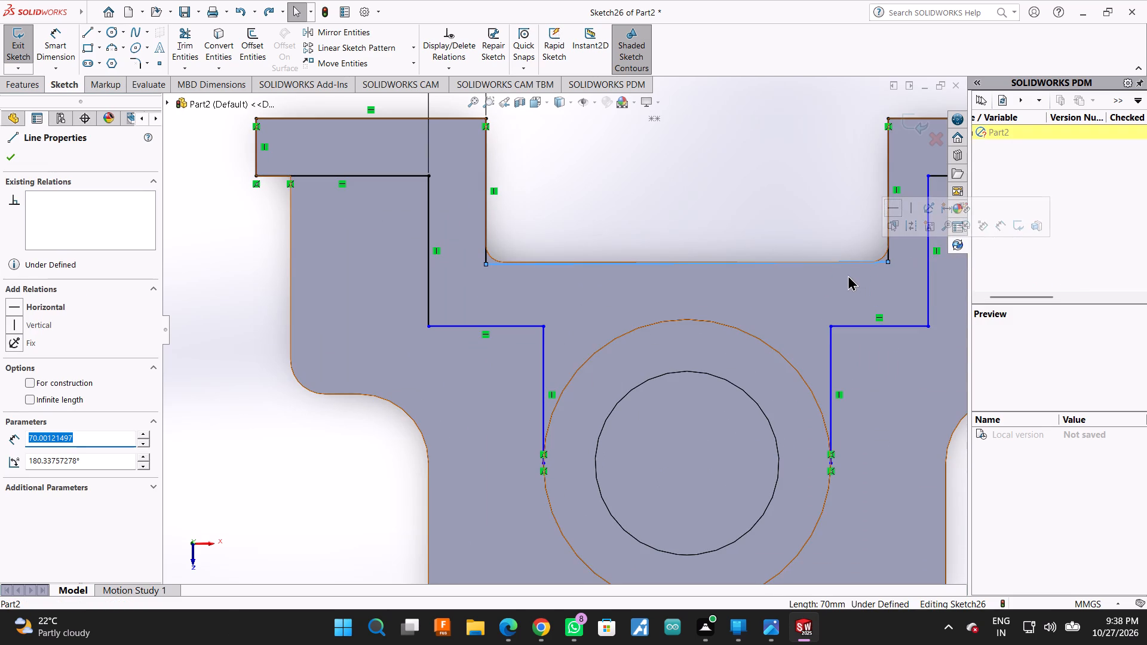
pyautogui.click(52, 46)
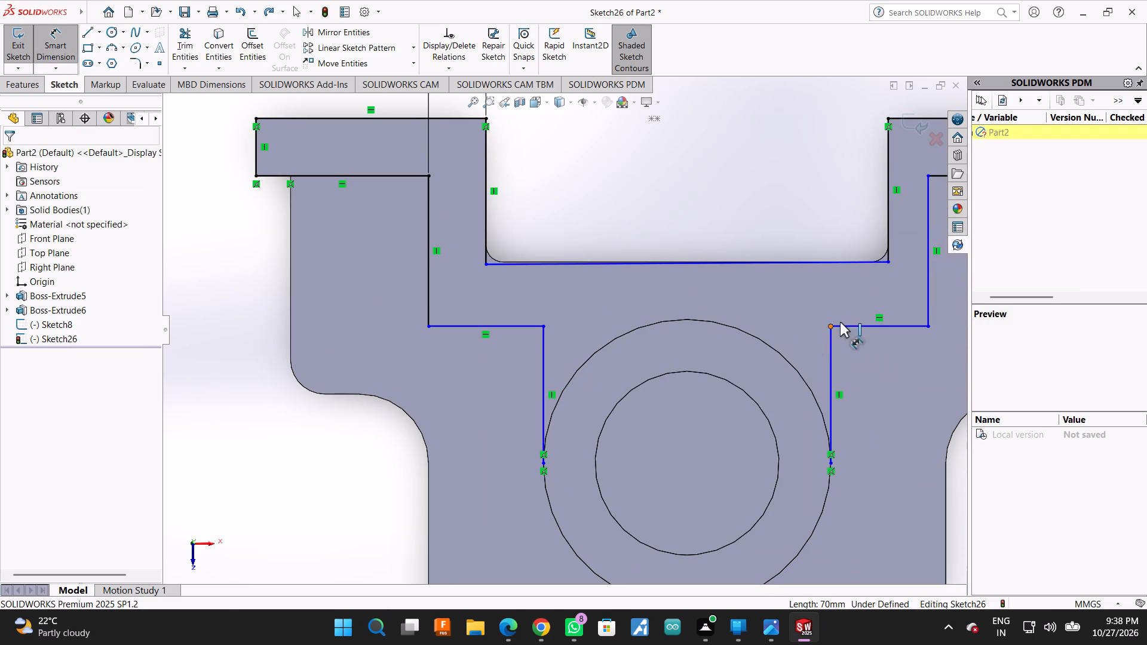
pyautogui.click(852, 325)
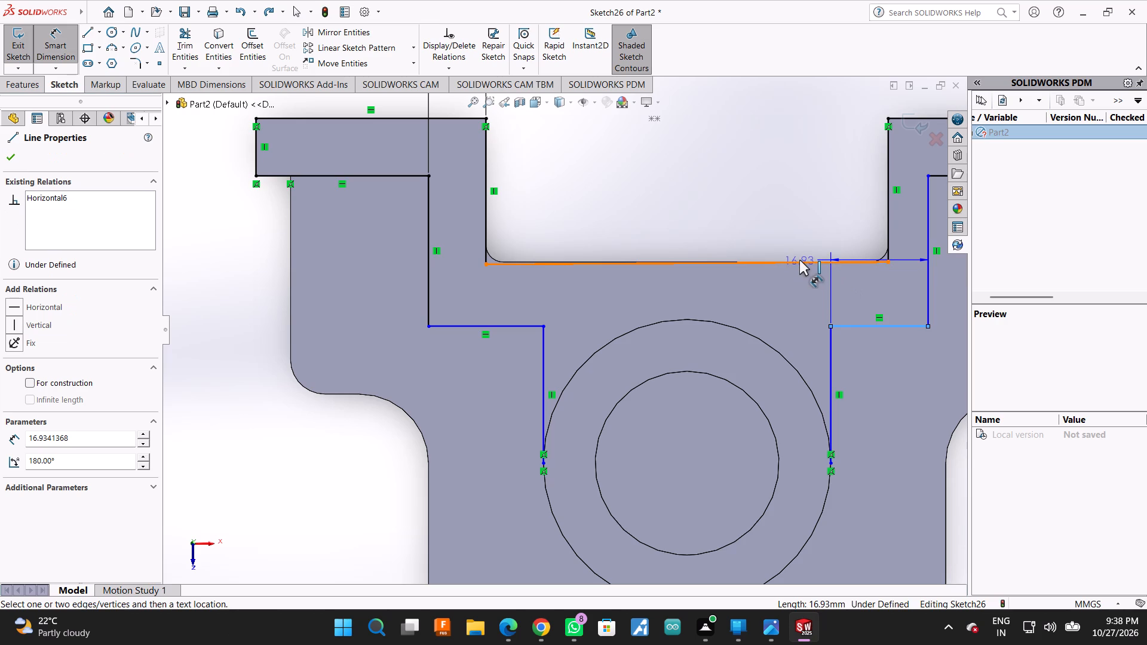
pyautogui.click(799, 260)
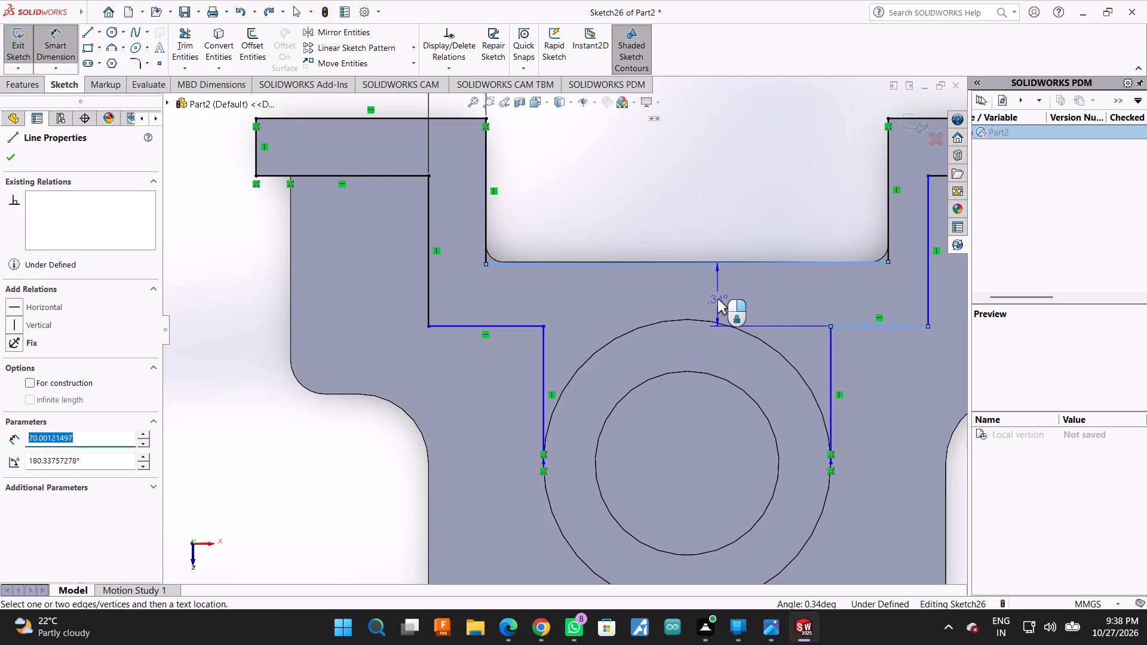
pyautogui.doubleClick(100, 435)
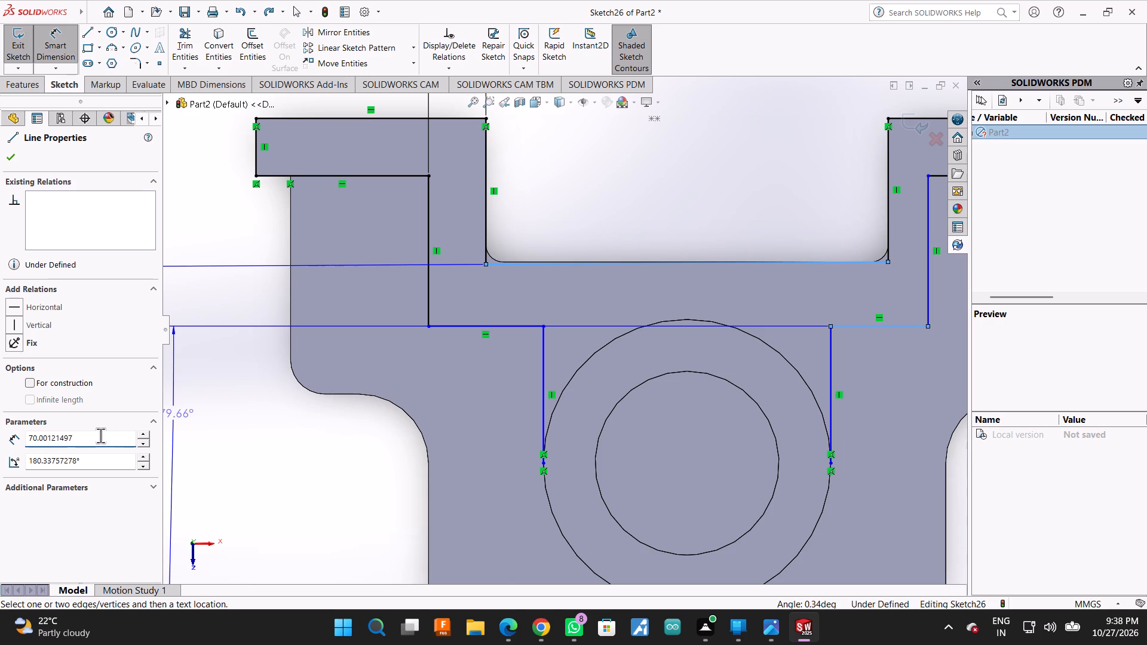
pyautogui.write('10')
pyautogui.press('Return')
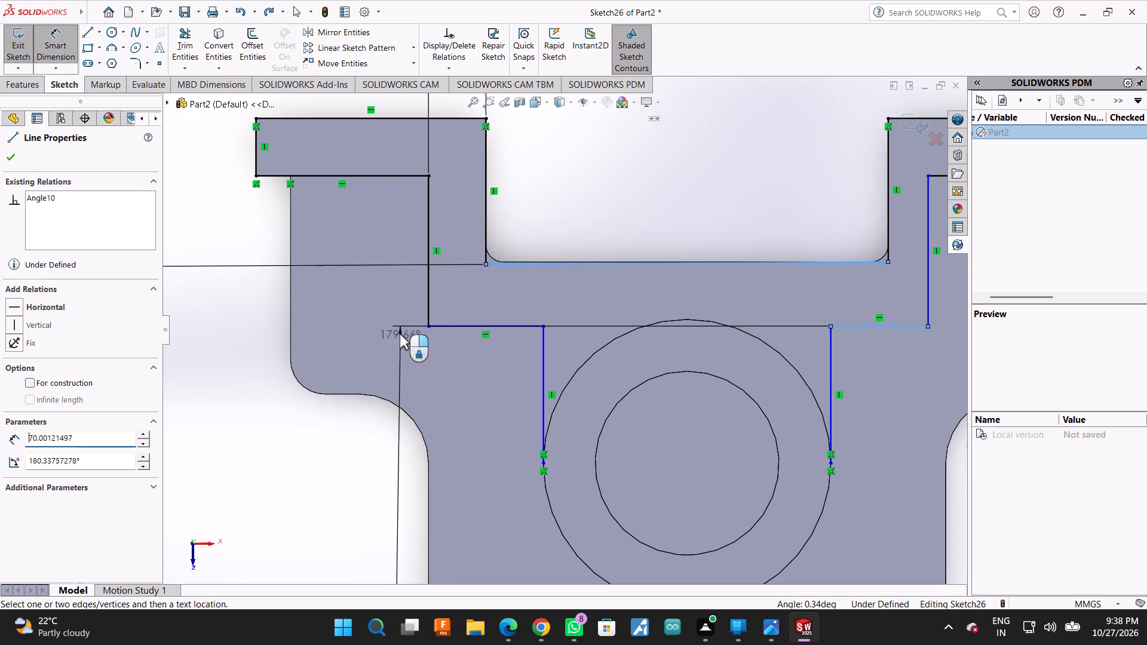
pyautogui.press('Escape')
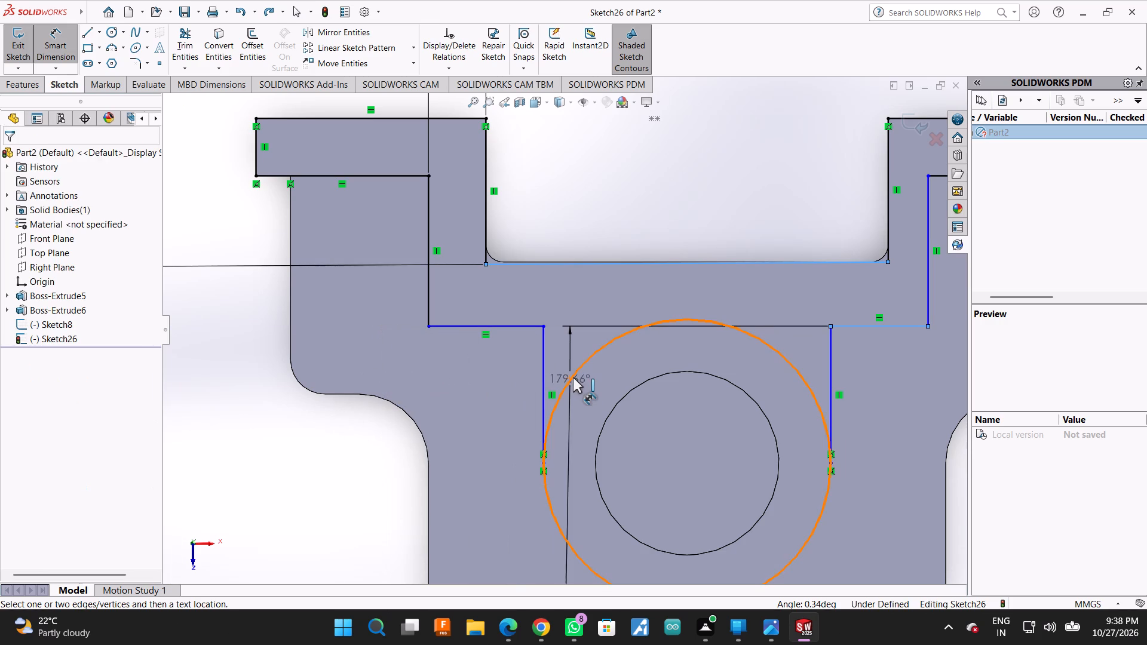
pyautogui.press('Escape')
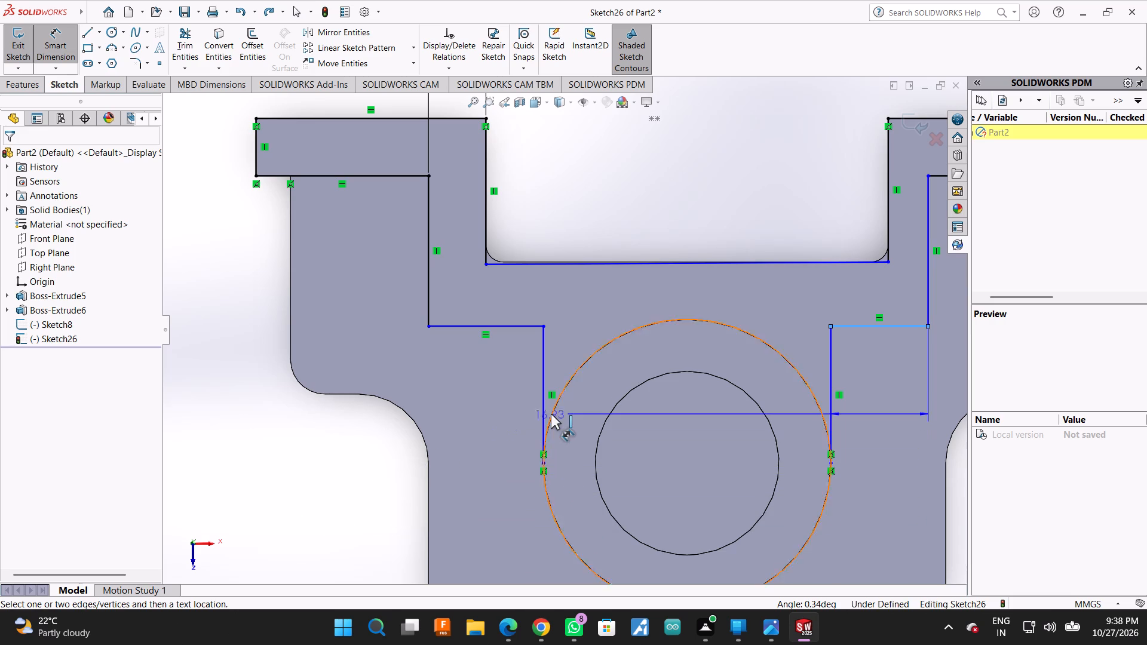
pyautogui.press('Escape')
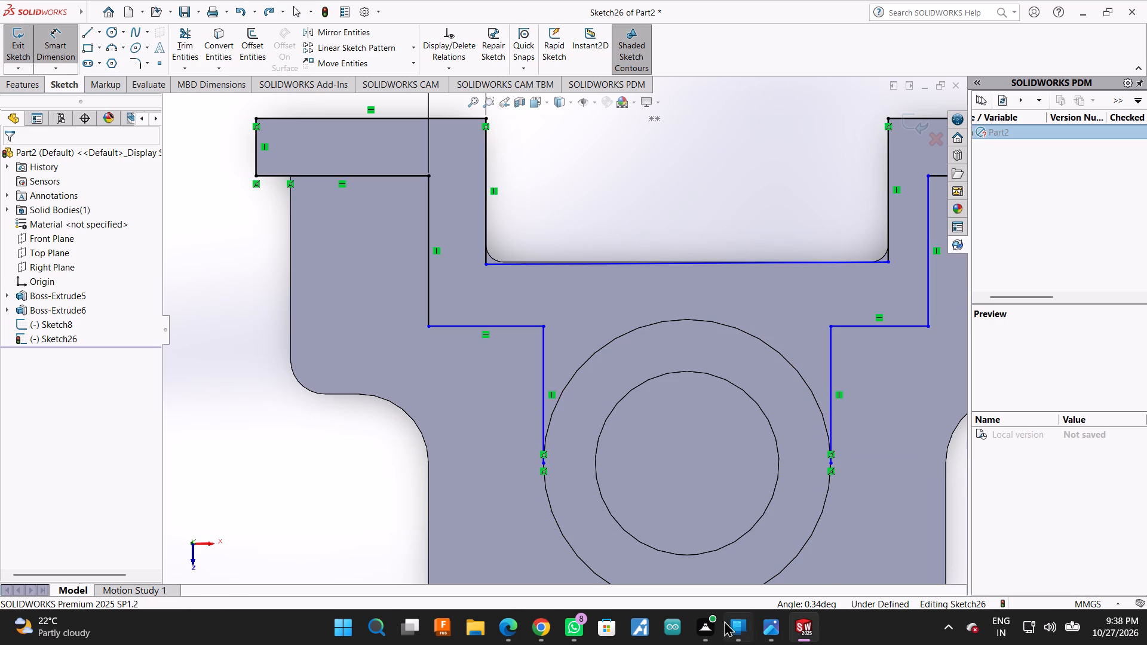
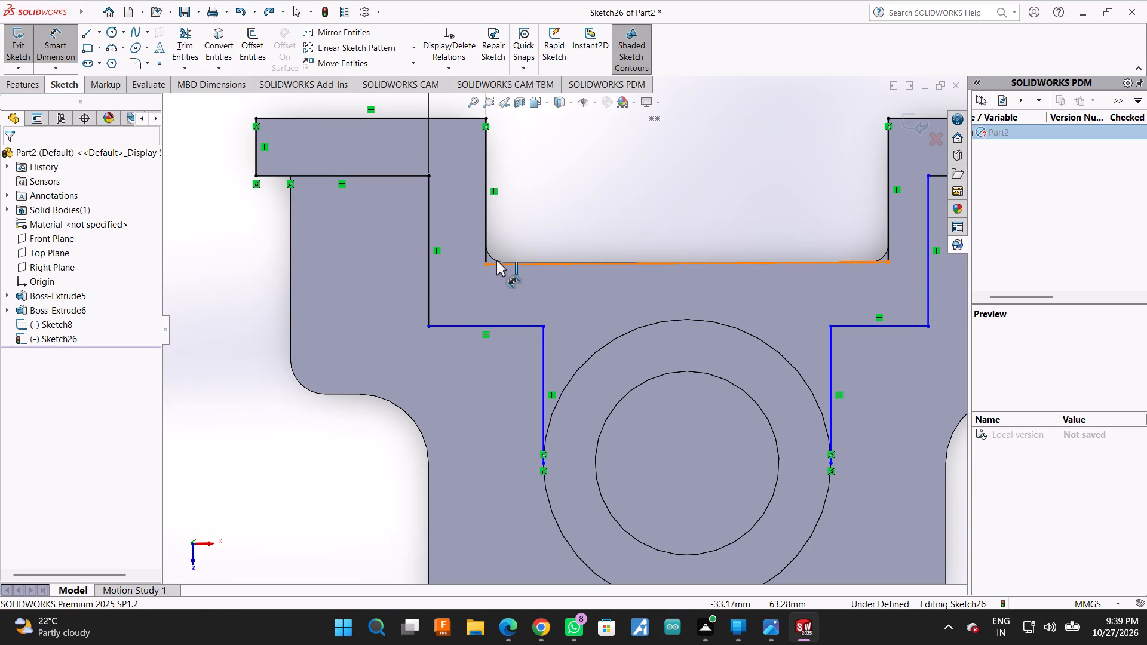
# Undo all dimensions and lines of the stepped wall profile in Sketch26, back to before that sketch was created.
pyautogui.hotkey('ctrl', 'z')
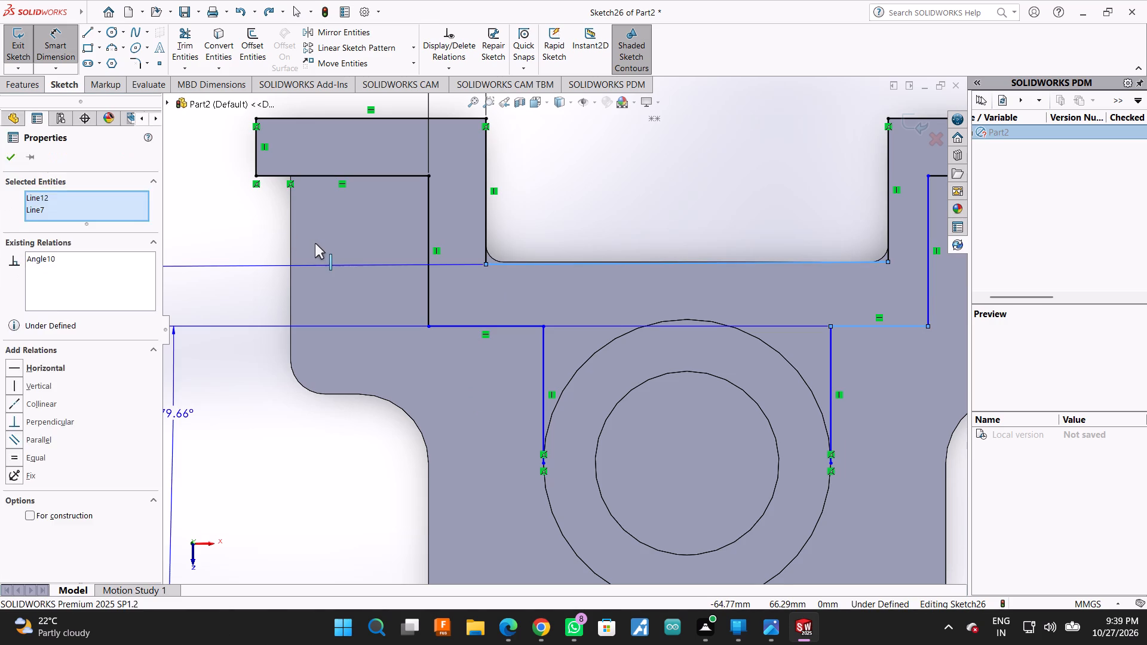
pyautogui.hotkey('ctrl', 'z')
pyautogui.hotkey('ctrl', 'z')
pyautogui.hotkey('ctrl', 'z')
pyautogui.hotkey('ctrl', 'z')
pyautogui.hotkey('ctrl', 'z')
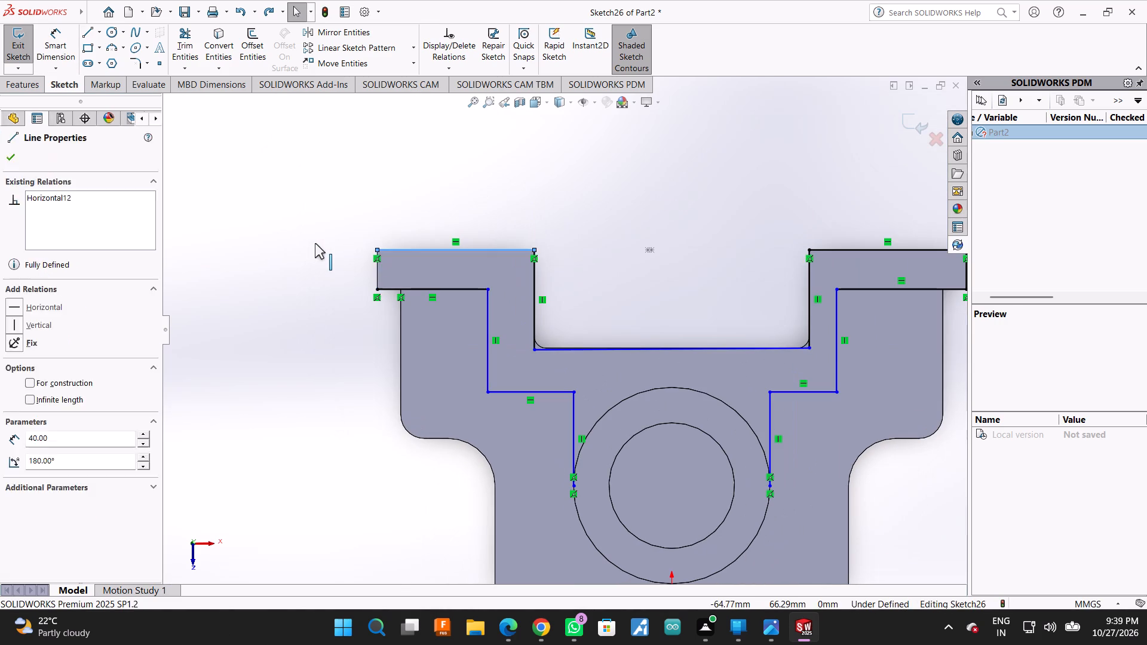
pyautogui.hotkey('ctrl', 'z')
pyautogui.hotkey('ctrl', 'z')
pyautogui.hotkey('ctrl', 'z')
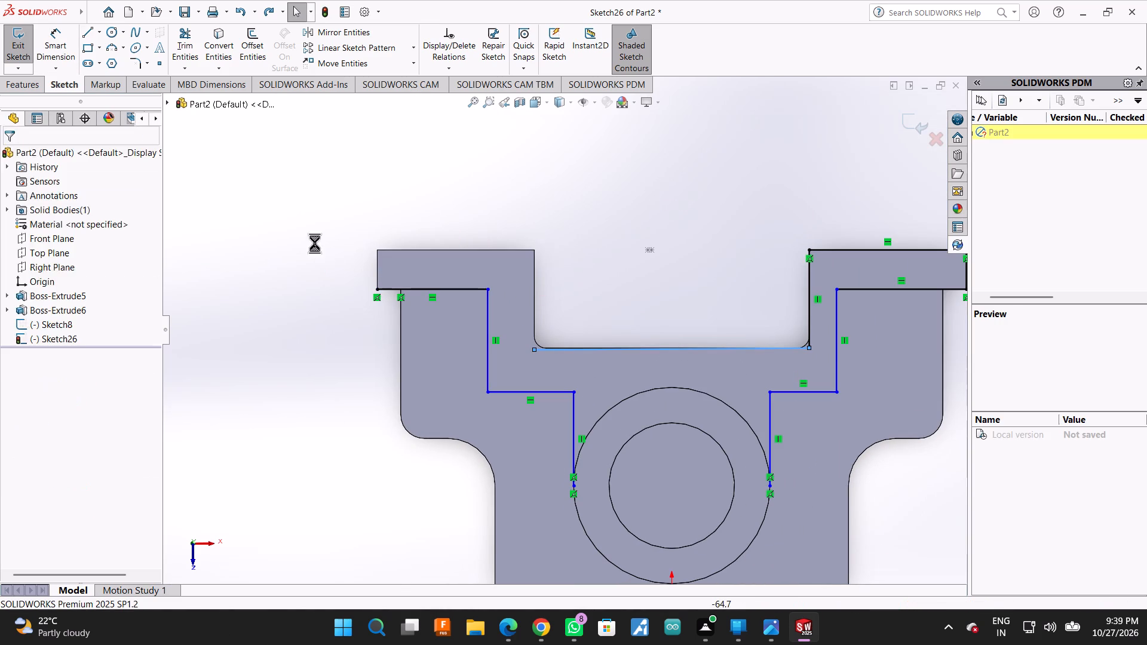
pyautogui.hotkey('ctrl', 'z')
pyautogui.hotkey('ctrl', 'z')
pyautogui.hotkey('ctrl', 'z')
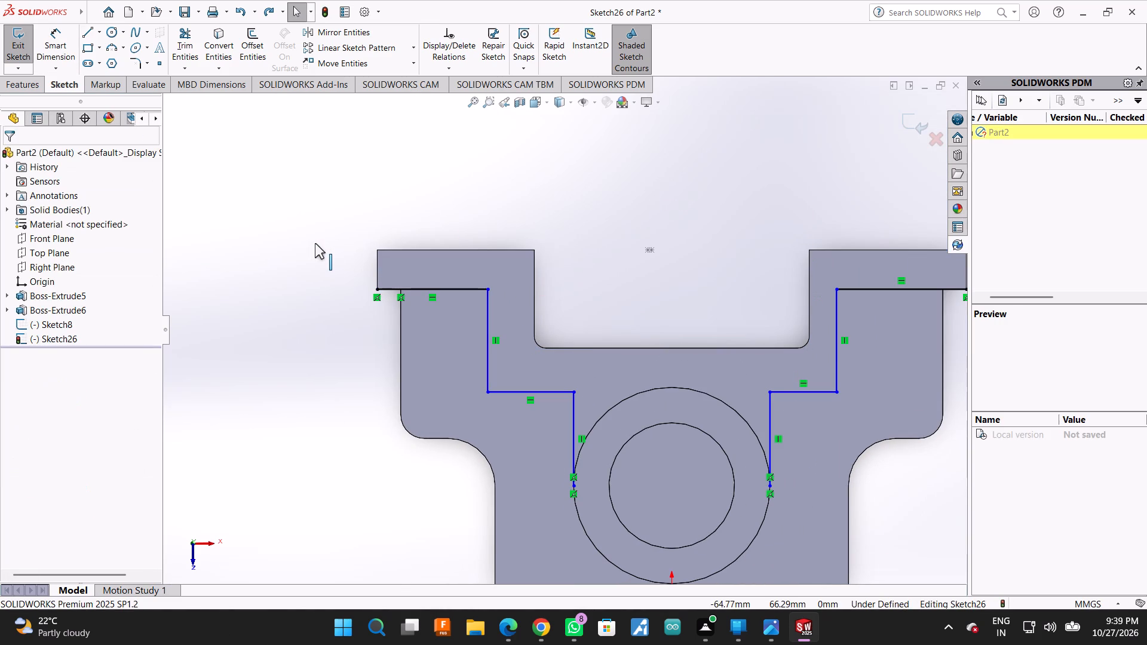
pyautogui.hotkey('ctrl', 'z')
pyautogui.hotkey('ctrl', 'z')
pyautogui.hotkey('ctrl', 'z')
pyautogui.hotkey('ctrl', 'z')
pyautogui.hotkey('ctrl', 'z')
pyautogui.hotkey('ctrl', 'z')
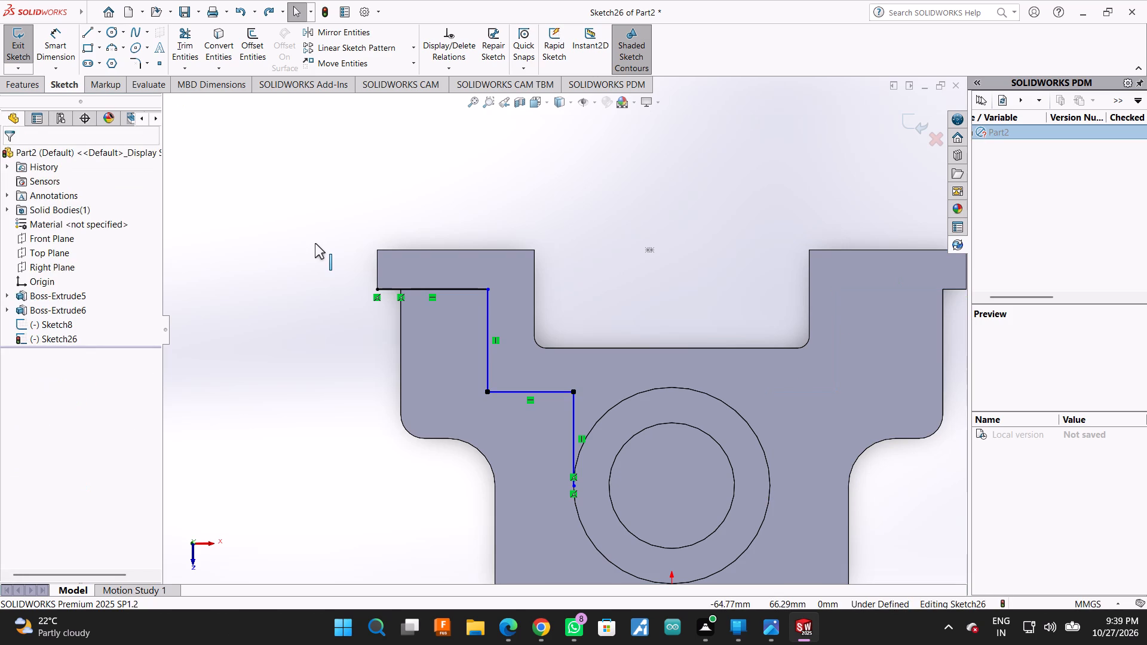
pyautogui.hotkey('ctrl', 'z')
pyautogui.hotkey('ctrl', 'z')
pyautogui.hotkey('ctrl', 'z')
pyautogui.hotkey('ctrl', 'z')
pyautogui.hotkey('ctrl', 'z')
pyautogui.hotkey('ctrl', 'z')
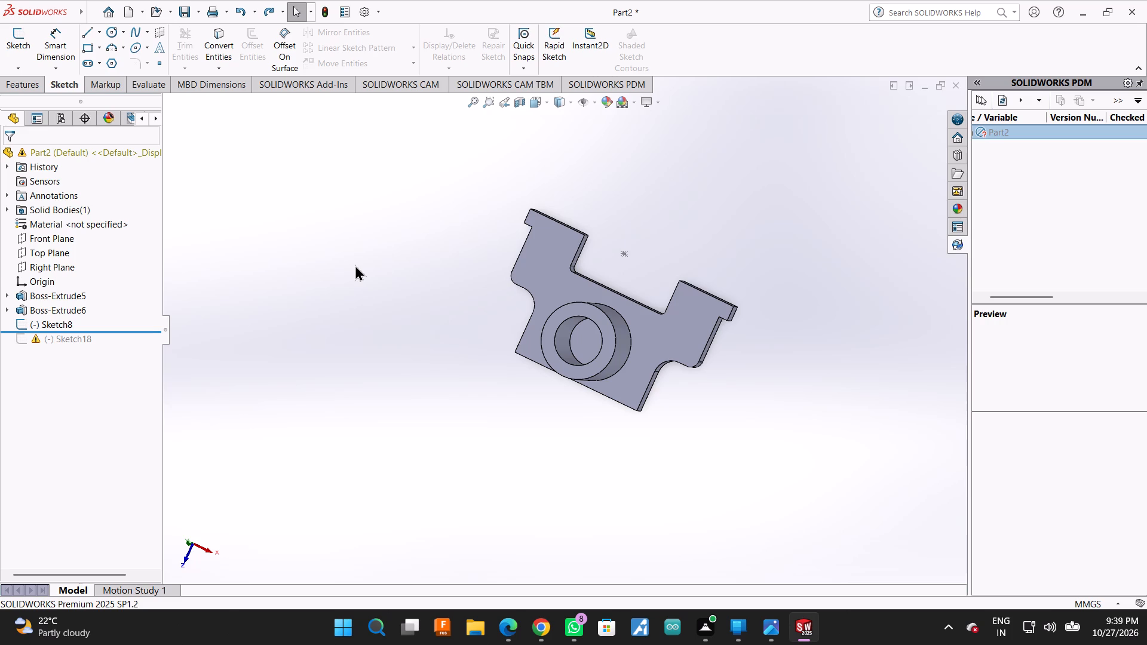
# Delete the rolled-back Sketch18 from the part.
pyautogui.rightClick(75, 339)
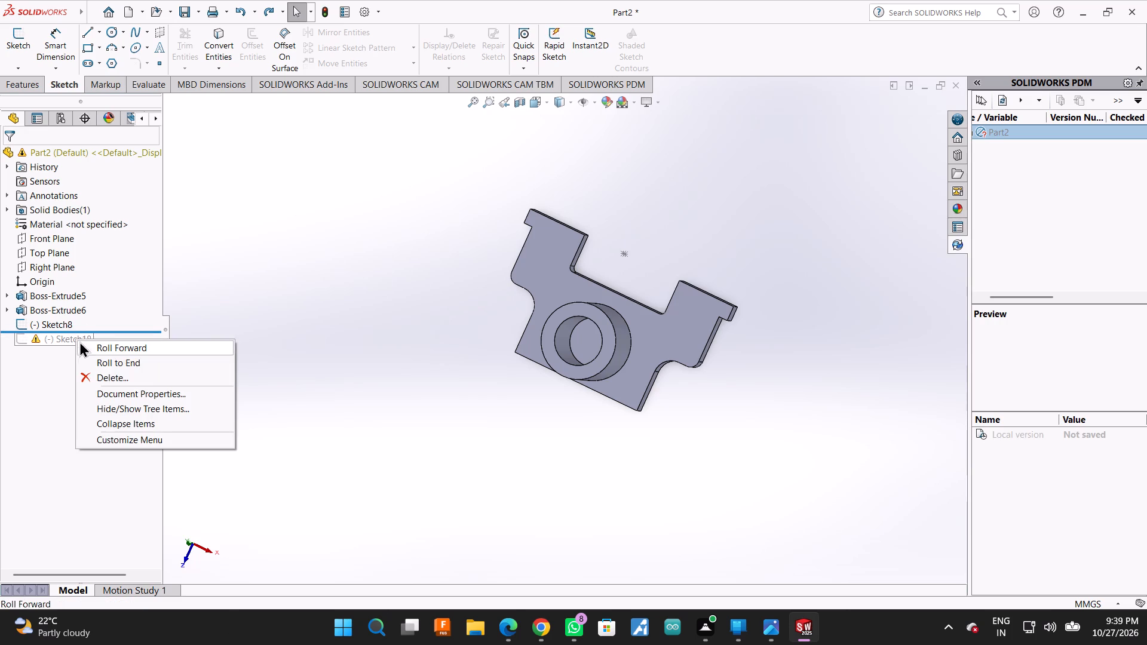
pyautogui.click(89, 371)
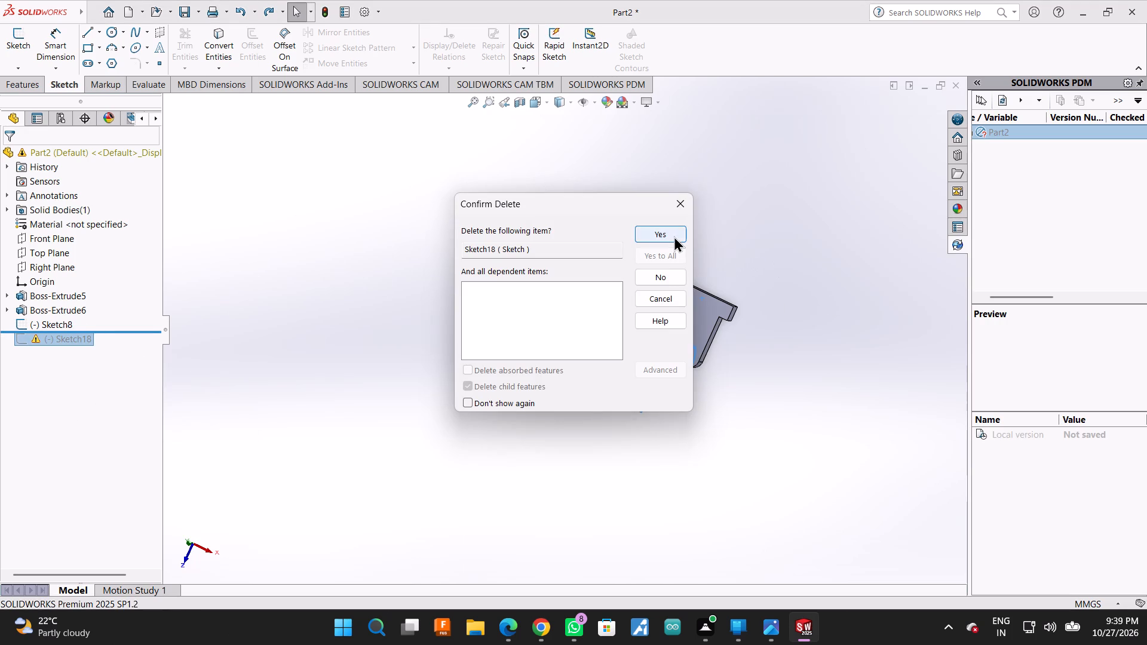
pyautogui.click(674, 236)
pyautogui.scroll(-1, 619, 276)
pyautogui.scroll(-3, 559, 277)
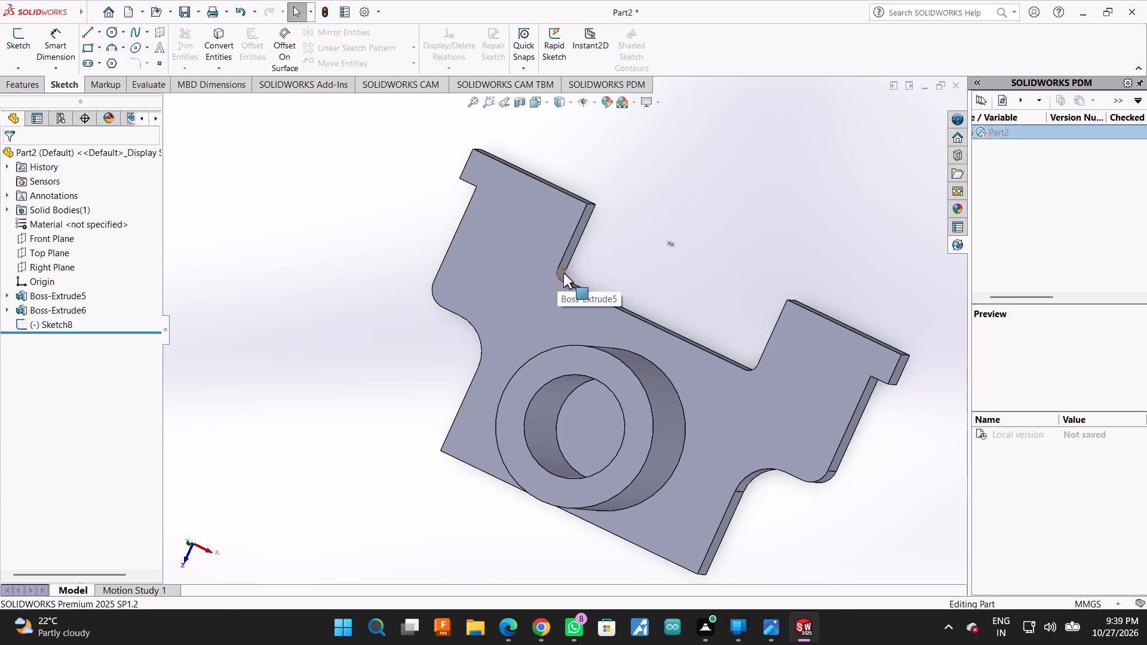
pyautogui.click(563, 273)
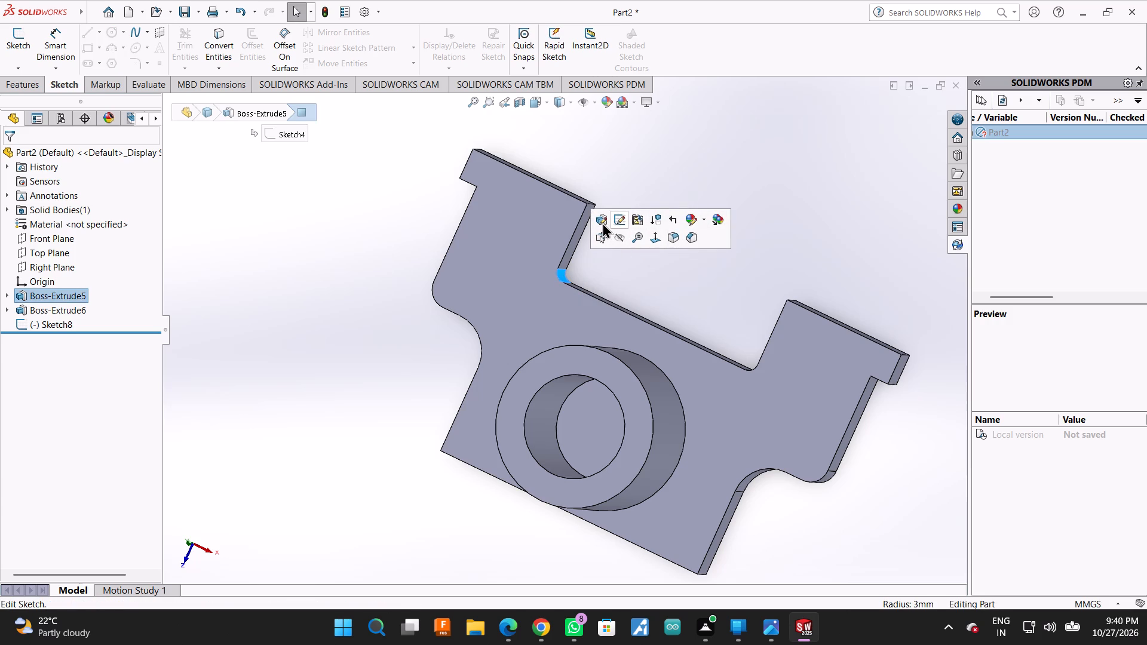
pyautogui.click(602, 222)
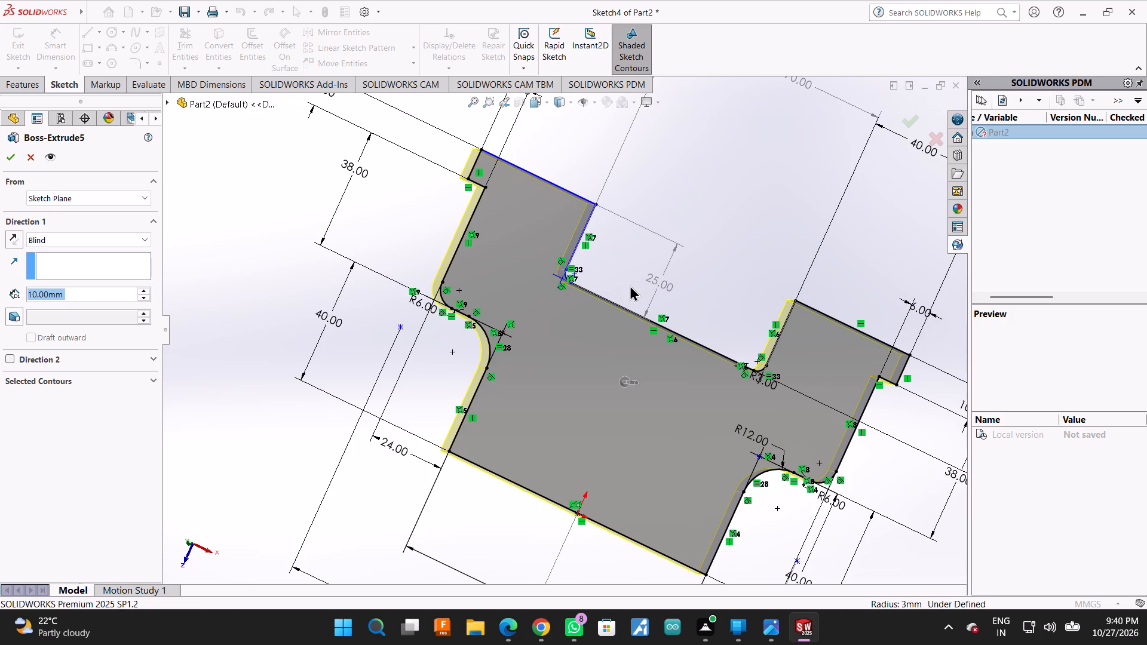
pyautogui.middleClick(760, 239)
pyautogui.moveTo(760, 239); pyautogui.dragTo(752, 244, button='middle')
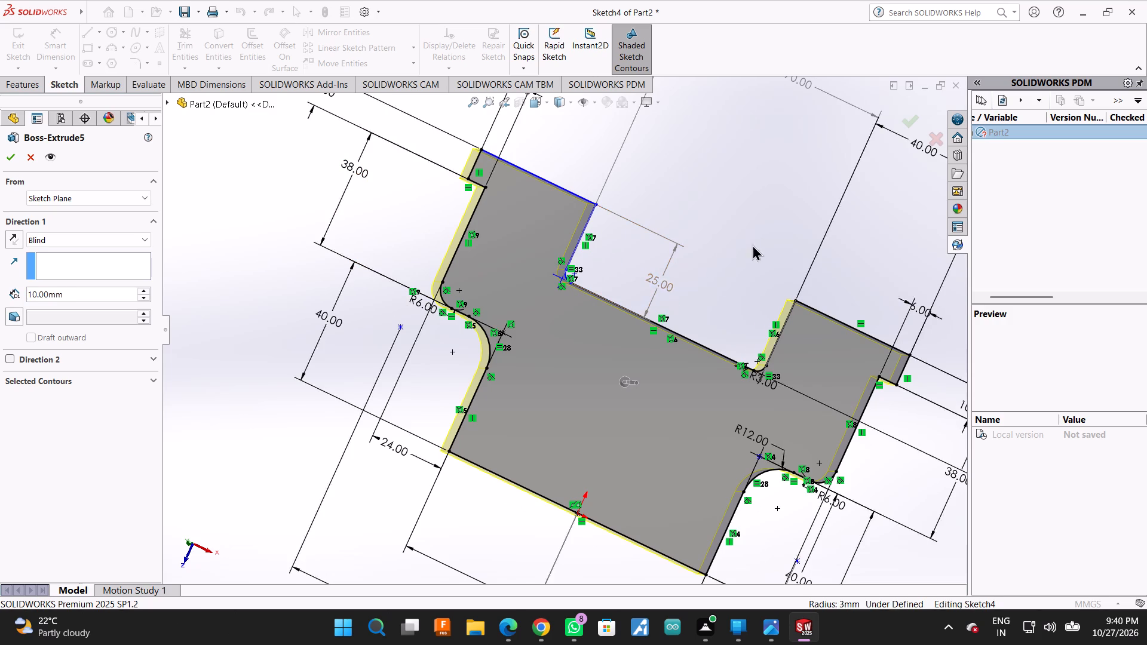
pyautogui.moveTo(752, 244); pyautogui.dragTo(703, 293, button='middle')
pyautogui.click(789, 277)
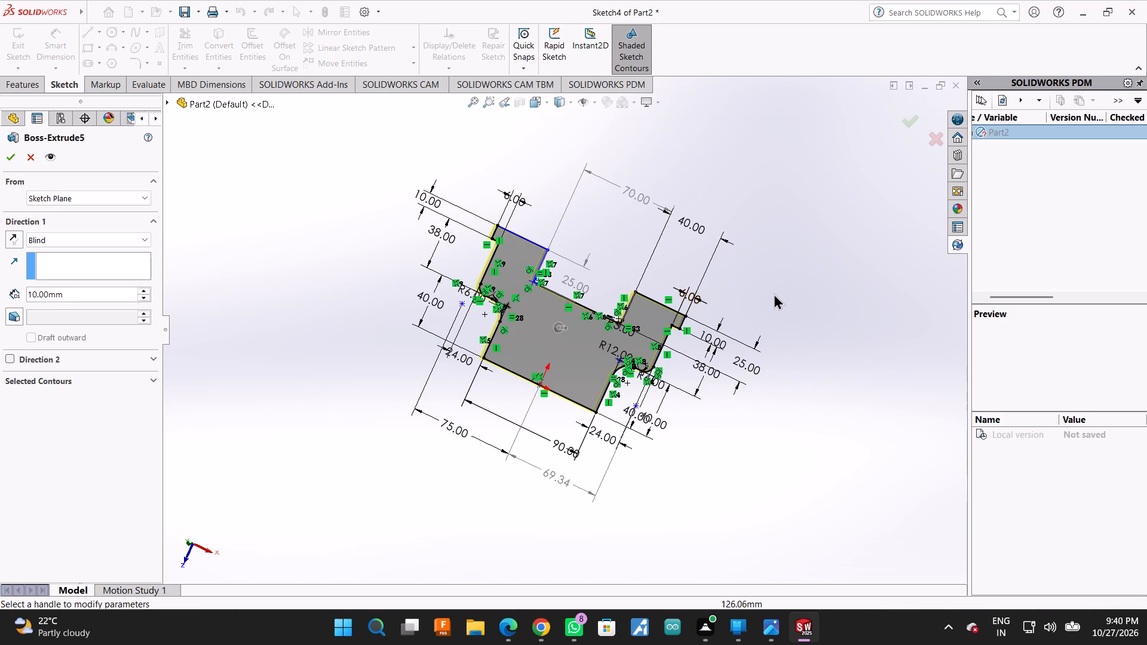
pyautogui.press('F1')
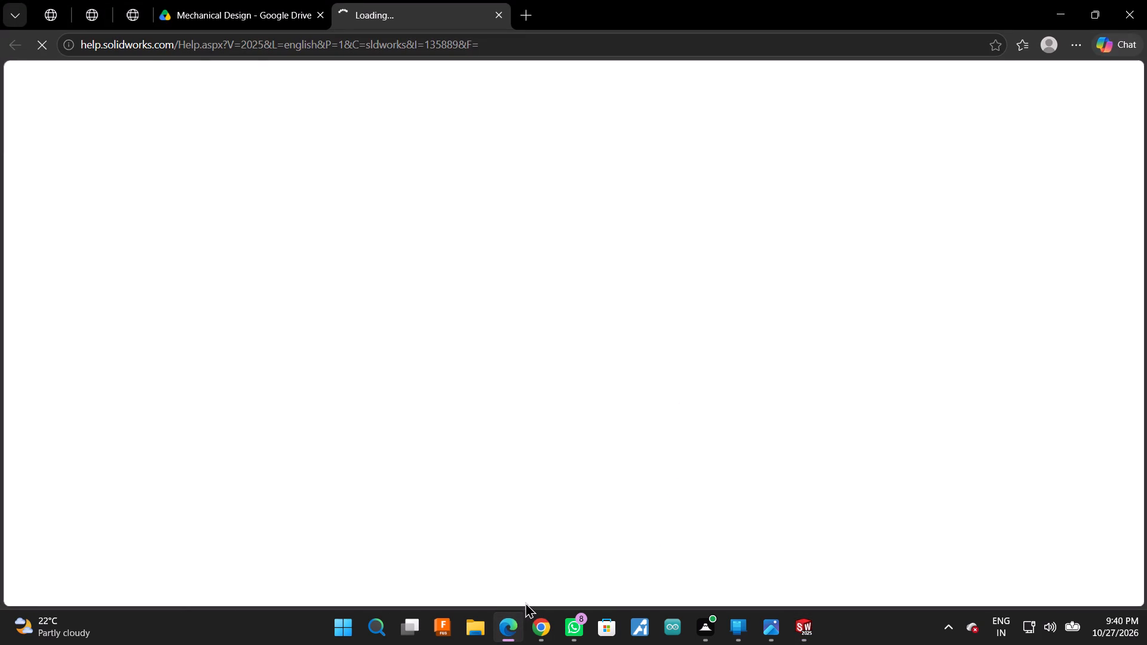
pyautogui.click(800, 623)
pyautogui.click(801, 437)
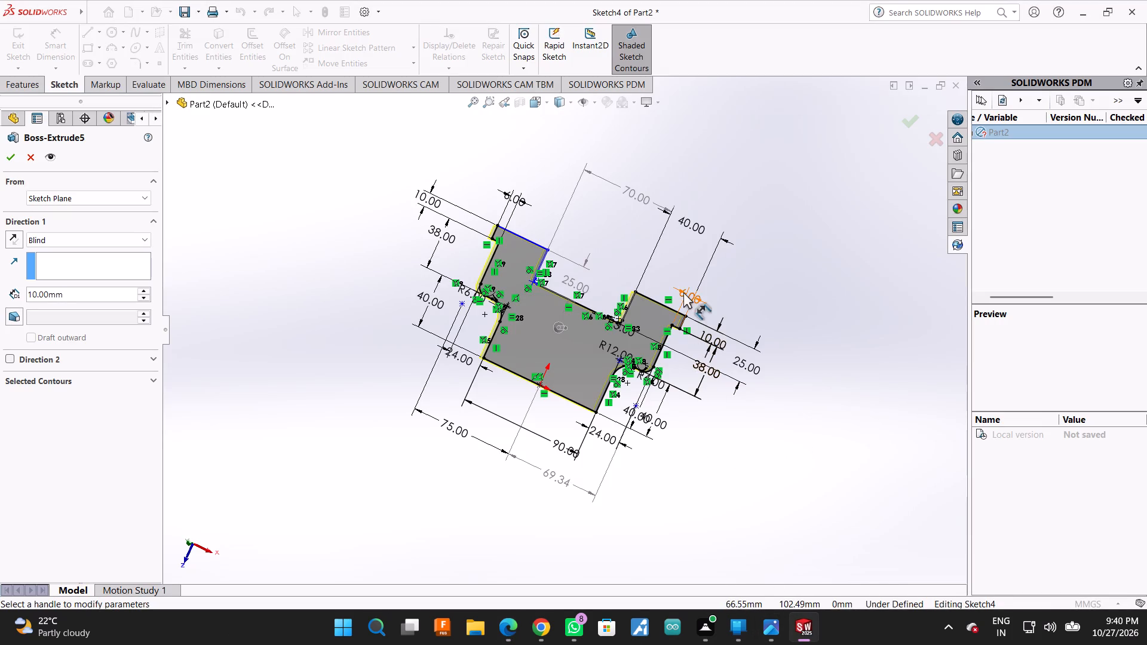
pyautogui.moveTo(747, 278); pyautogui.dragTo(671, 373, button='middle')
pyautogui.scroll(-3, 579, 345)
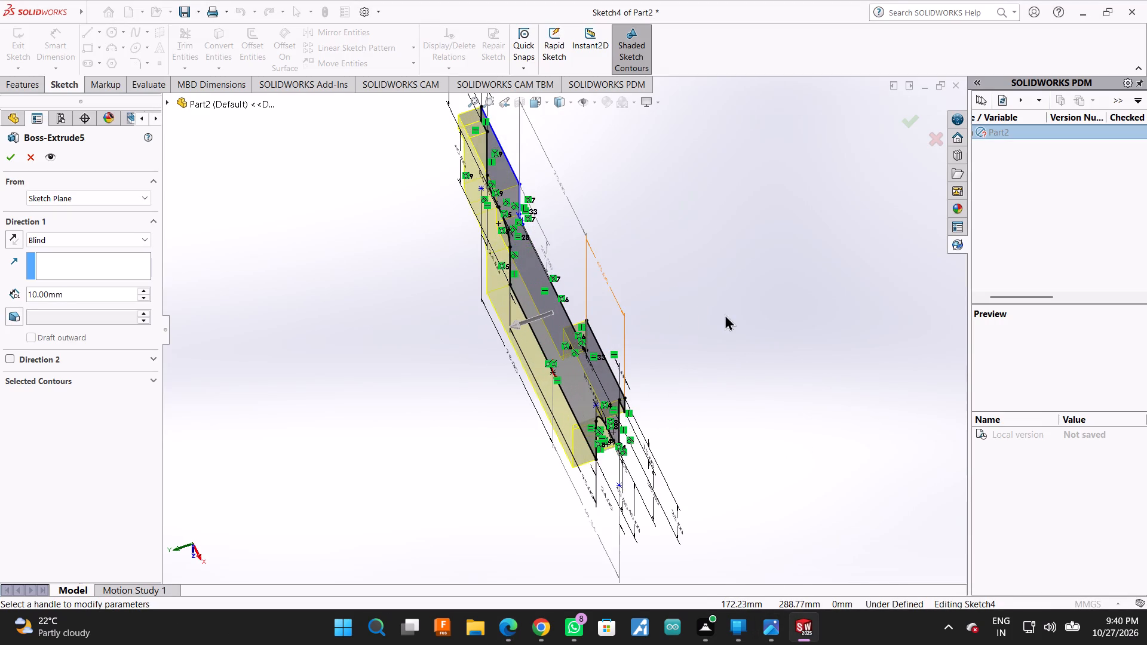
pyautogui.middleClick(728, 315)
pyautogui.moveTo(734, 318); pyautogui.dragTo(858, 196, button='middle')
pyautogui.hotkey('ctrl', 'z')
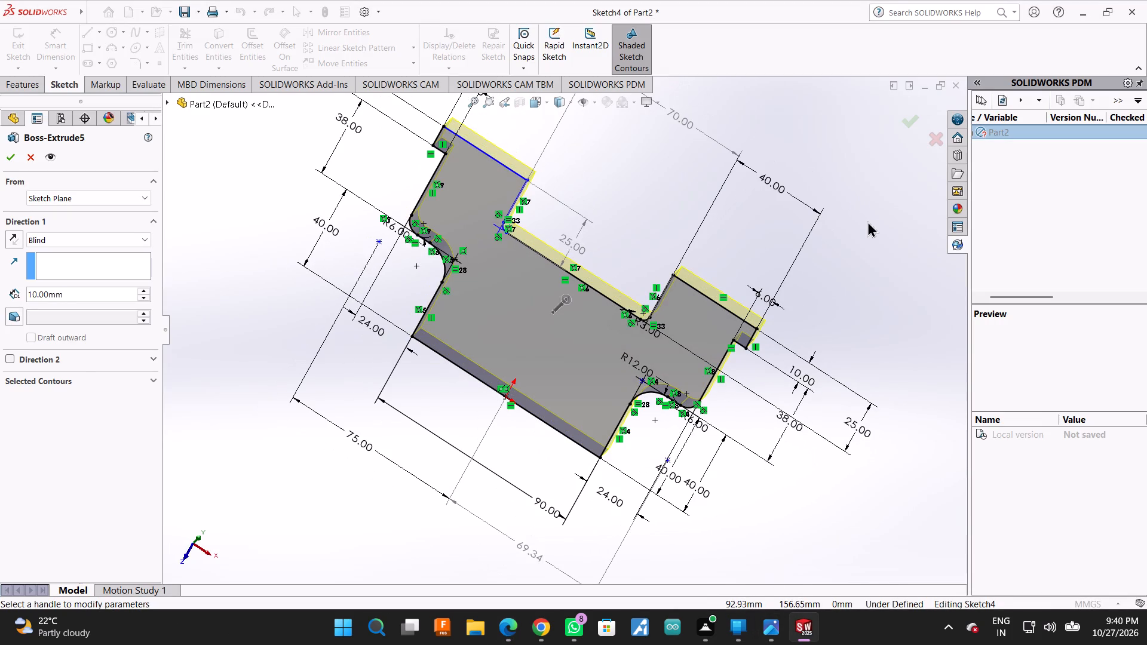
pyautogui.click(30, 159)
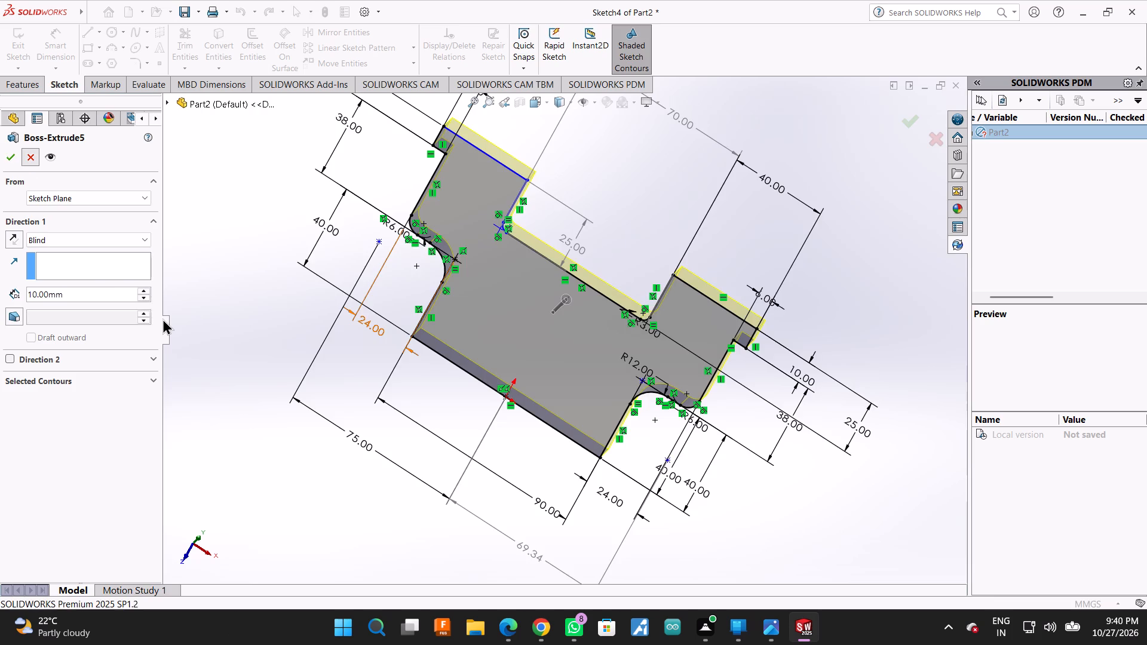
# Undo the deletion of Sketch18 and the earlier feature deletions, ignoring rebuild errors, back to the editing of Sketch4.
pyautogui.hotkey('ctrl', 'z')
pyautogui.hotkey('ctrl', 'z')
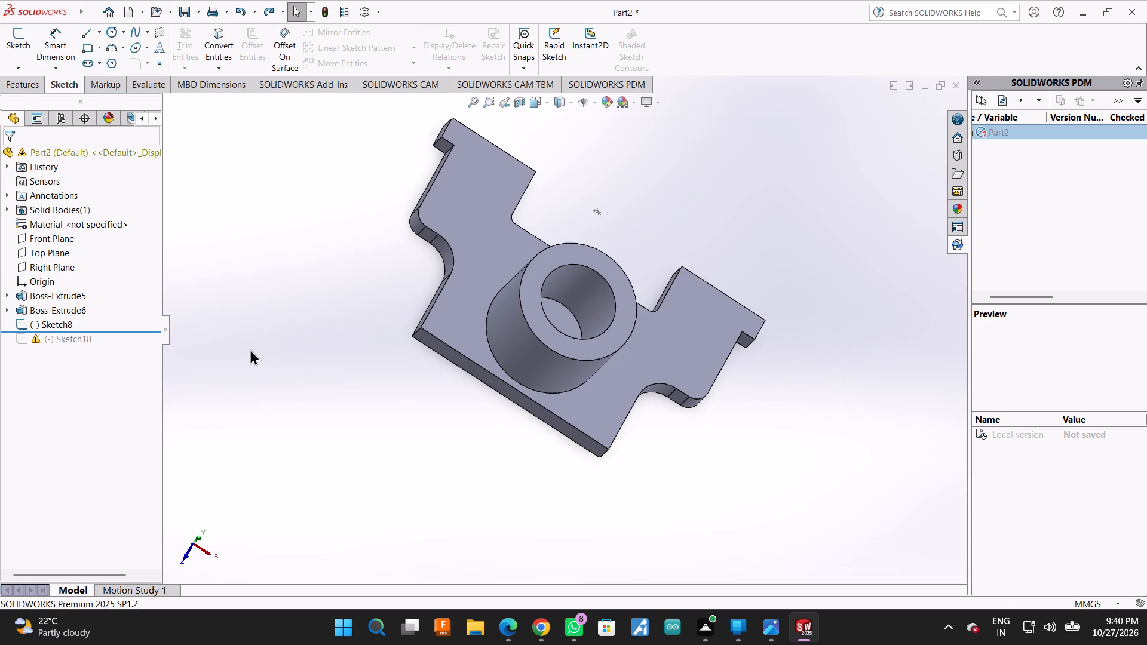
pyautogui.keyDown('ctrl'); pyautogui.click(704, 323); pyautogui.keyUp('ctrl')
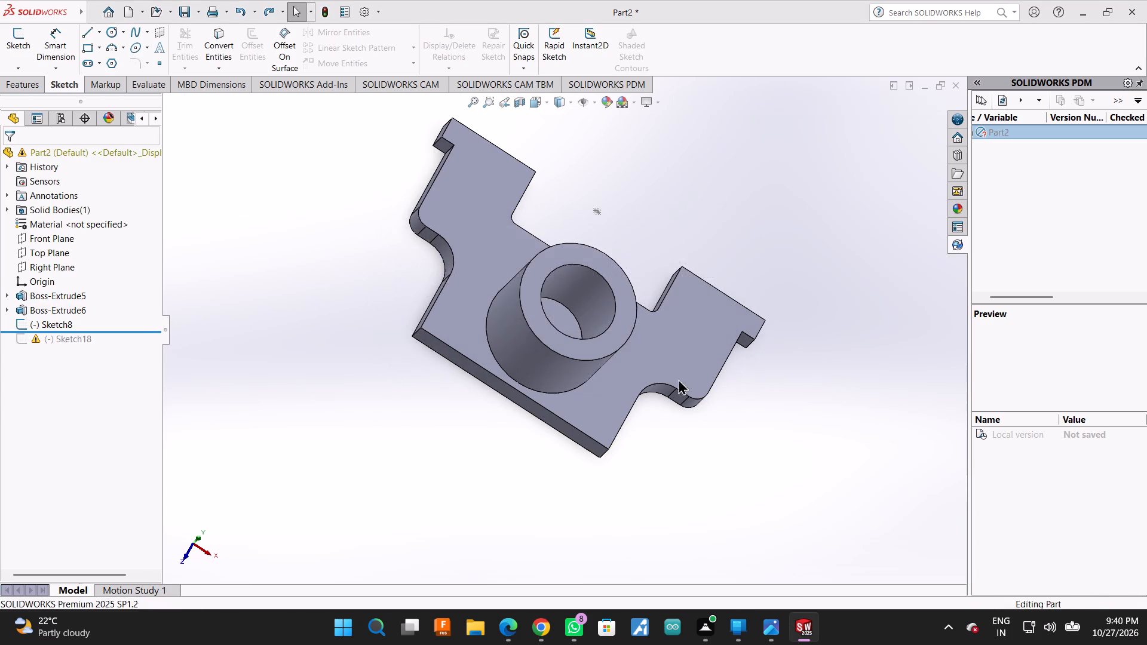
pyautogui.hotkey('ctrl', 'z')
pyautogui.hotkey('ctrl', 'z')
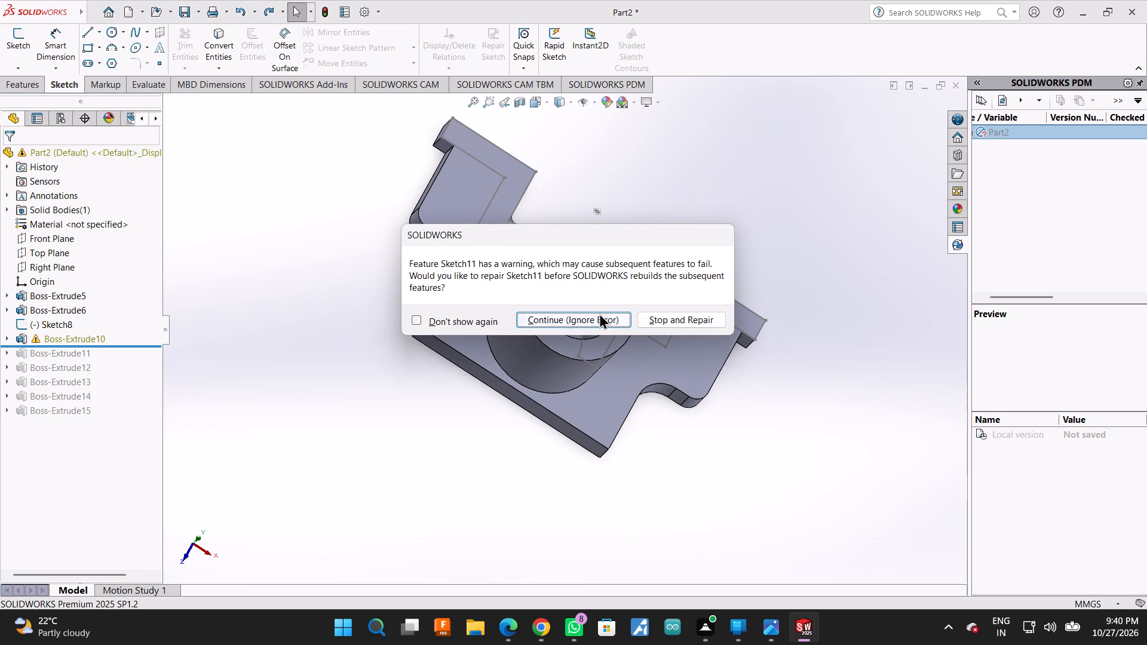
pyautogui.keyDown('ctrl'); pyautogui.click(599, 313); pyautogui.keyUp('ctrl')
pyautogui.hotkey('ctrl', 'z')
pyautogui.hotkey('ctrl', 'z')
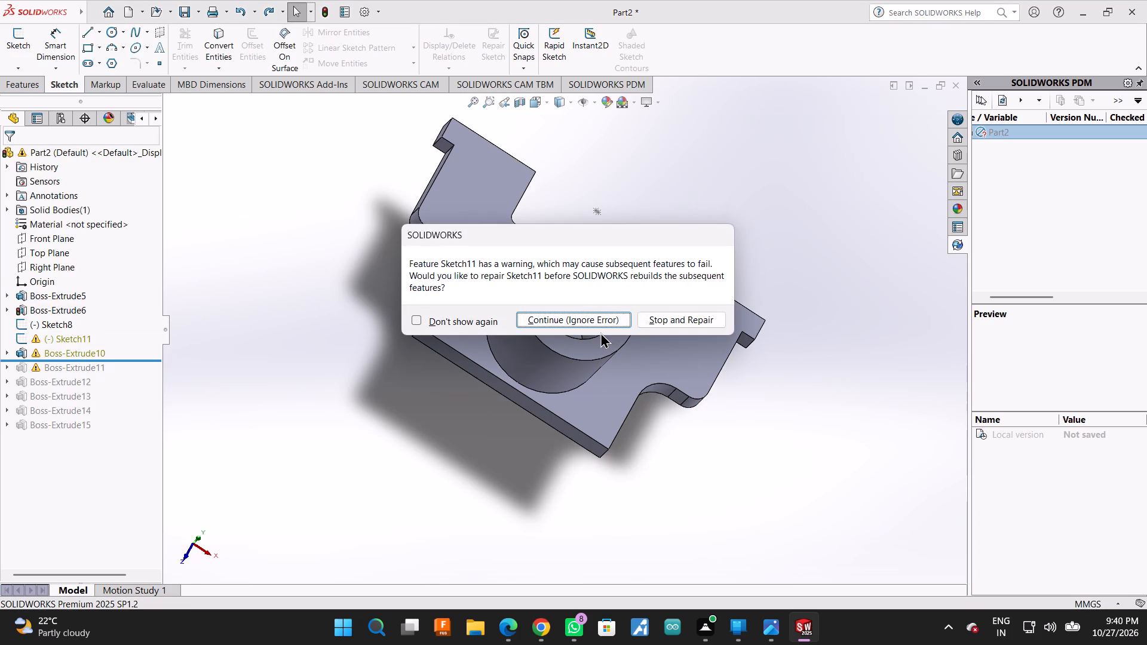
pyautogui.keyDown('ctrl'); pyautogui.click(581, 314); pyautogui.keyUp('ctrl')
pyautogui.hotkey('ctrl', 'z')
pyautogui.hotkey('ctrl', 'z')
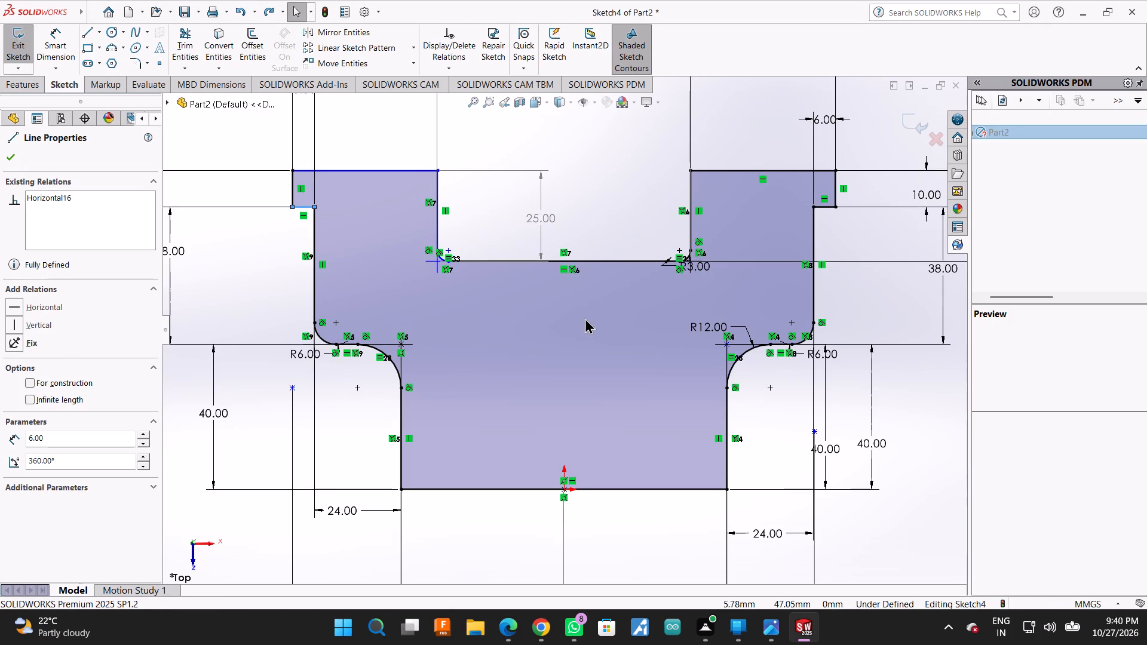
# Undo the Sketch4 edits back through the R6 outer corner fillets and the R3 fillets at the slot's bottom corners.
pyautogui.hotkey('ctrl', 'z')
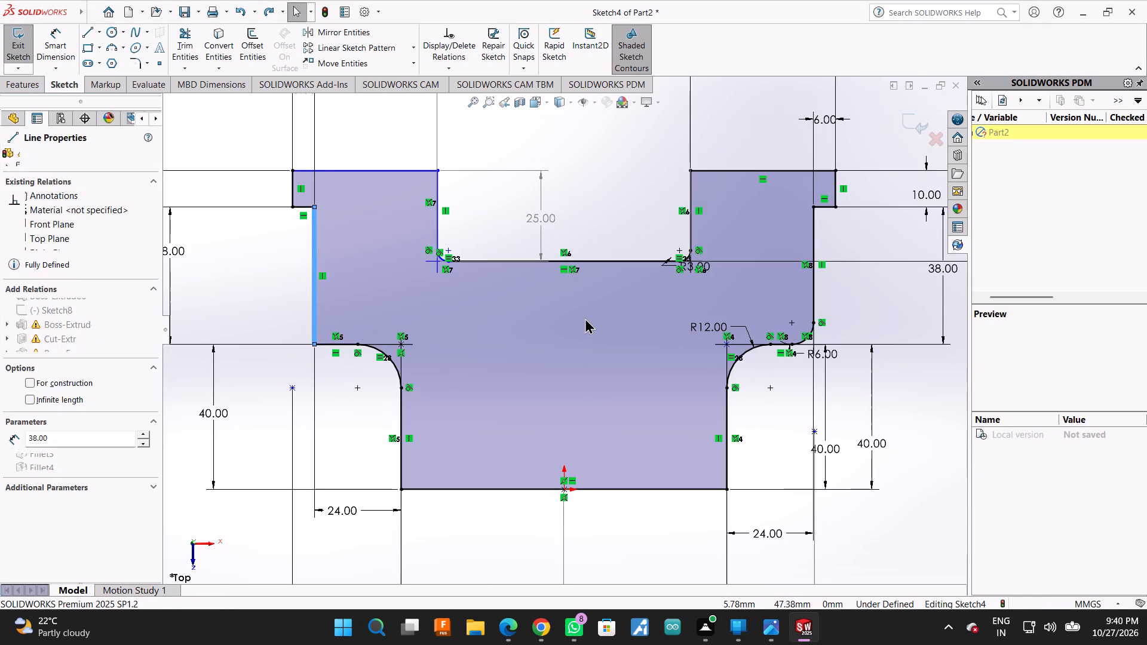
pyautogui.hotkey('ctrl', 'z')
pyautogui.hotkey('ctrl', 'z')
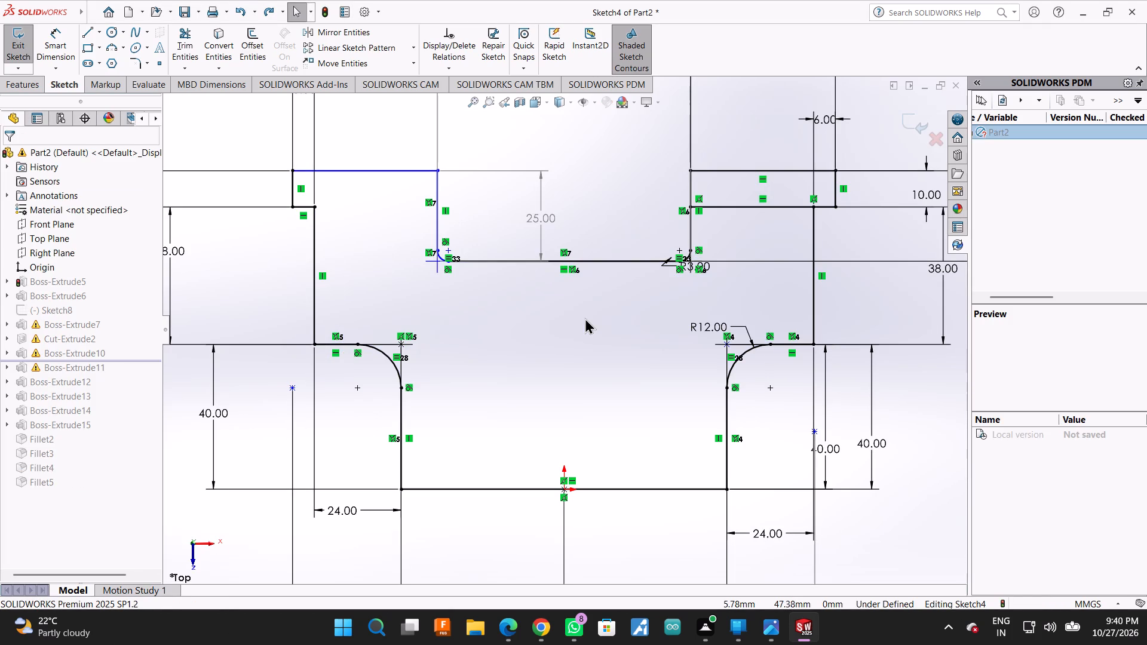
pyautogui.hotkey('ctrl', 'z')
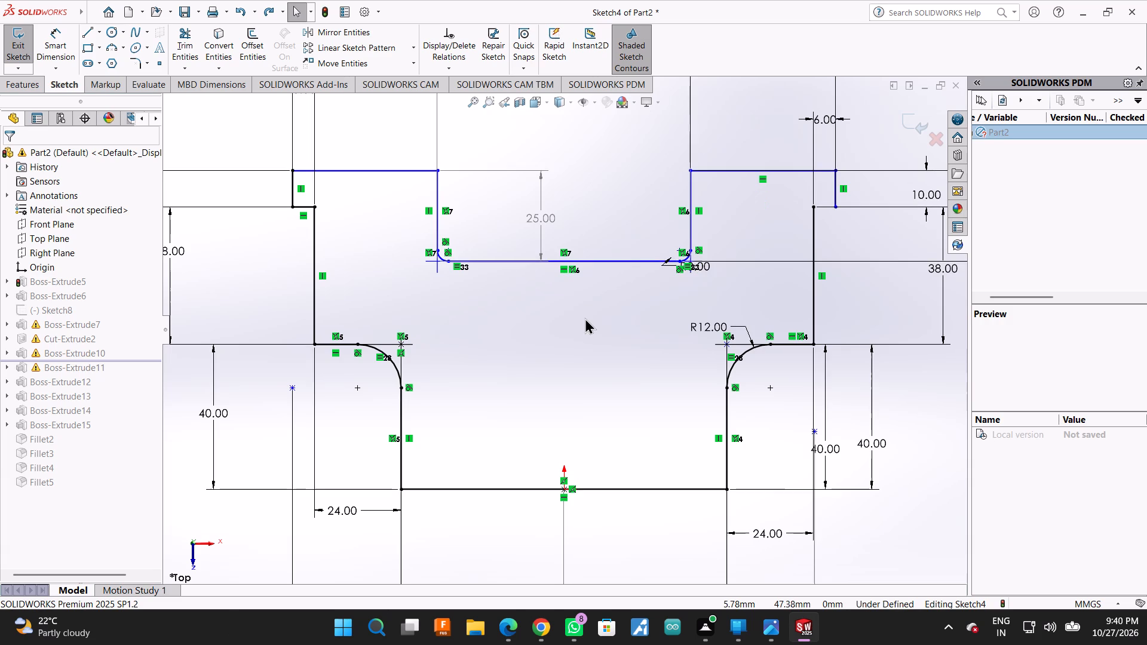
pyautogui.hotkey('ctrl', 'z')
pyautogui.hotkey('ctrl', 'z')
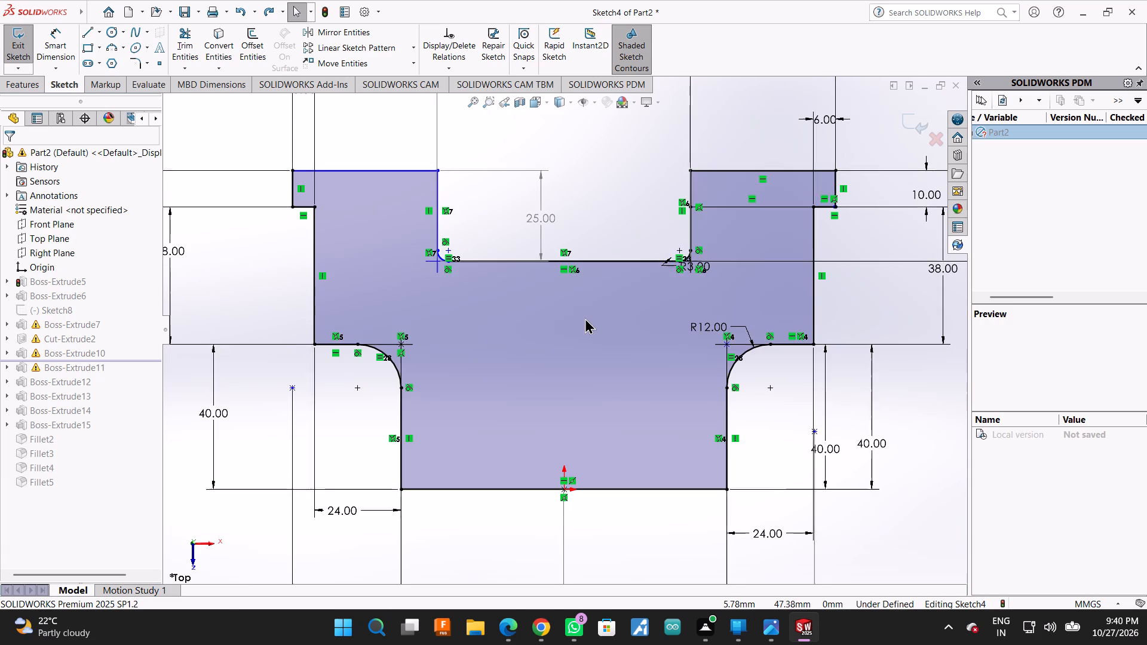
pyautogui.hotkey('ctrl', 'z')
pyautogui.hotkey('ctrl', 'z')
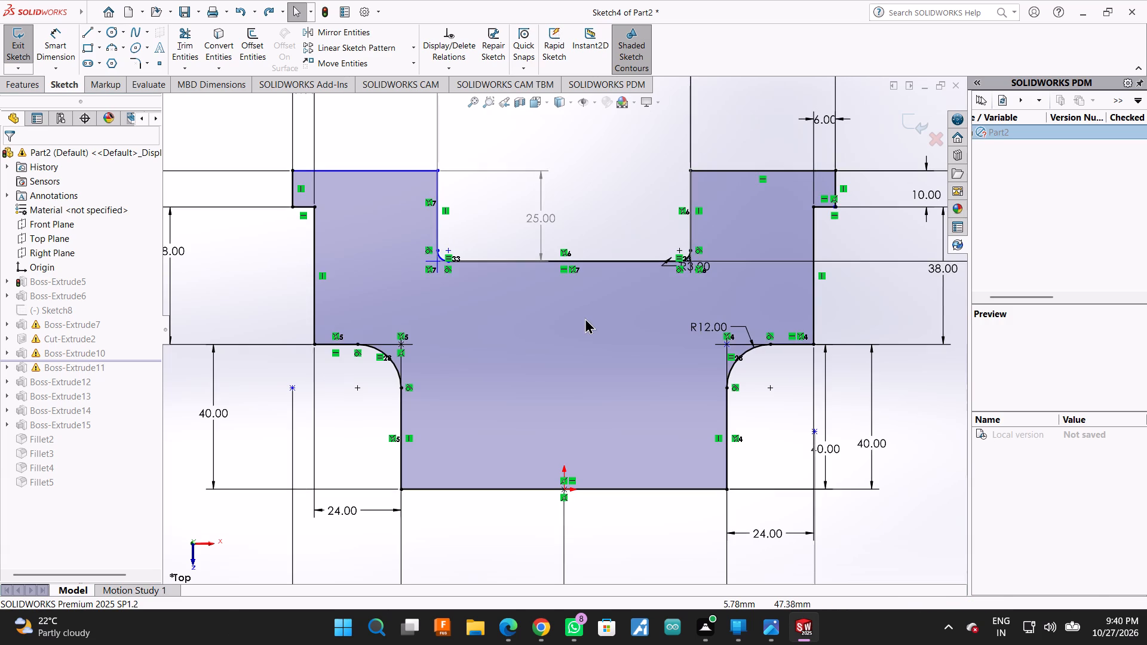
pyautogui.scroll(1, 585, 318)
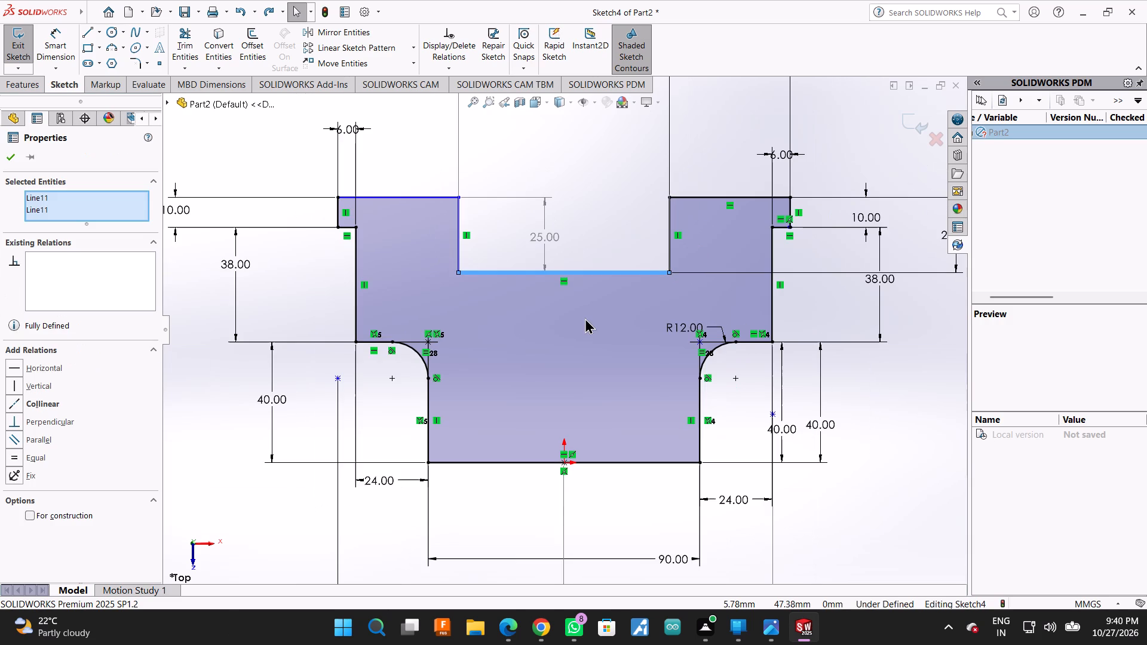
pyautogui.click(10, 164)
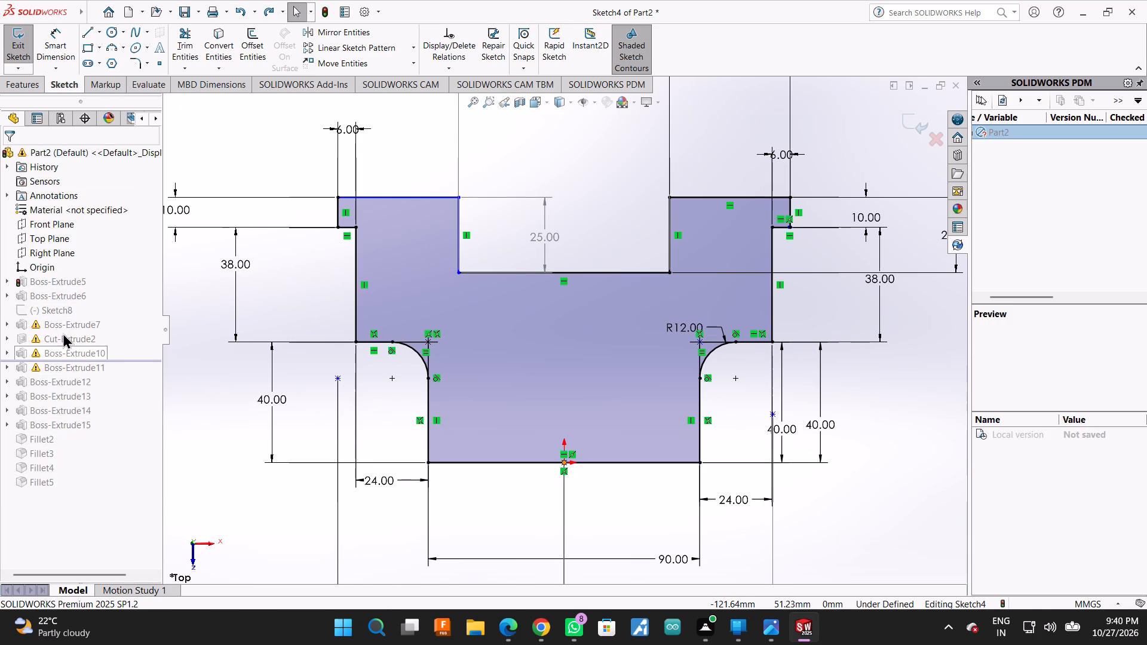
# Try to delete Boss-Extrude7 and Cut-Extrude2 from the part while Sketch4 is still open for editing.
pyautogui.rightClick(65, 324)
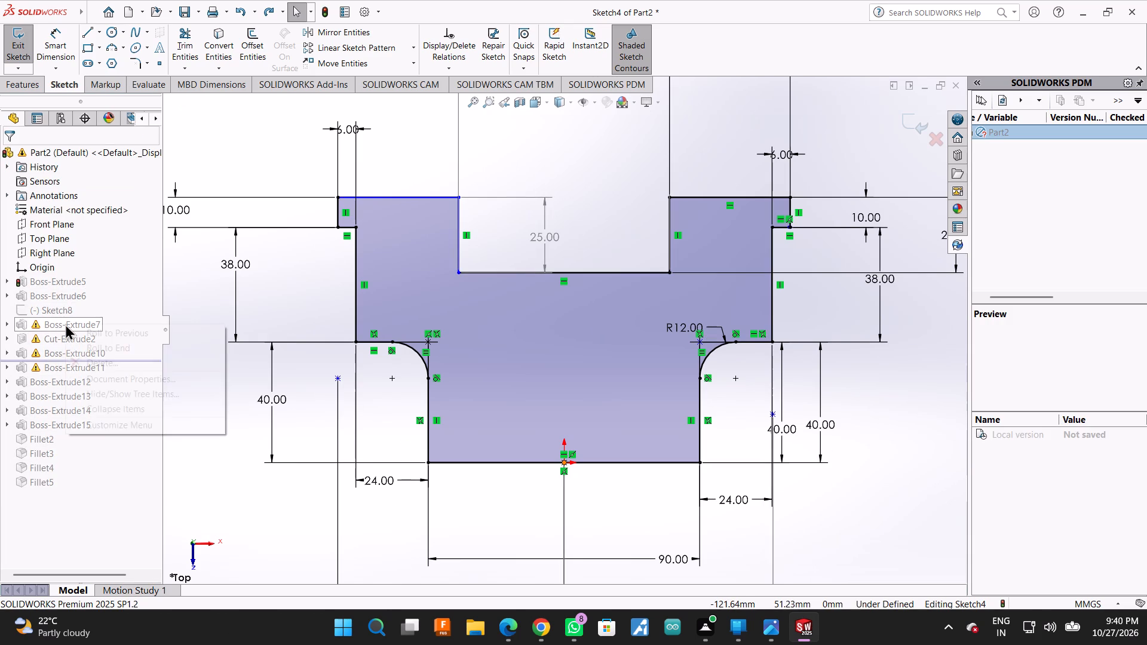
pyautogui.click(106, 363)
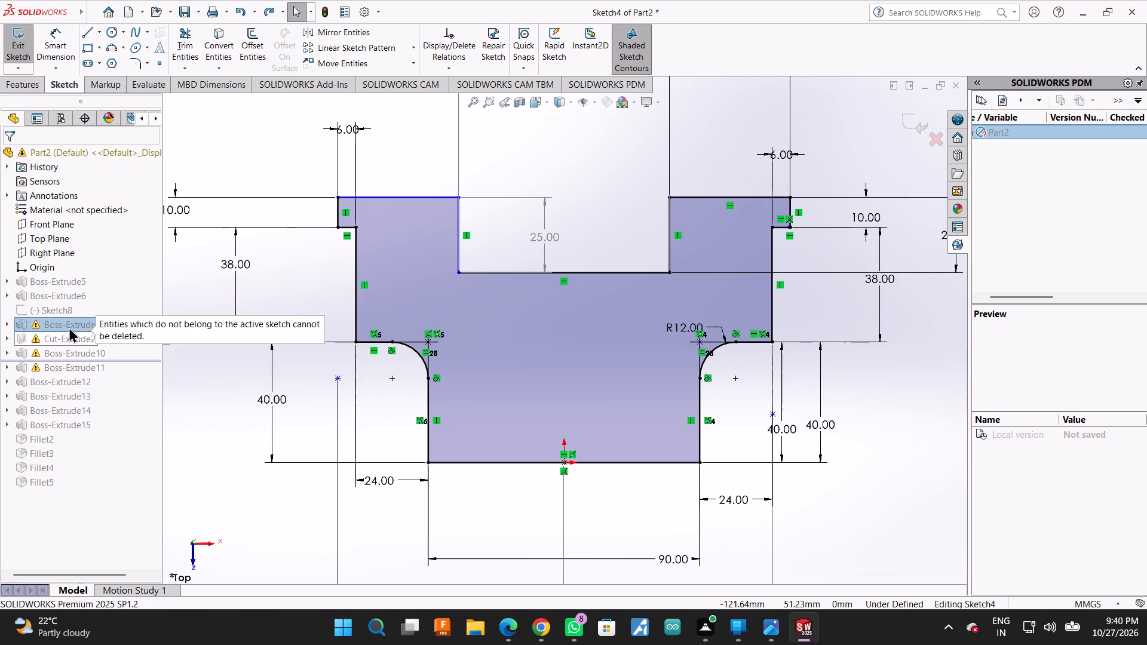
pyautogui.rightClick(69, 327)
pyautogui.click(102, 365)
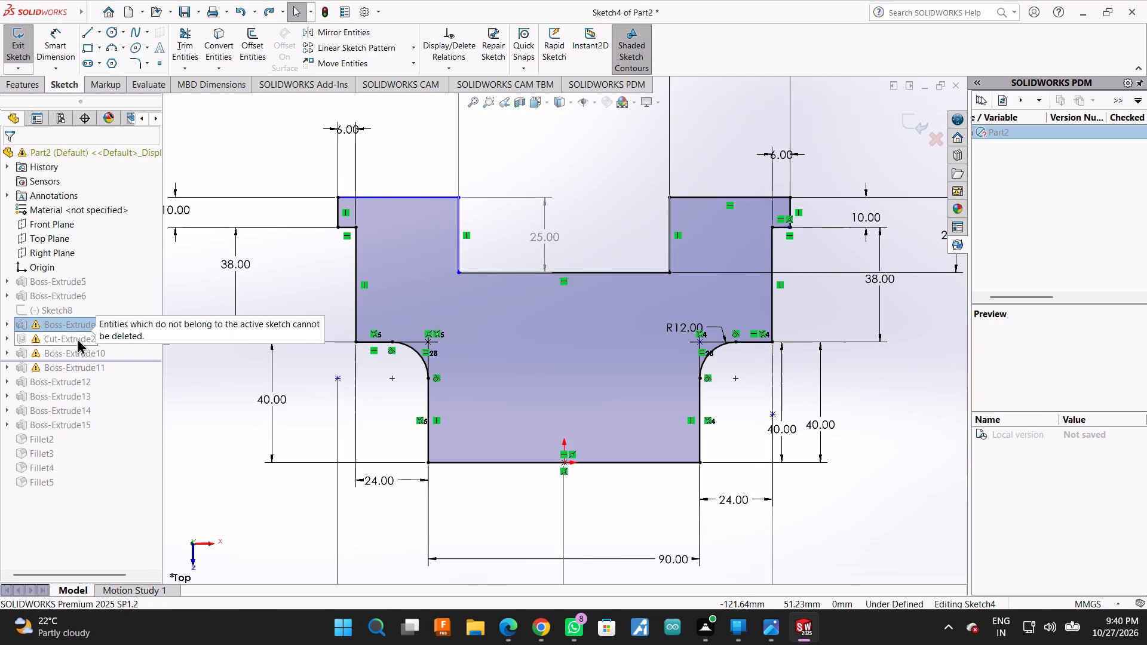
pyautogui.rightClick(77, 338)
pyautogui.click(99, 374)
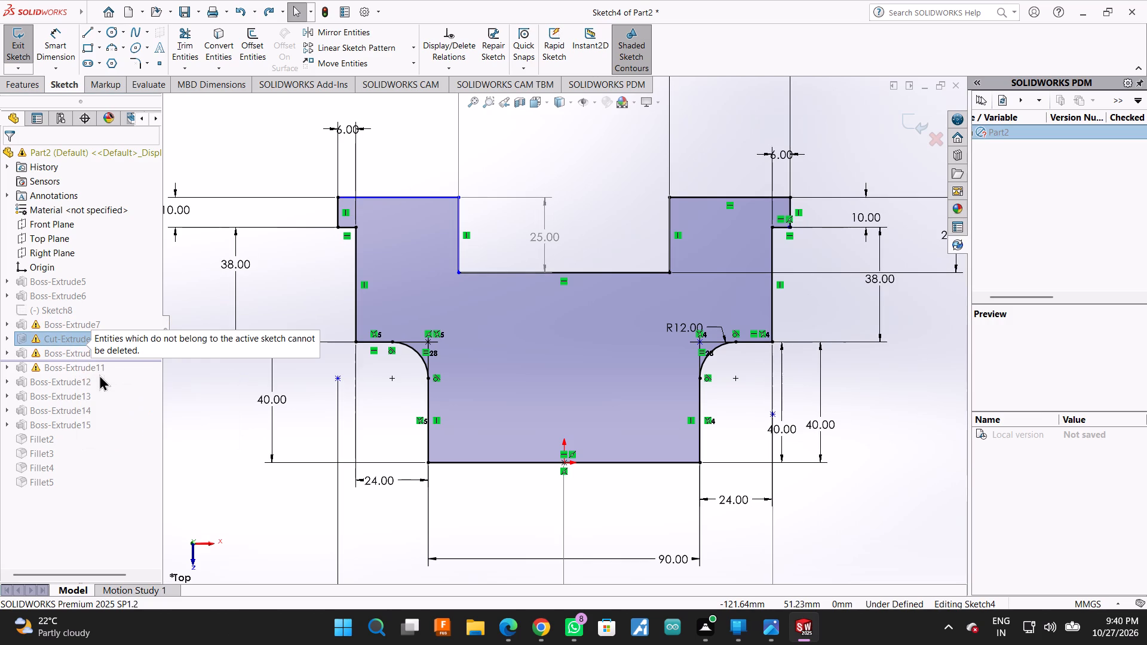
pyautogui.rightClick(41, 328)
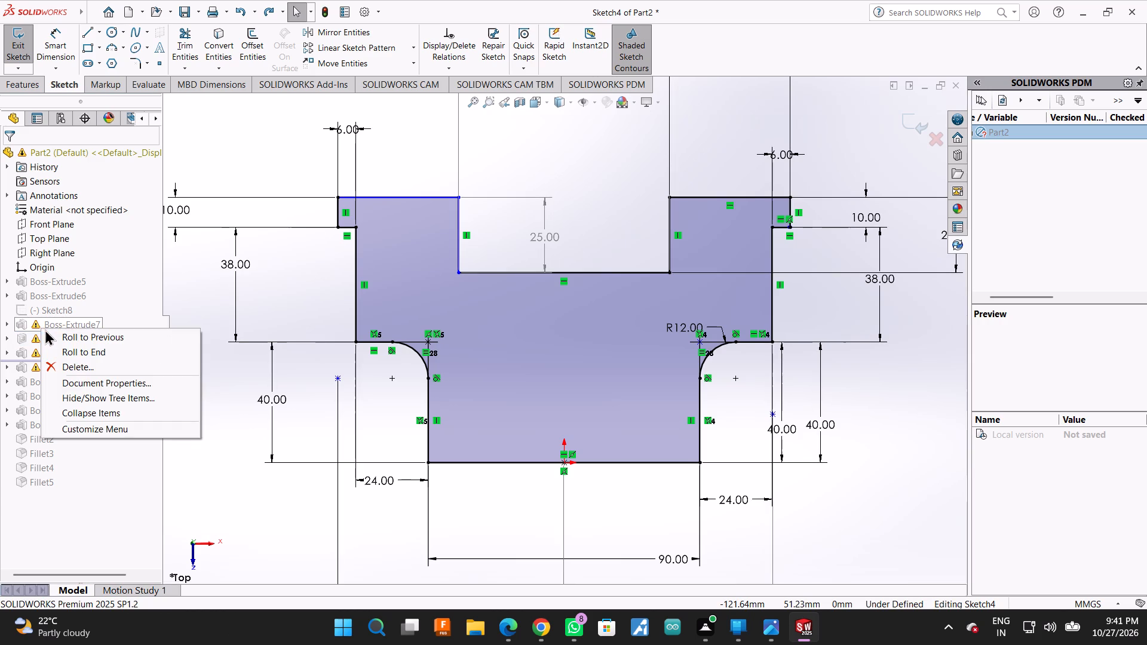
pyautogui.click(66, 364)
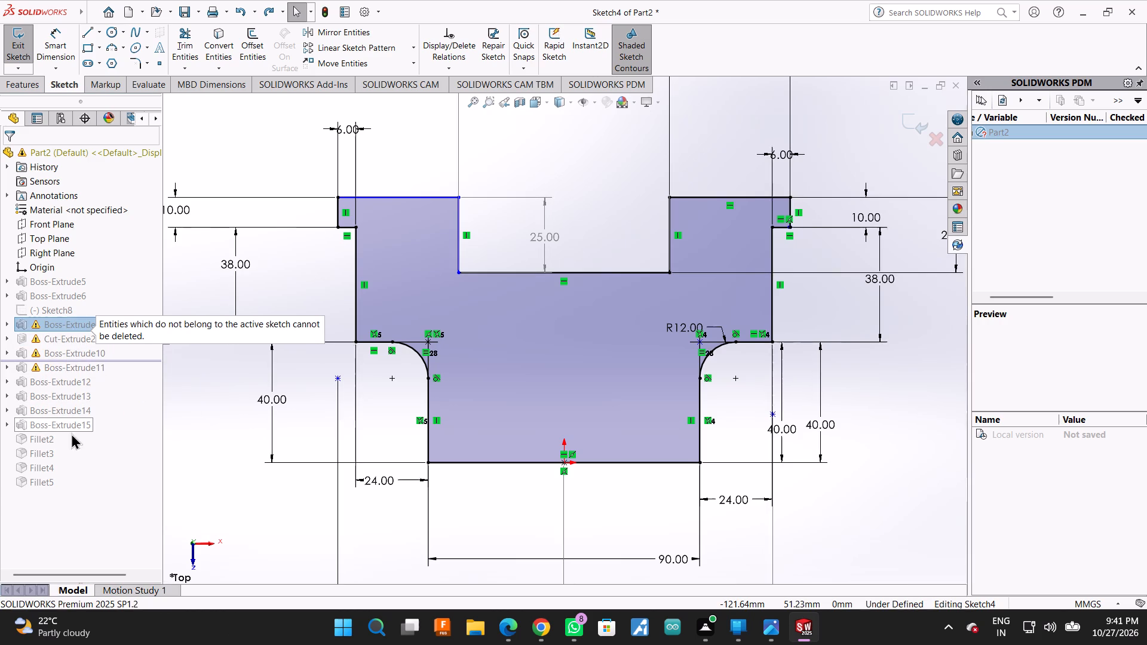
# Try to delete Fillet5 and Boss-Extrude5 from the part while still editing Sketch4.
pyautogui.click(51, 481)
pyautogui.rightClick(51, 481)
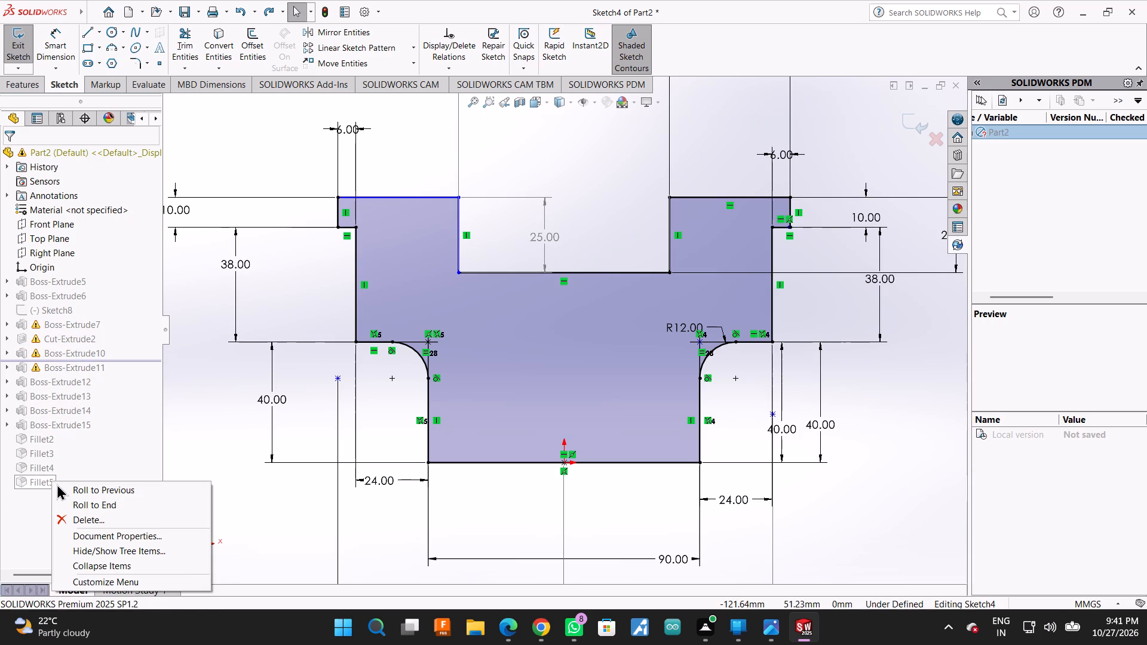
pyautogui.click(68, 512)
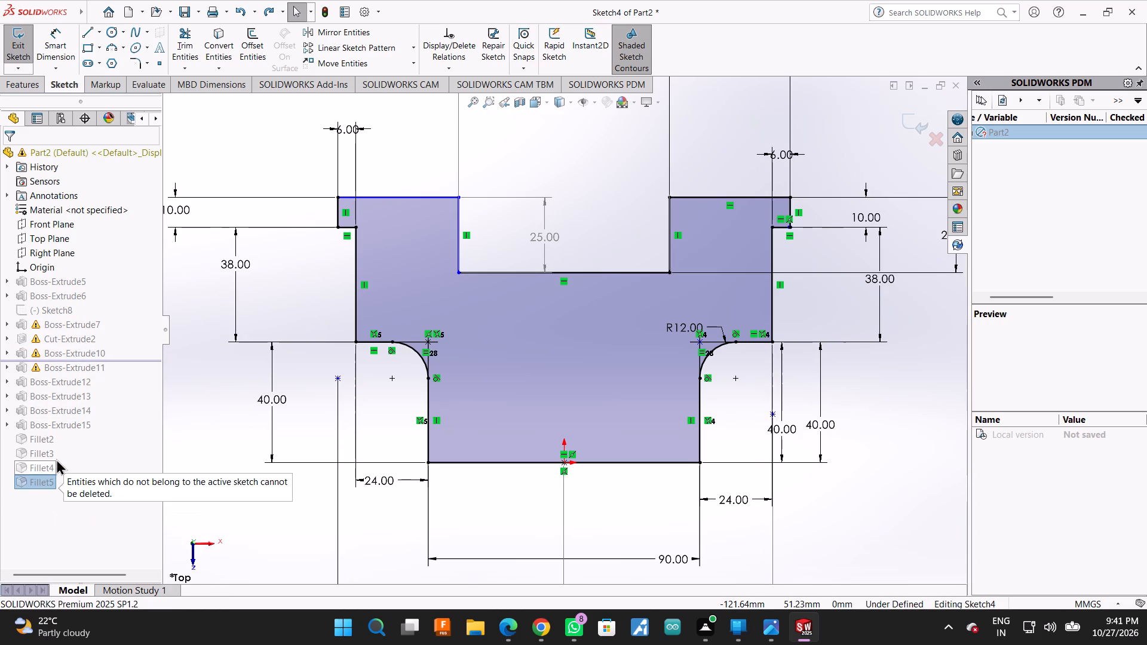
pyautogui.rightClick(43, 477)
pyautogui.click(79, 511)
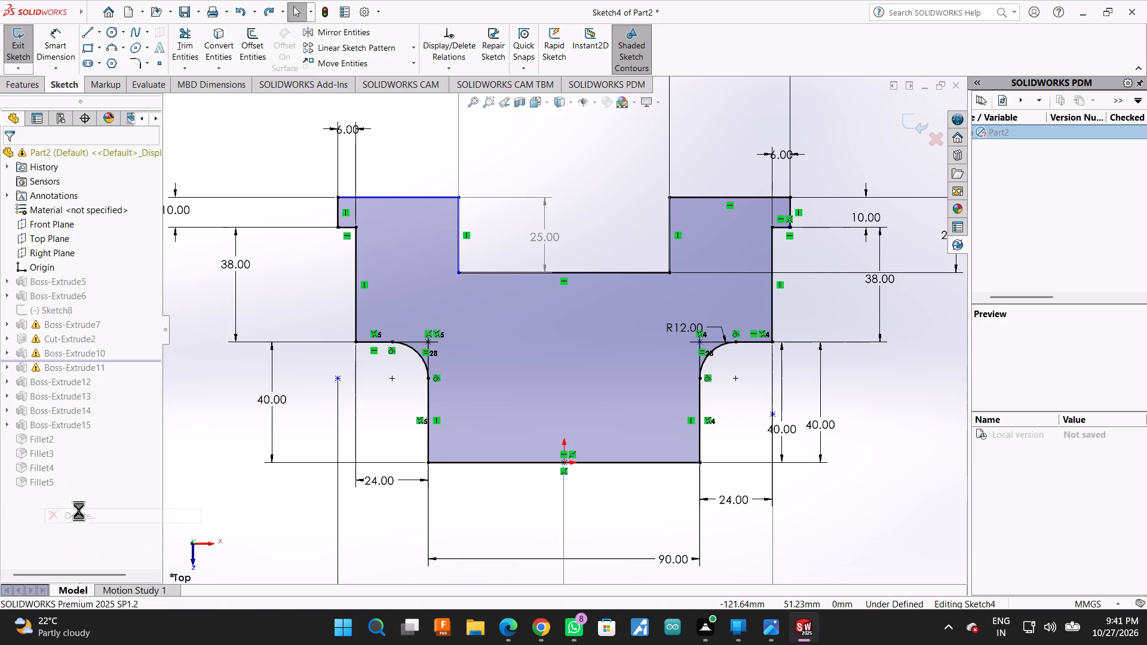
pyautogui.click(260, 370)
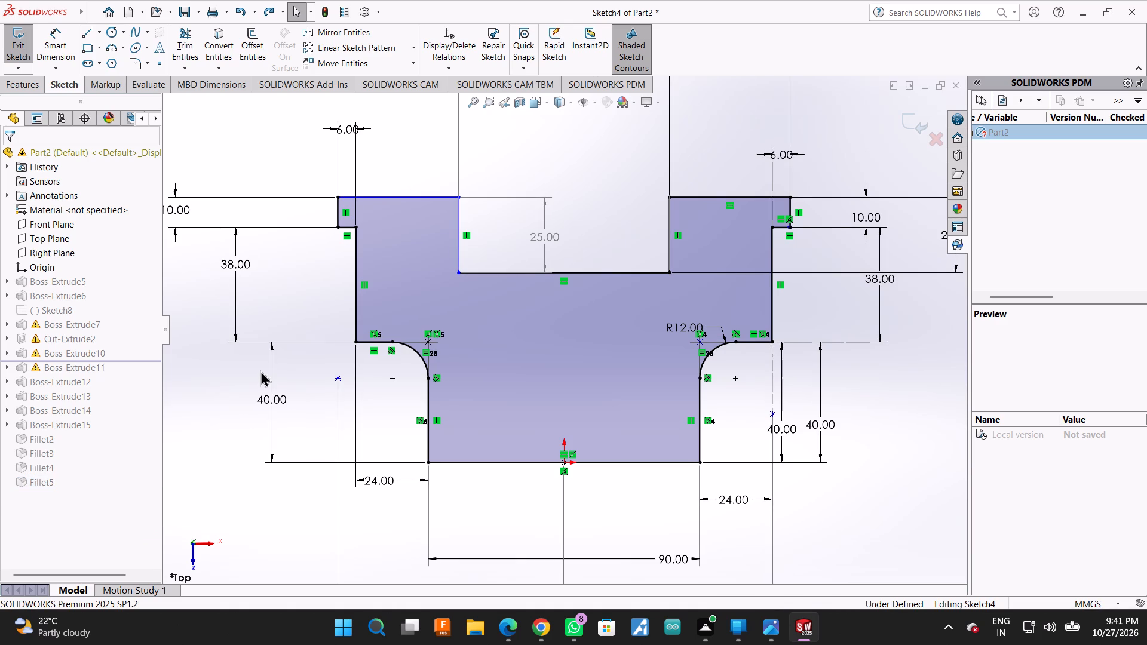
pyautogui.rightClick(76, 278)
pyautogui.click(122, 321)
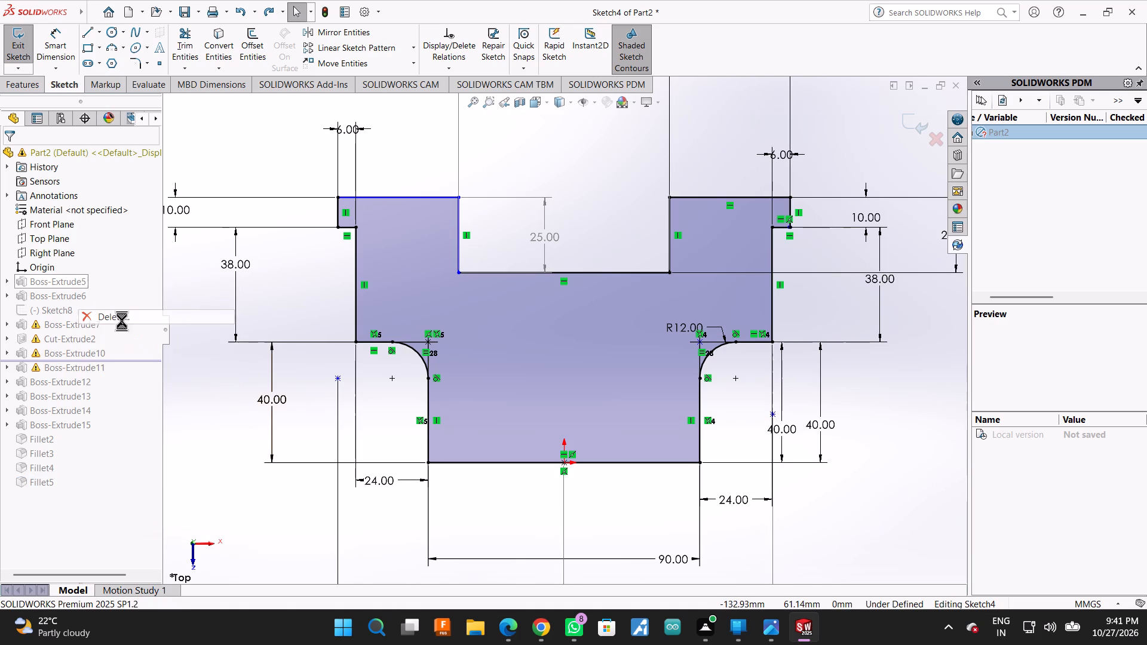
# Delete all geometry and dimensions of the Sketch4 profile and exit the sketch, continuing past the rebuild error.
pyautogui.scroll(1, 191, 379)
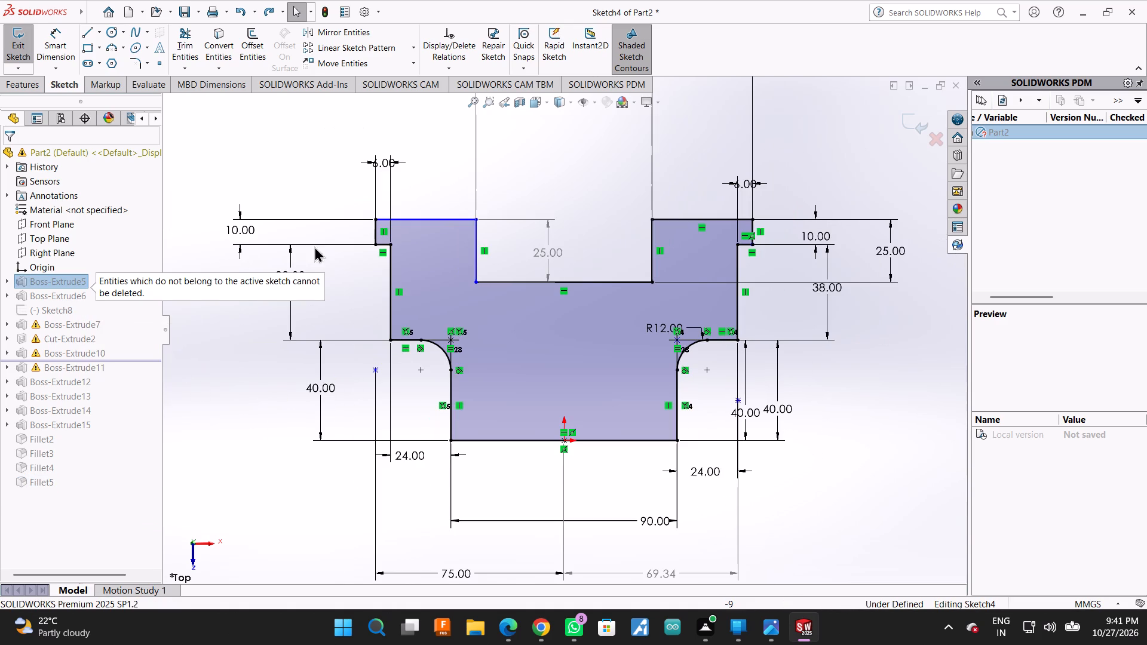
pyautogui.moveTo(315, 145); pyautogui.dragTo(917, 568)
pyautogui.press('Delete')
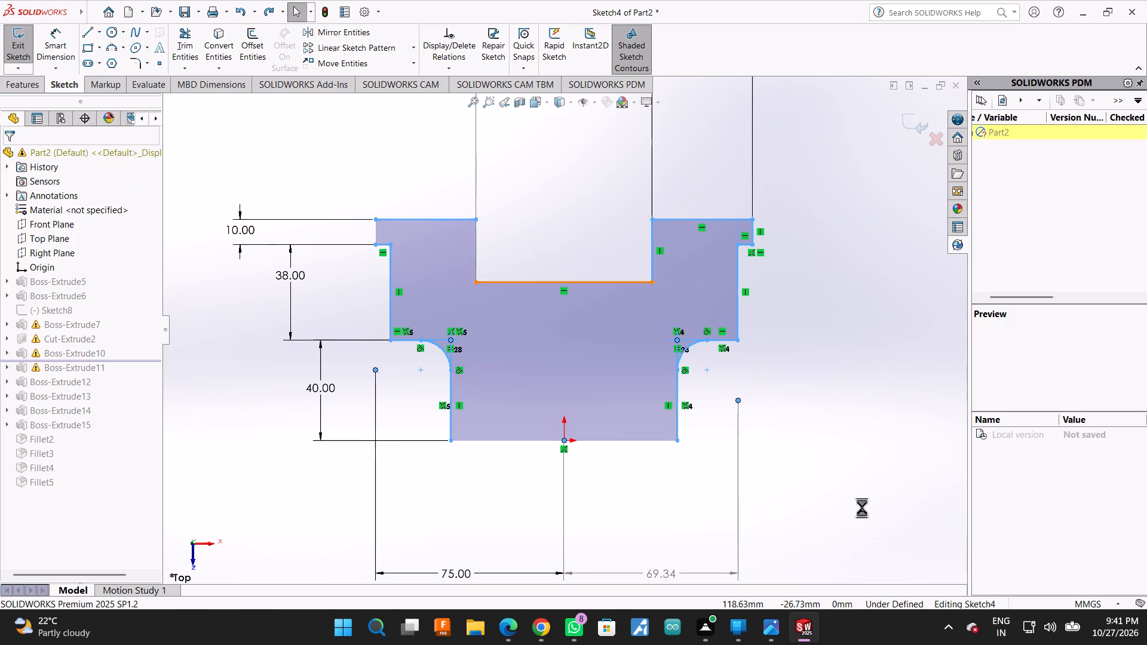
pyautogui.click(560, 311)
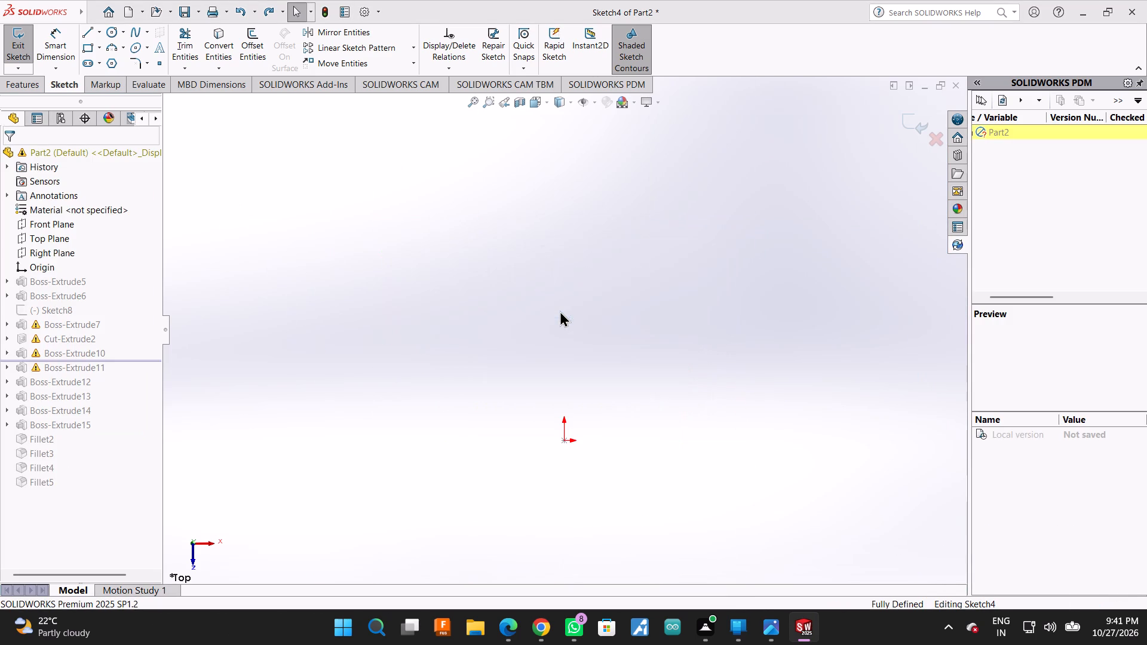
pyautogui.click(904, 127)
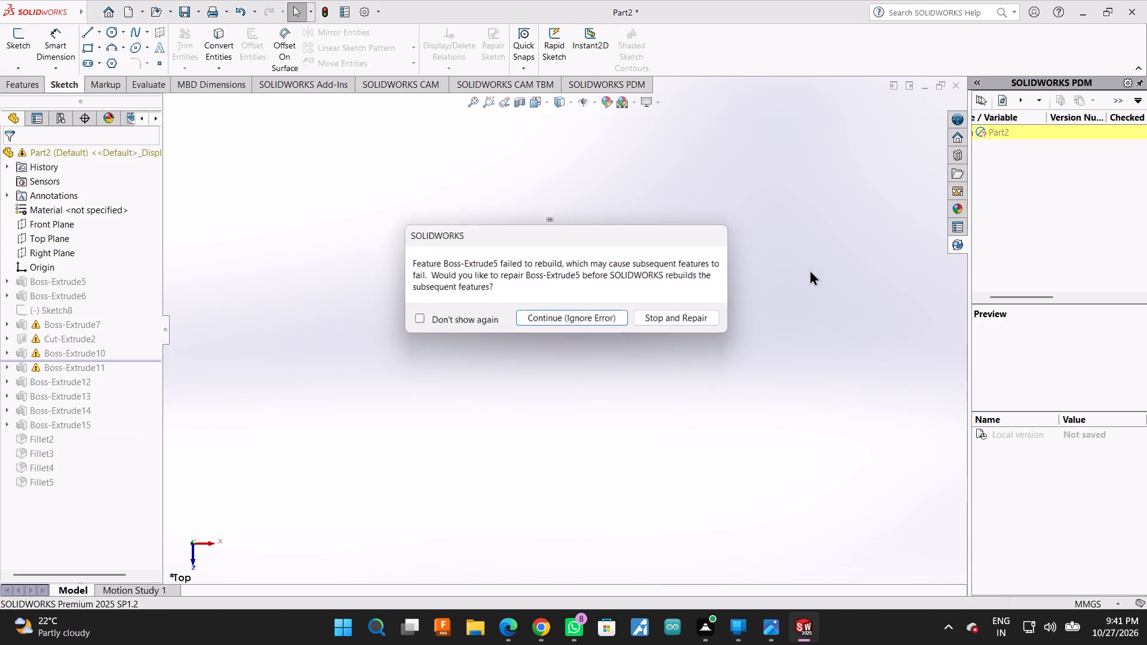
pyautogui.click(615, 318)
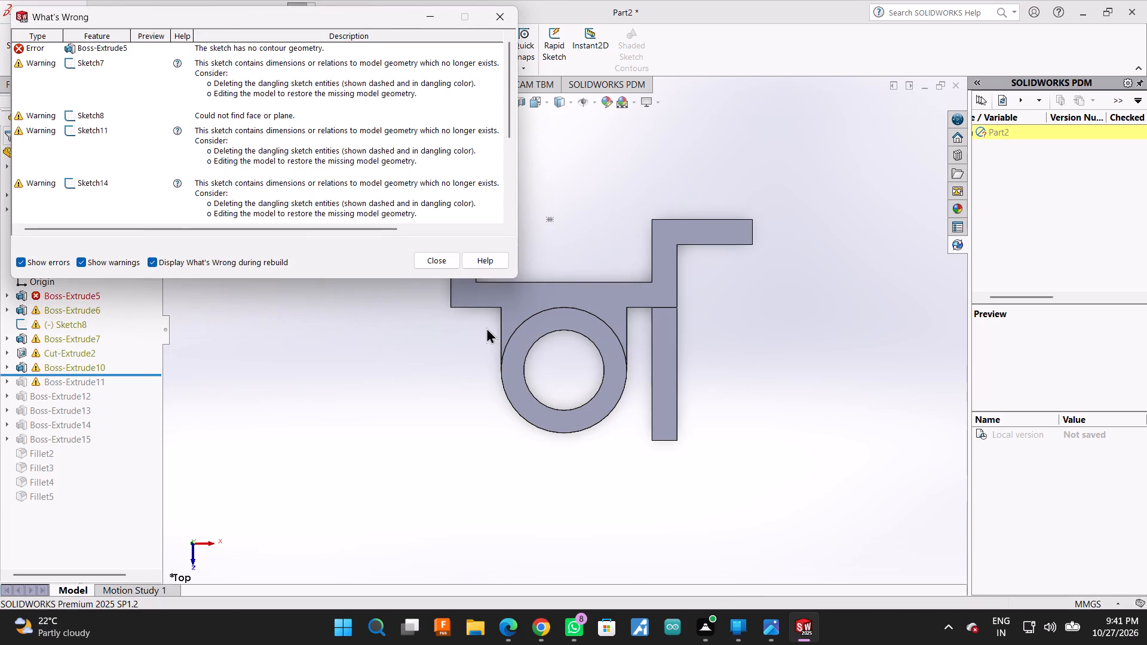
pyautogui.click(447, 263)
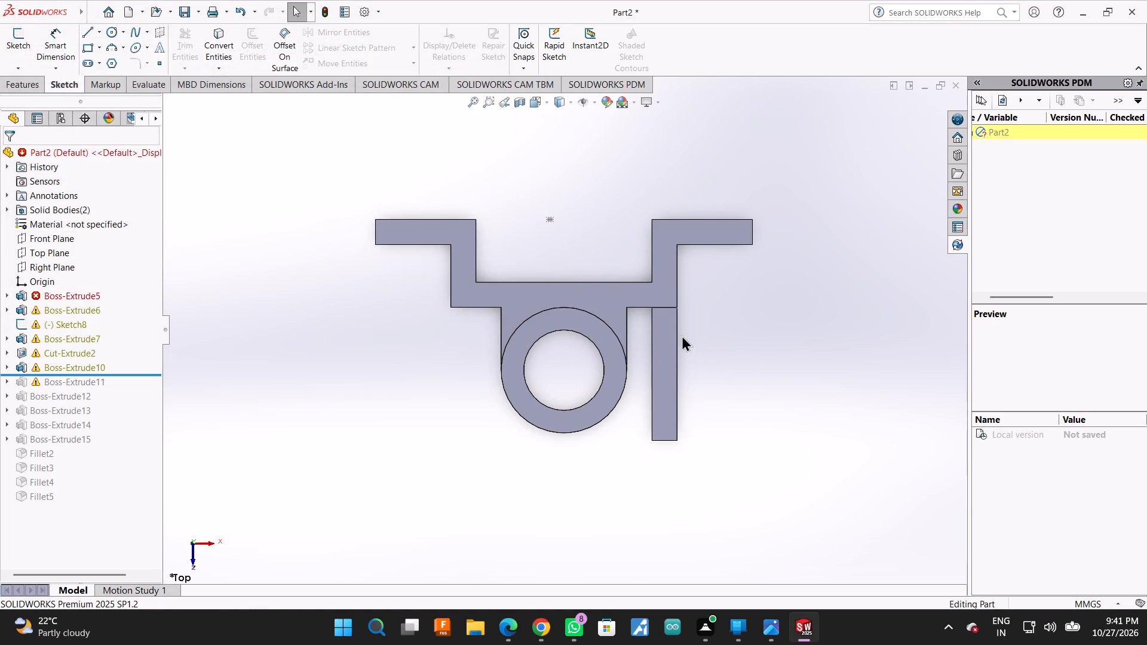
# Delete Boss-Extrude5 together with all its dependent child features, leaving its absorbed sketch in the part.
pyautogui.rightClick(72, 308)
pyautogui.click(283, 276)
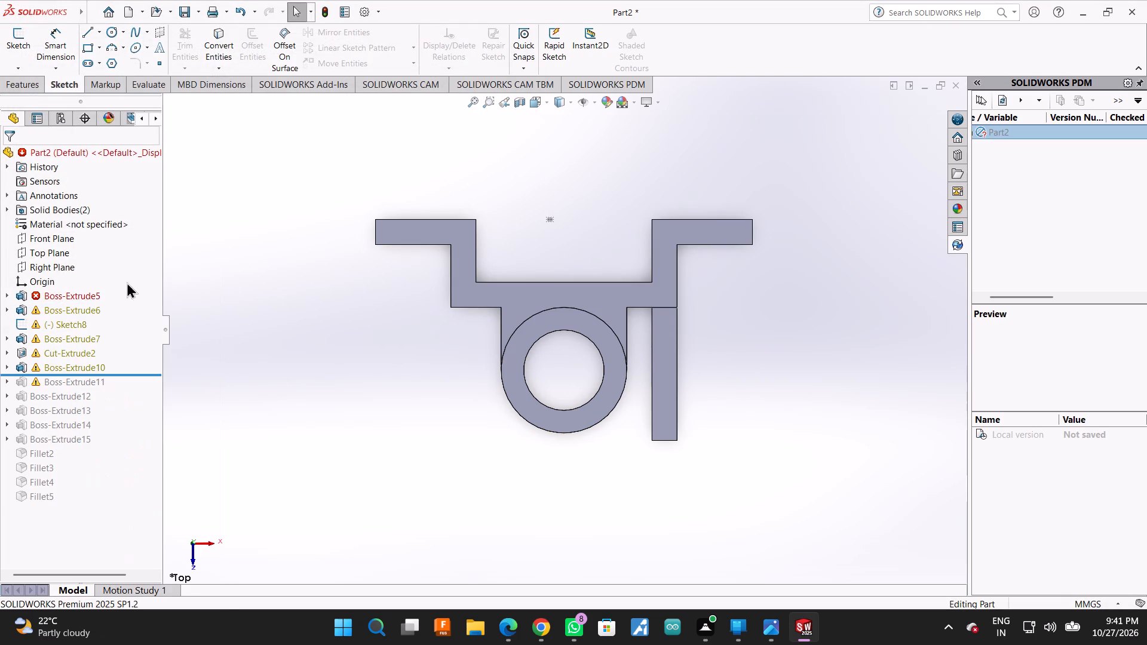
pyautogui.rightClick(81, 292)
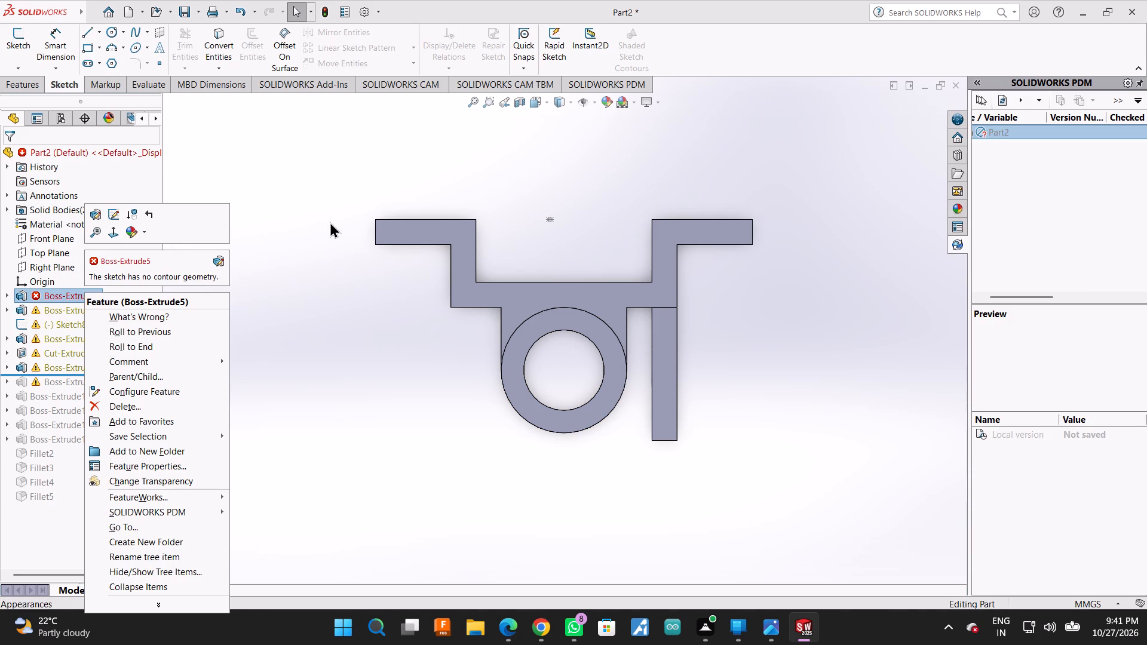
pyautogui.click(137, 400)
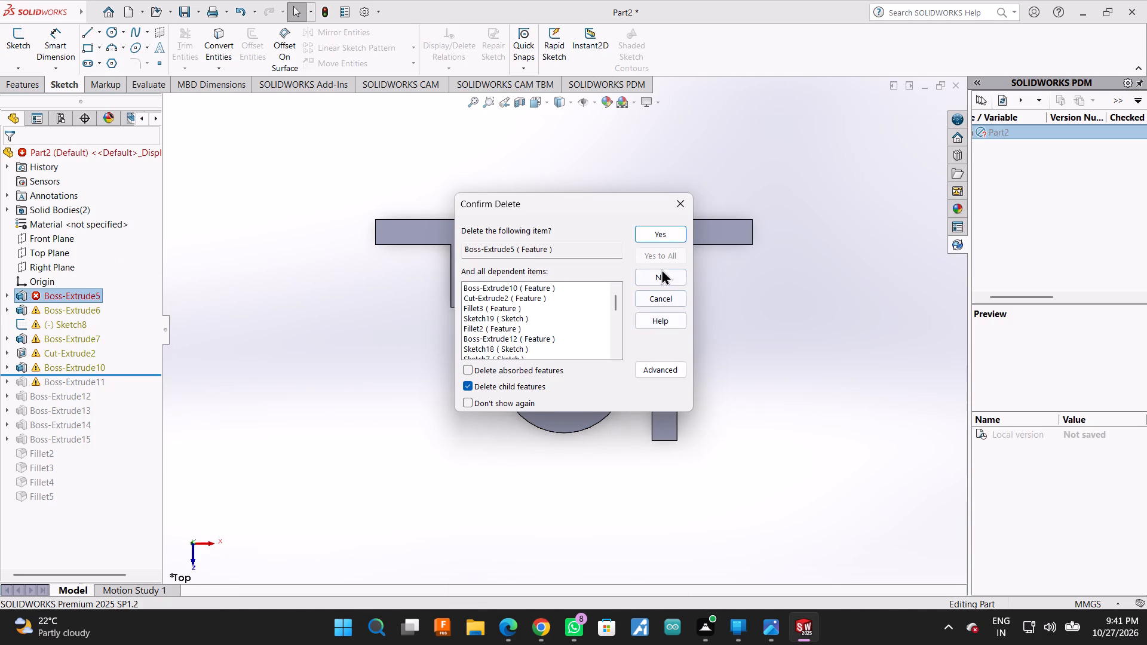
pyautogui.click(670, 235)
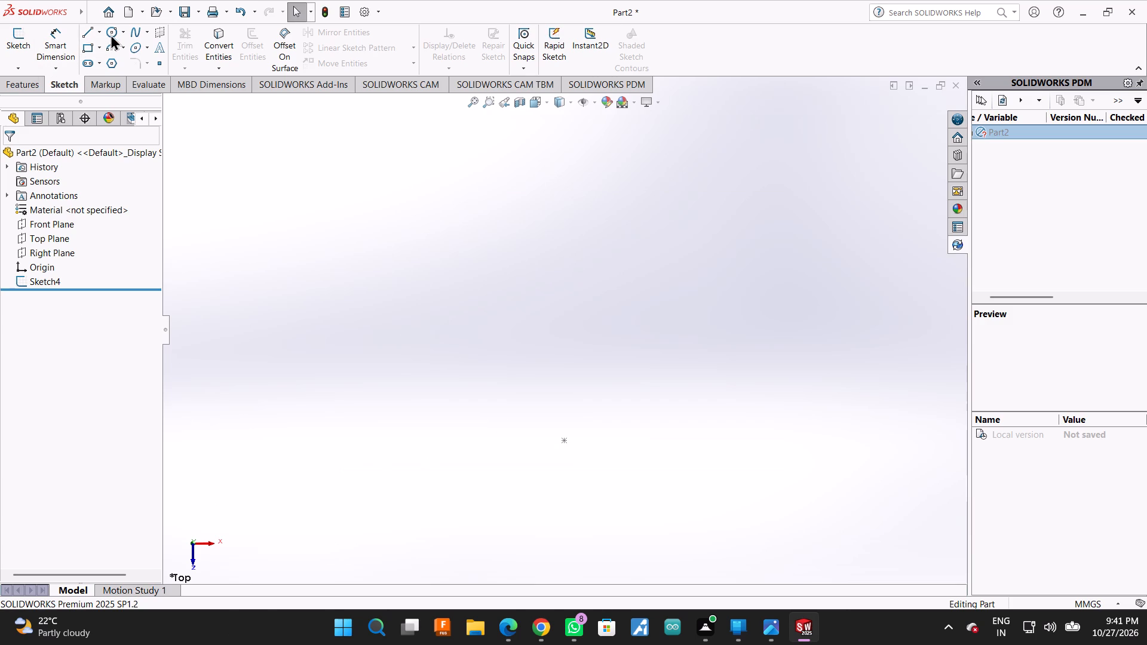
# Start a new line sketch on the Top Plane.
pyautogui.click(85, 38)
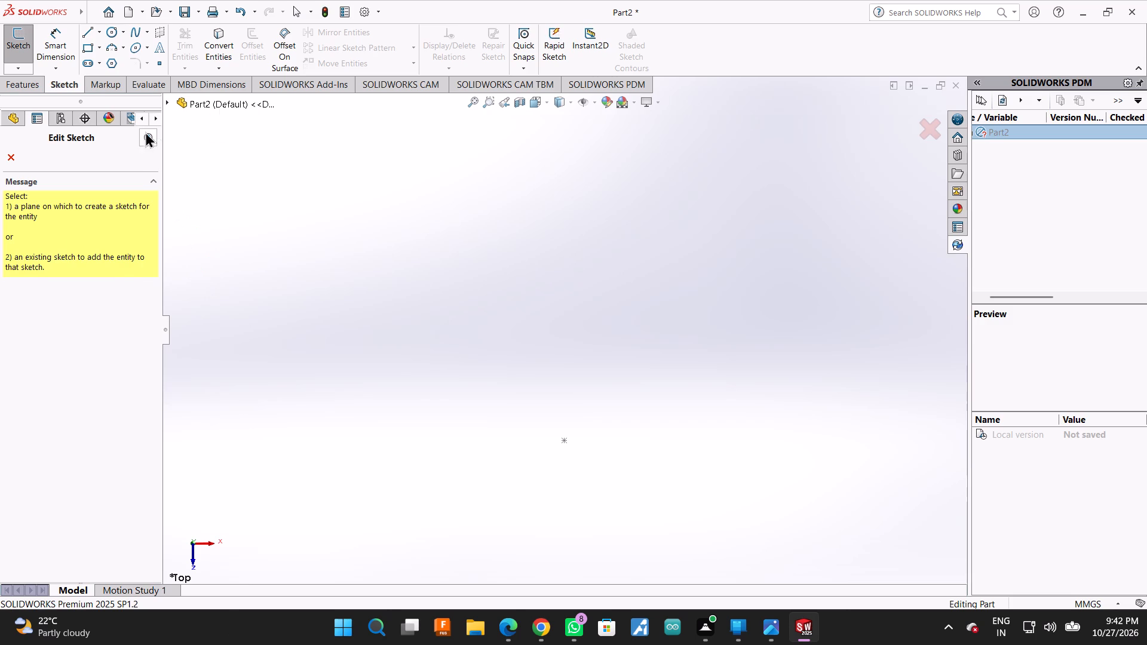
pyautogui.click(170, 102)
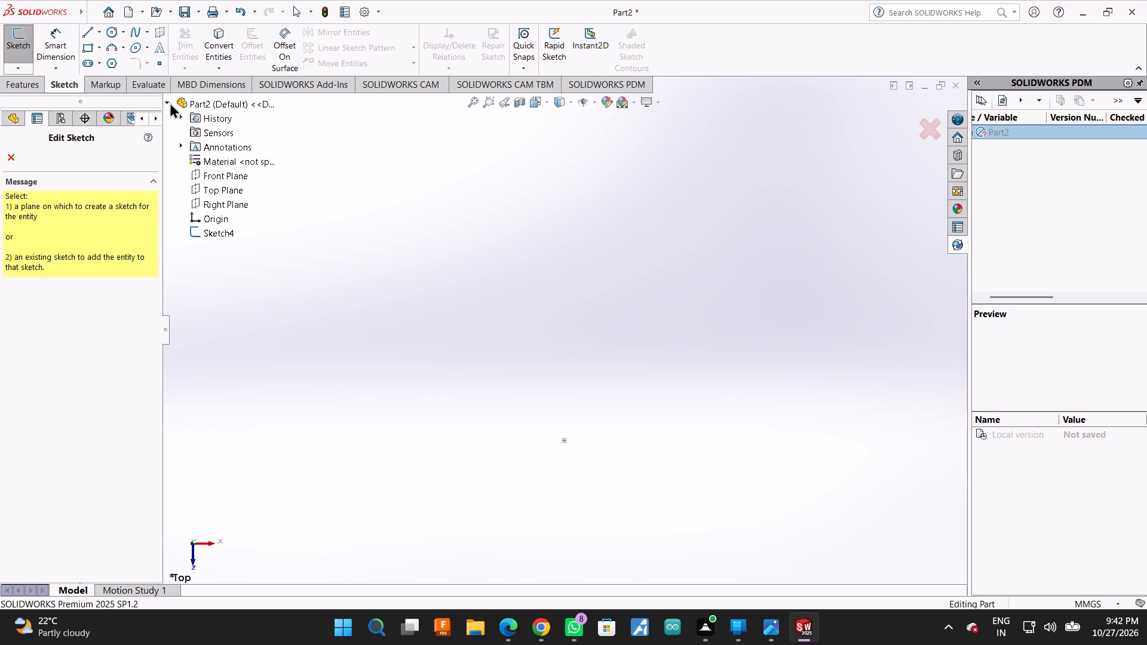
pyautogui.click(207, 186)
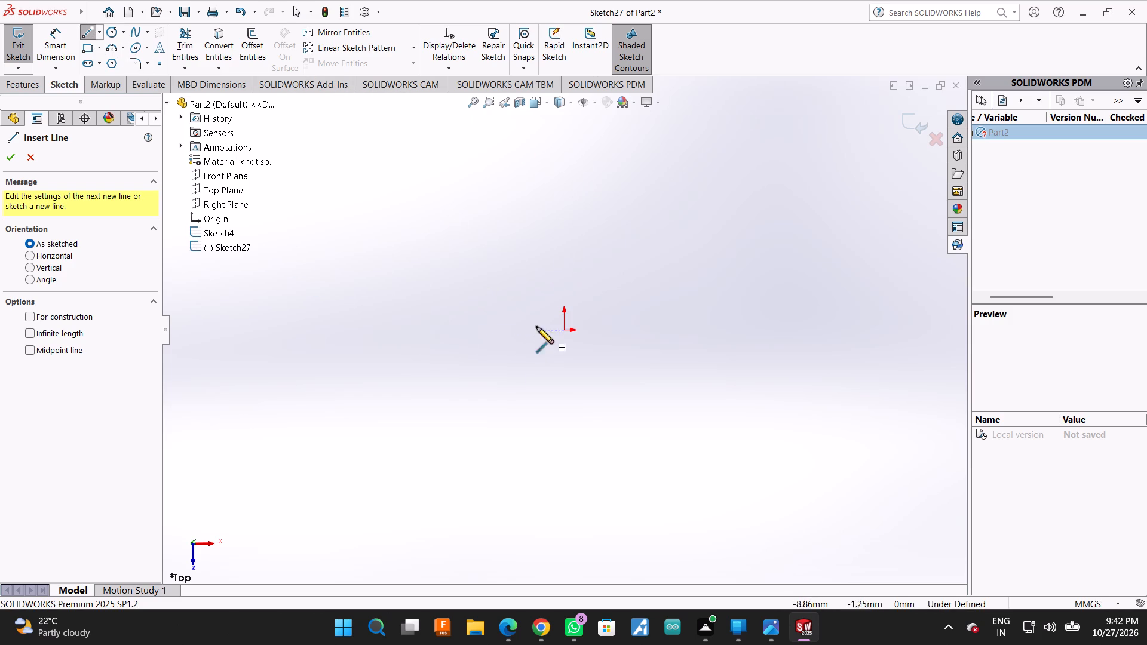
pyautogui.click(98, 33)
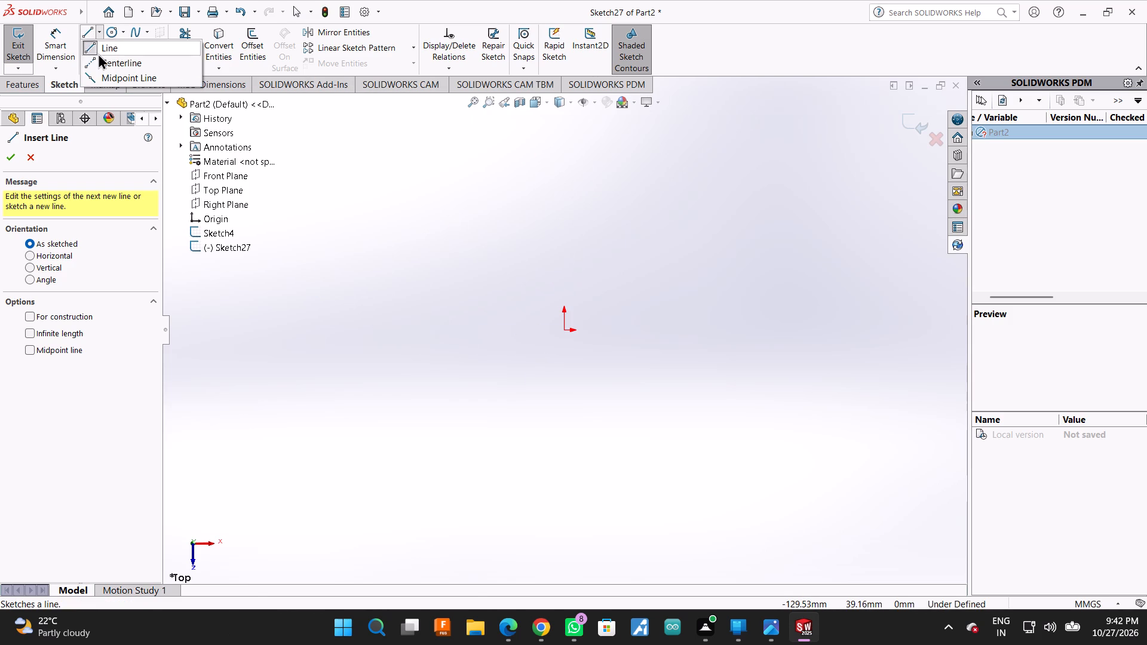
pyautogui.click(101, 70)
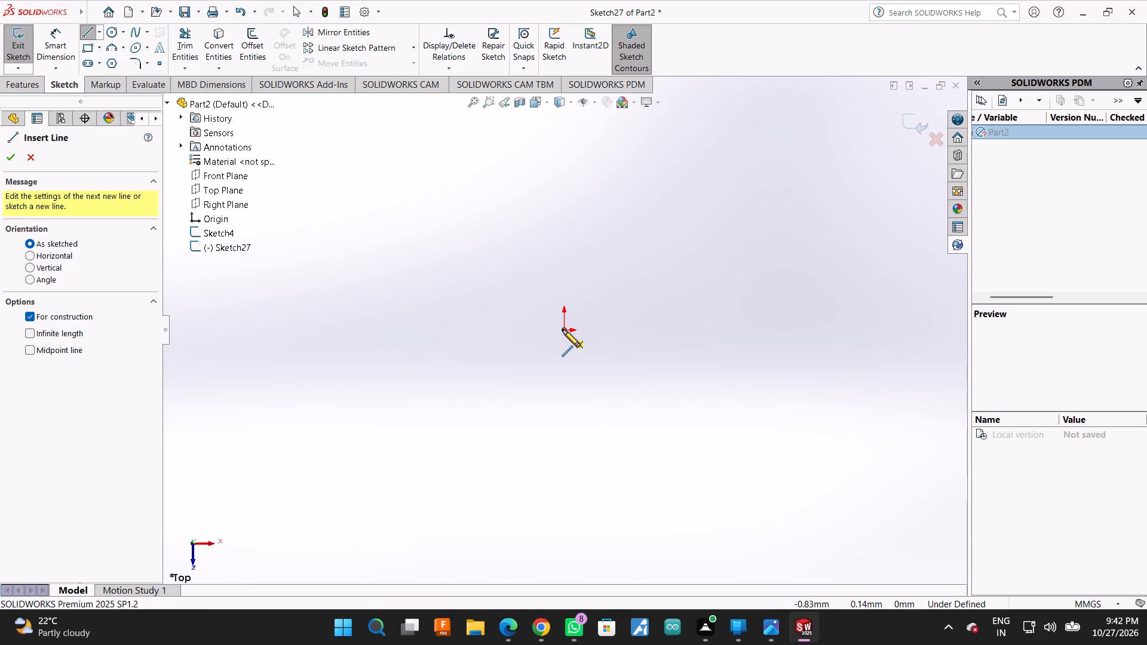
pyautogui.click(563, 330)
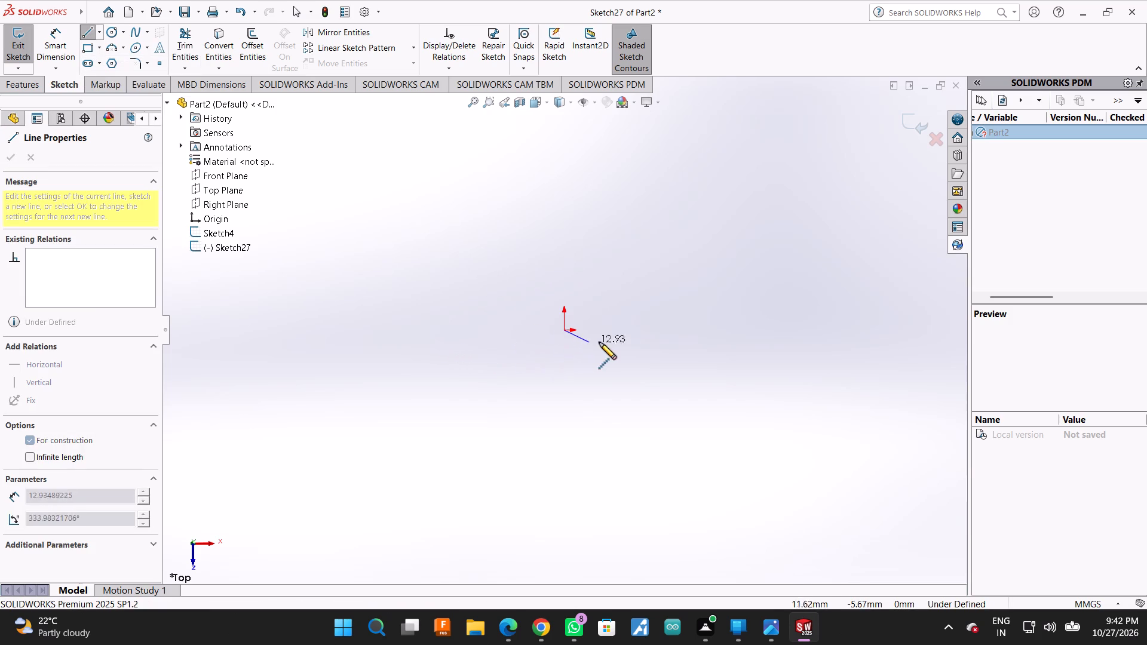
# Sketch a horizontal midpoint line centred on the origin, extending about 84 mm to each side.
pyautogui.click(99, 32)
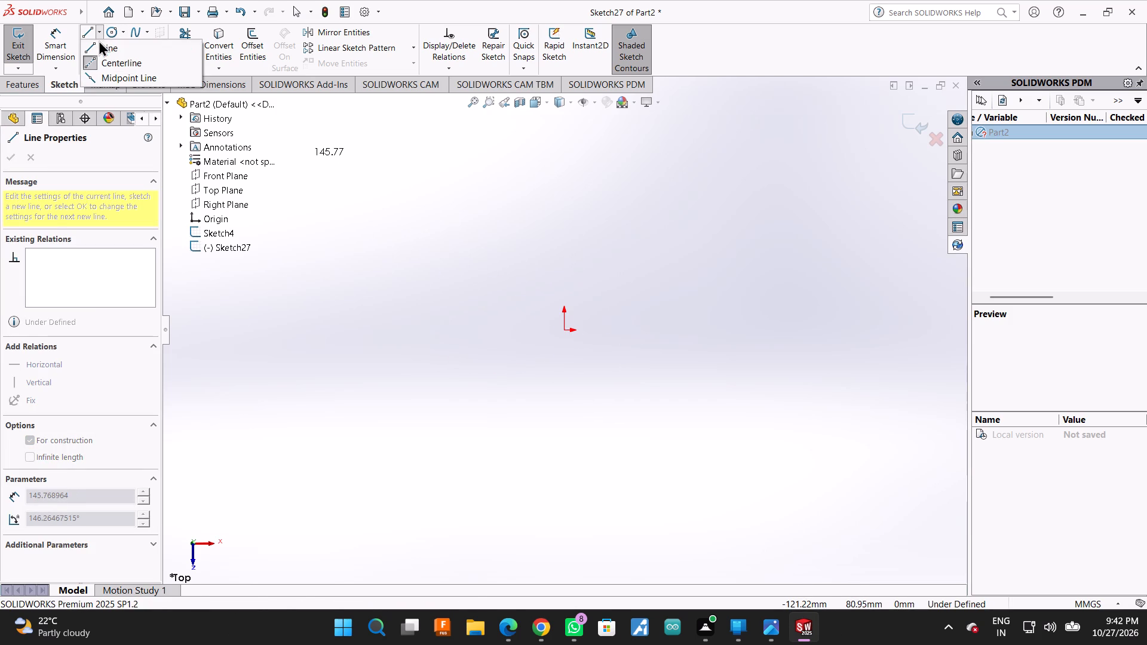
pyautogui.click(97, 70)
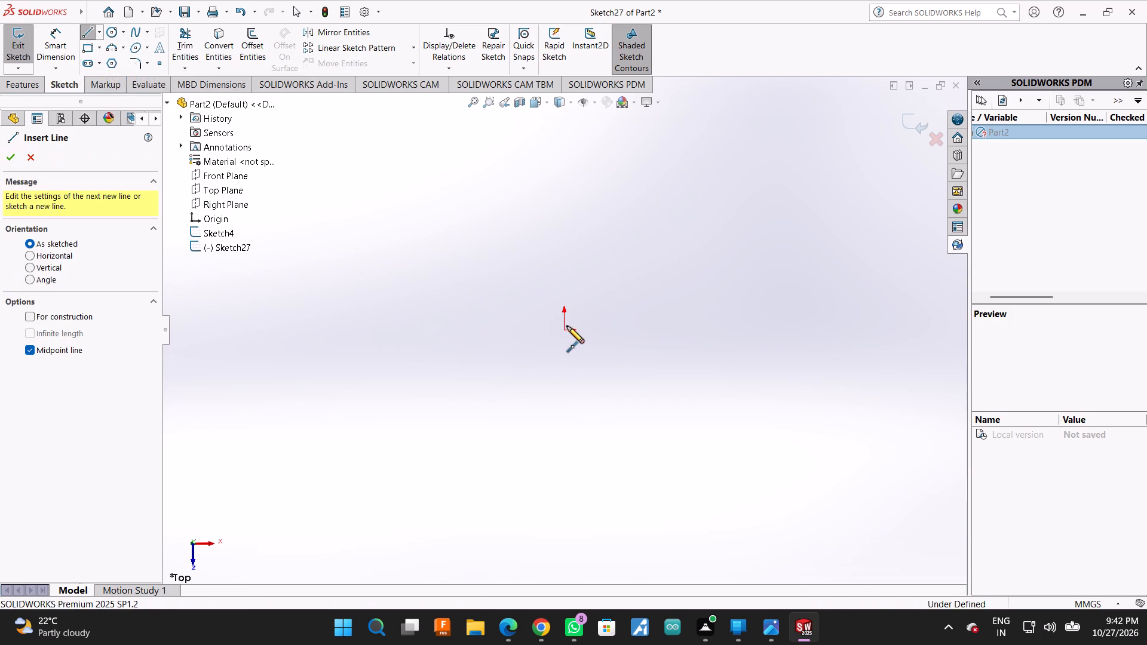
pyautogui.click(565, 330)
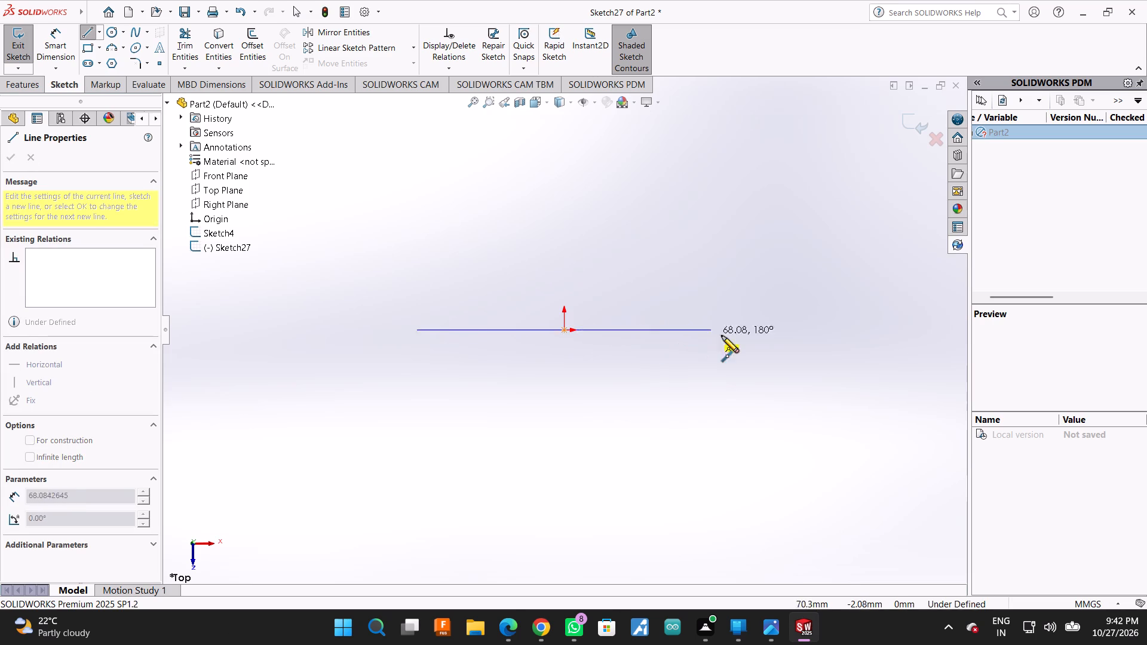
pyautogui.click(744, 327)
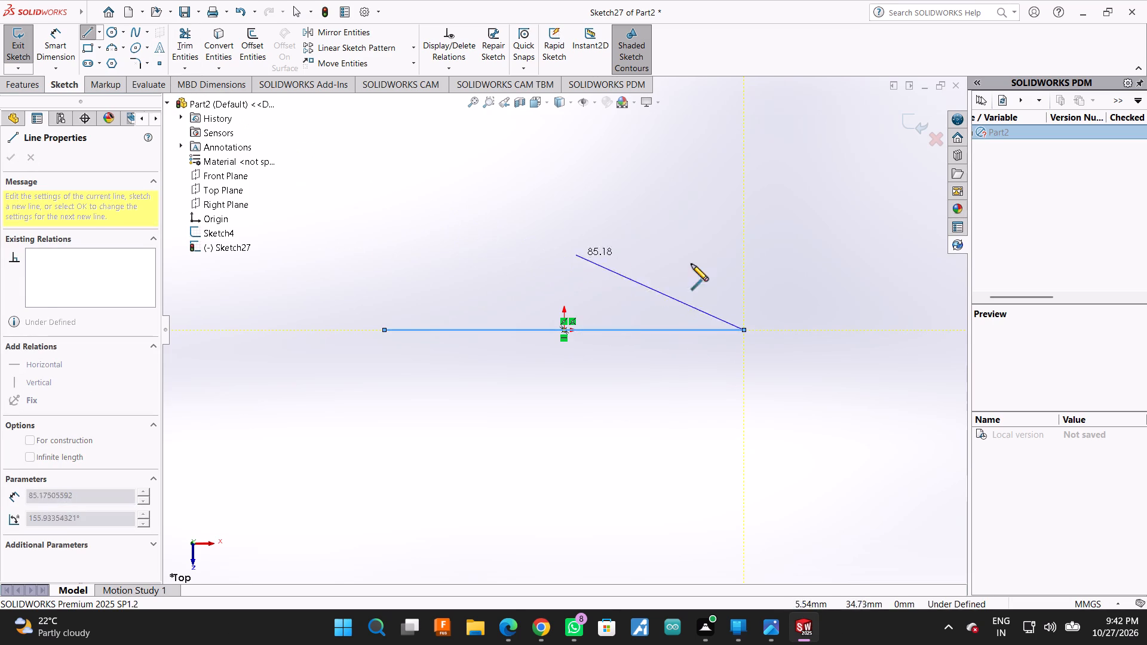
# Sketch the stepped right side upward from the base line's right end, with vertical lines about 28, 63 and 18 mm high and outward horizontal treads between.
pyautogui.click(744, 269)
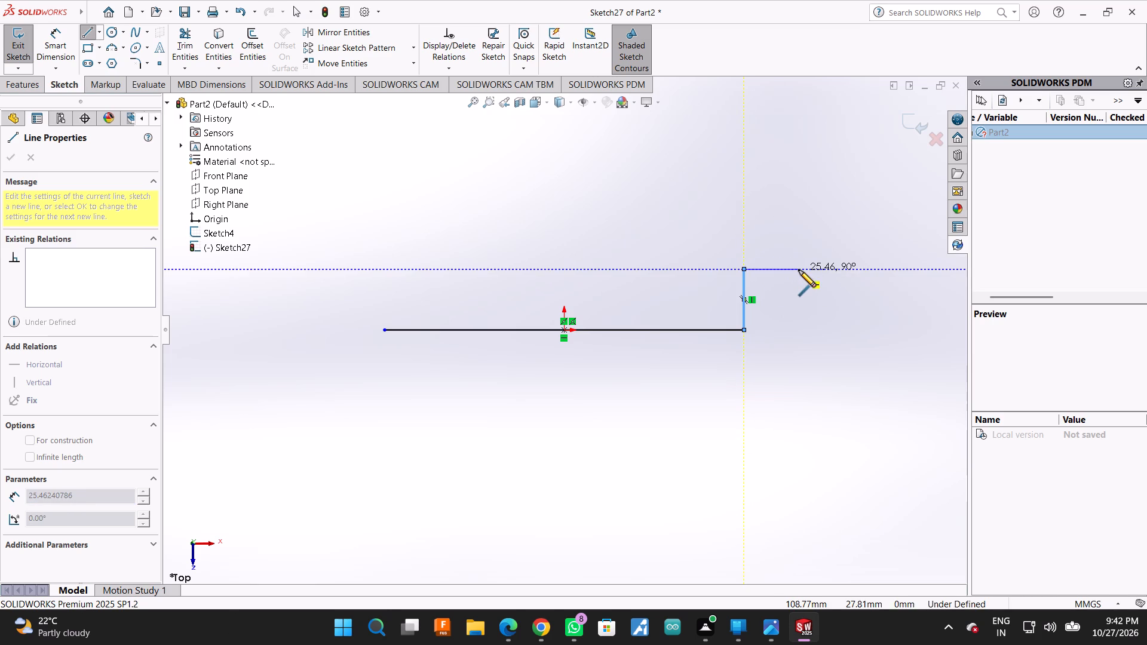
pyautogui.click(799, 270)
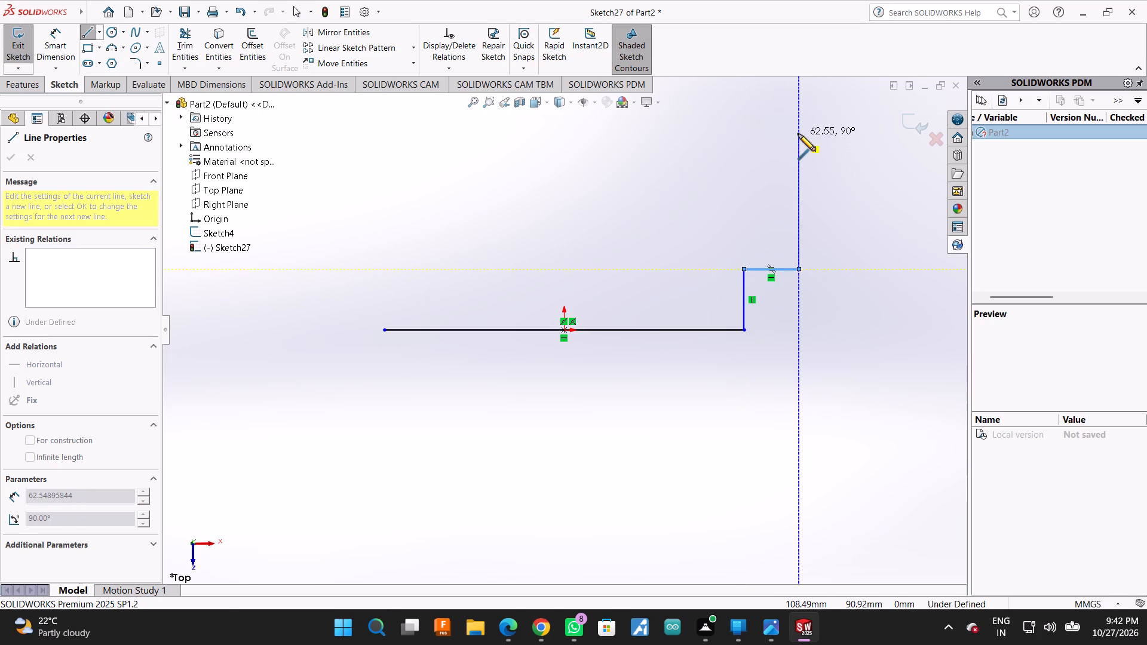
pyautogui.click(798, 134)
pyautogui.click(849, 131)
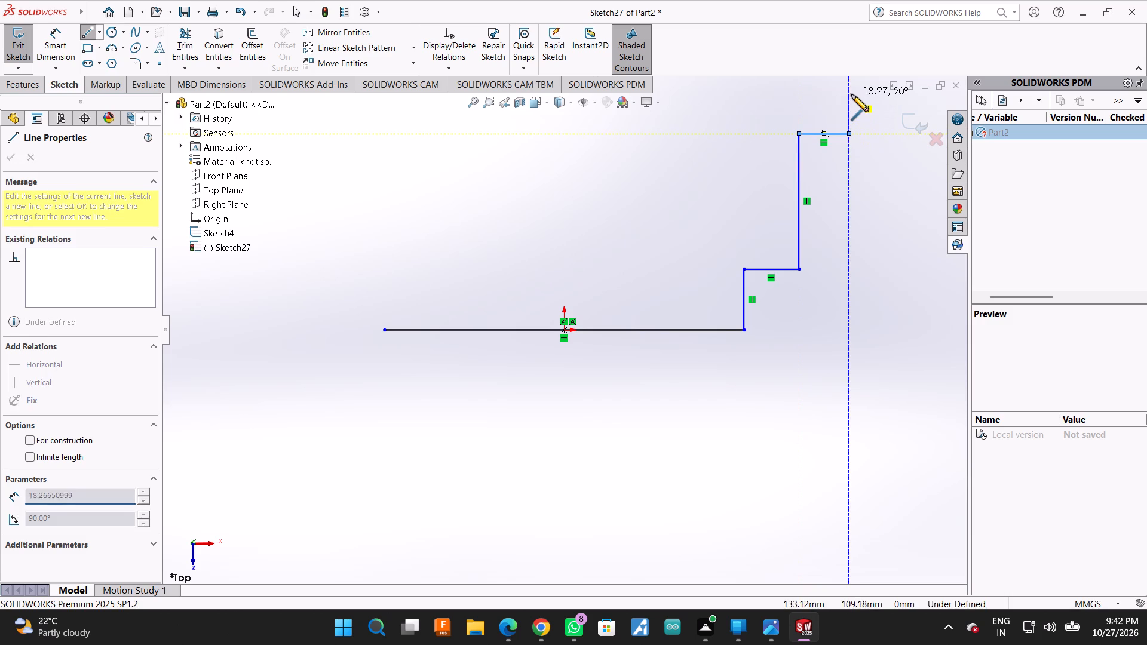
pyautogui.click(851, 94)
# Sketch the profile's top edge leftward with a central rectangular notch about 104 mm wide, flanked by horizontal lines about 65 and 85 mm long.
pyautogui.scroll(4, 679, 332)
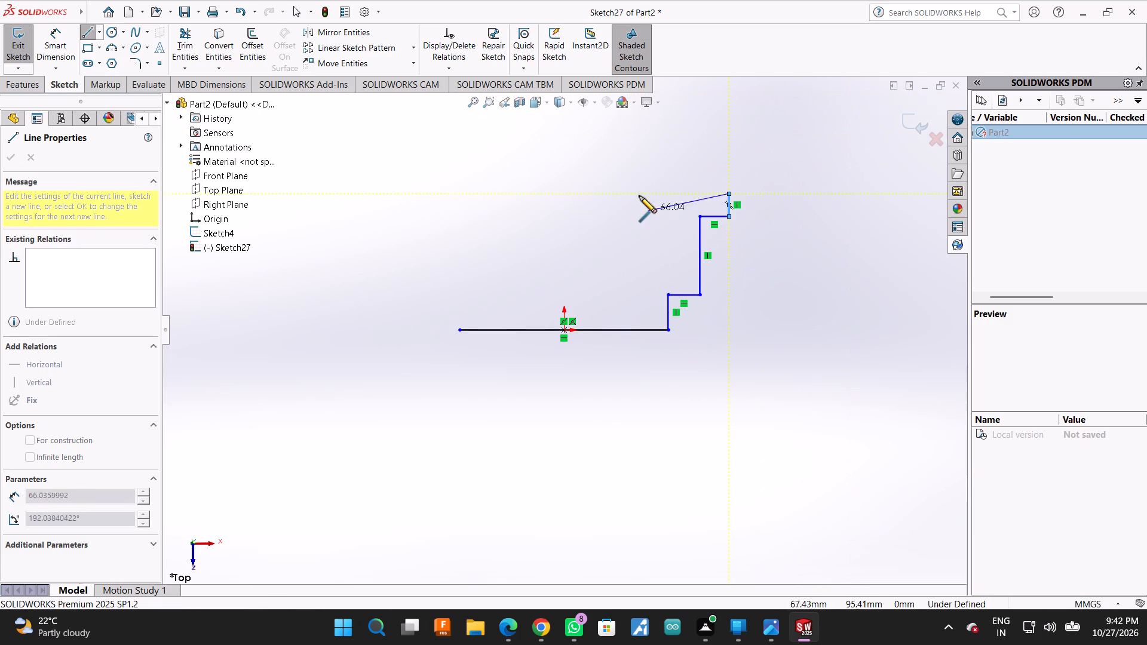
pyautogui.click(648, 195)
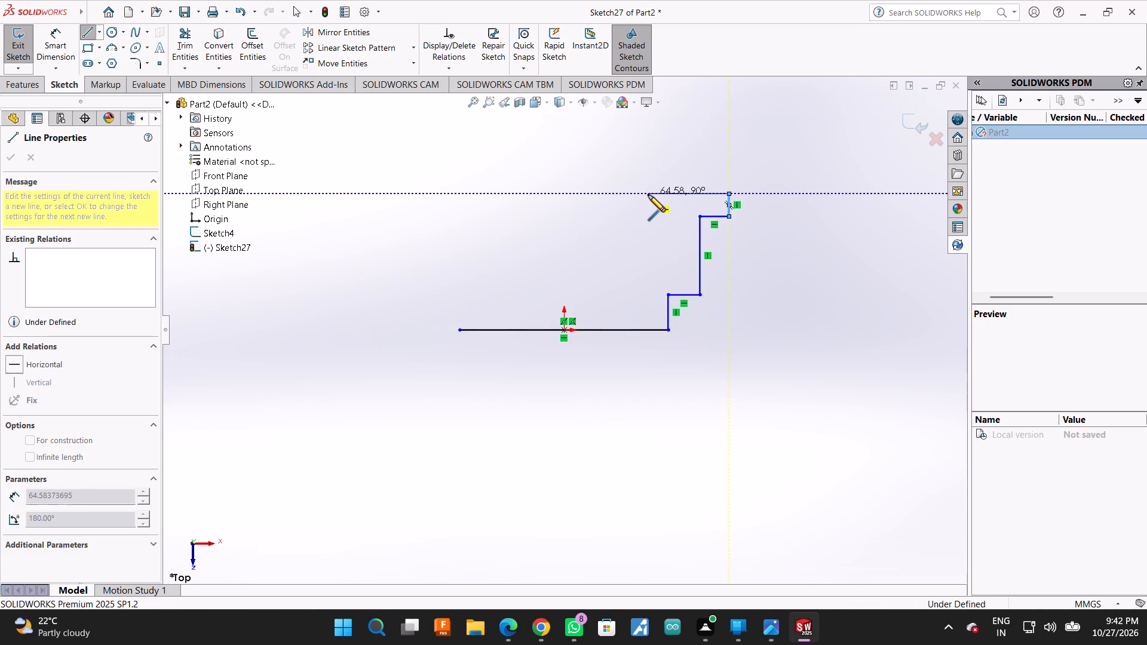
pyautogui.click(646, 235)
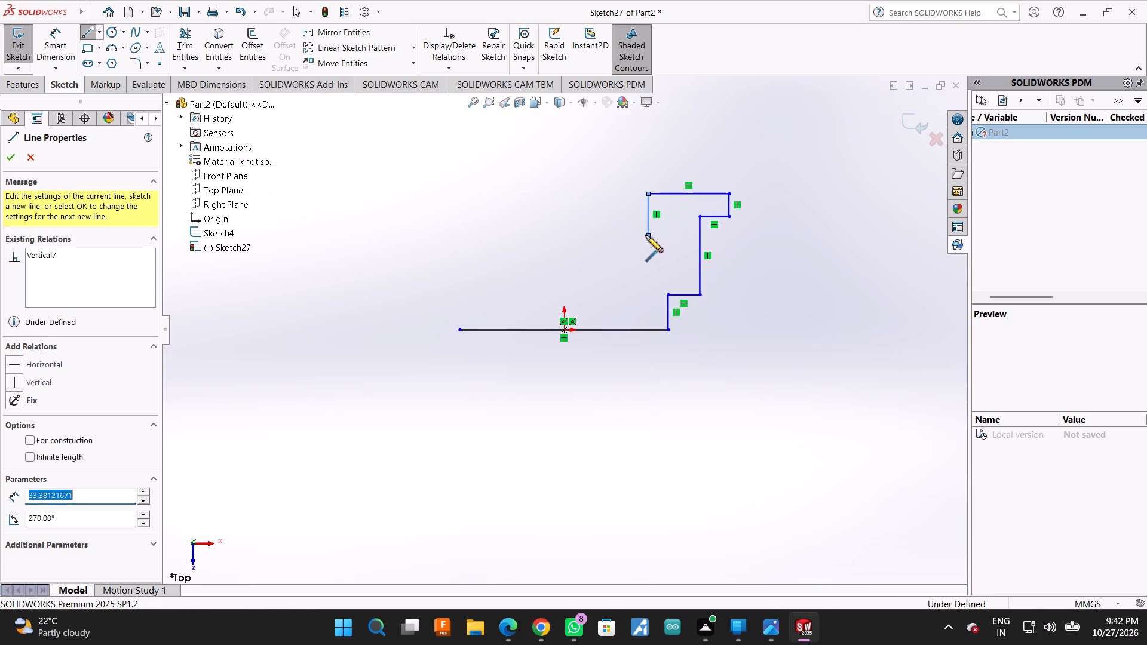
pyautogui.click(519, 238)
pyautogui.click(516, 191)
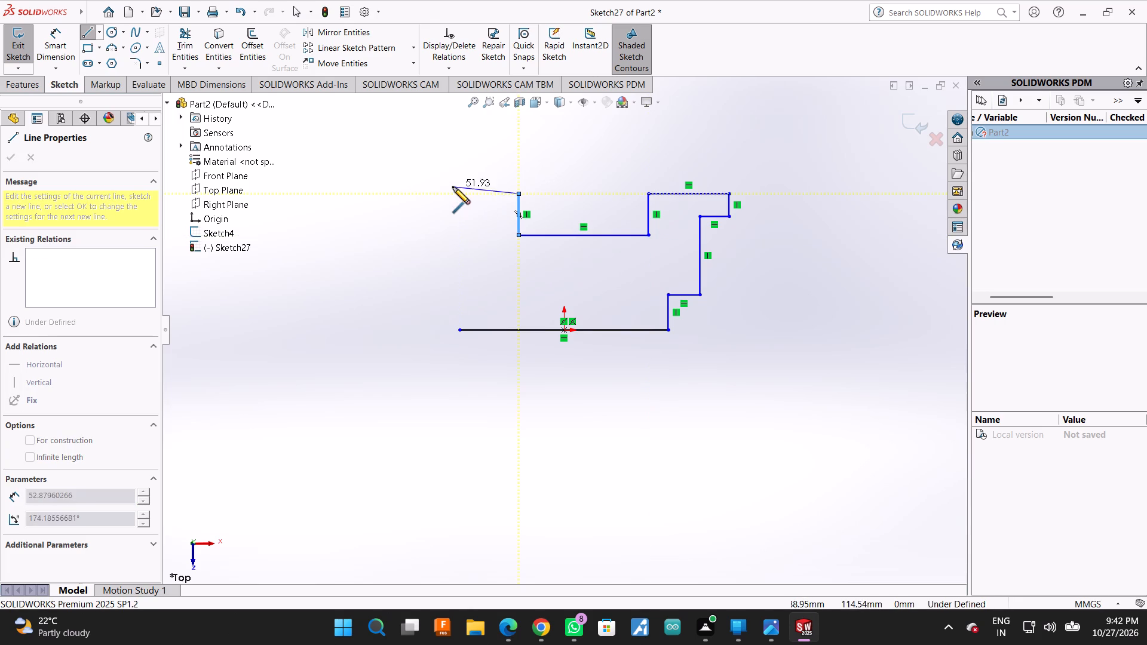
pyautogui.click(413, 197)
# Sketch the stepped left side down to the base line's left end with inward steps about 23 and 13 mm wide, closing the profile.
pyautogui.click(413, 218)
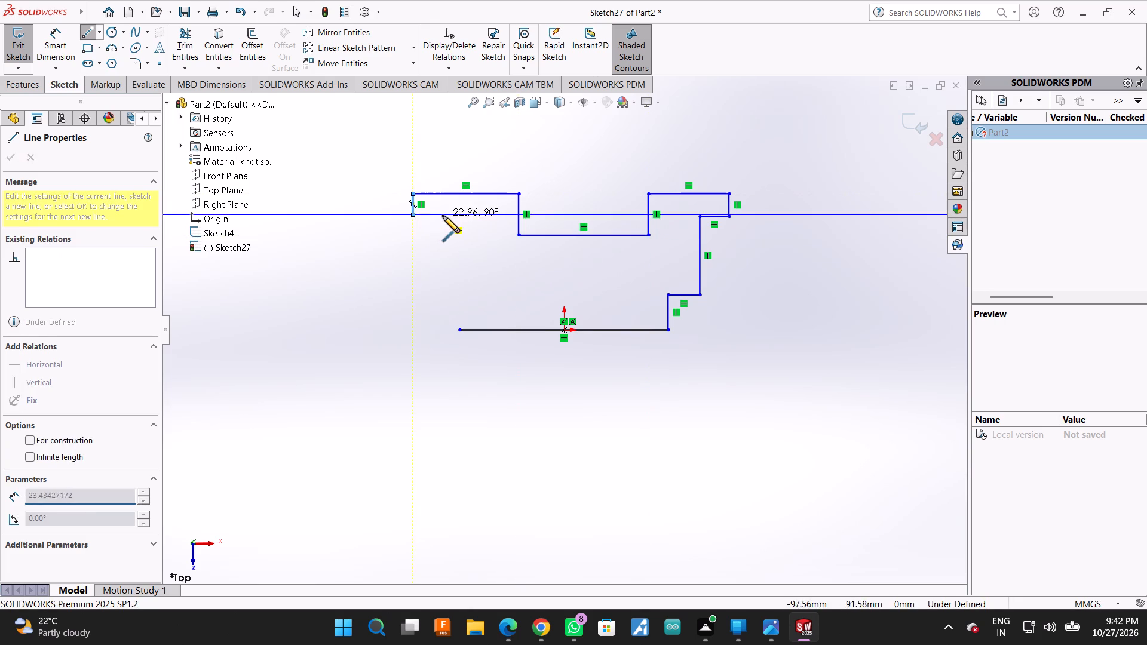
pyautogui.click(443, 216)
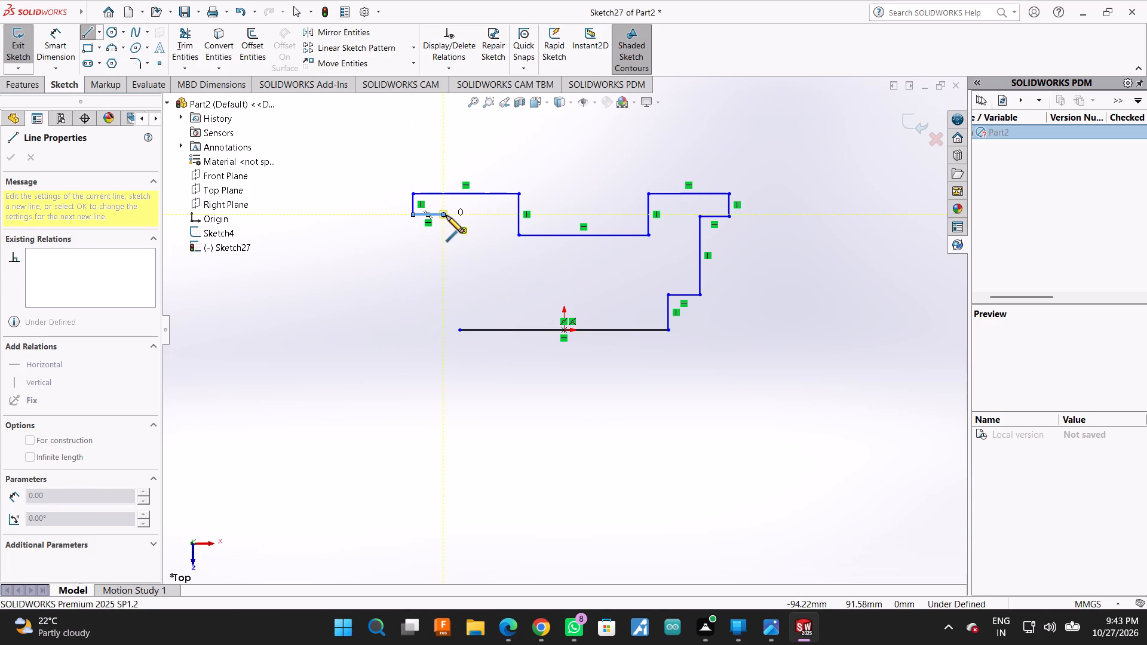
pyautogui.click(441, 267)
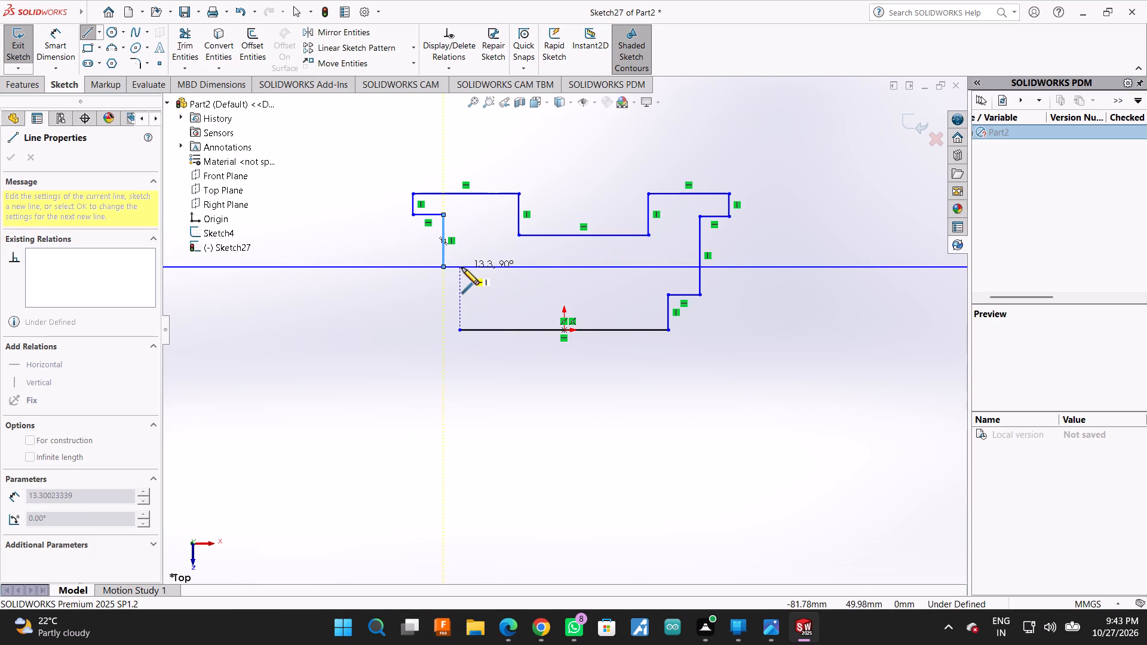
pyautogui.click(462, 268)
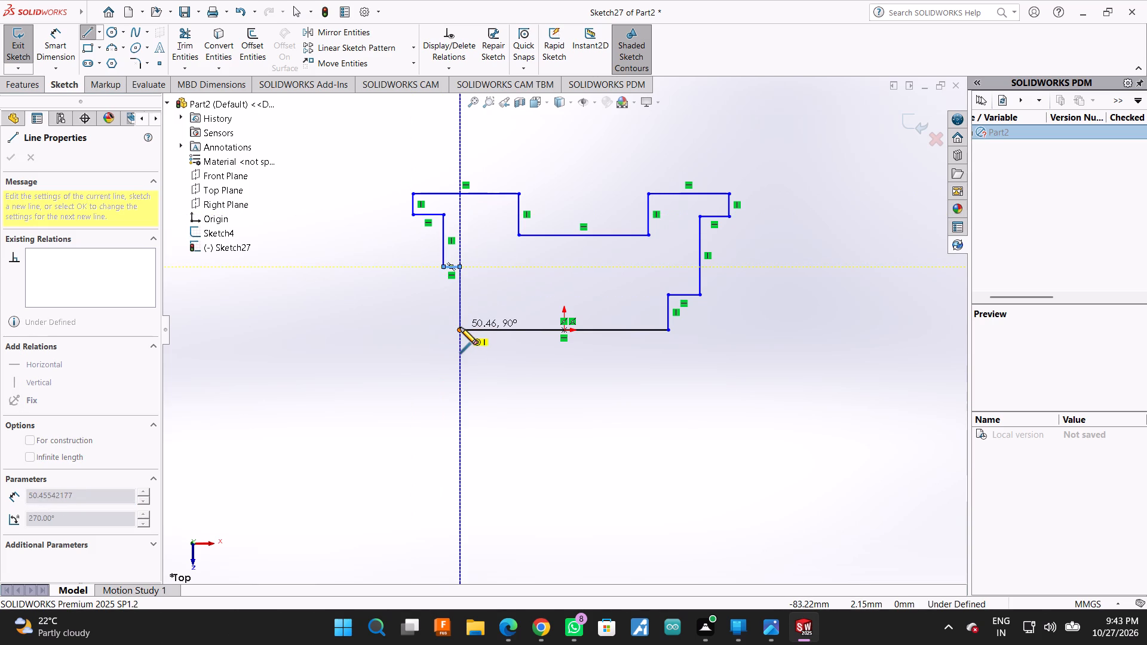
pyautogui.click(460, 329)
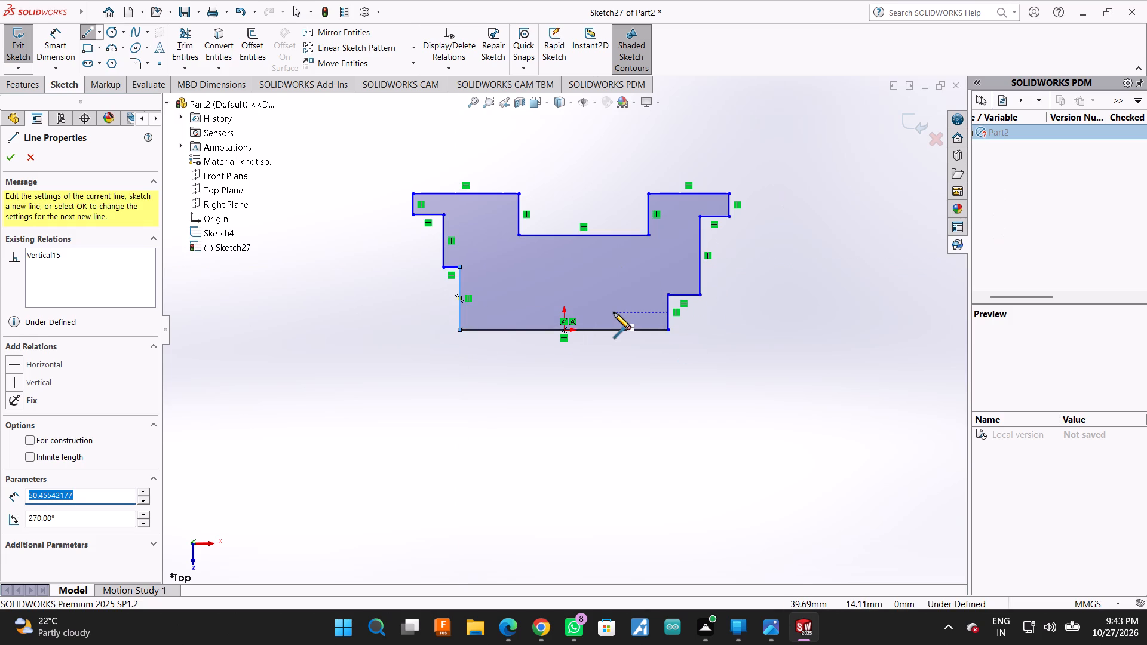
pyautogui.click(13, 166)
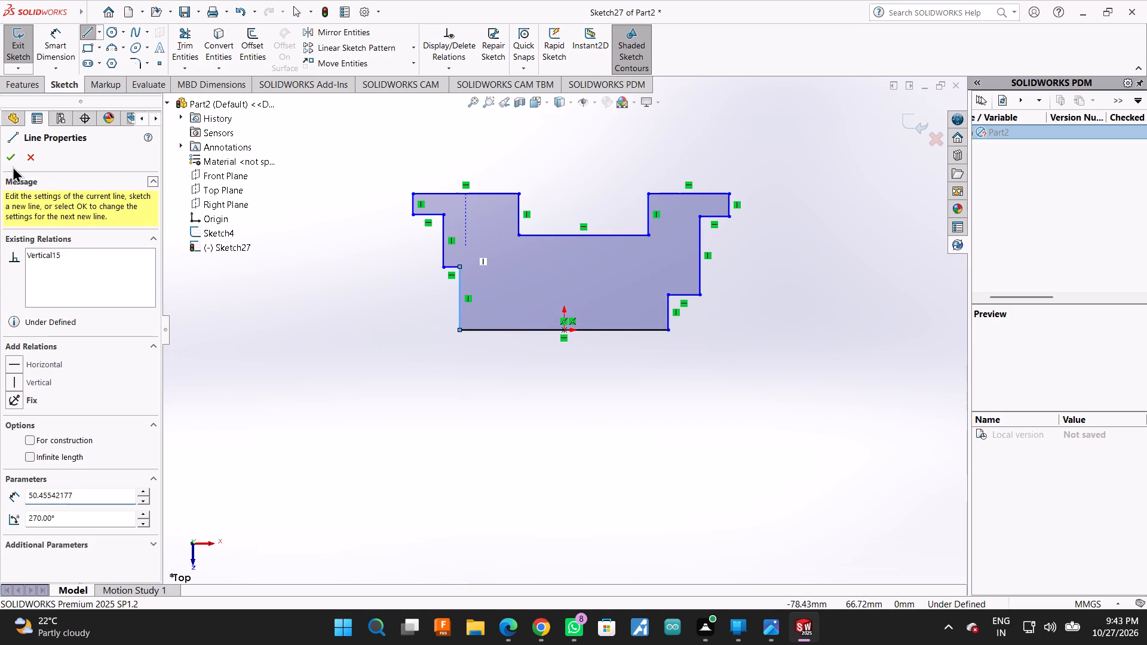
pyautogui.click(11, 162)
# Dimension the profile's bottom line to 90 mm.
pyautogui.click(65, 38)
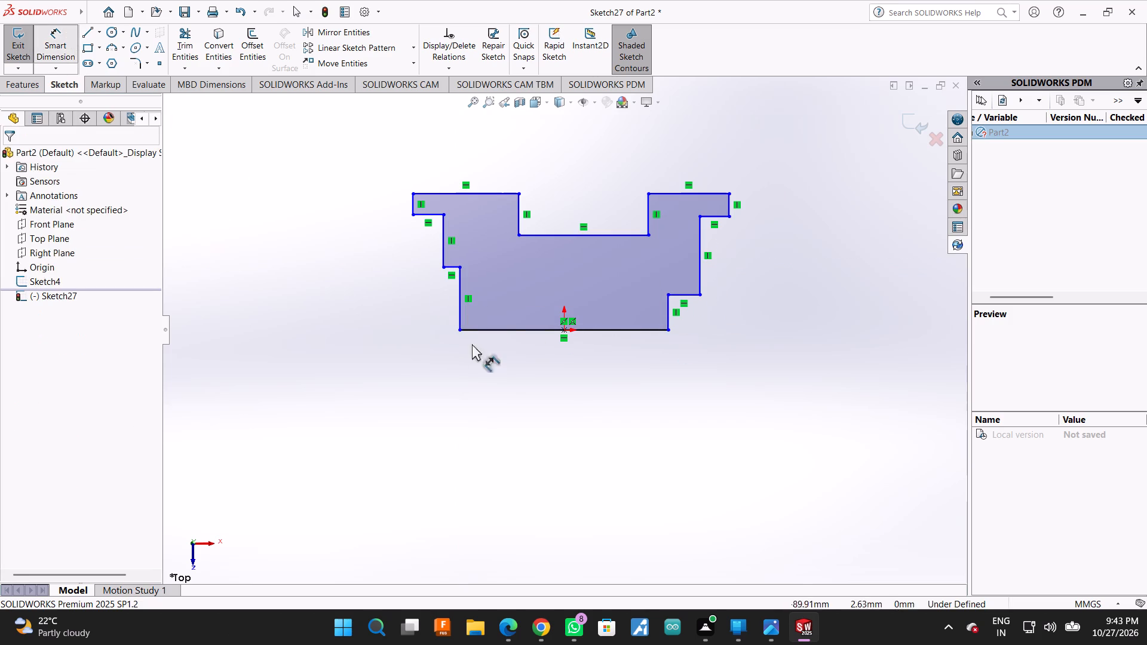
pyautogui.click(535, 328)
pyautogui.click(538, 400)
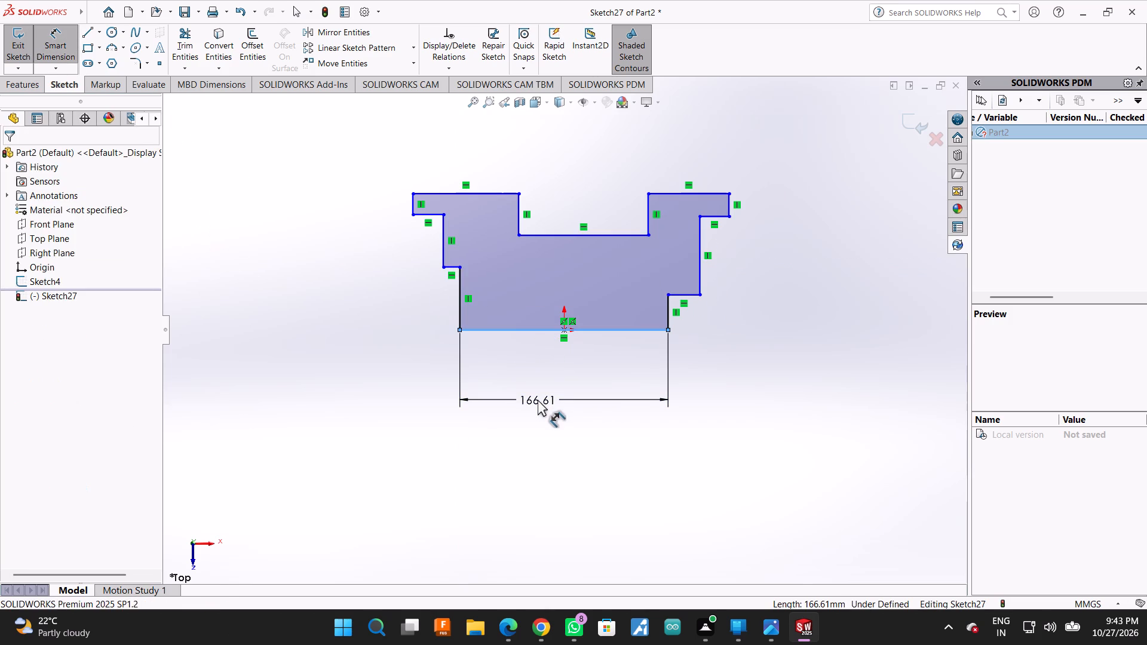
pyautogui.press('1')
pyautogui.press('BackSpace')
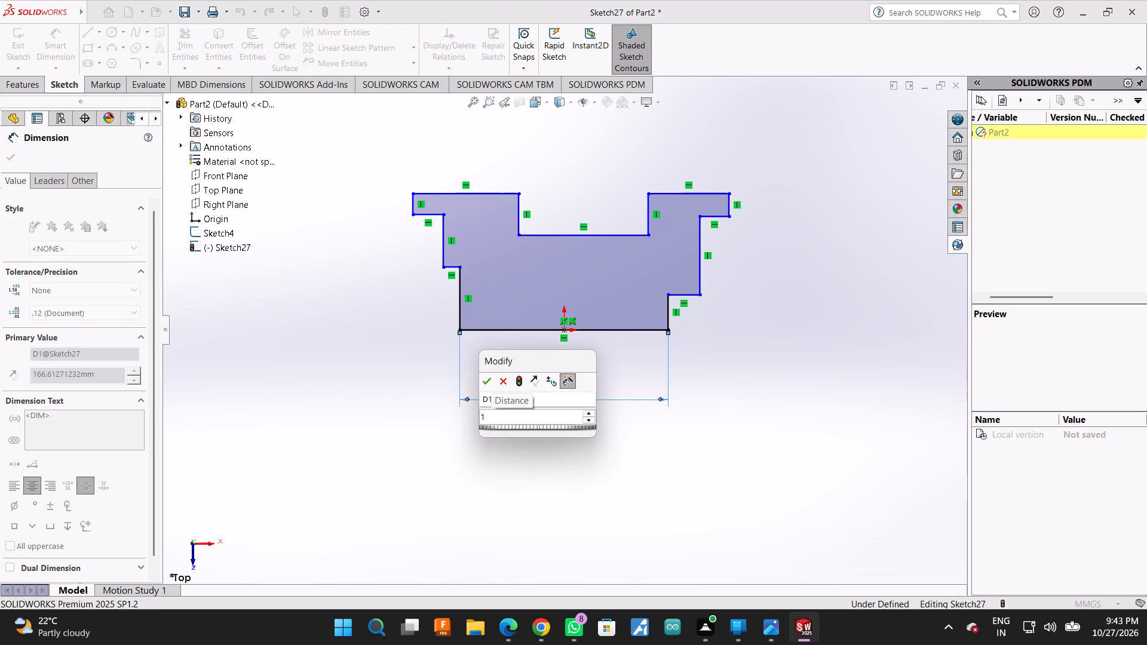
pyautogui.write('90')
pyautogui.press('Return')
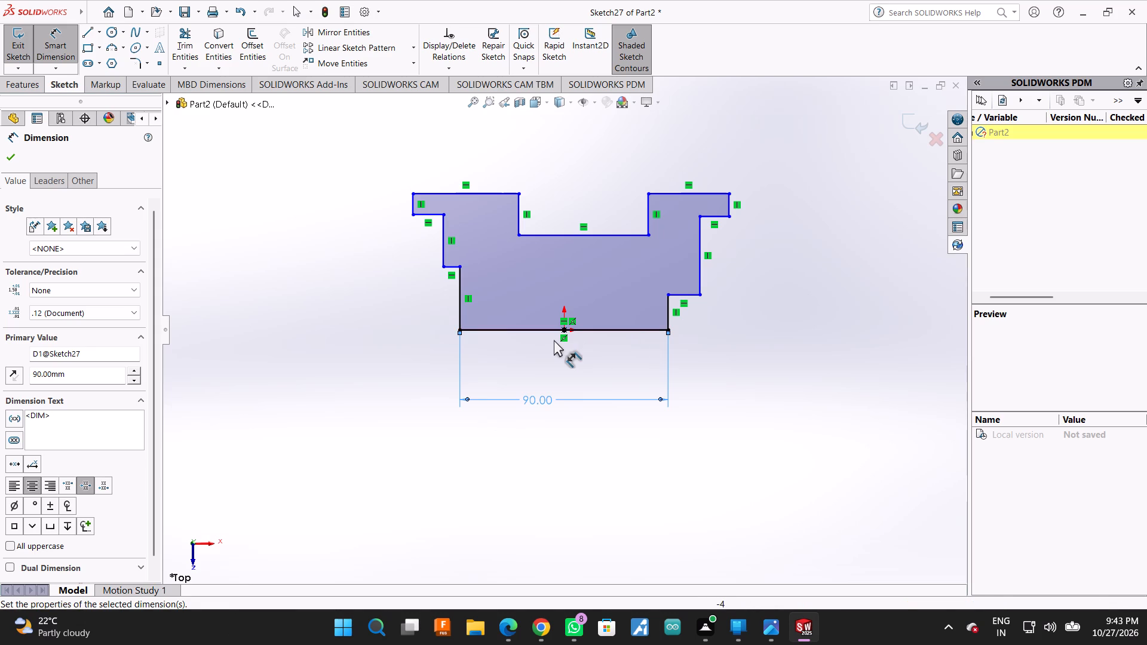
# Dimension the overall width between the two outermost vertical edges at the top of the profile to 150 mm.
pyautogui.click(414, 204)
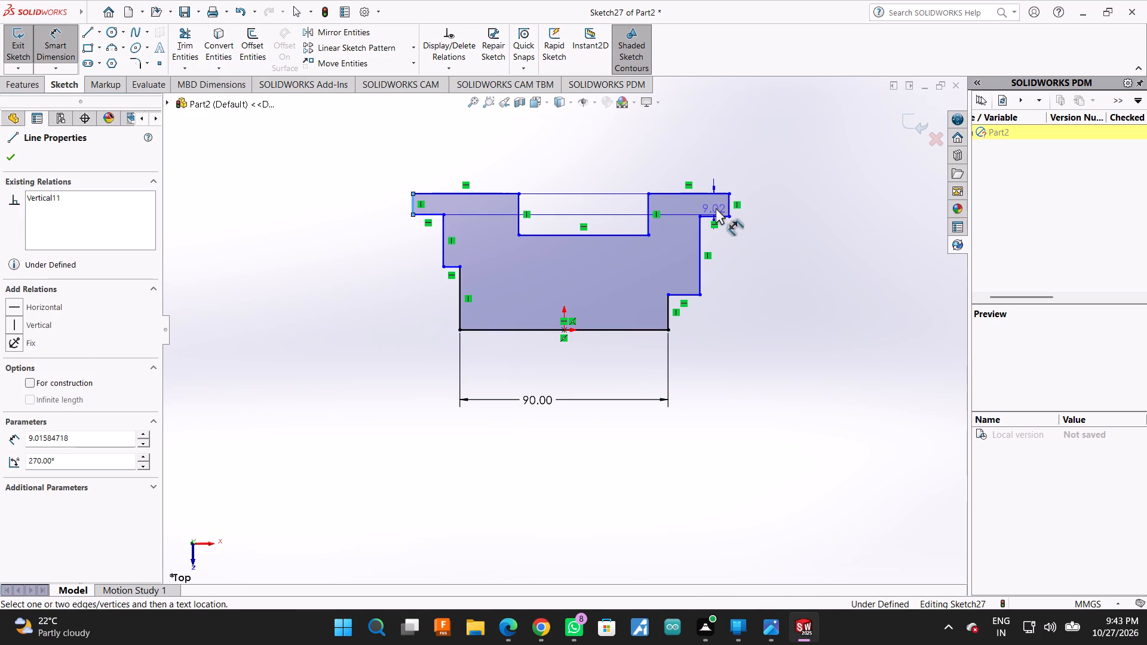
pyautogui.click(730, 207)
pyautogui.click(597, 136)
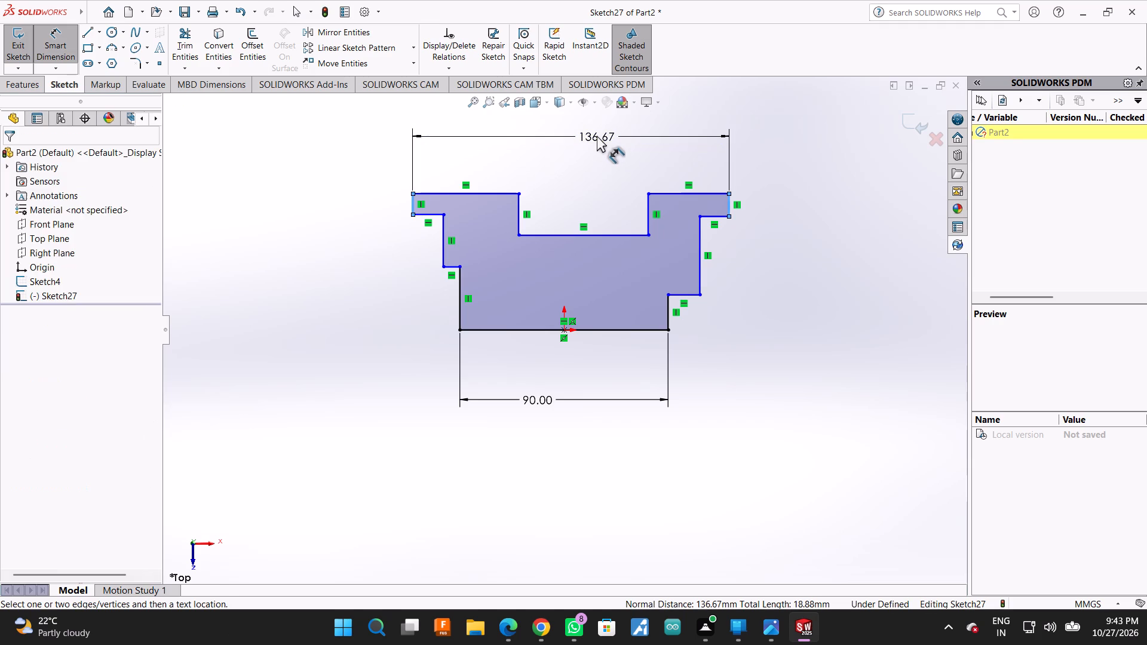
pyautogui.write('150')
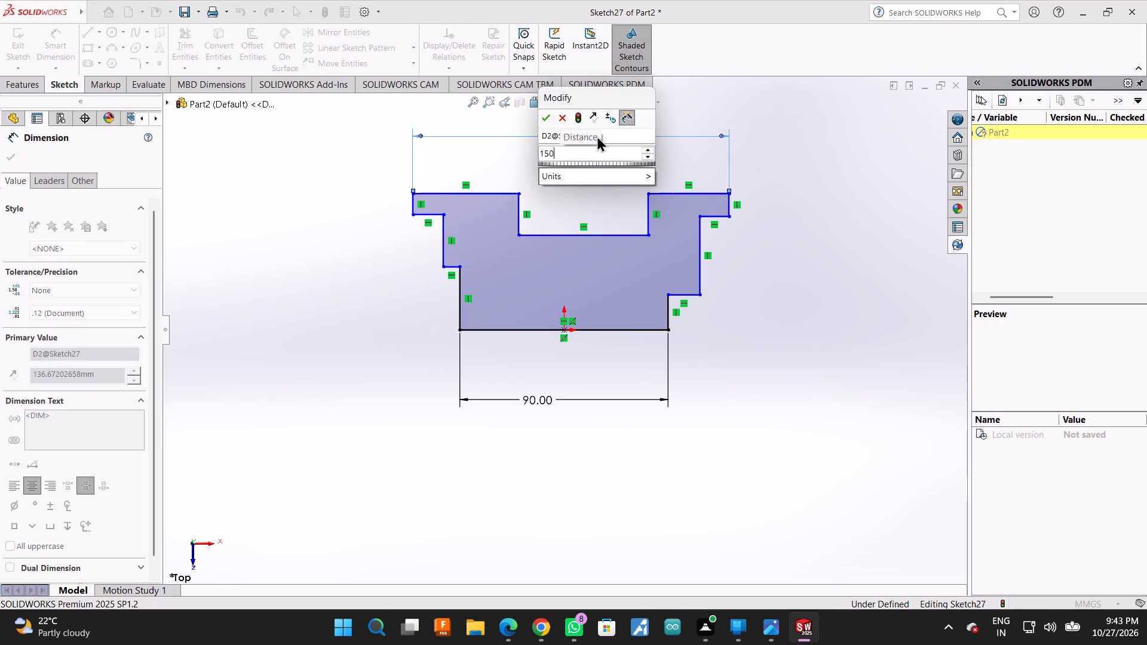
pyautogui.press('Return')
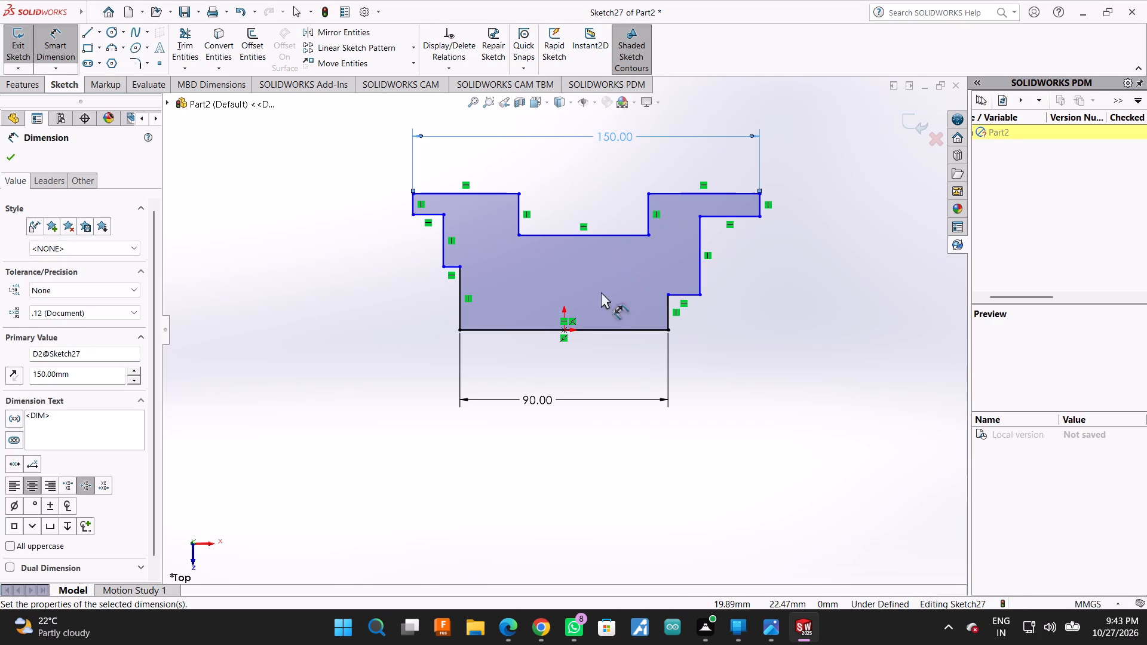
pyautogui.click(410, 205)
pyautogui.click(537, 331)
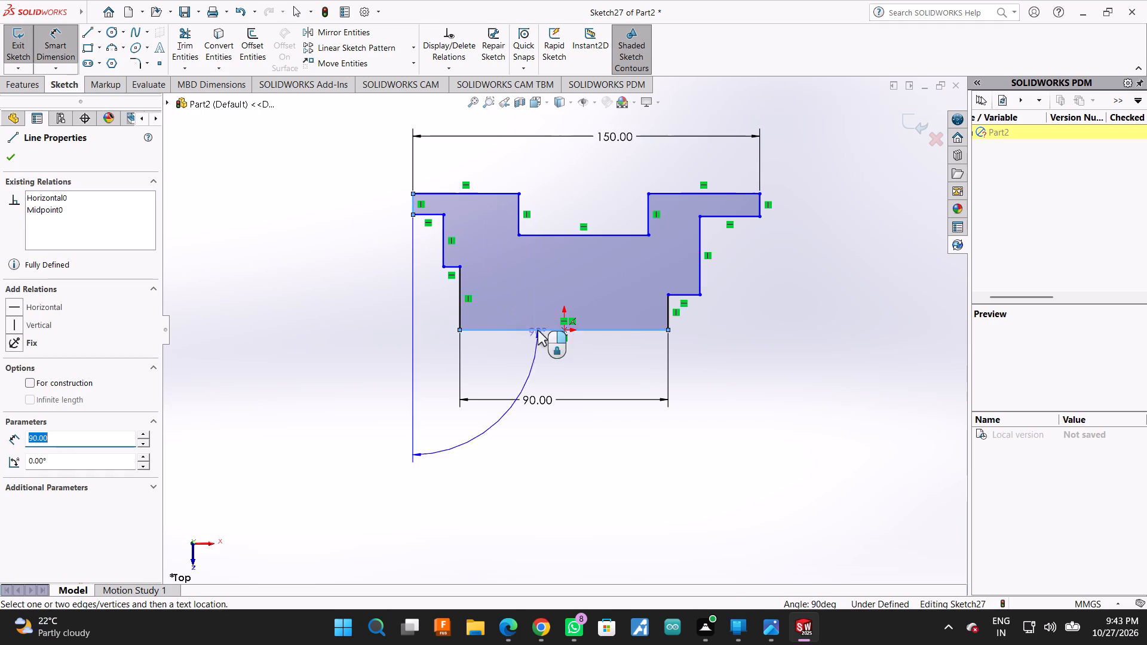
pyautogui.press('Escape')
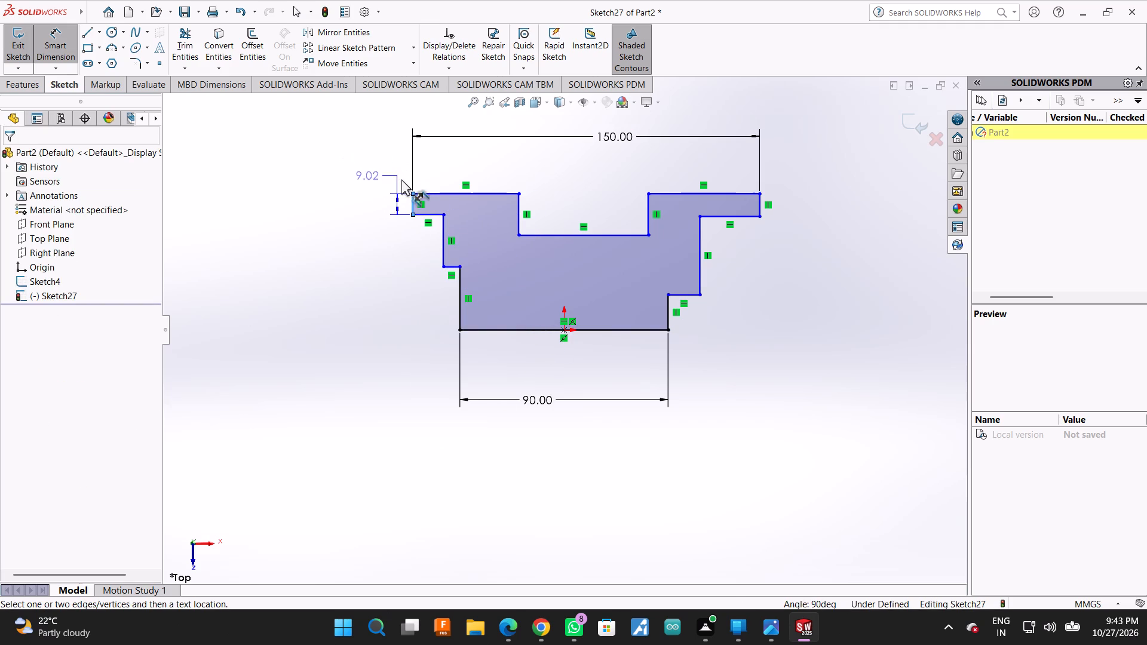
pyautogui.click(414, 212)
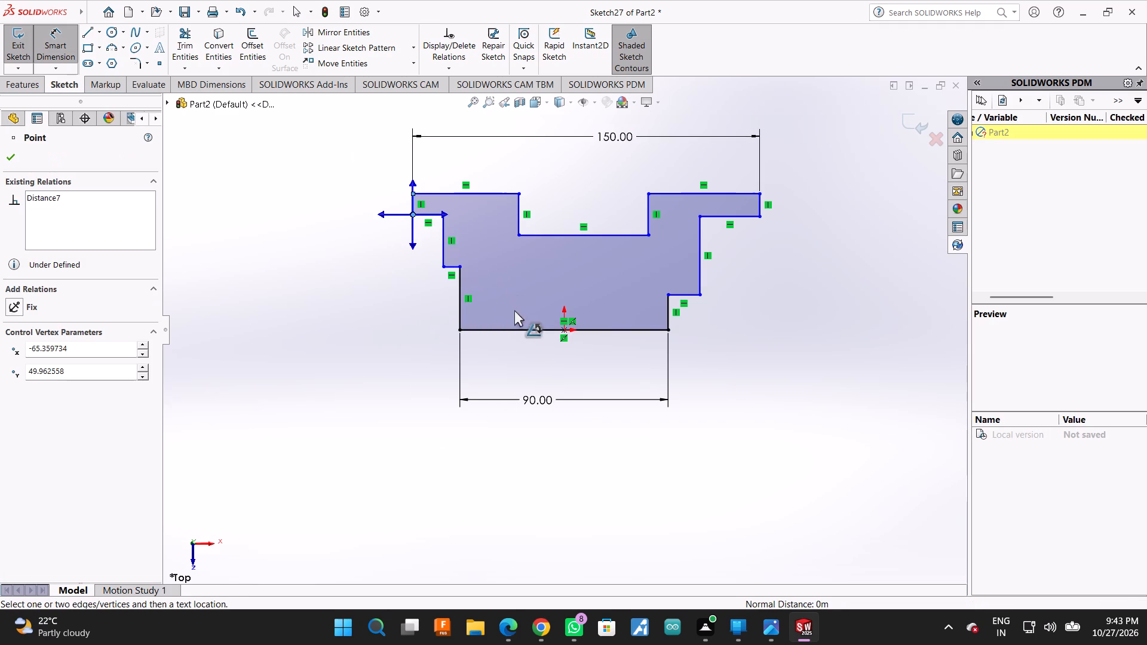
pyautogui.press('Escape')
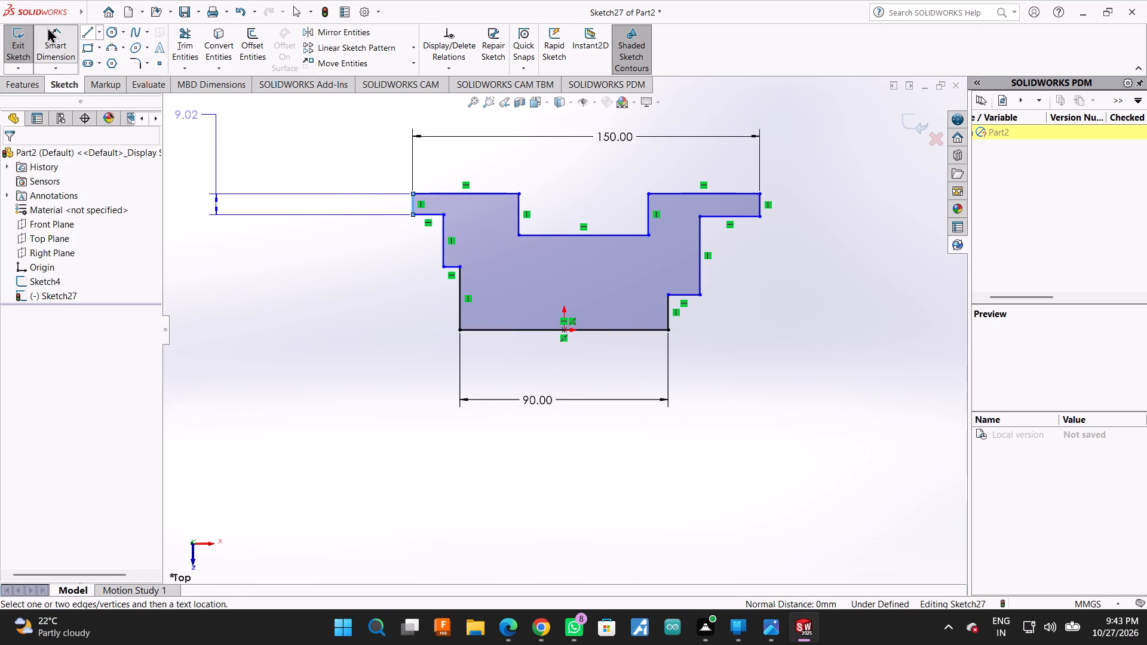
# Dimension the horizontal distance from the upper-left flange's lower outer corner to the origin as 75 mm.
pyautogui.click(47, 27)
pyautogui.click(49, 32)
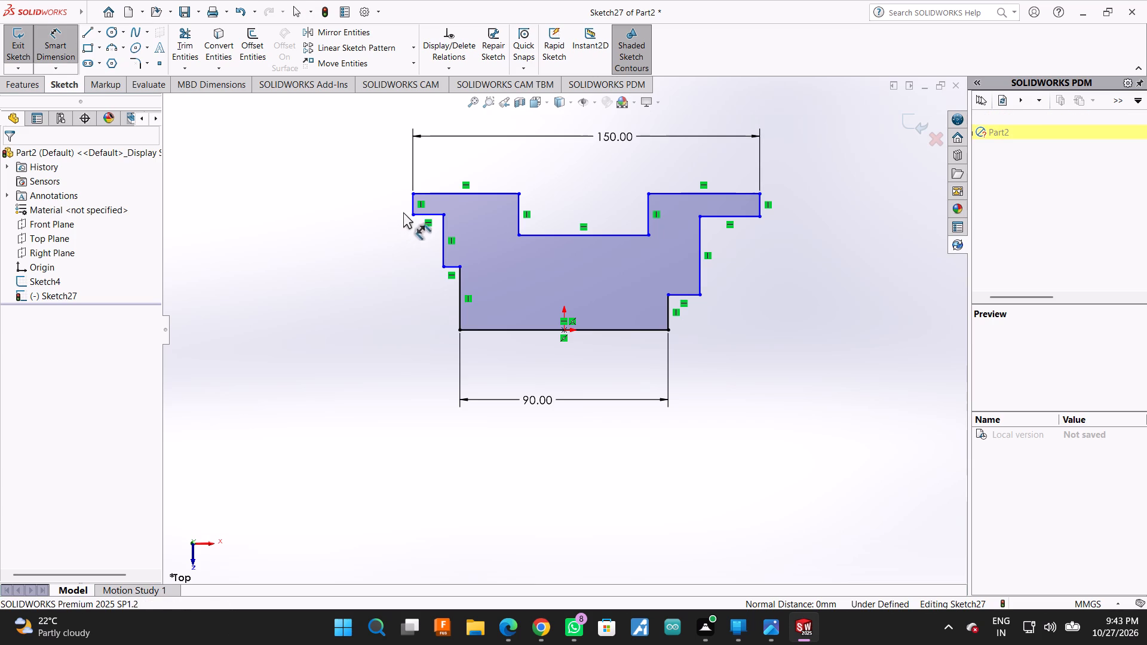
pyautogui.click(412, 212)
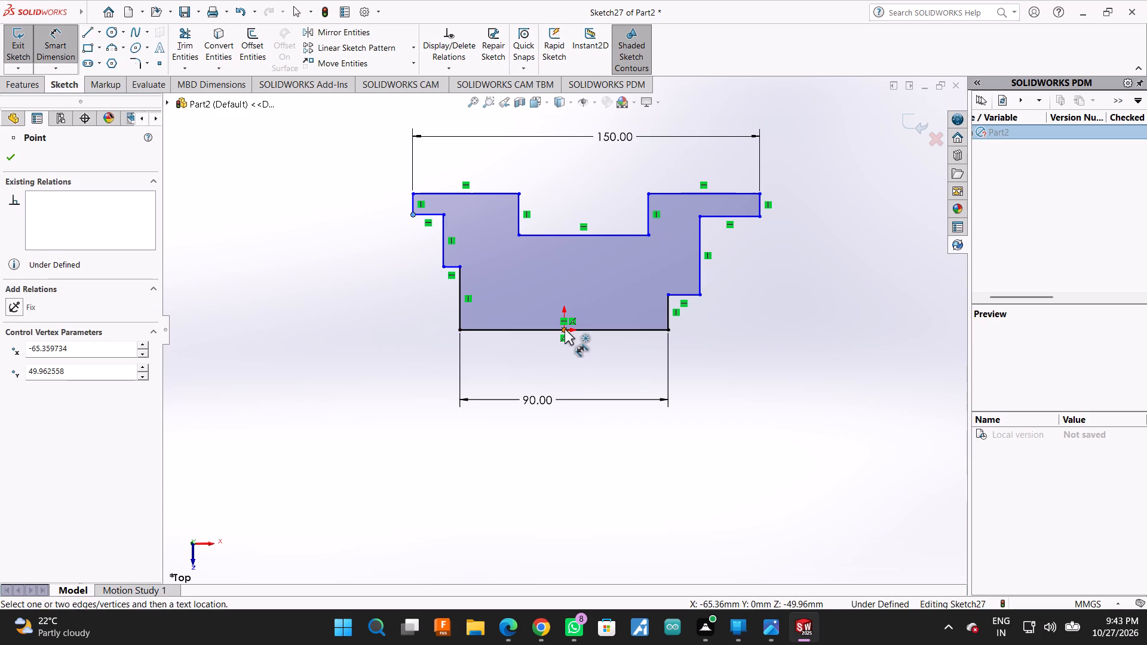
pyautogui.click(564, 329)
pyautogui.click(514, 383)
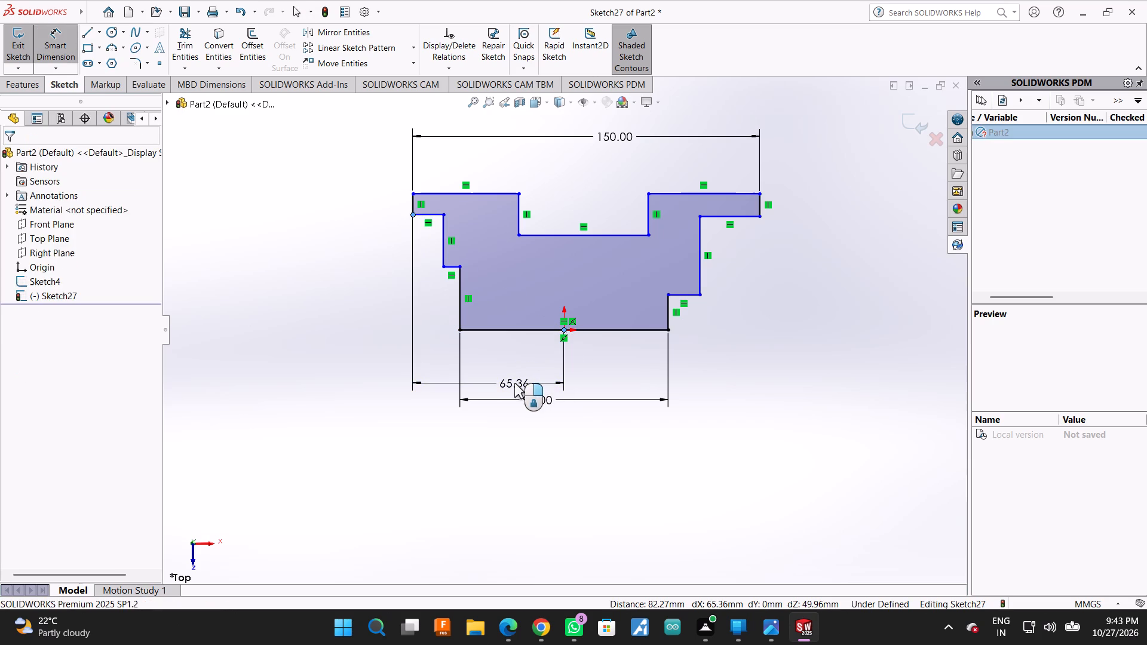
pyautogui.press('7')
pyautogui.press('5')
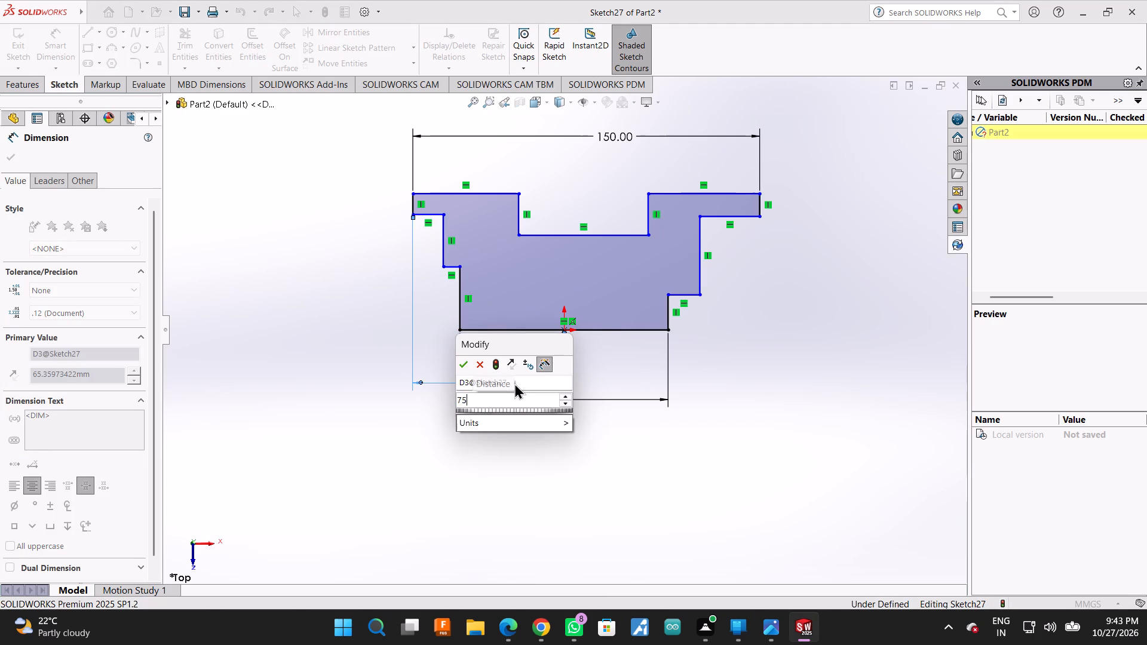
pyautogui.press('Return')
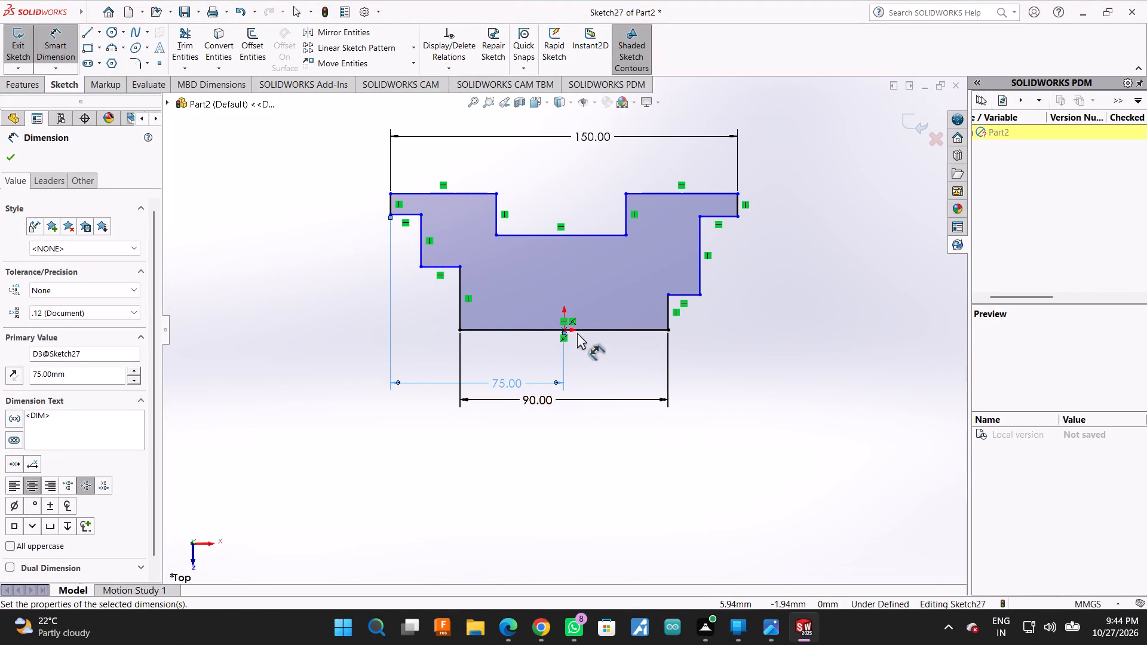
# Add a driven horizontal dimension from the upper-right flange's lower outer corner to the origin.
pyautogui.click(737, 215)
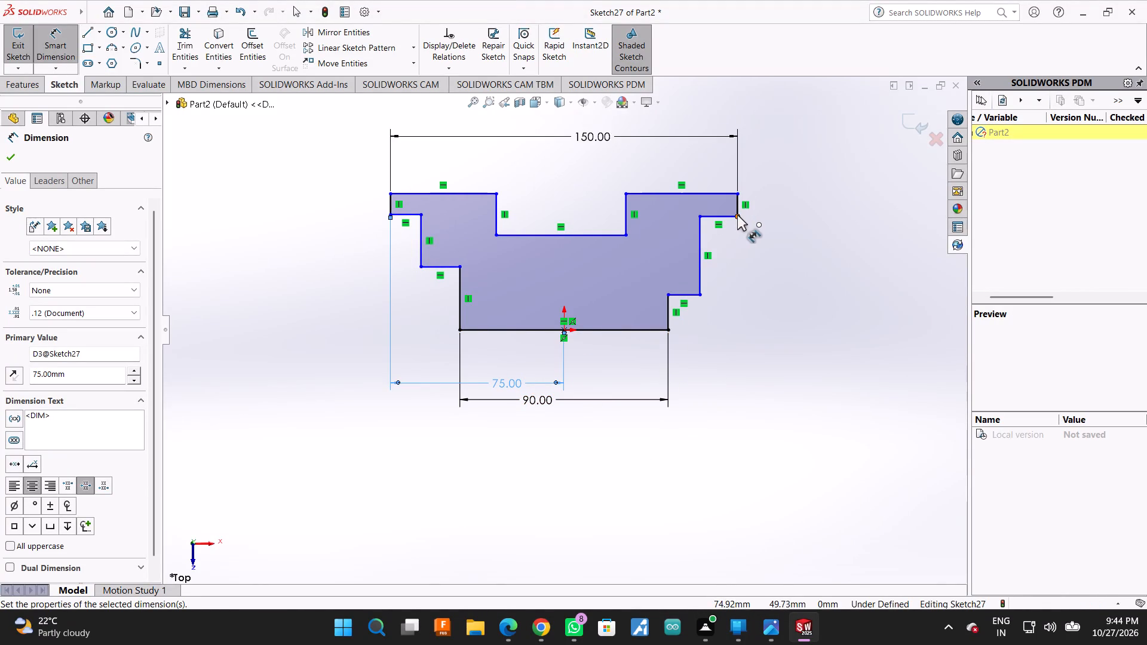
pyautogui.click(563, 330)
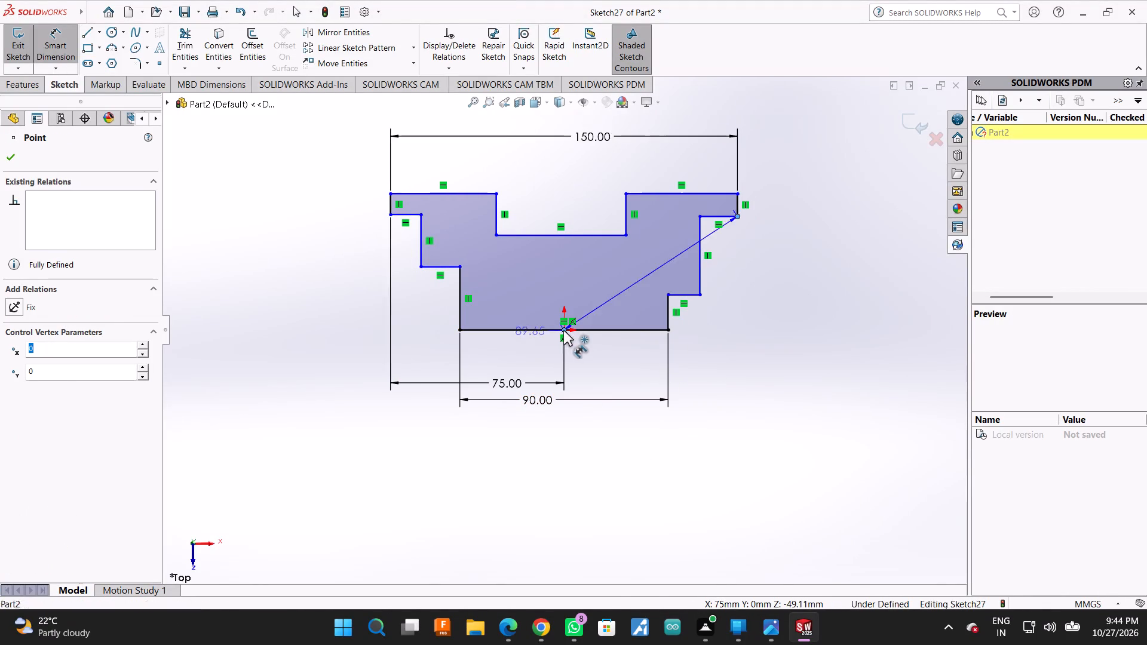
pyautogui.click(577, 383)
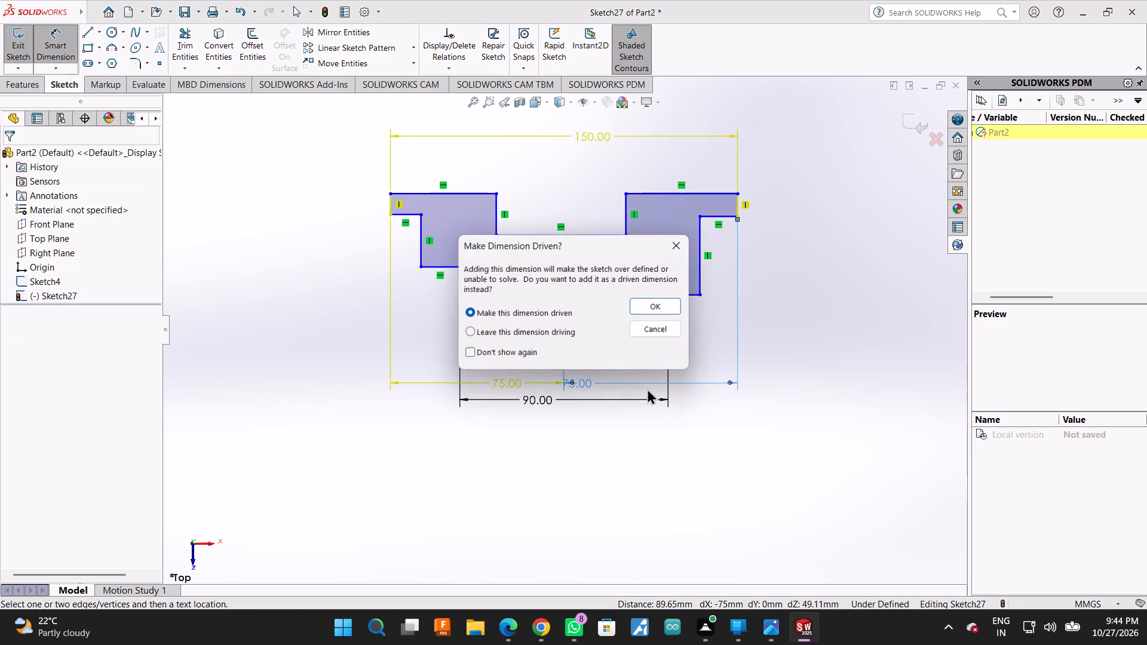
pyautogui.click(664, 308)
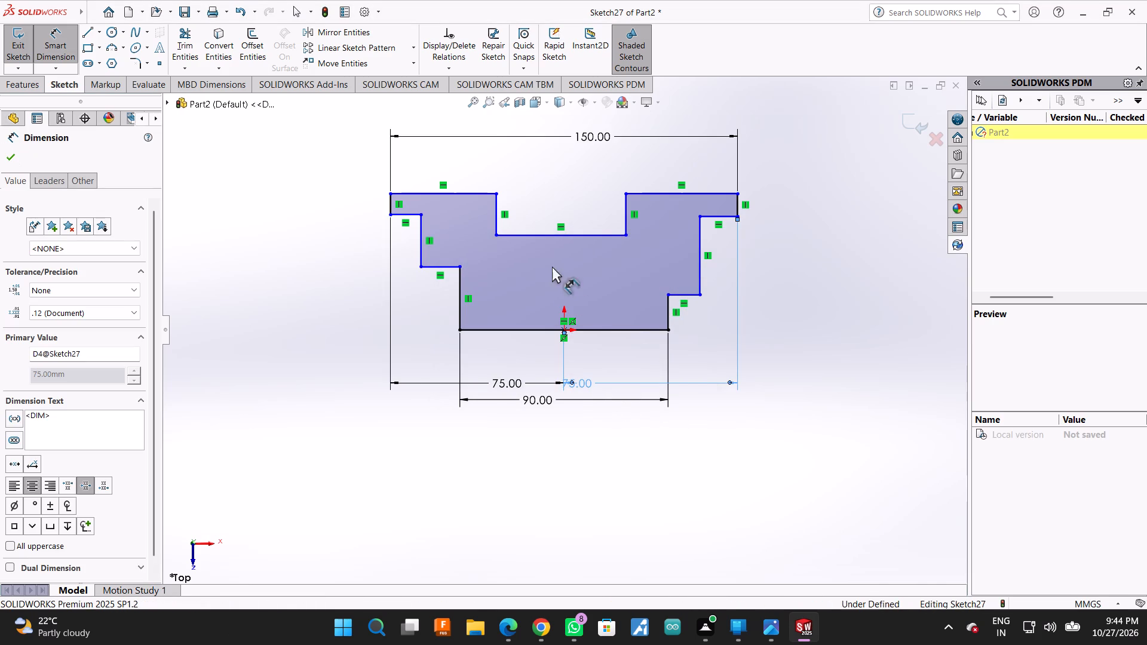
# Dimension the bottom line of the profile's central notch to 70 mm.
pyautogui.click(573, 234)
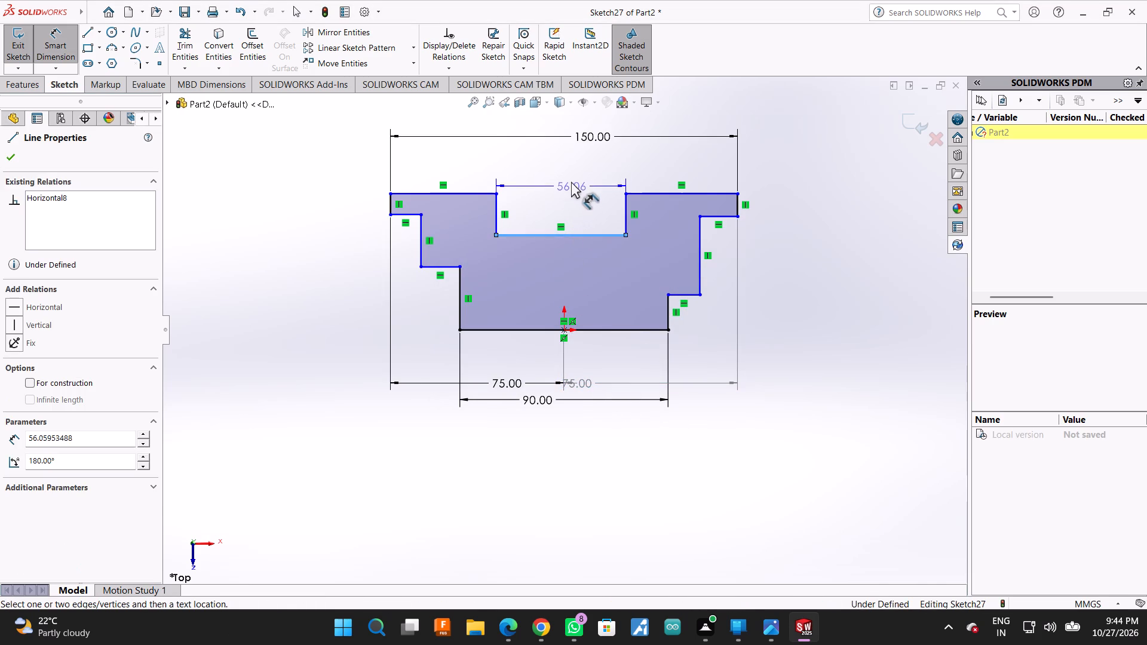
pyautogui.click(570, 166)
pyautogui.write('70')
pyautogui.press('Return')
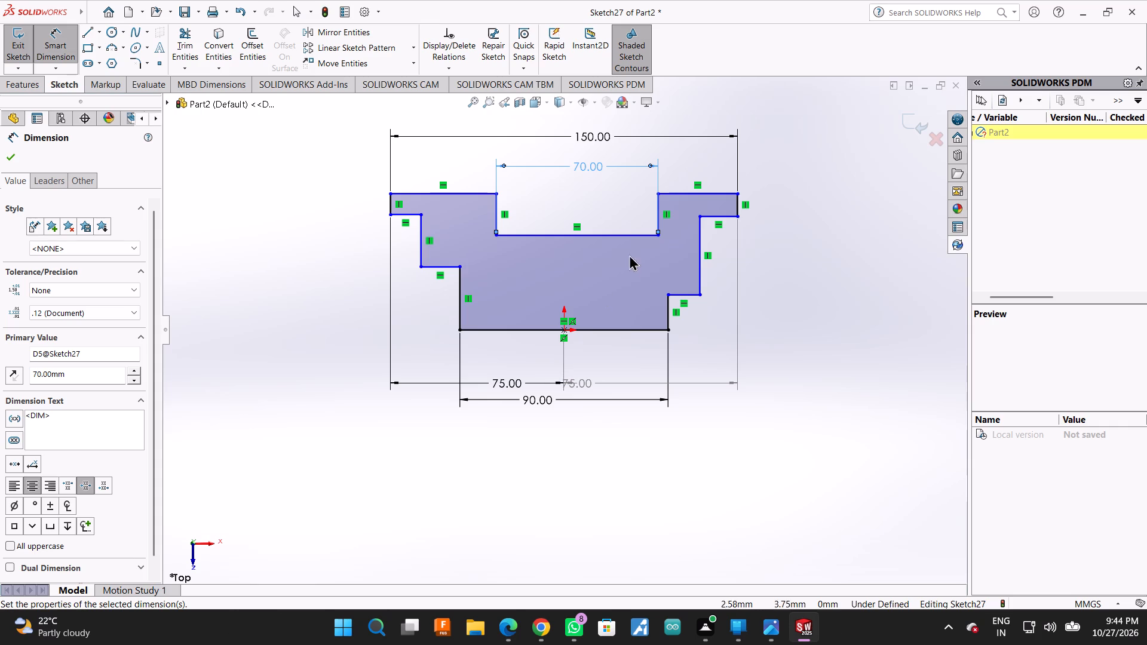
# Dimension the top edge of the upper-right flange to 40 mm.
pyautogui.click(685, 197)
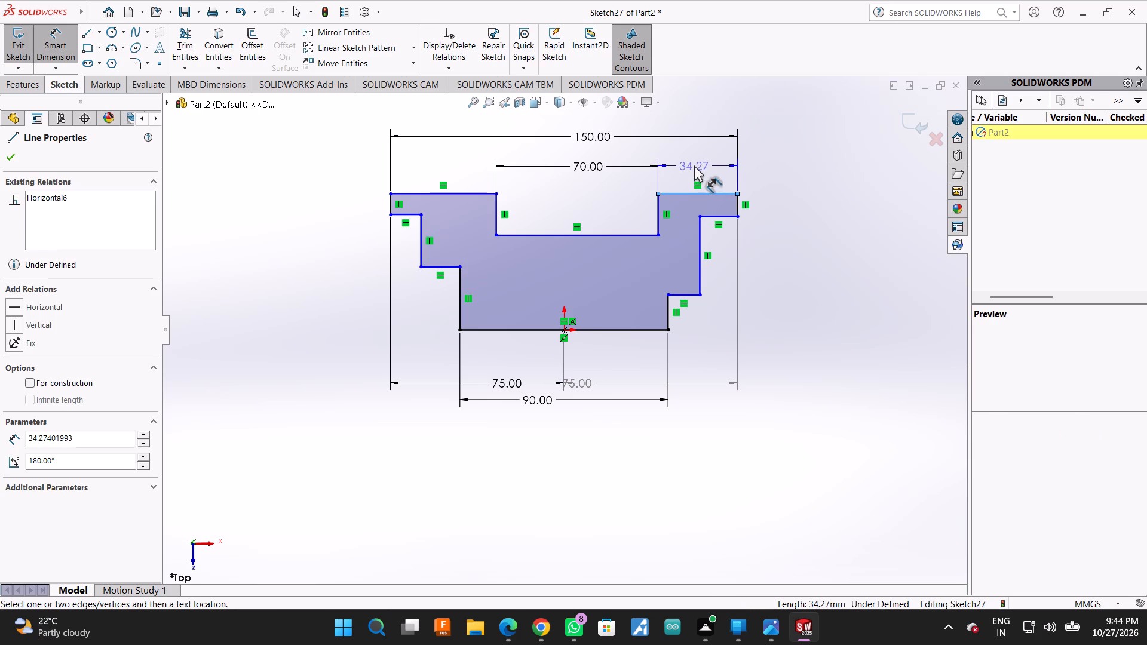
pyautogui.click(694, 165)
pyautogui.write('40')
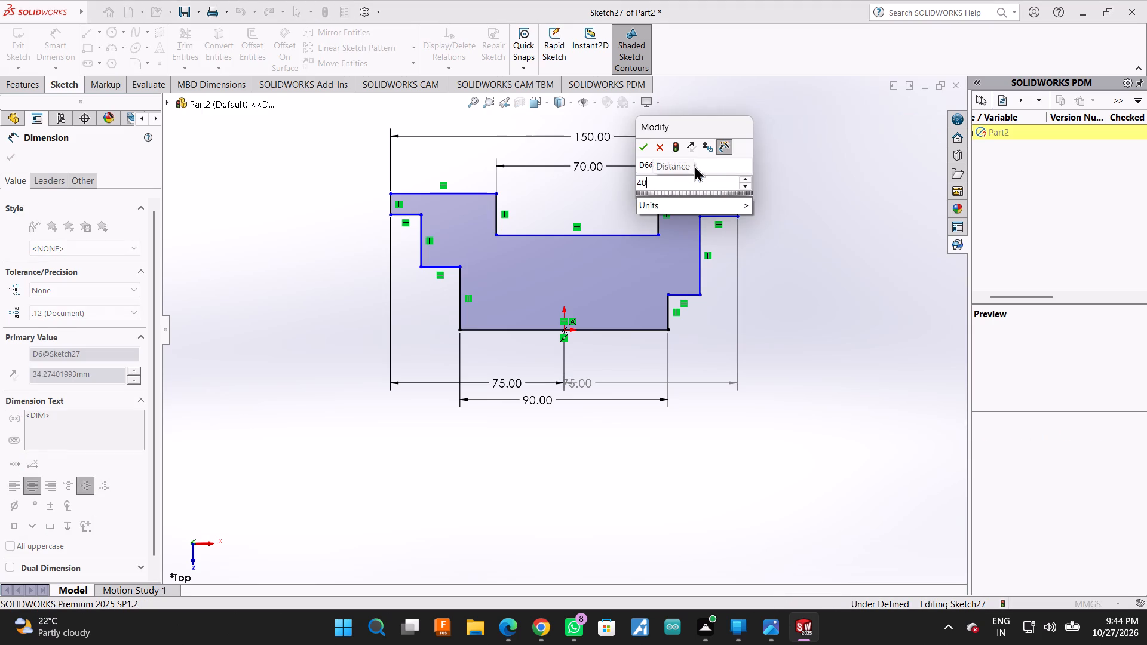
pyautogui.press('Return')
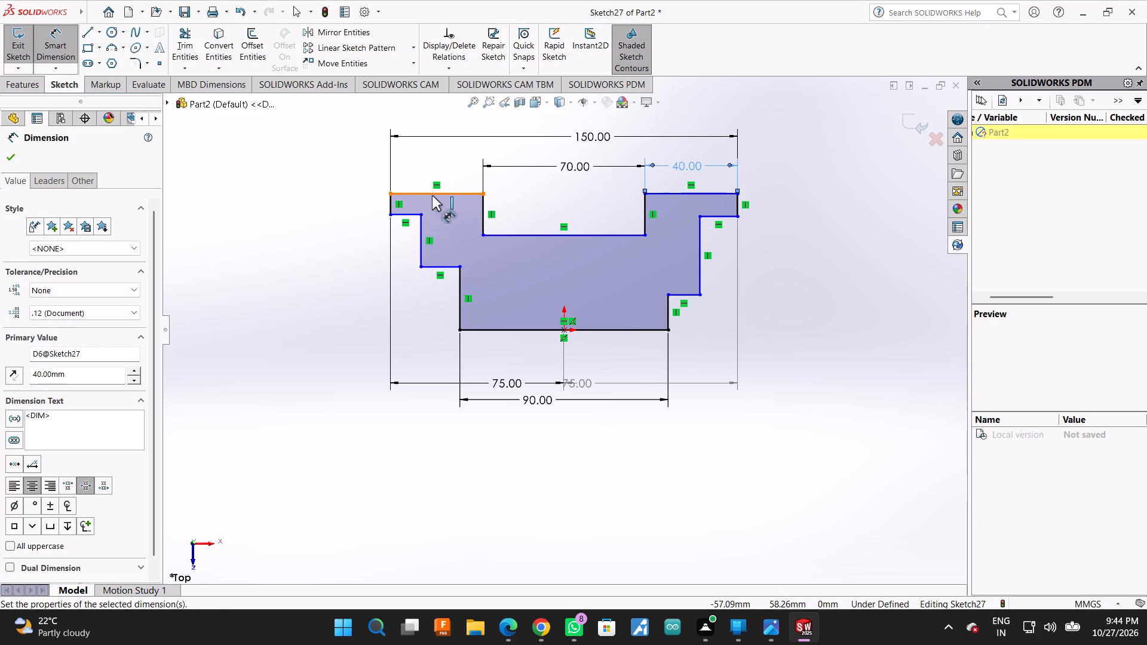
# Add a driven dimension to the top edge of the upper-left flange.
pyautogui.click(432, 195)
pyautogui.click(436, 167)
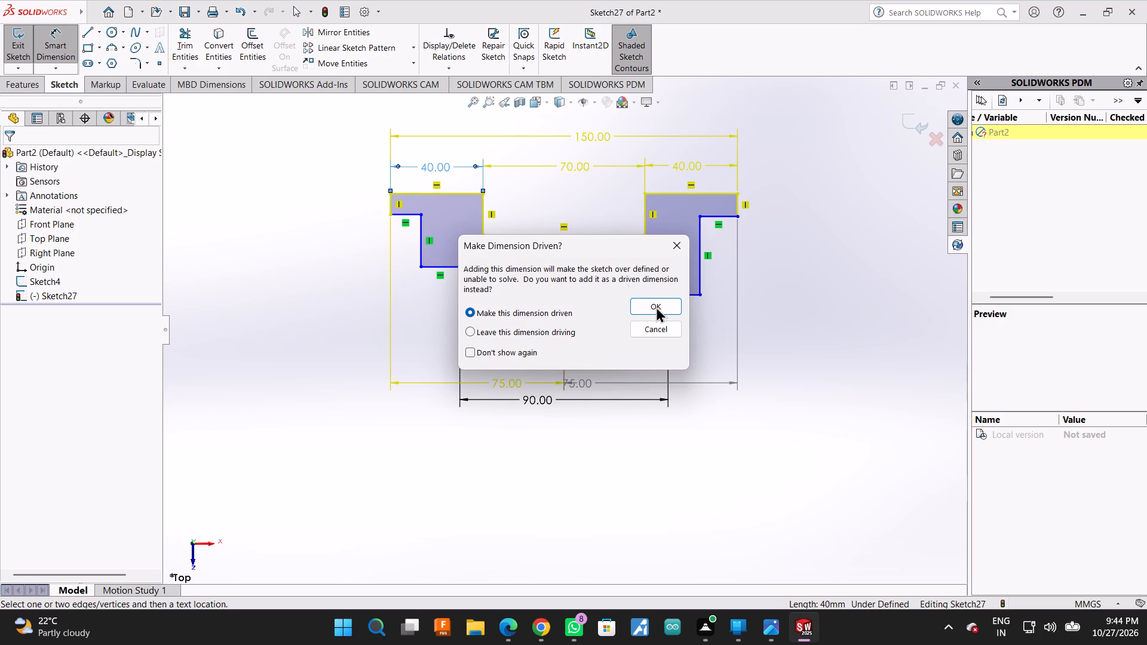
pyautogui.click(662, 309)
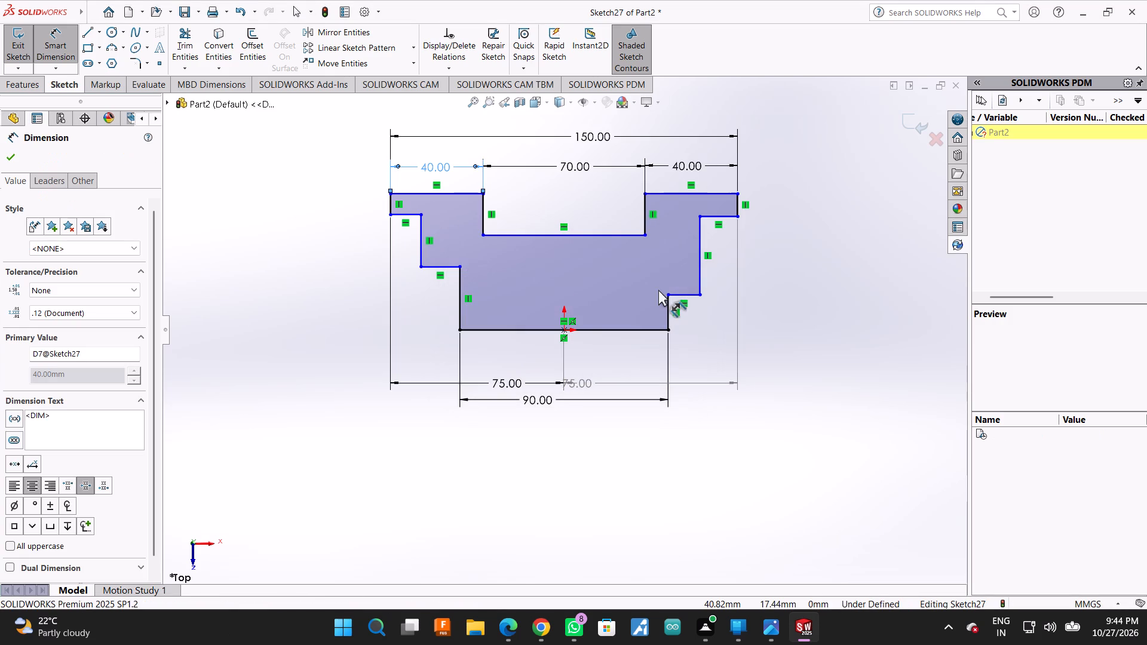
# Dimension the outer vertical edge of the upper-left flange to 10 mm.
pyautogui.click(390, 210)
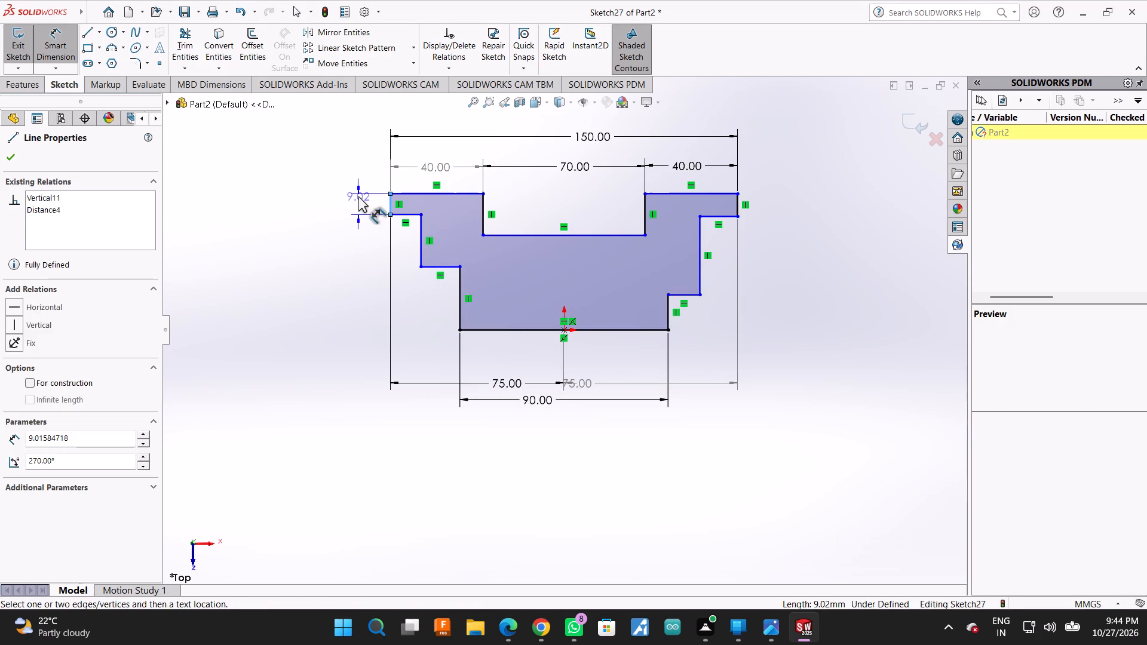
pyautogui.click(358, 196)
pyautogui.write('10')
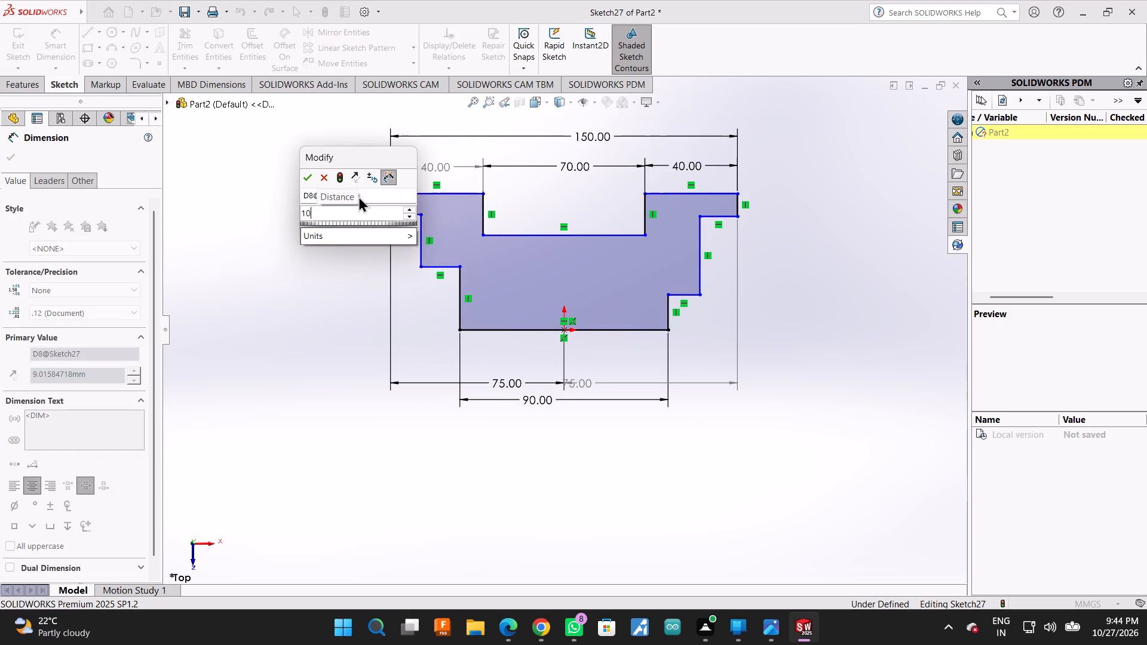
pyautogui.press('Return')
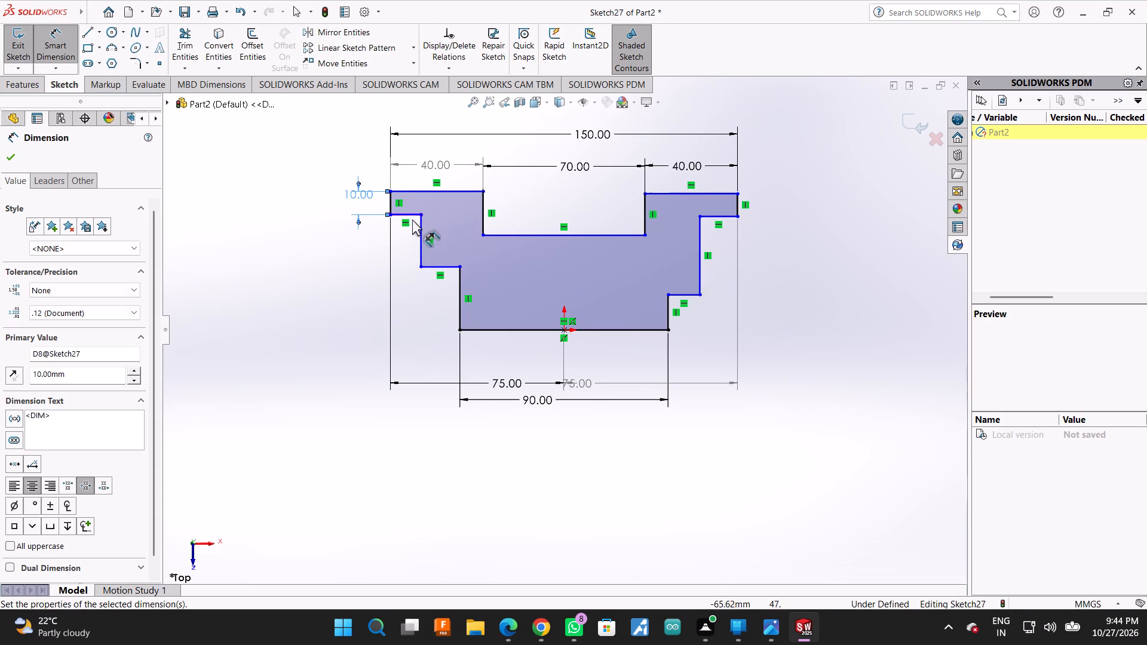
# Dimension the short horizontal step line beneath the upper-left flange to 6 mm.
pyautogui.click(404, 213)
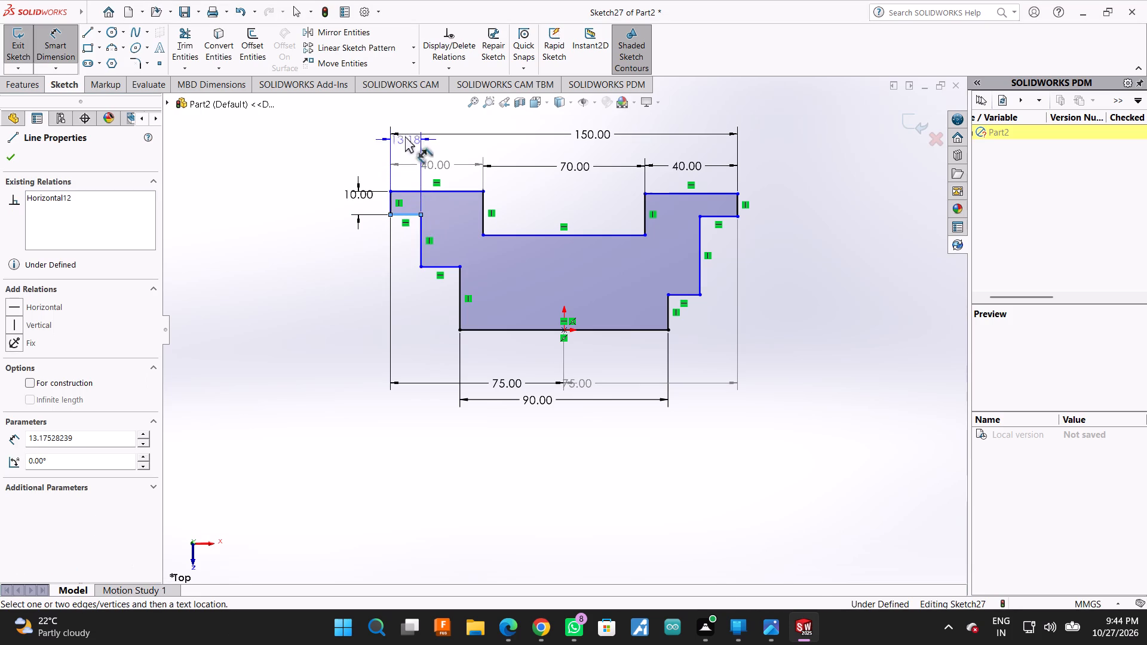
pyautogui.click(406, 116)
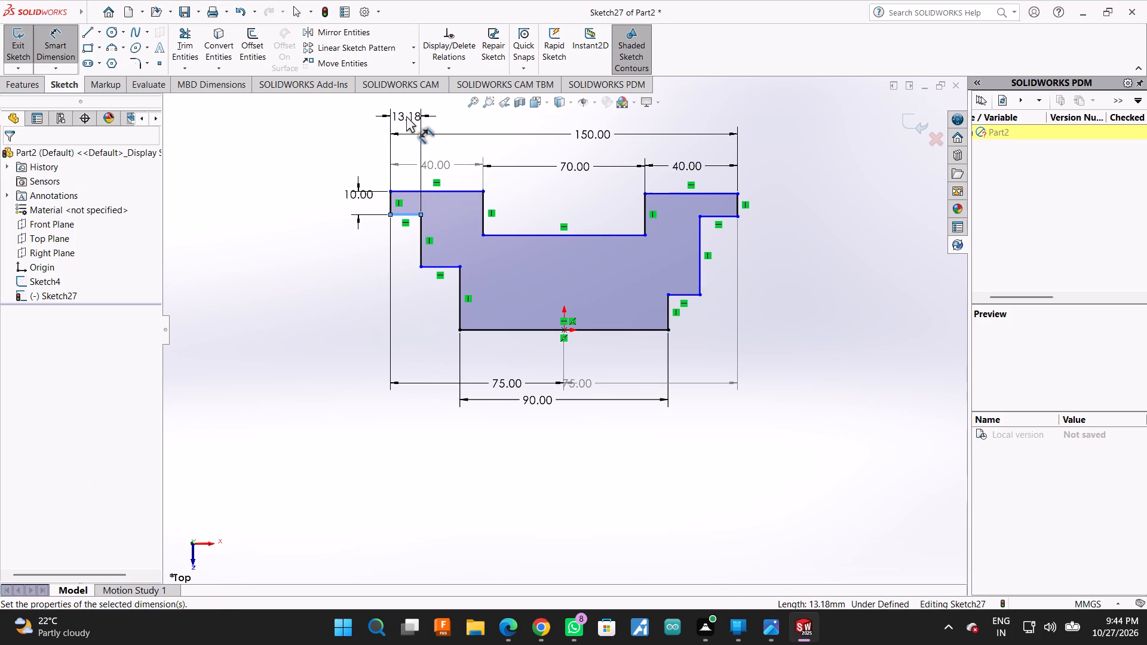
pyautogui.press('6')
pyautogui.press('Return')
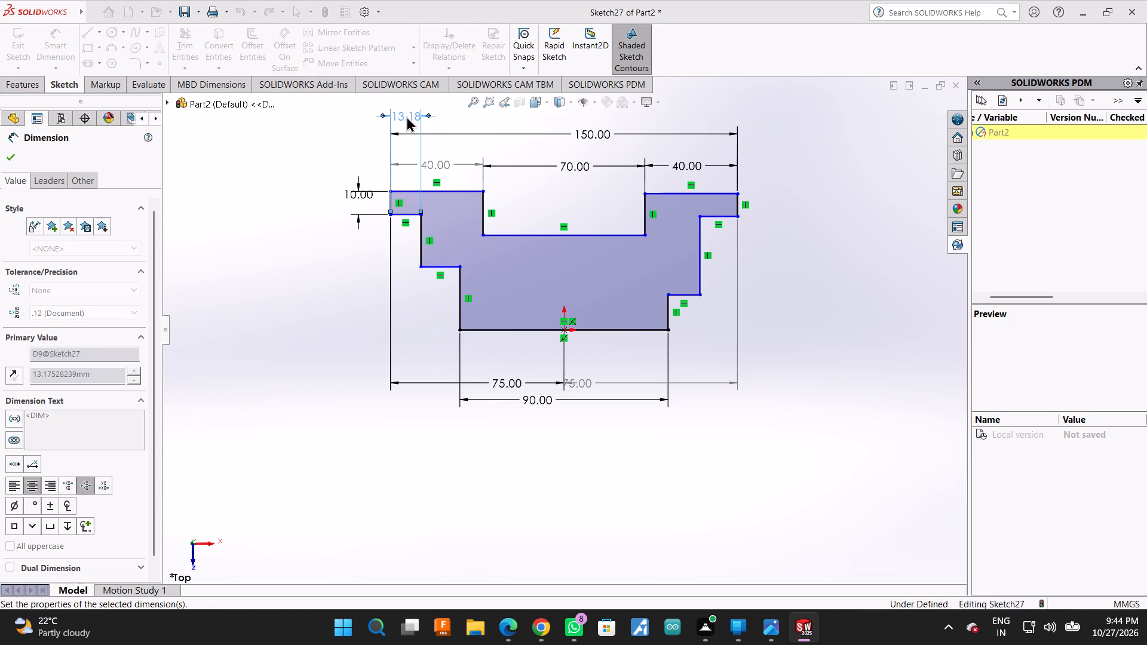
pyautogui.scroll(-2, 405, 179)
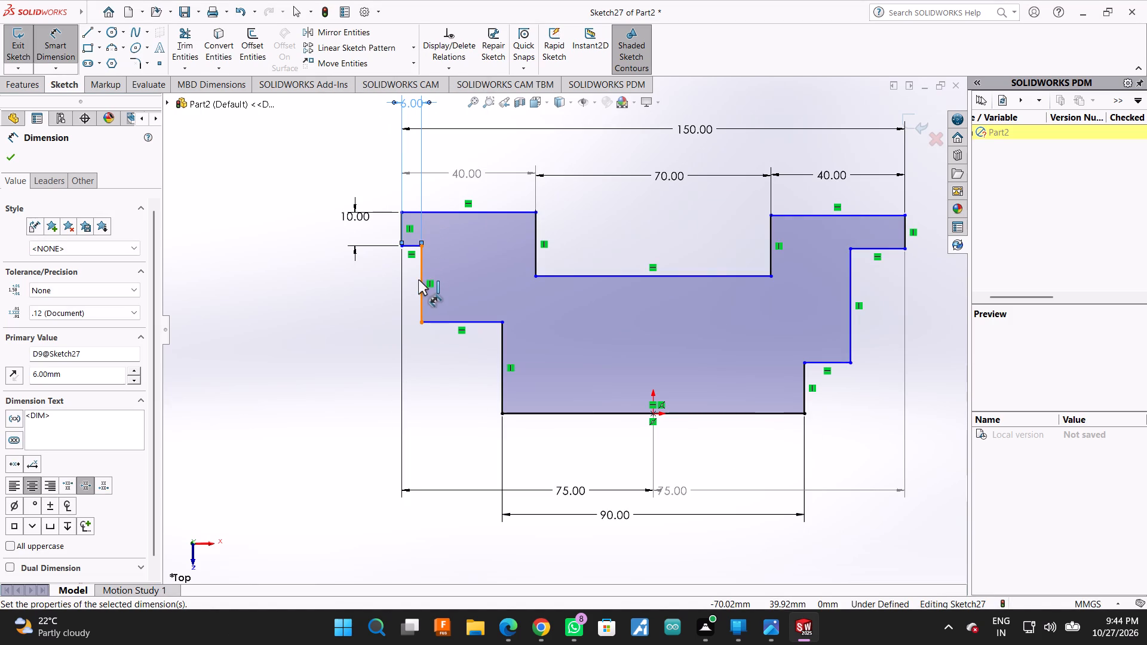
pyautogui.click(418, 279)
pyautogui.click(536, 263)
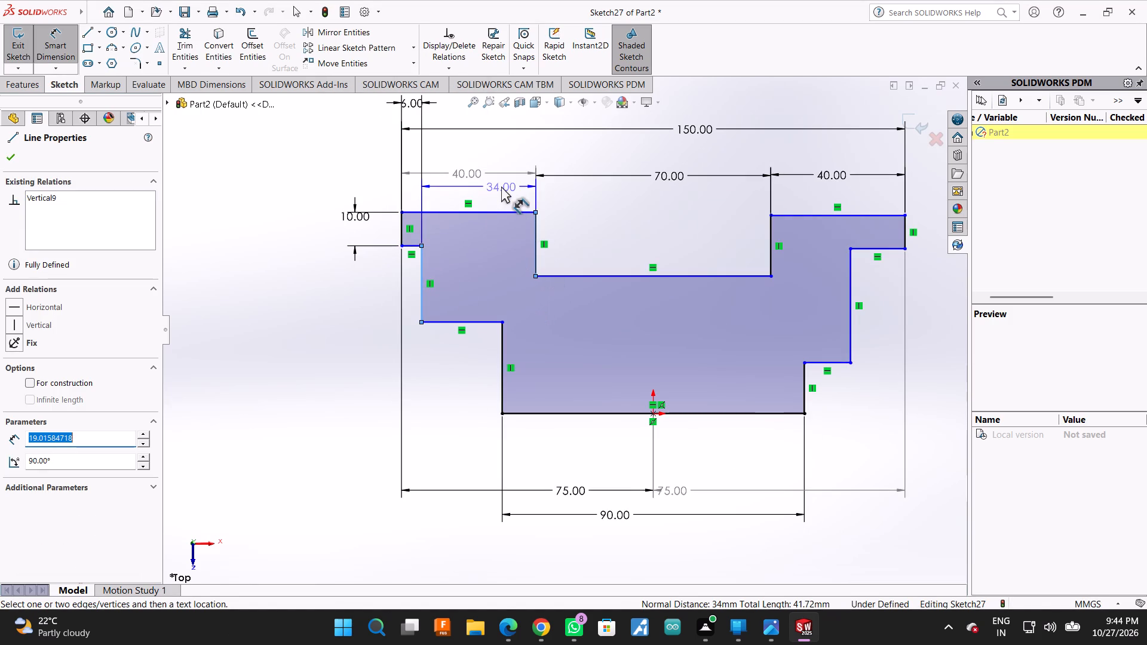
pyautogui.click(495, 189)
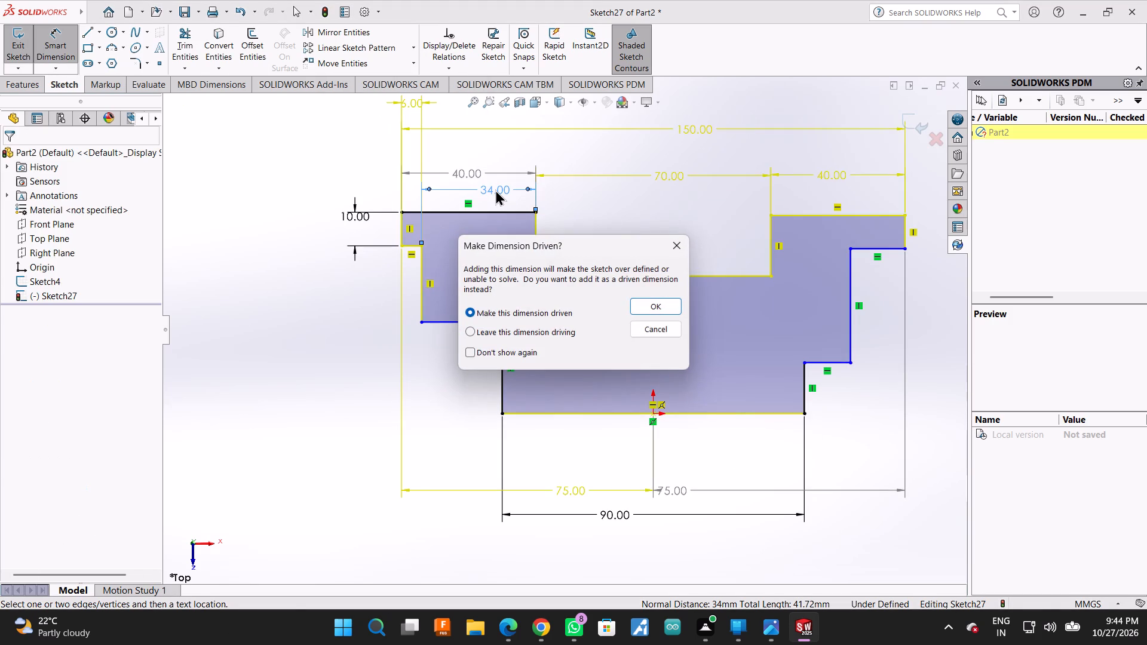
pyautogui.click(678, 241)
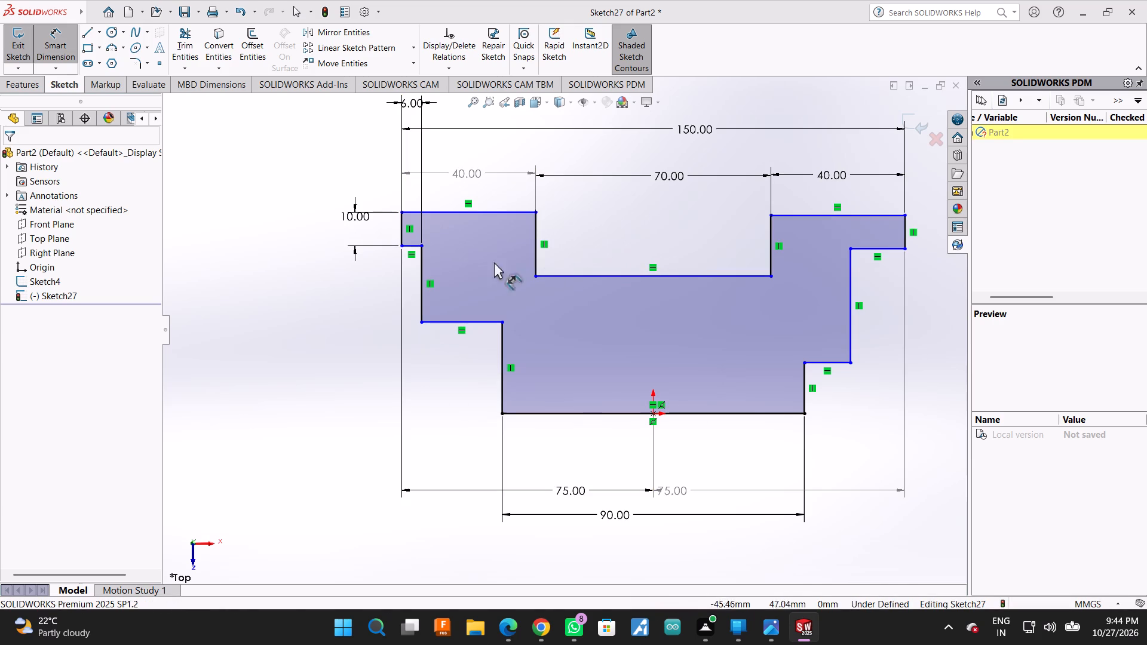
# Add a driven horizontal dimension between the notch's left vertical edge and the vertical edge below the upper-left flange.
pyautogui.click(536, 251)
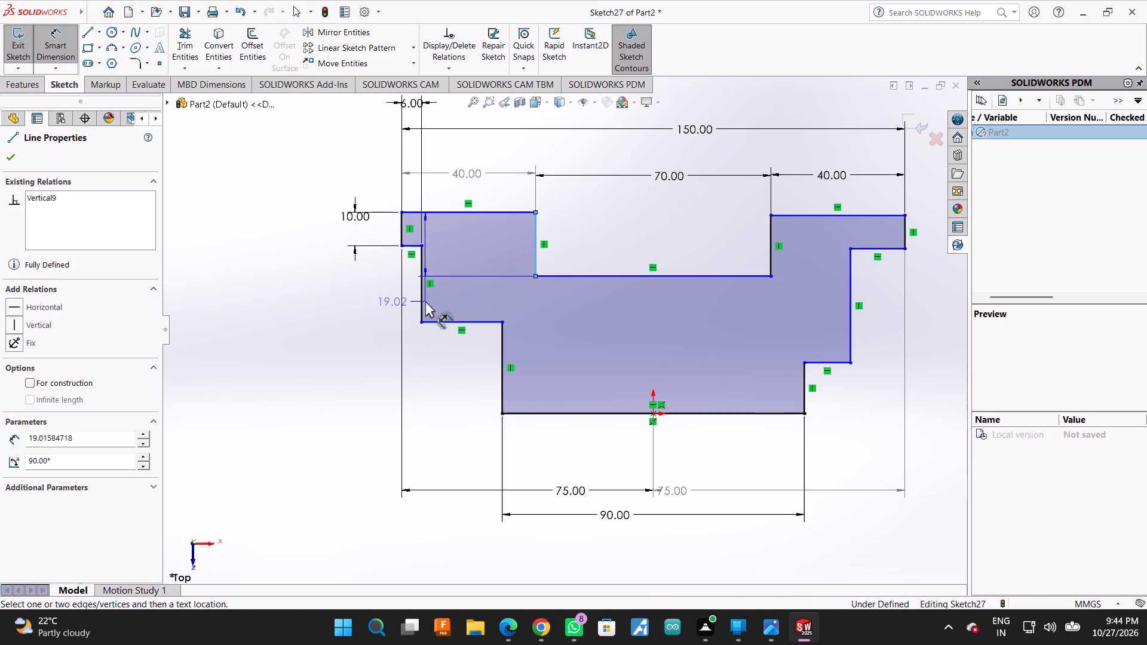
pyautogui.click(422, 300)
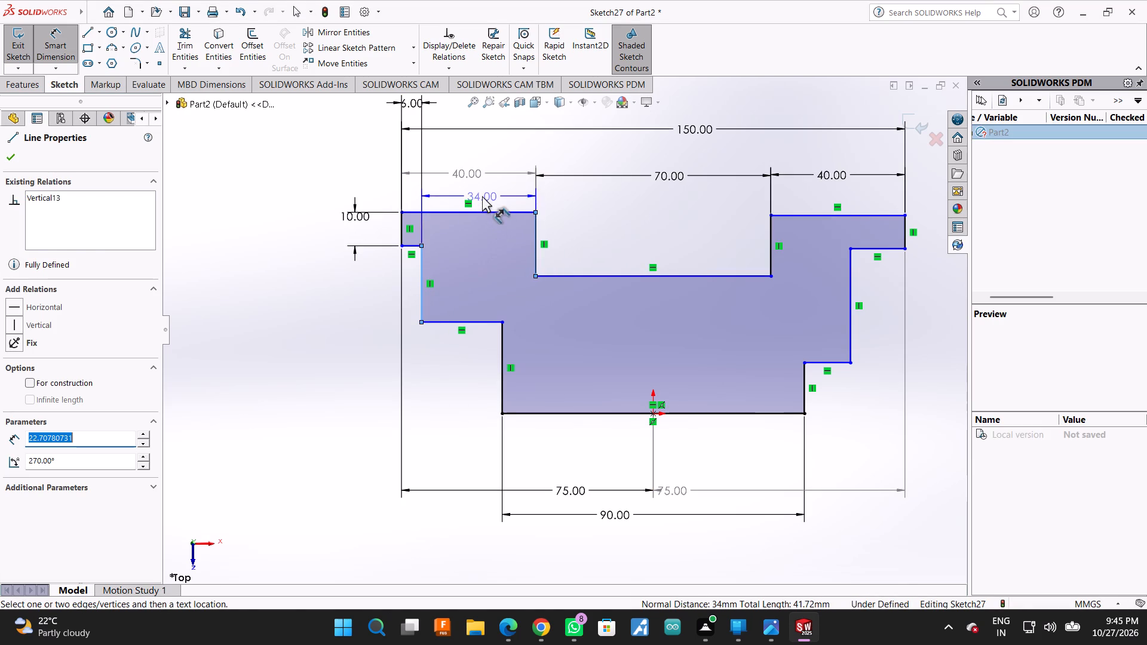
pyautogui.click(482, 196)
pyautogui.click(642, 302)
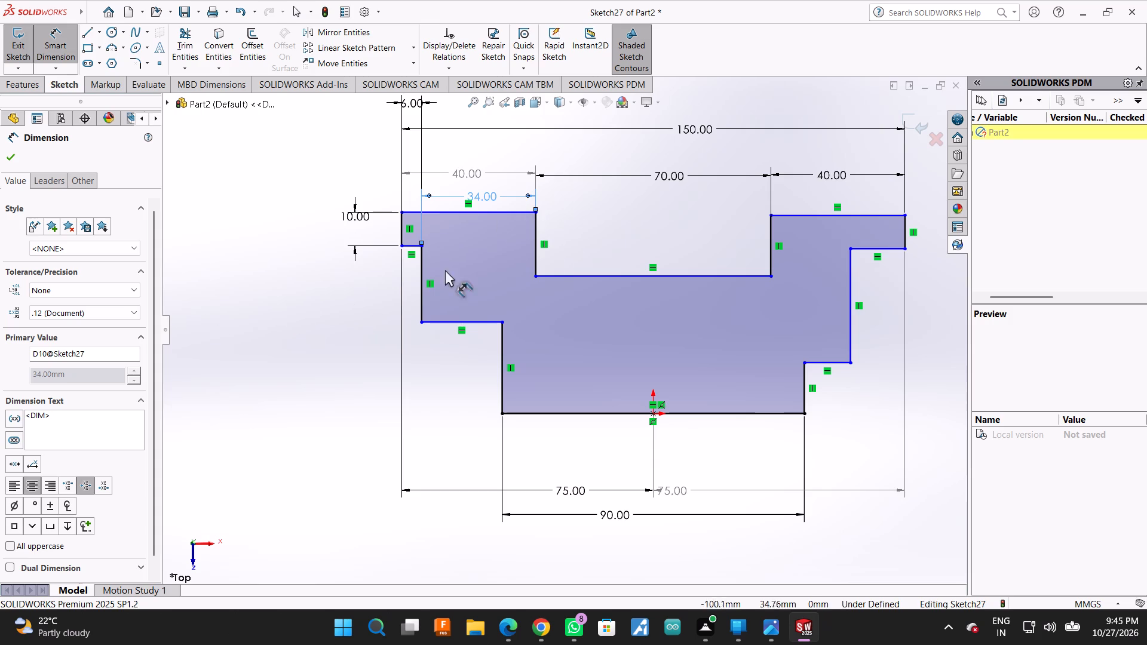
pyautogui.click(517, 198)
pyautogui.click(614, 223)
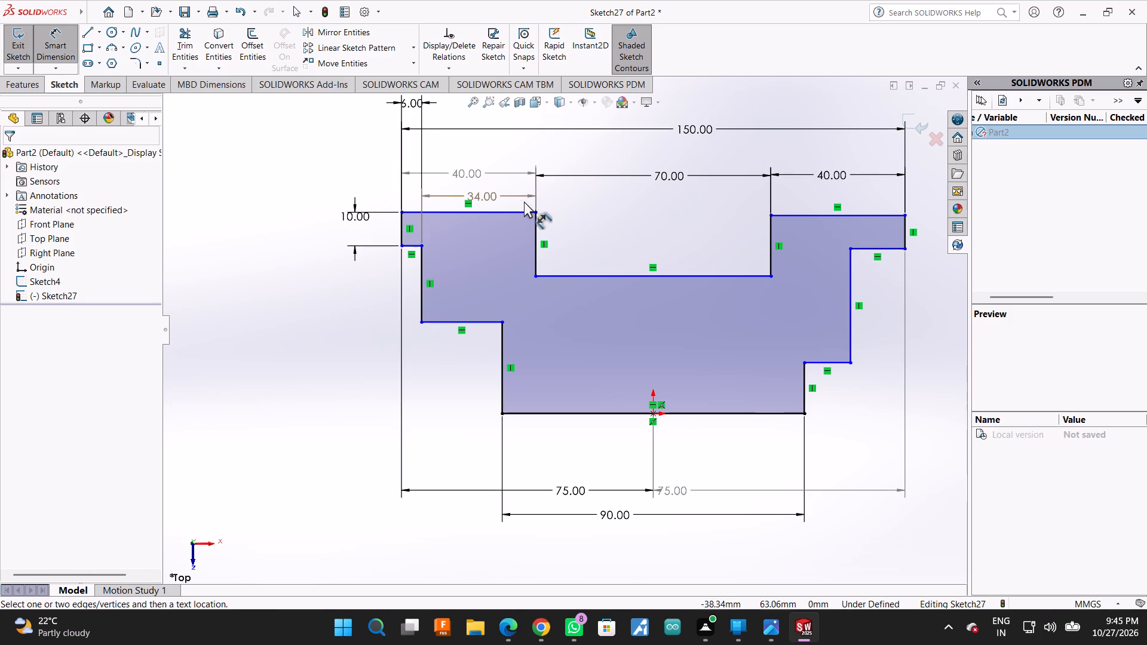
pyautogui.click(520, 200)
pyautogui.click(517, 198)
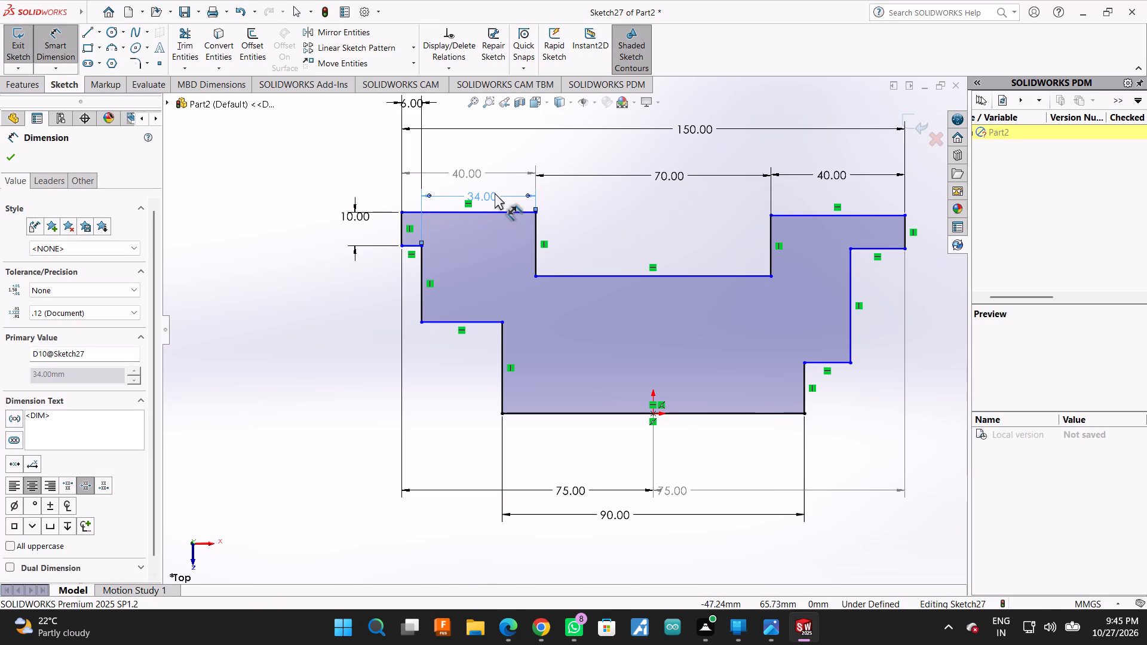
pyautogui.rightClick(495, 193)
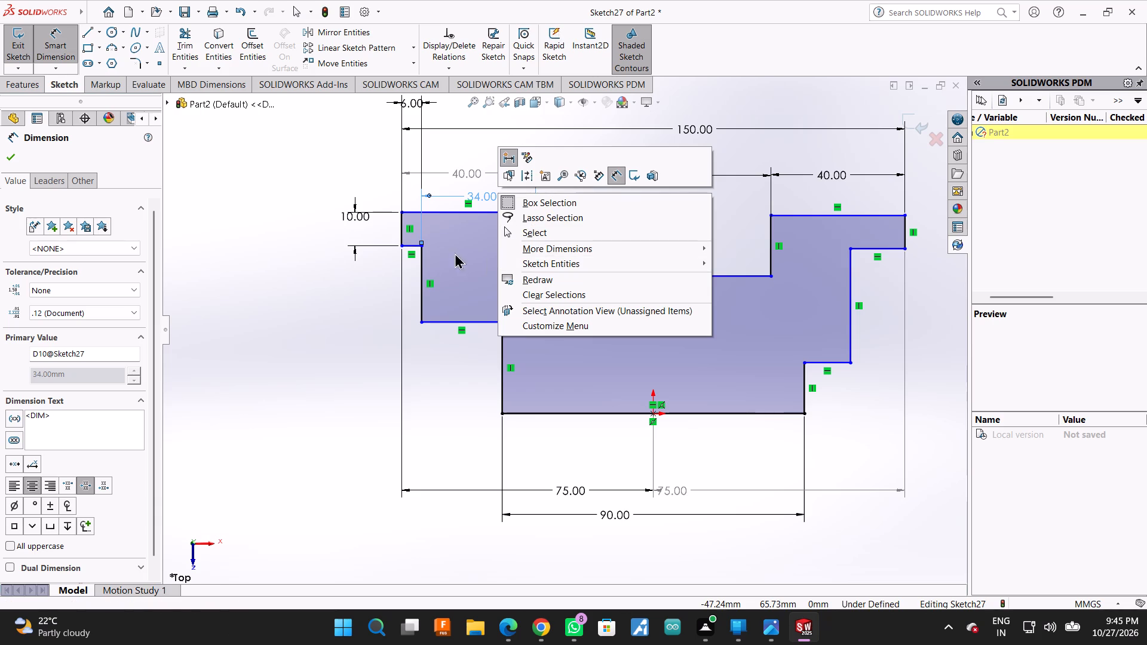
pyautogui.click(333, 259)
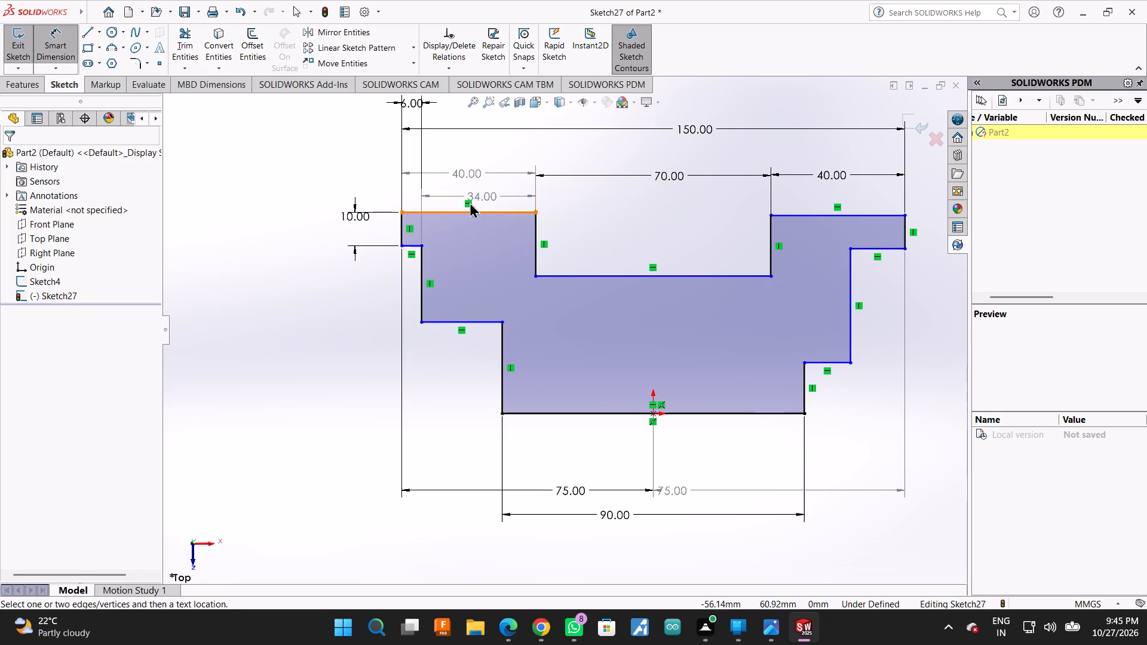
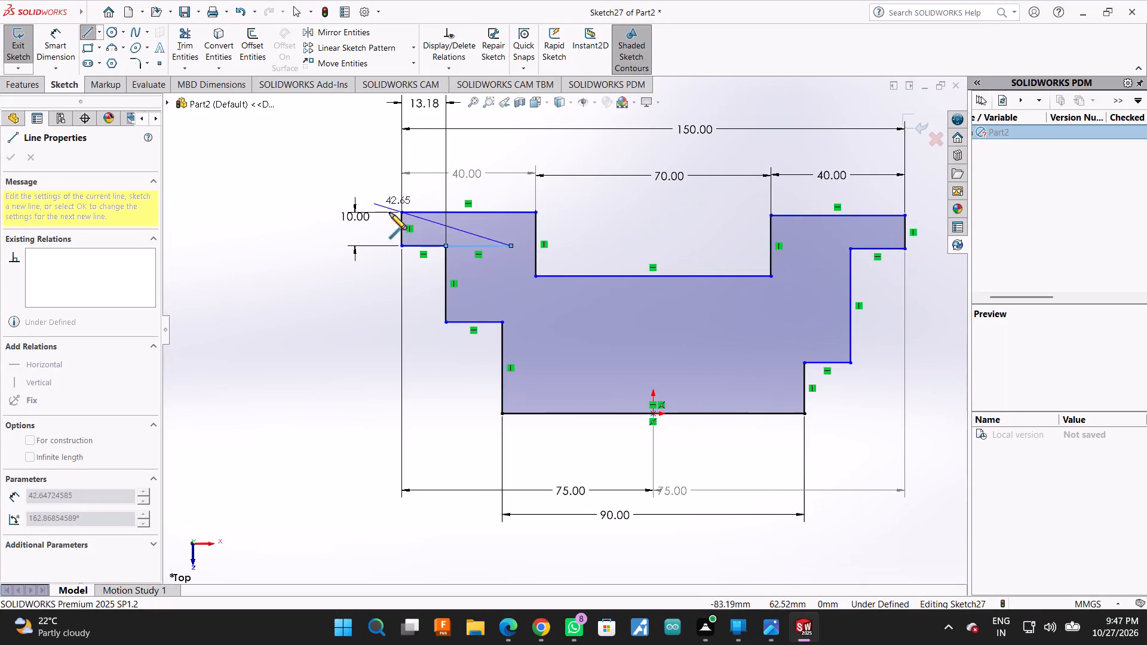
# Undo the extra horizontal line drawn inward from the step beneath the upper-left flange.
pyautogui.hotkey('ctrl', 'z')
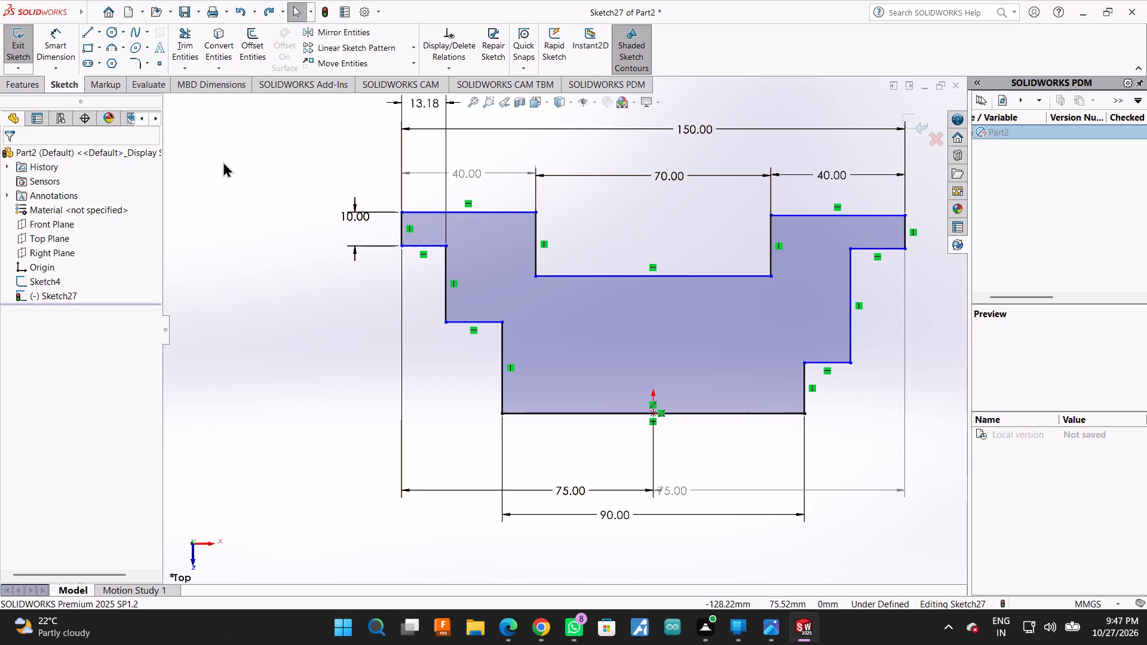
# Dimension the vertical distance from the profile's bottom edge to the upper-left flange's top edge to 88 mm.
pyautogui.click(54, 37)
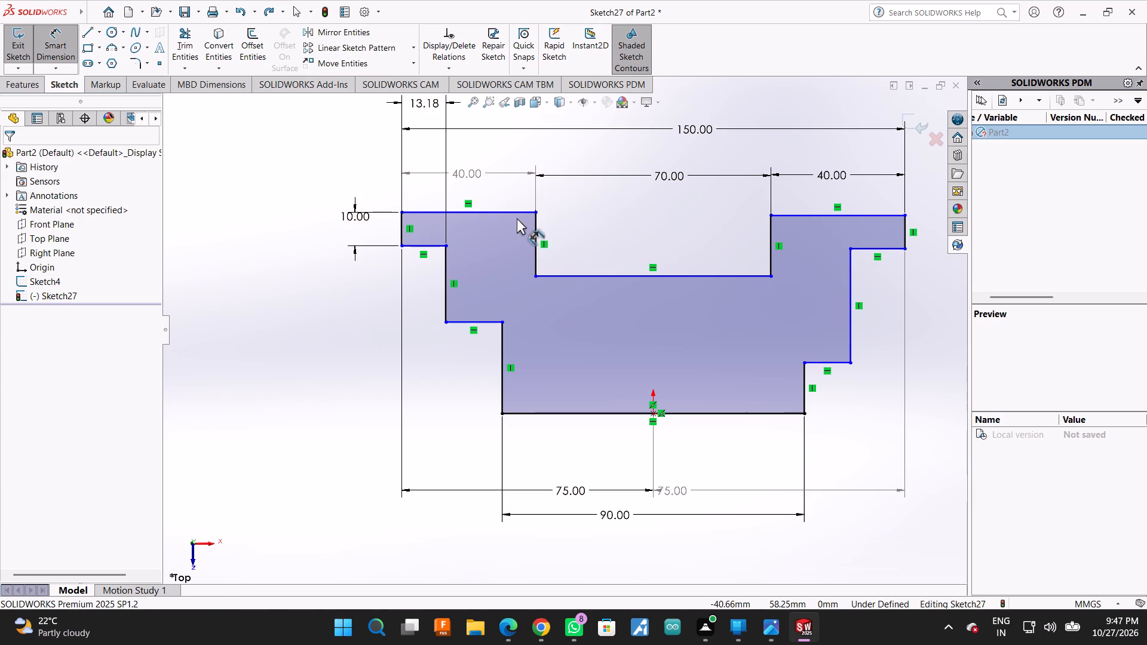
pyautogui.click(516, 213)
pyautogui.click(557, 411)
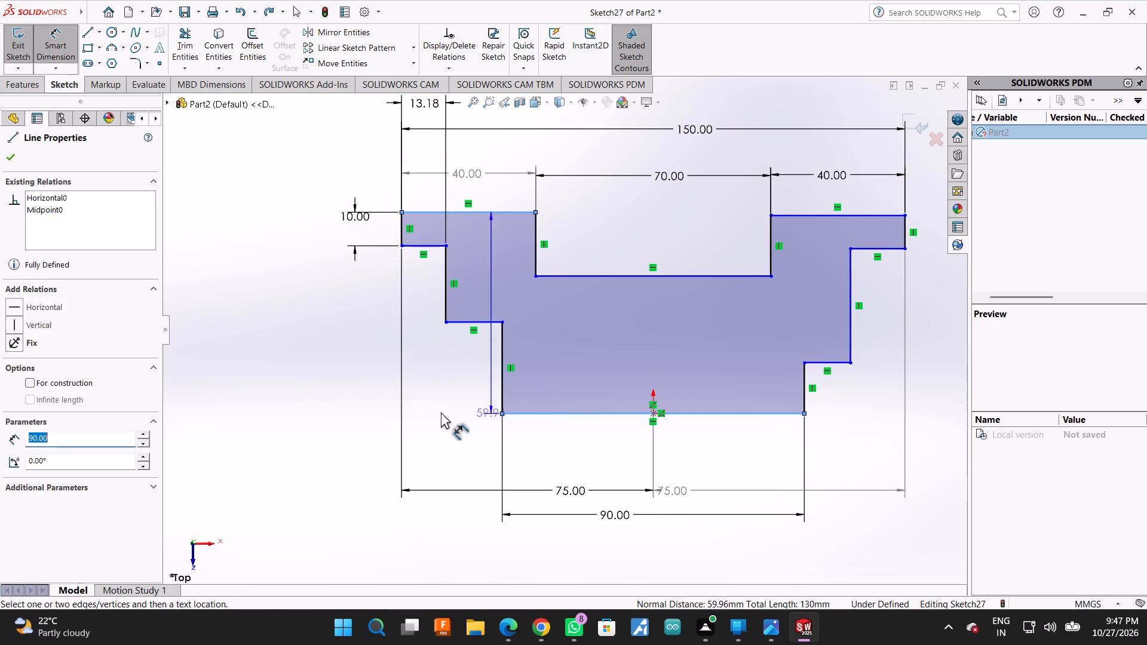
pyautogui.click(287, 340)
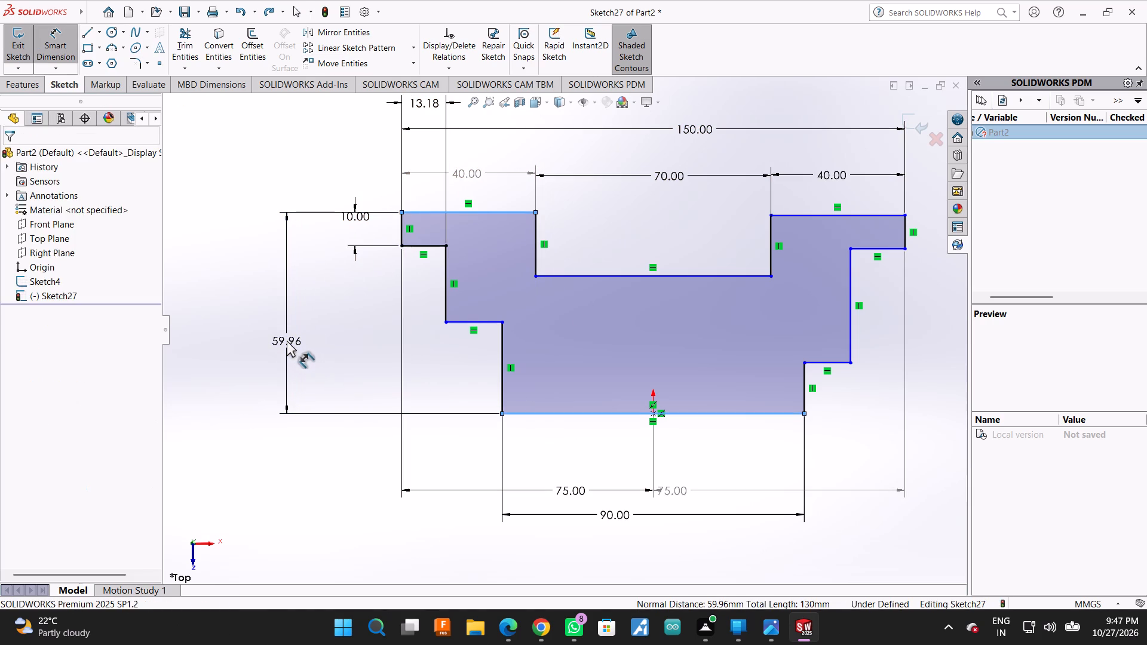
pyautogui.write('88')
pyautogui.press('Return')
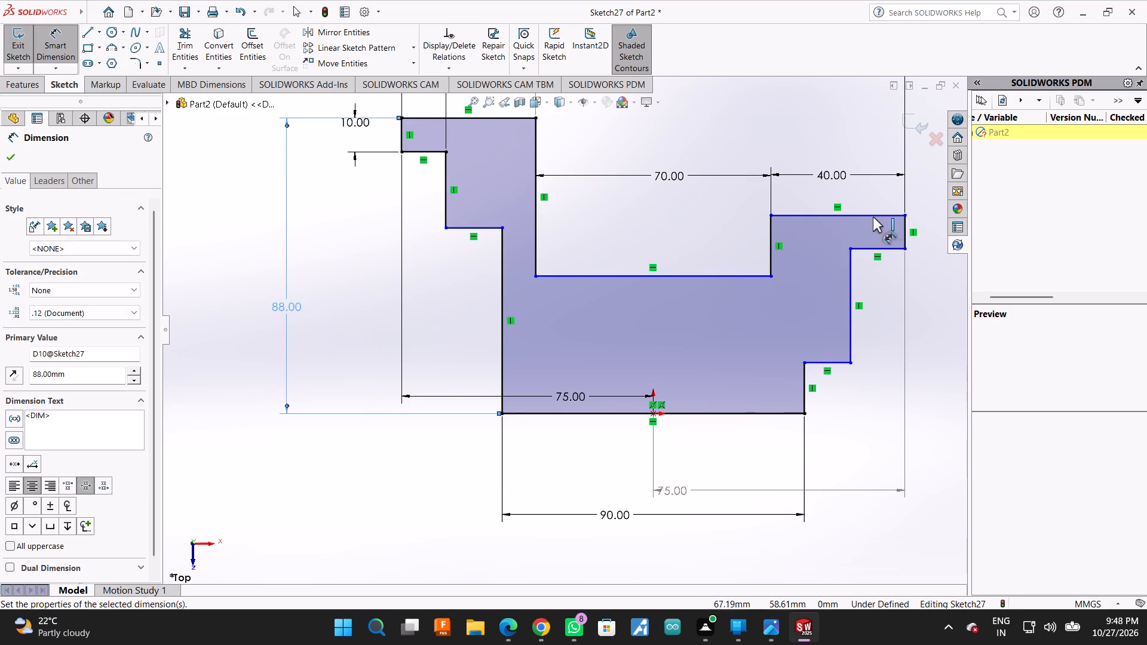
# Dimension the vertical distance from the profile's bottom edge to the upper-right flange's top edge to 88 mm.
pyautogui.click(847, 213)
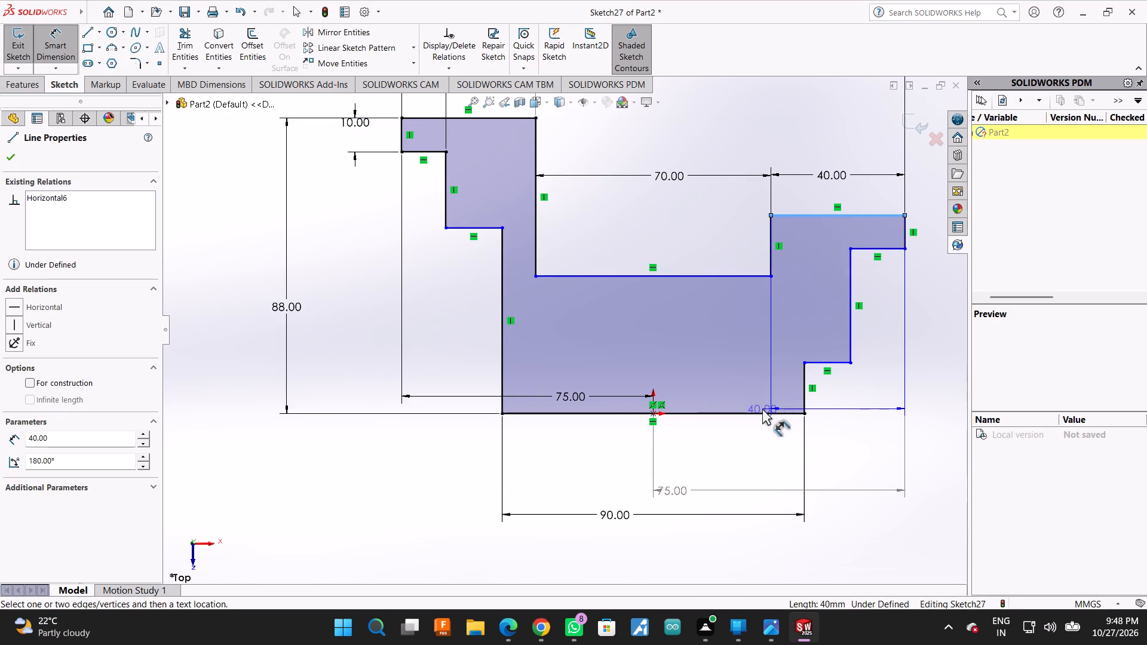
pyautogui.click(763, 411)
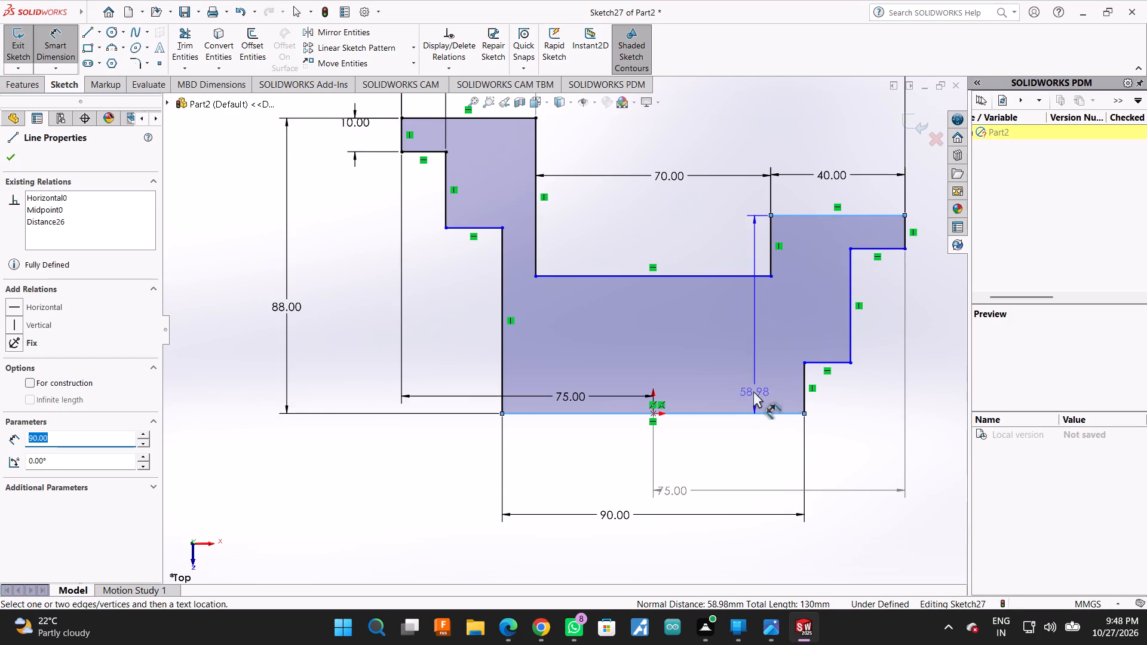
pyautogui.scroll(2, 753, 391)
pyautogui.click(867, 349)
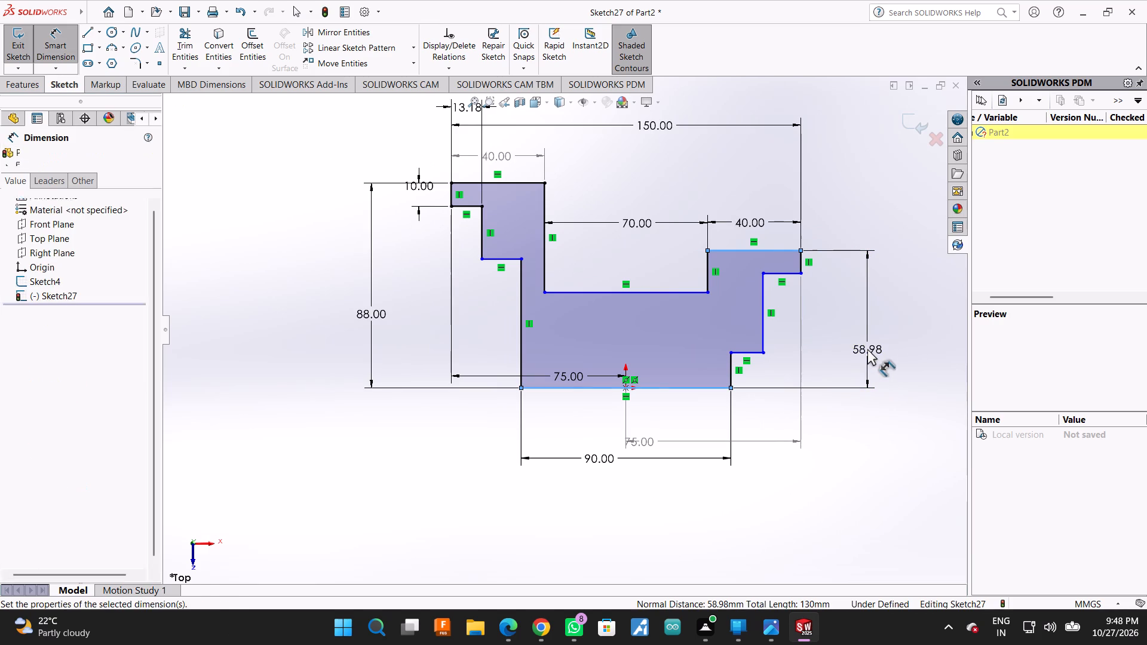
pyautogui.write('88')
pyautogui.press('Return')
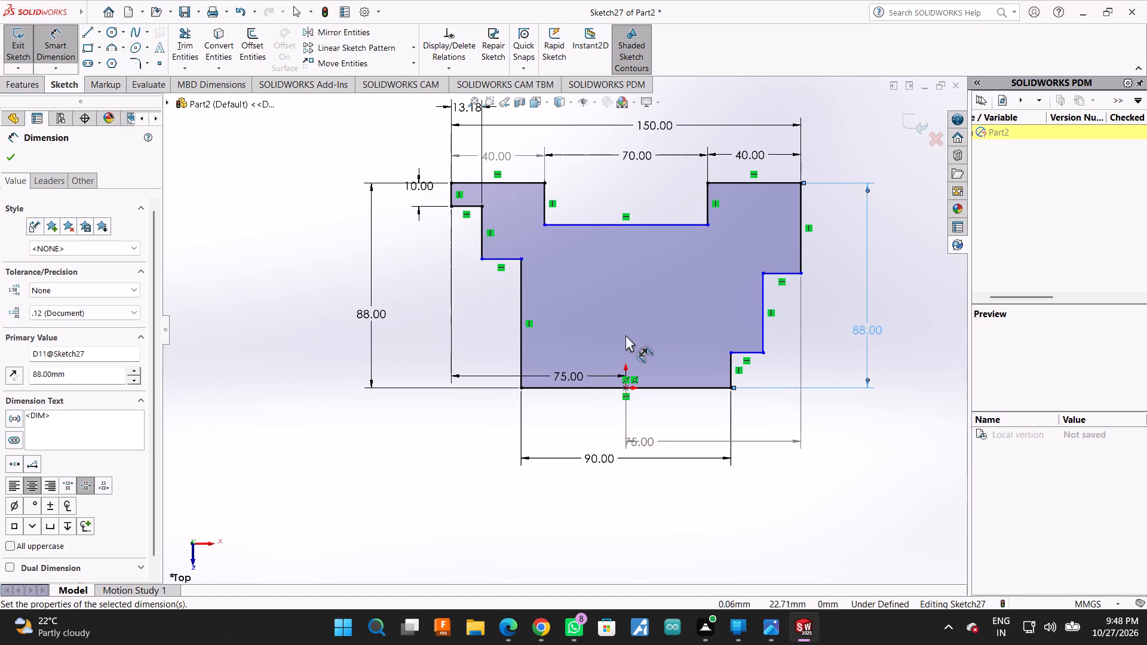
pyautogui.scroll(-2, 660, 205)
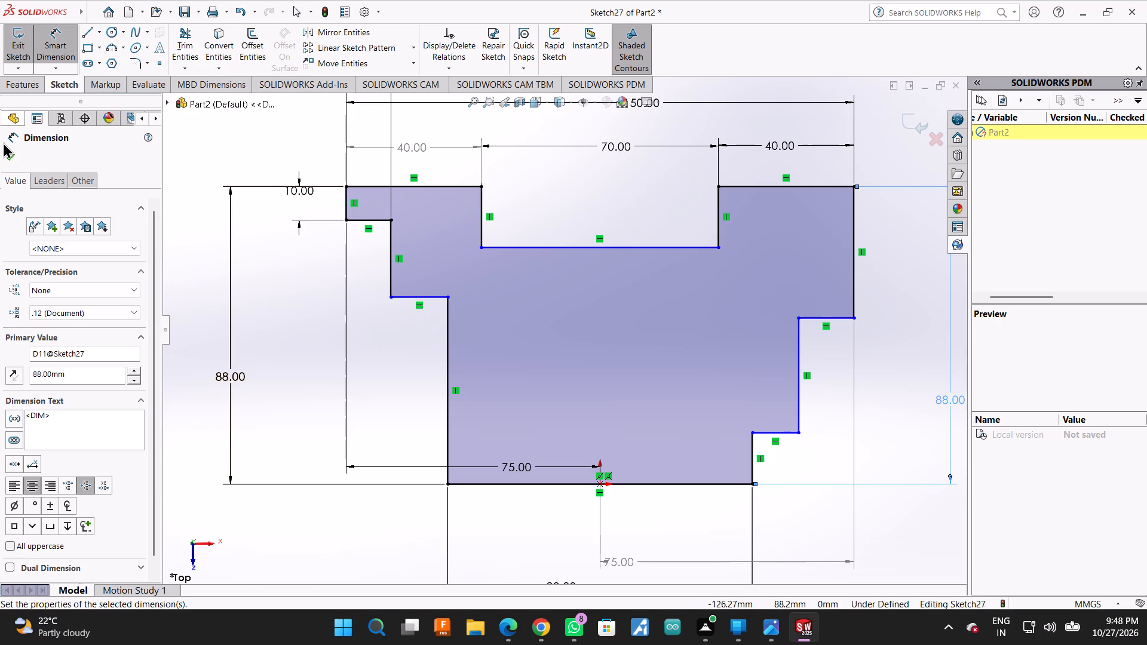
pyautogui.click(8, 148)
pyautogui.click(9, 154)
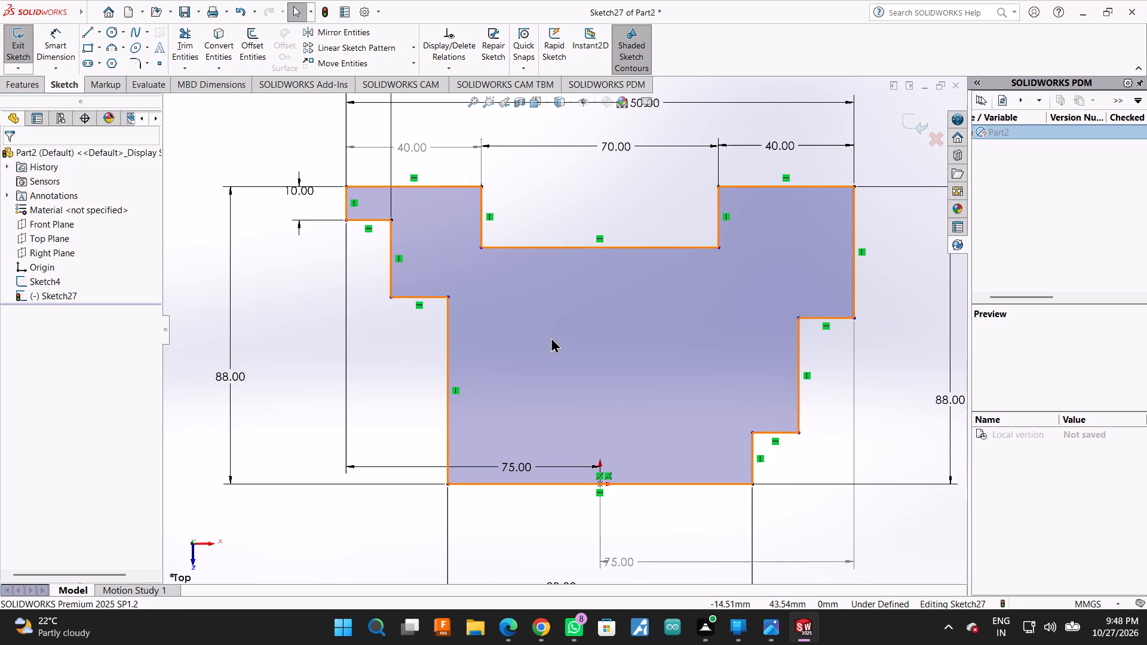
# Set the existing dimension of the short horizontal step line beneath the upper-left flange to 6 mm.
pyautogui.scroll(2, 551, 337)
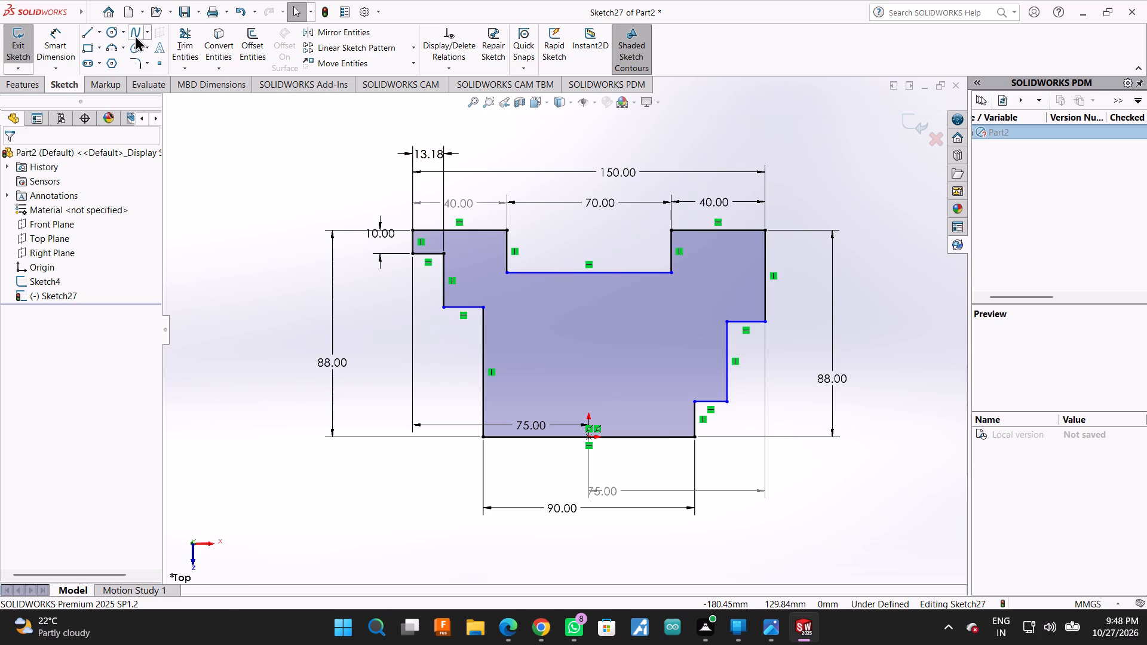
pyautogui.click(72, 30)
pyautogui.scroll(-2, 434, 296)
pyautogui.scroll(1, 434, 296)
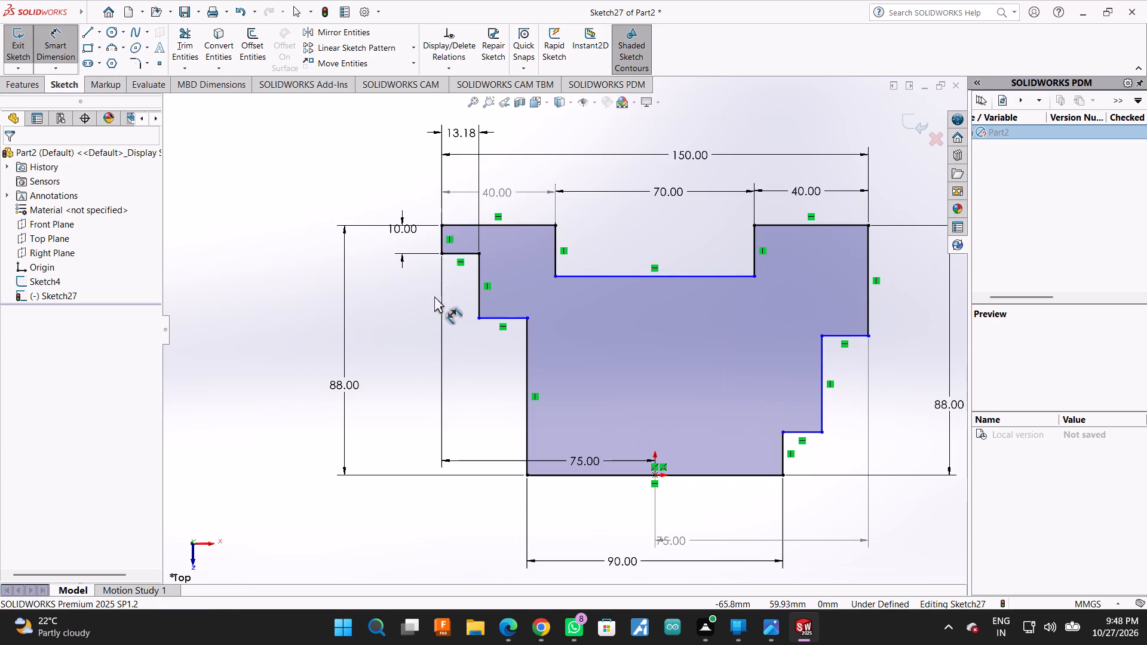
pyautogui.click(462, 130)
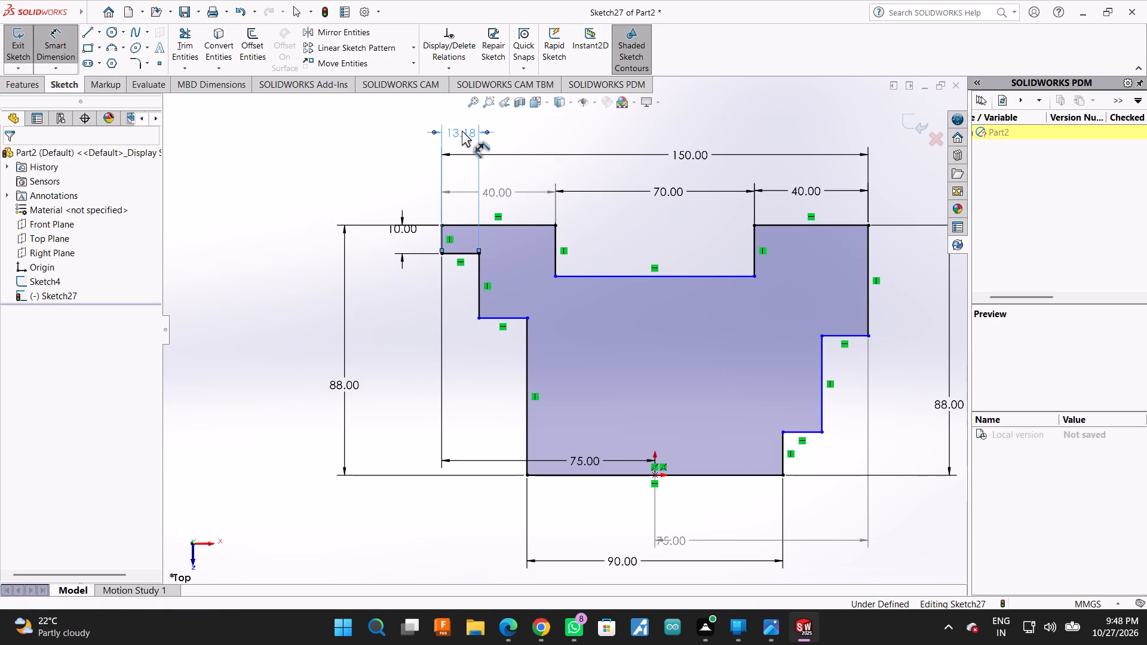
pyautogui.click(462, 130)
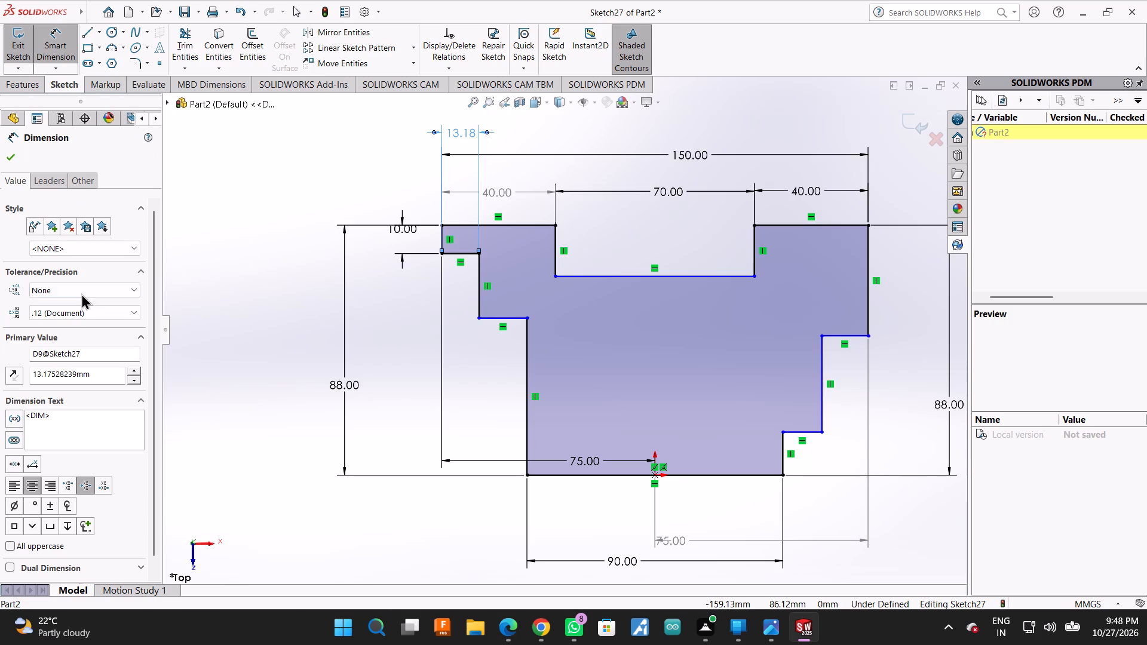
pyautogui.doubleClick(53, 372)
pyautogui.press('6')
pyautogui.press('Return')
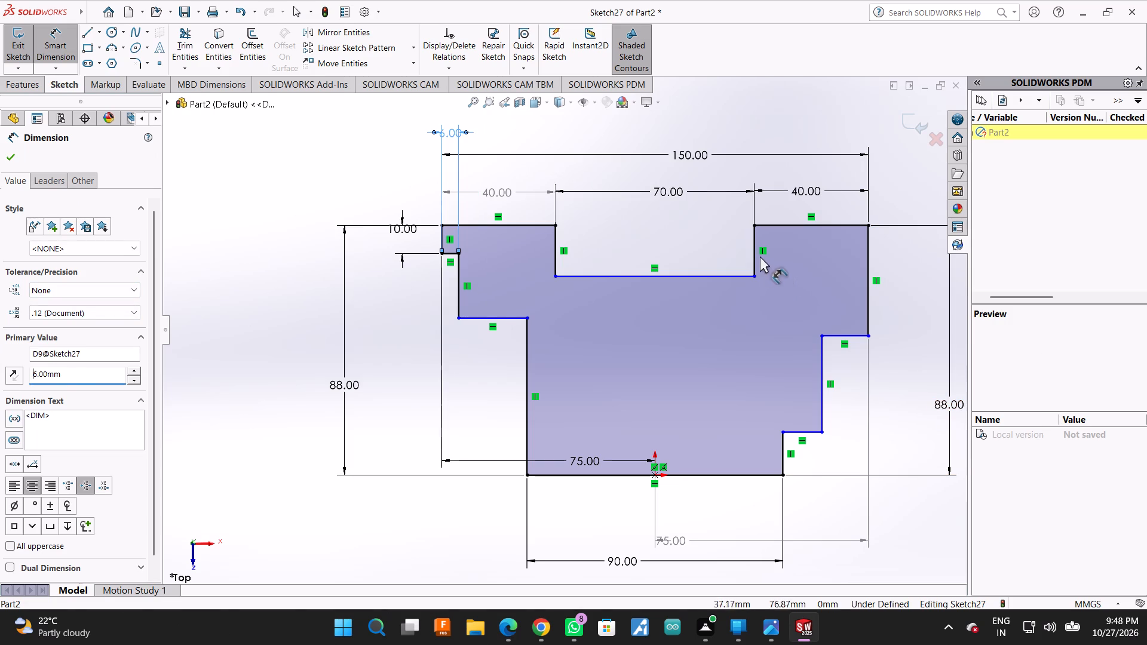
# Dimension the outer vertical edge of the upper-right flange to 10 mm.
pyautogui.click(866, 260)
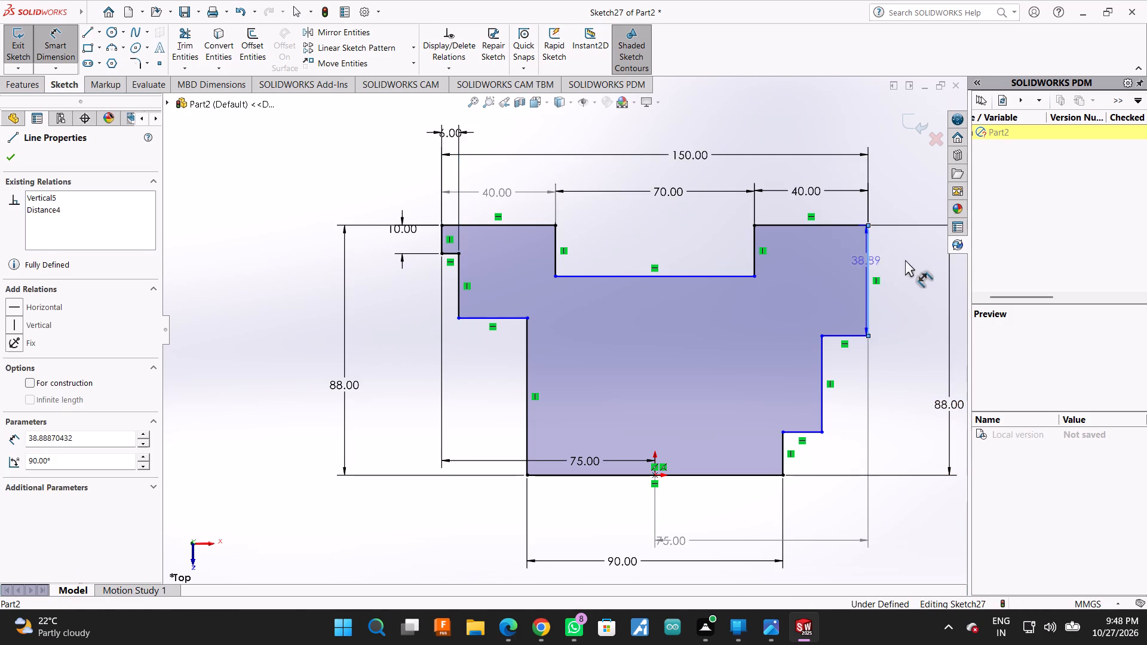
pyautogui.click(918, 260)
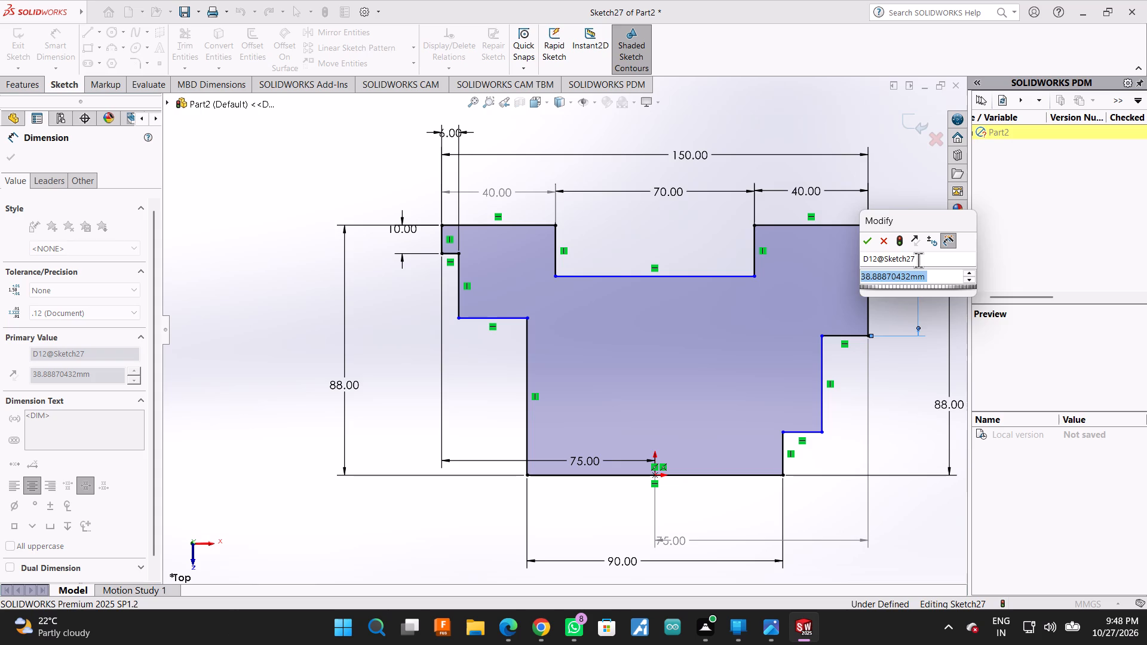
pyautogui.write('10')
pyautogui.press('Return')
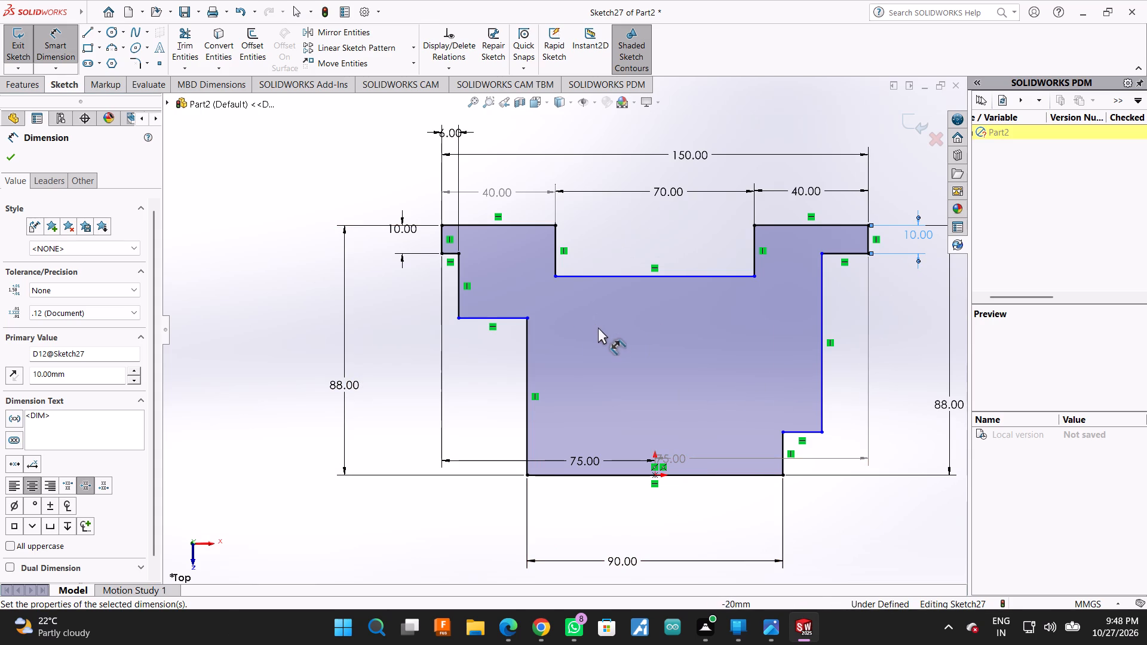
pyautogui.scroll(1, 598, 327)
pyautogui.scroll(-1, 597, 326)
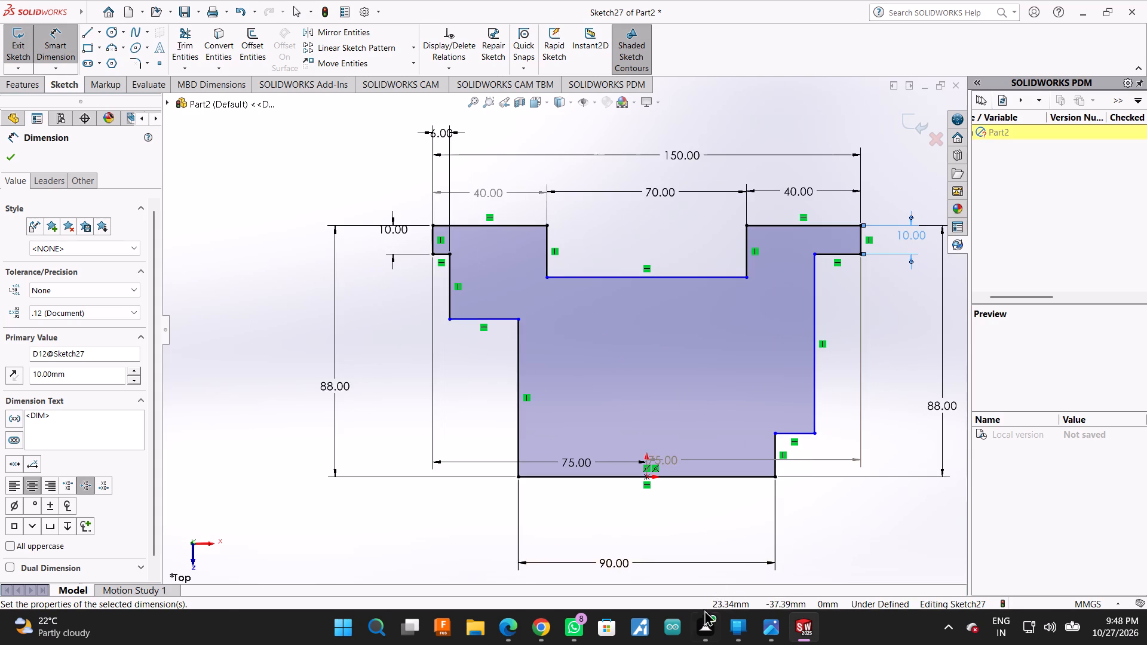
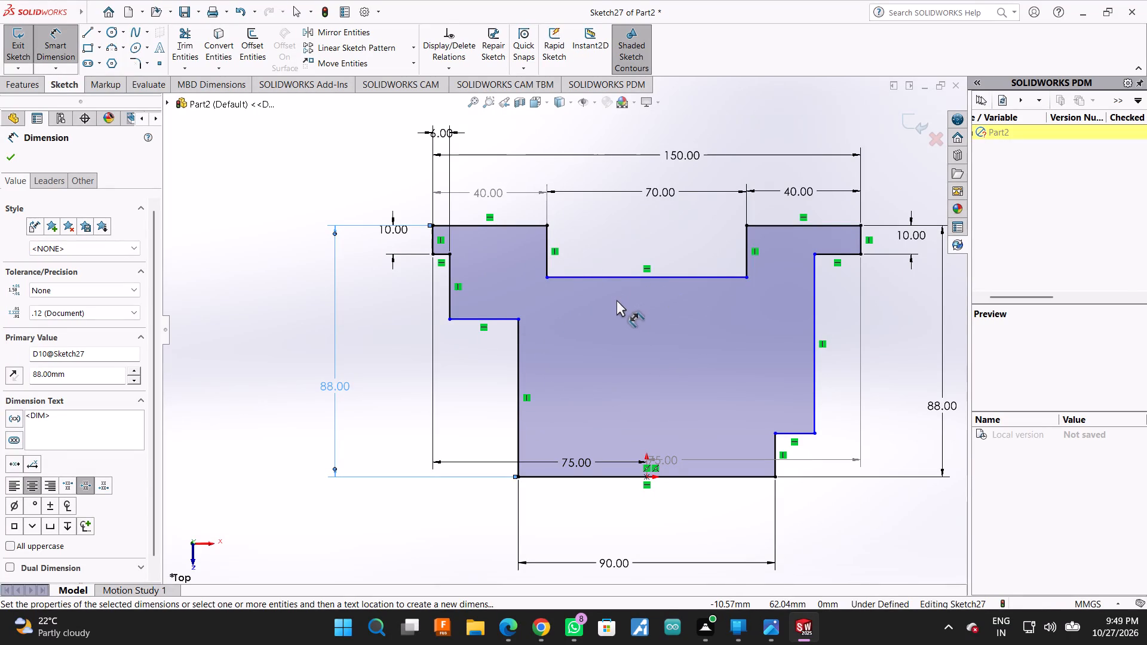
# Dimension the vertical edge rising from the profile's bottom-left corner to the step to 28 mm.
pyautogui.scroll(1, 563, 330)
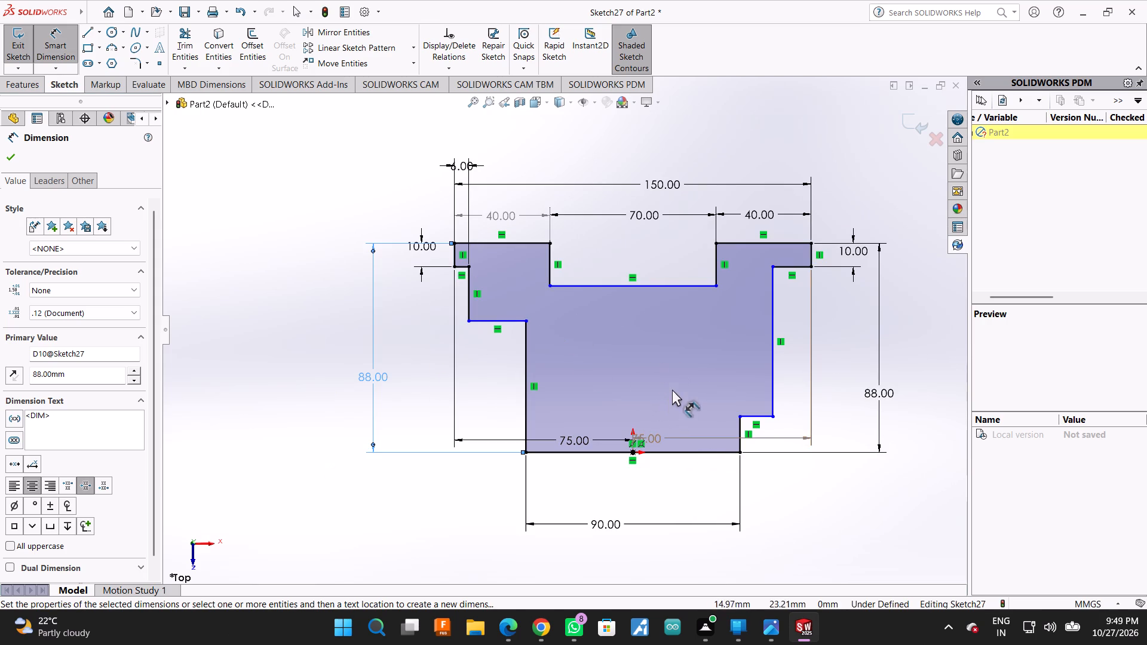
pyautogui.click(530, 382)
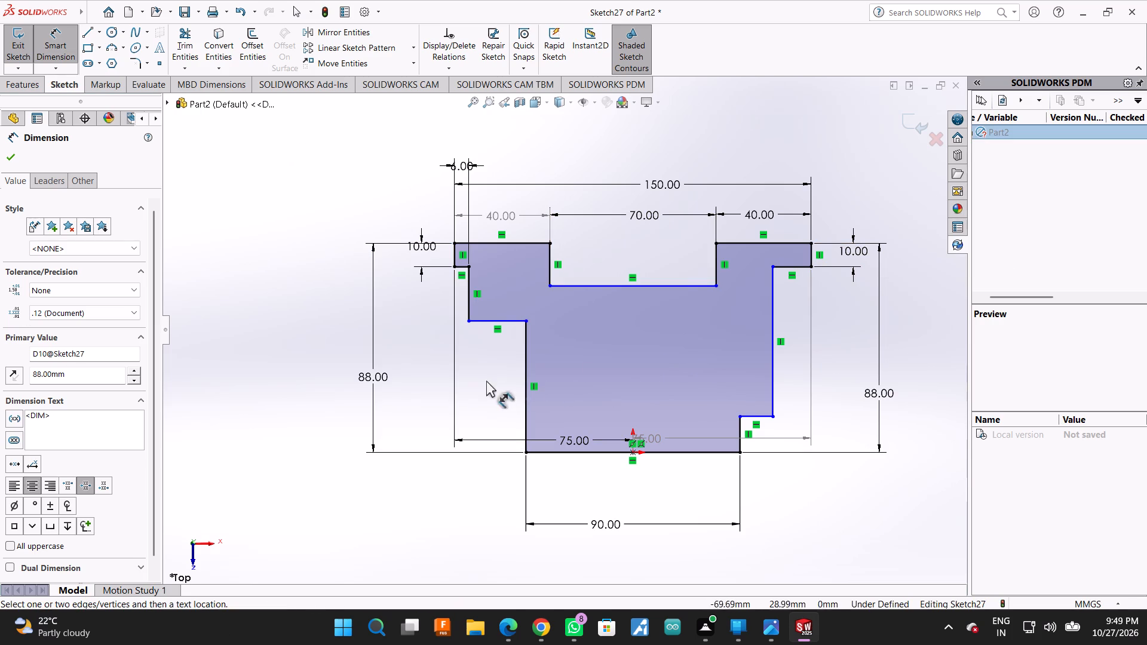
pyautogui.click(50, 36)
pyautogui.click(528, 392)
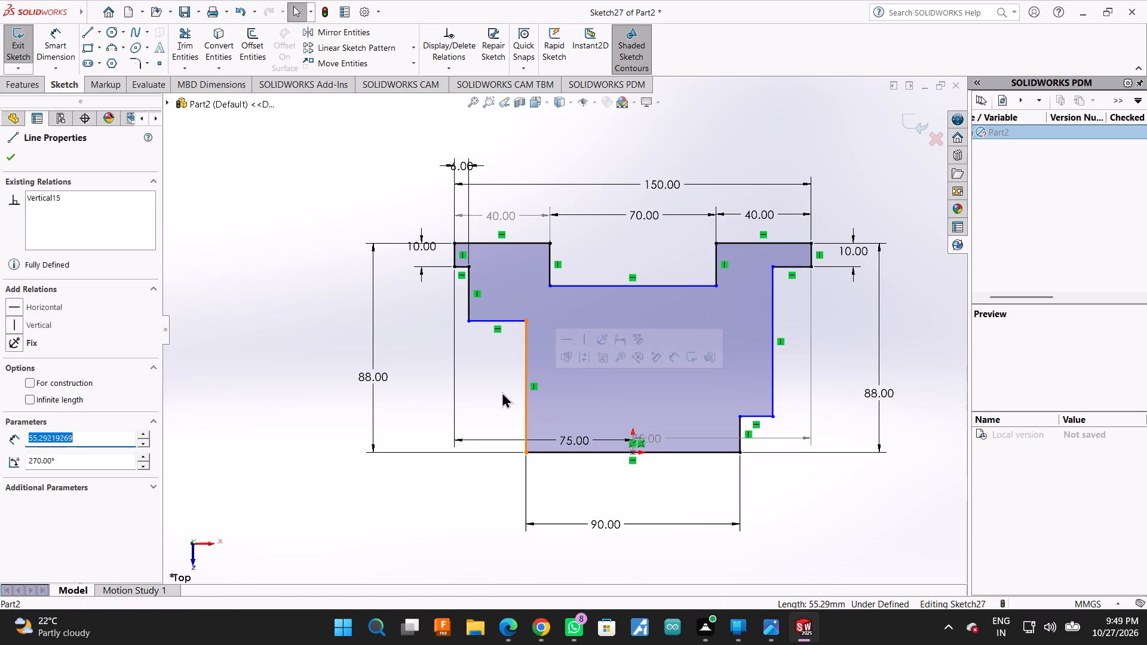
pyautogui.moveTo(525, 398); pyautogui.dragTo(519, 395)
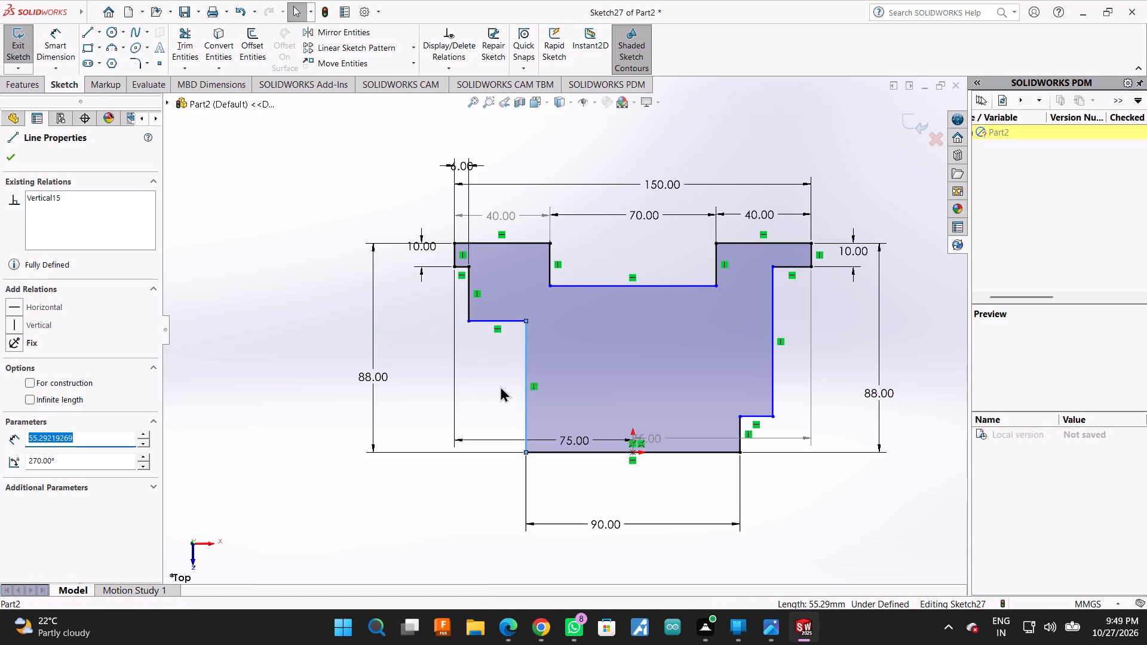
pyautogui.click(57, 45)
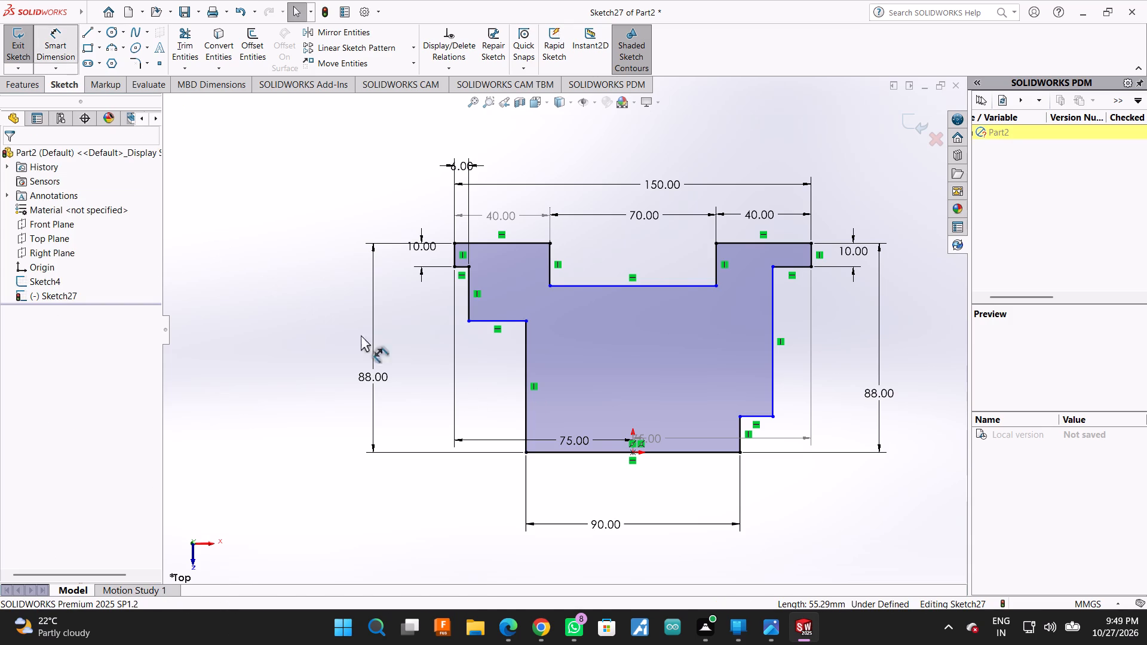
pyautogui.click(528, 381)
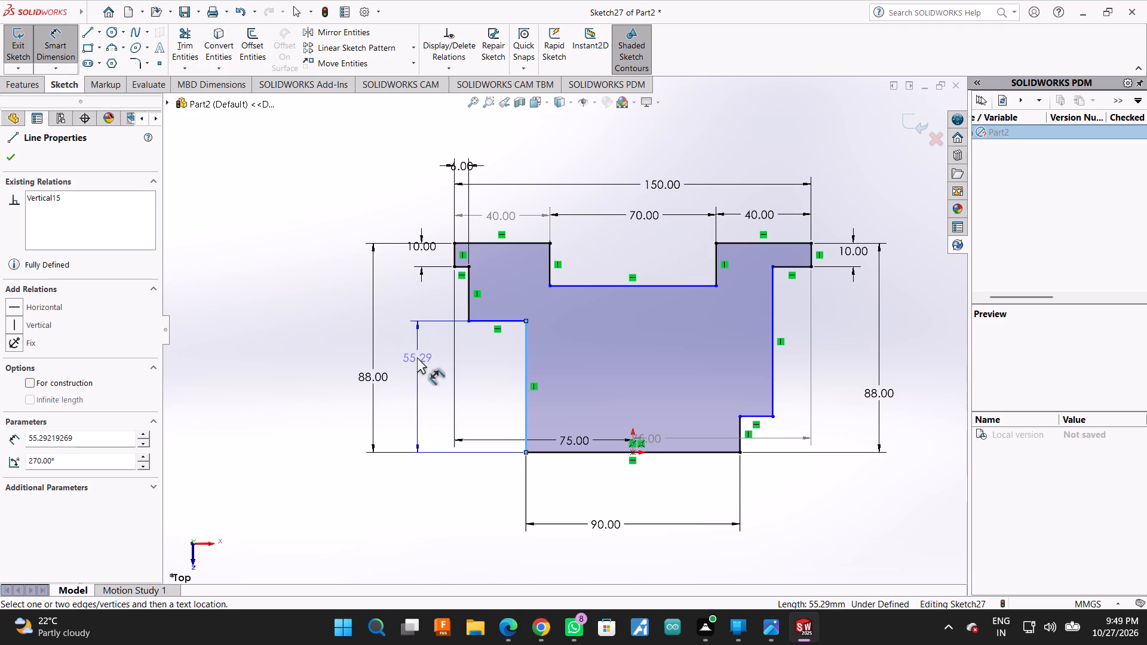
pyautogui.click(417, 357)
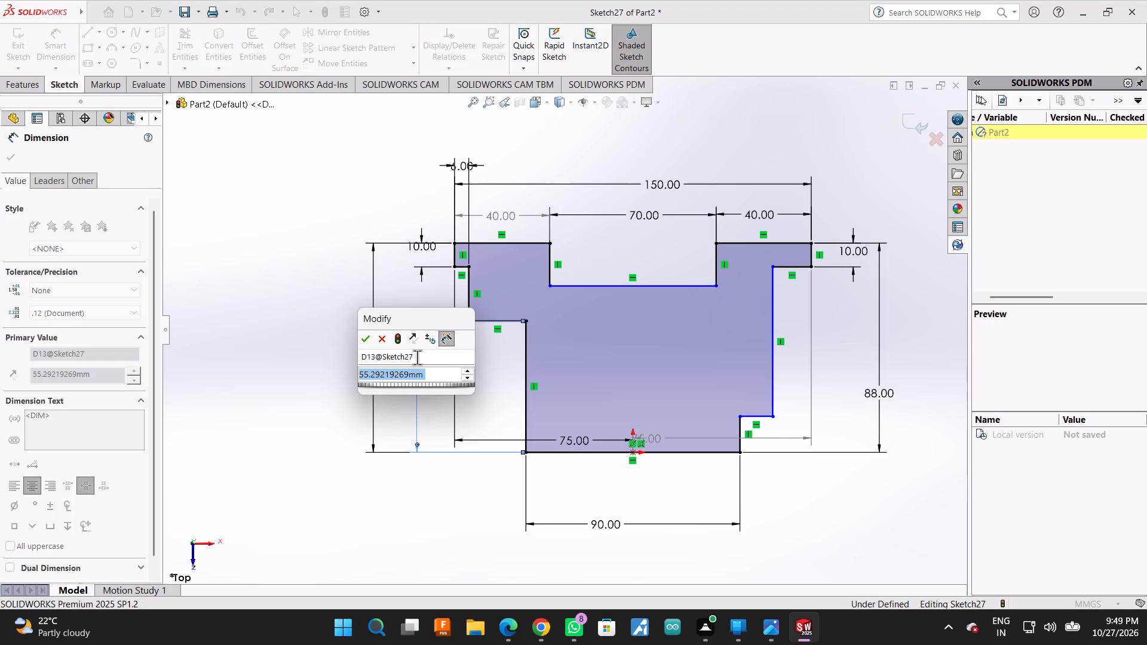
pyautogui.write('28')
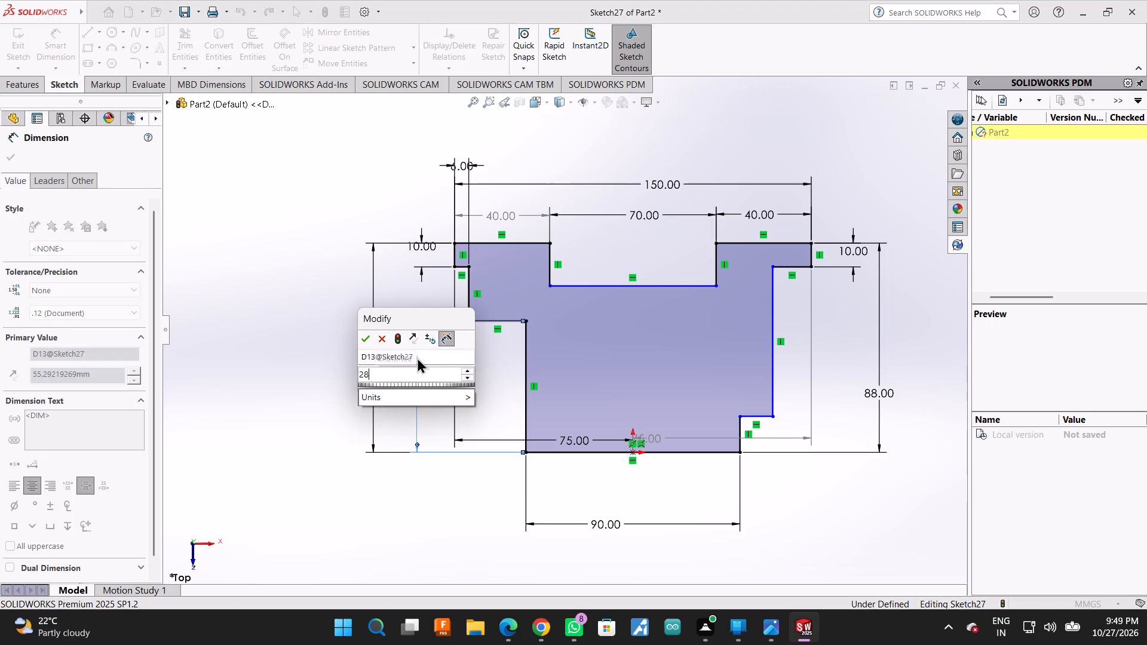
pyautogui.press('Return')
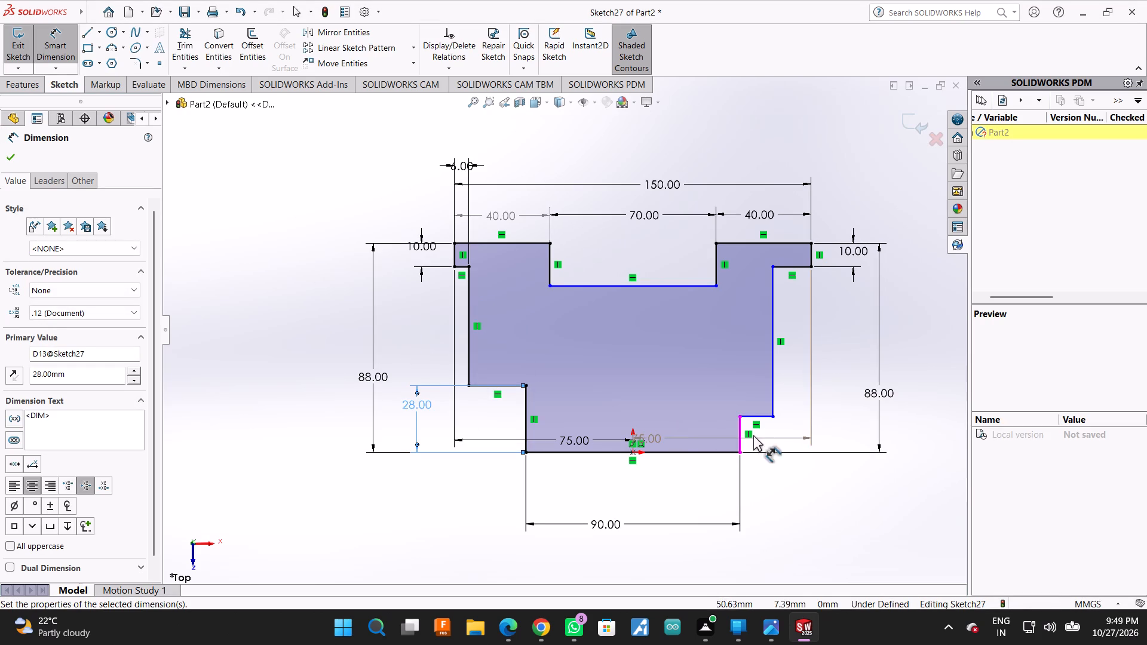
# Dimension the vertical edge rising from the profile's bottom-right corner to the step to 28 mm.
pyautogui.click(740, 431)
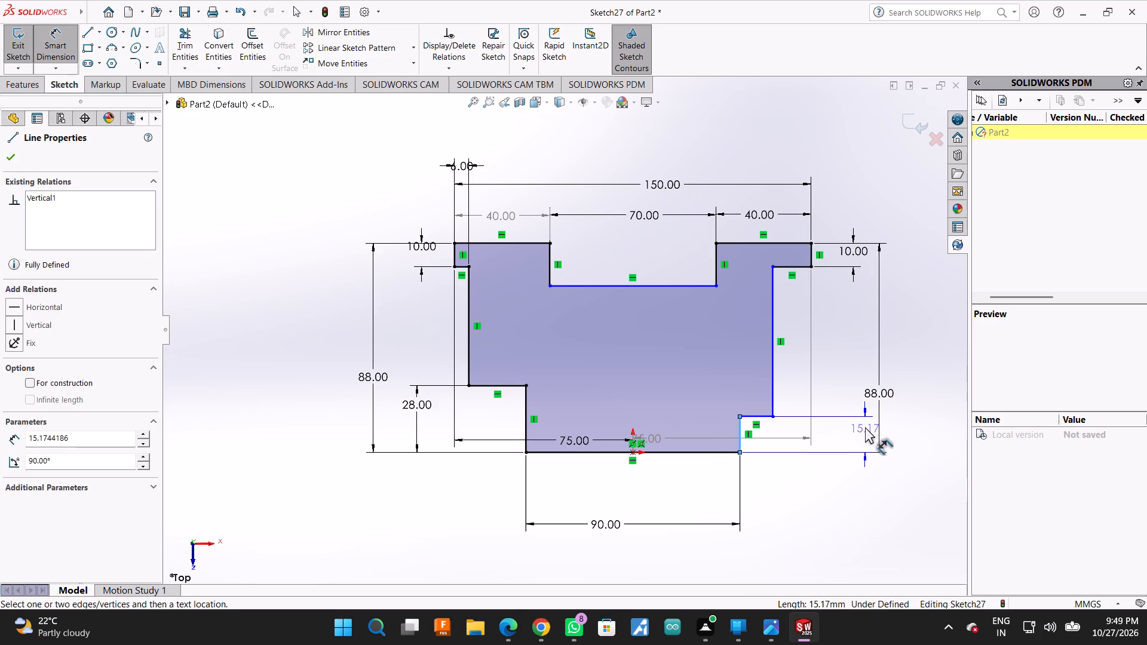
pyautogui.click(853, 429)
pyautogui.press('2')
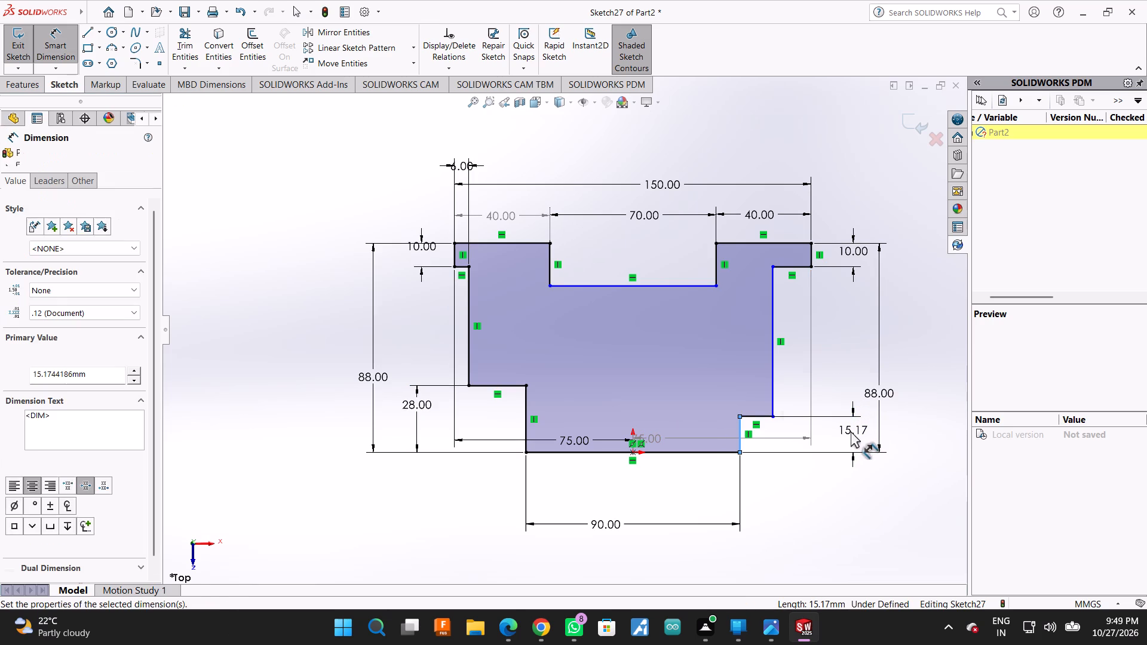
pyautogui.press('8')
pyautogui.press('Return')
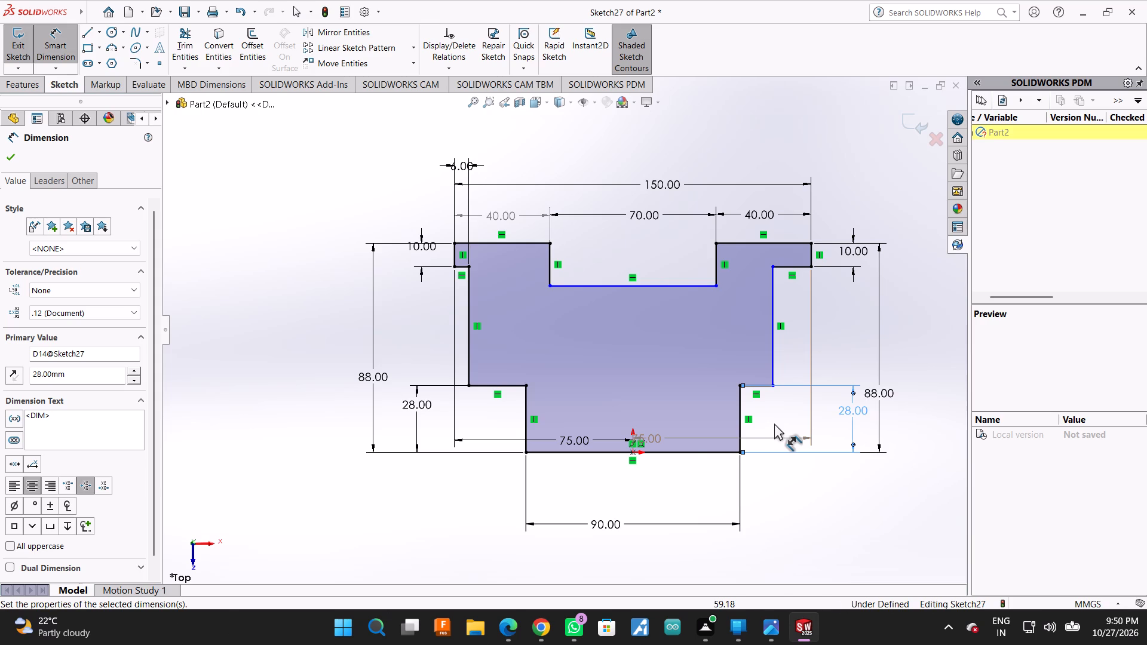
# Add a driven dimension to the profile's right vertical edge between the upper-right flange and the lower step.
pyautogui.click(467, 328)
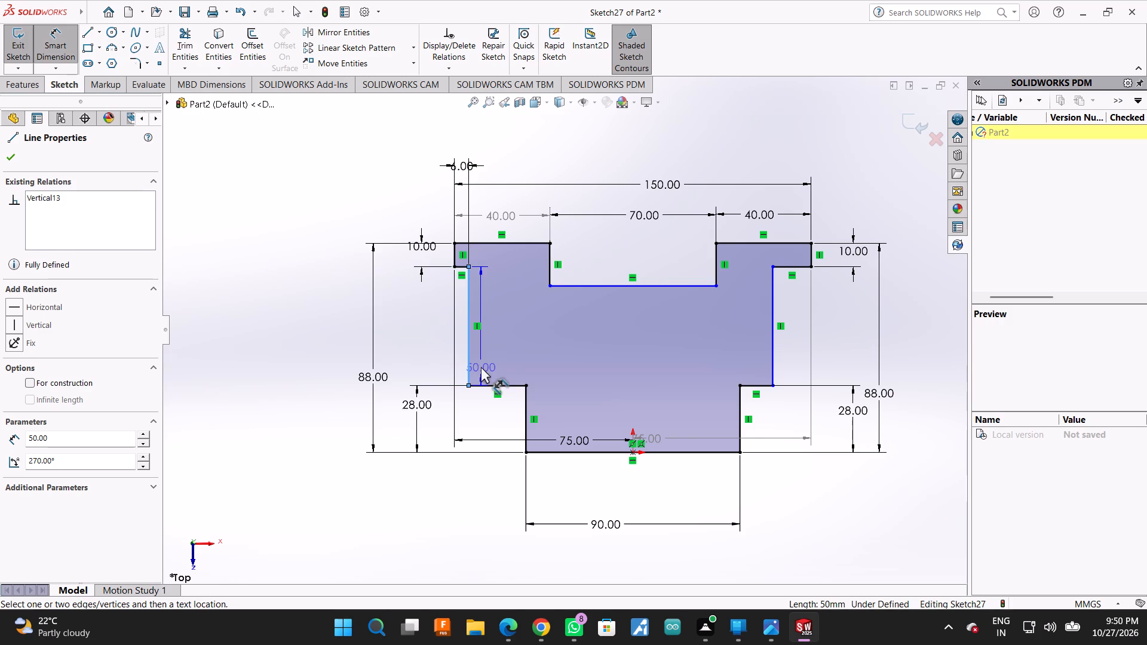
pyautogui.press('Escape')
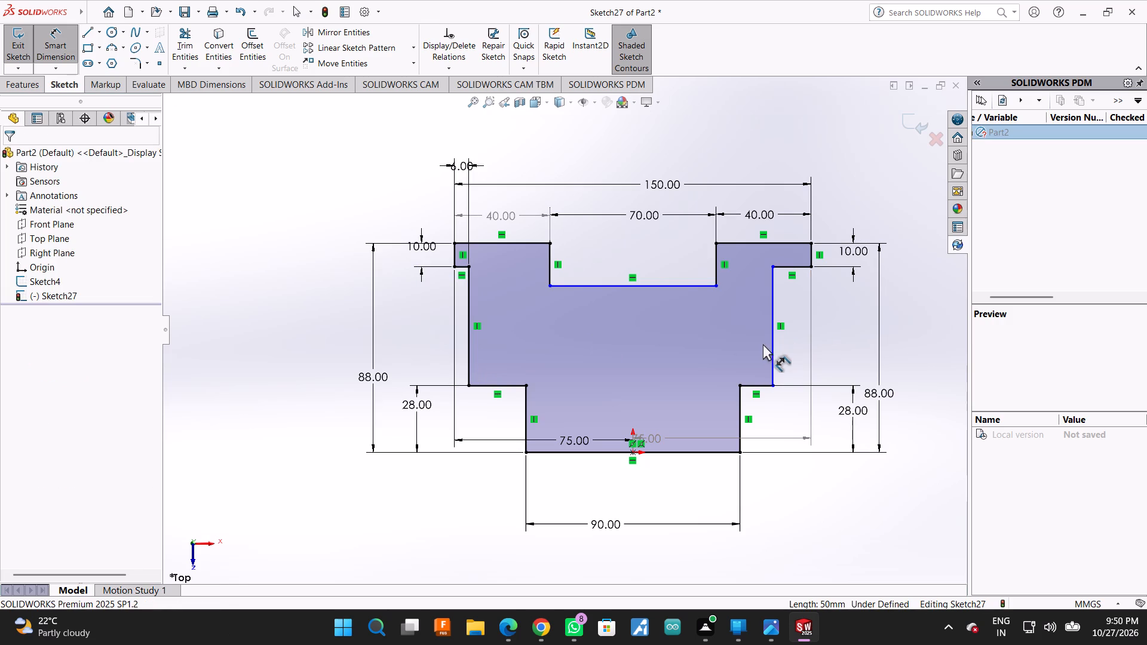
pyautogui.click(772, 339)
pyautogui.press('Escape')
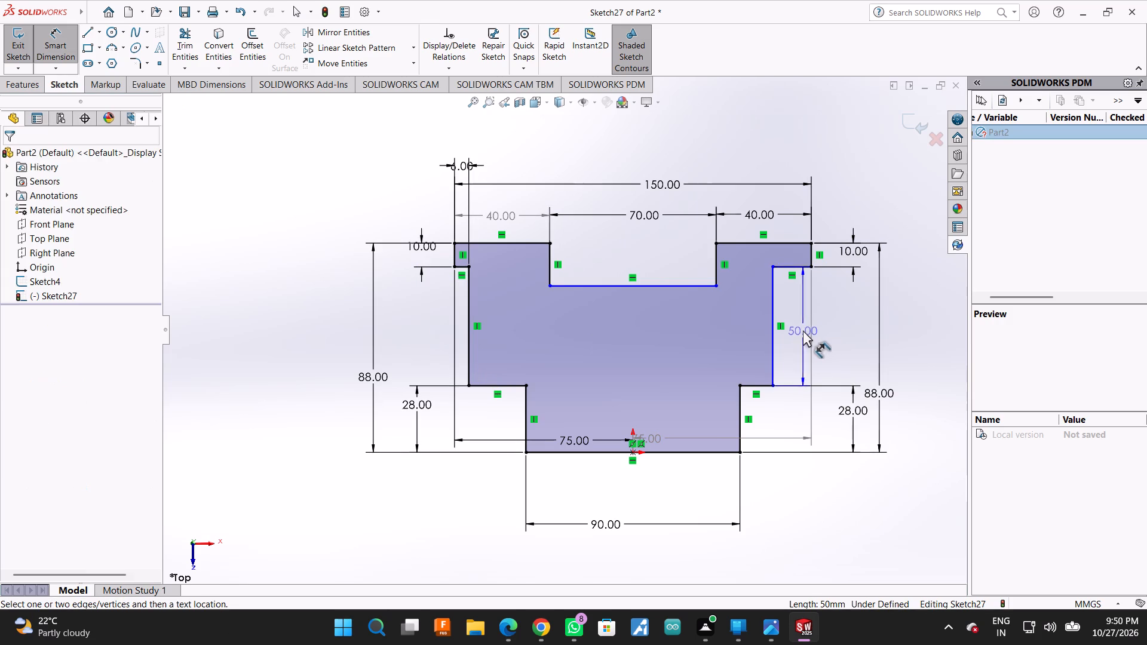
pyautogui.click(775, 351)
pyautogui.click(833, 346)
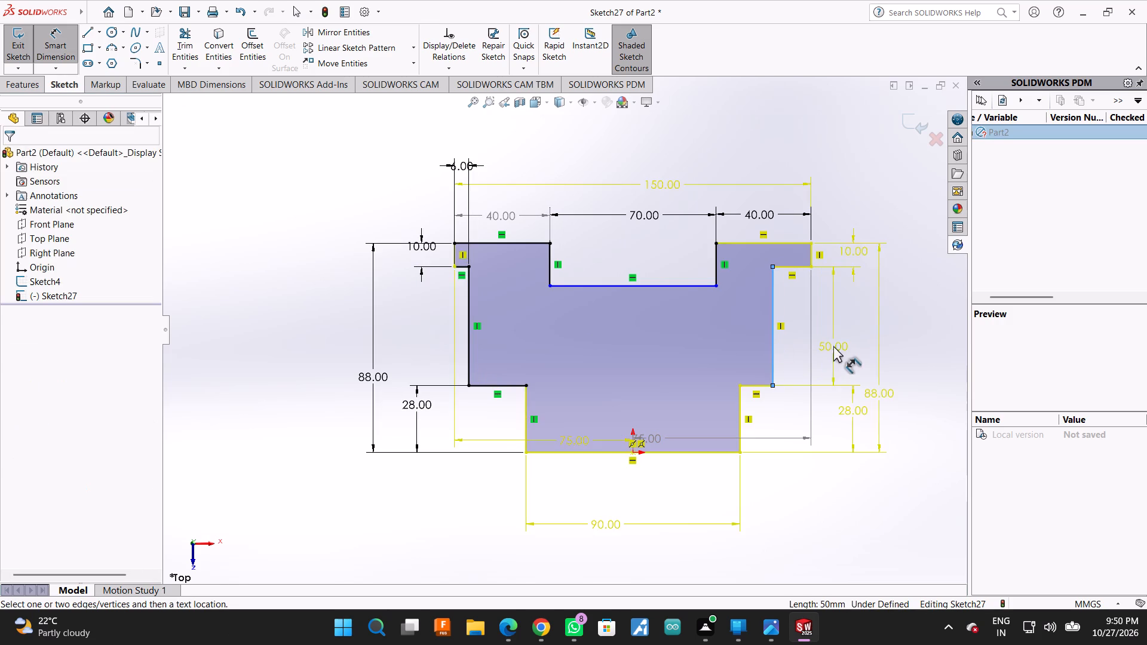
pyautogui.click(661, 302)
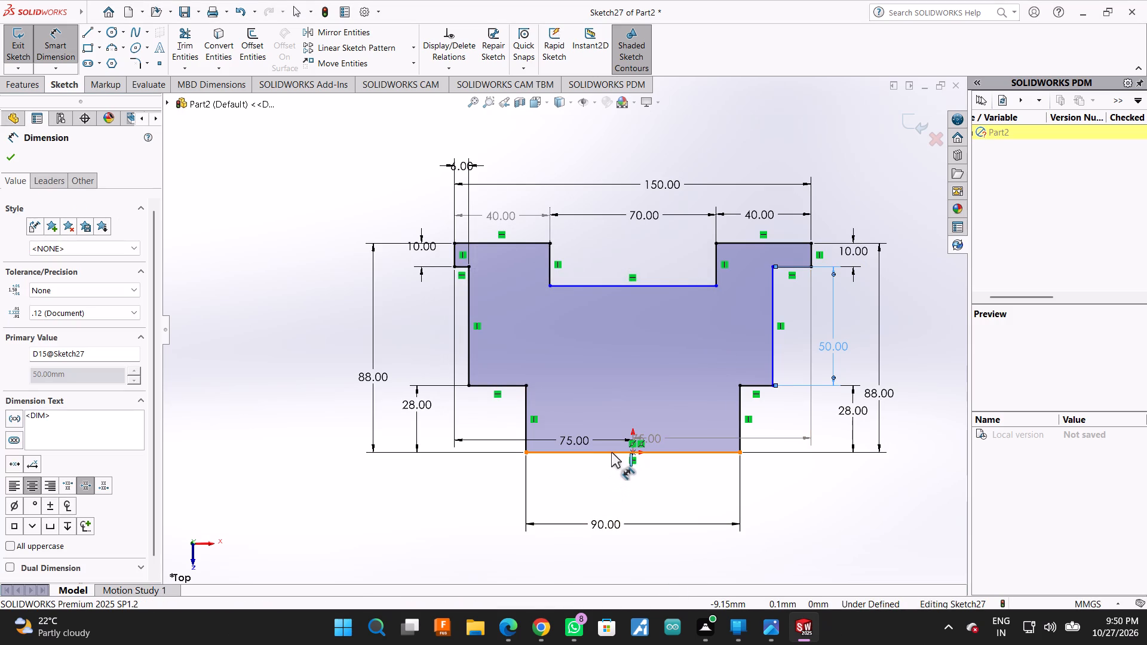
pyautogui.scroll(1, 611, 452)
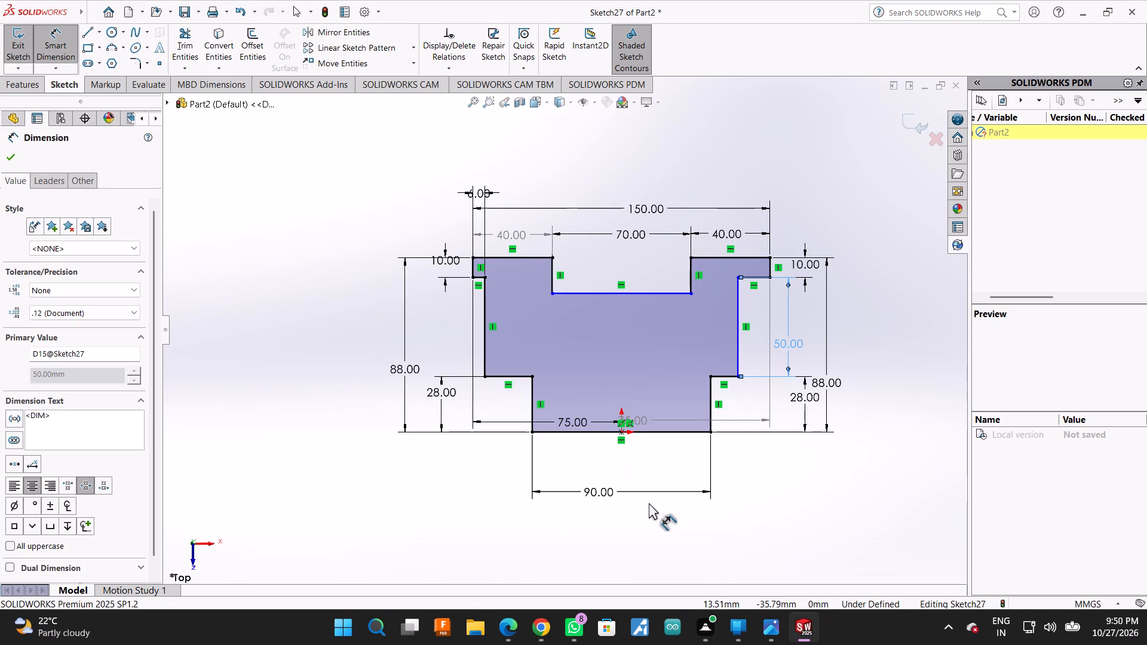
pyautogui.scroll(-2, 627, 440)
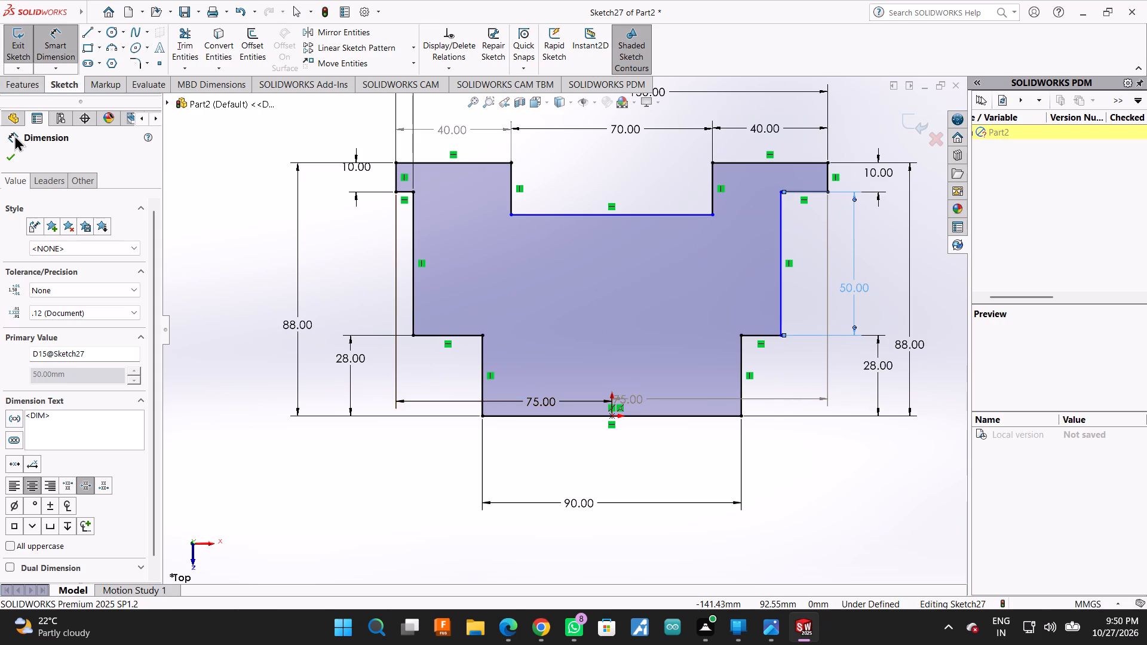
pyautogui.click(14, 156)
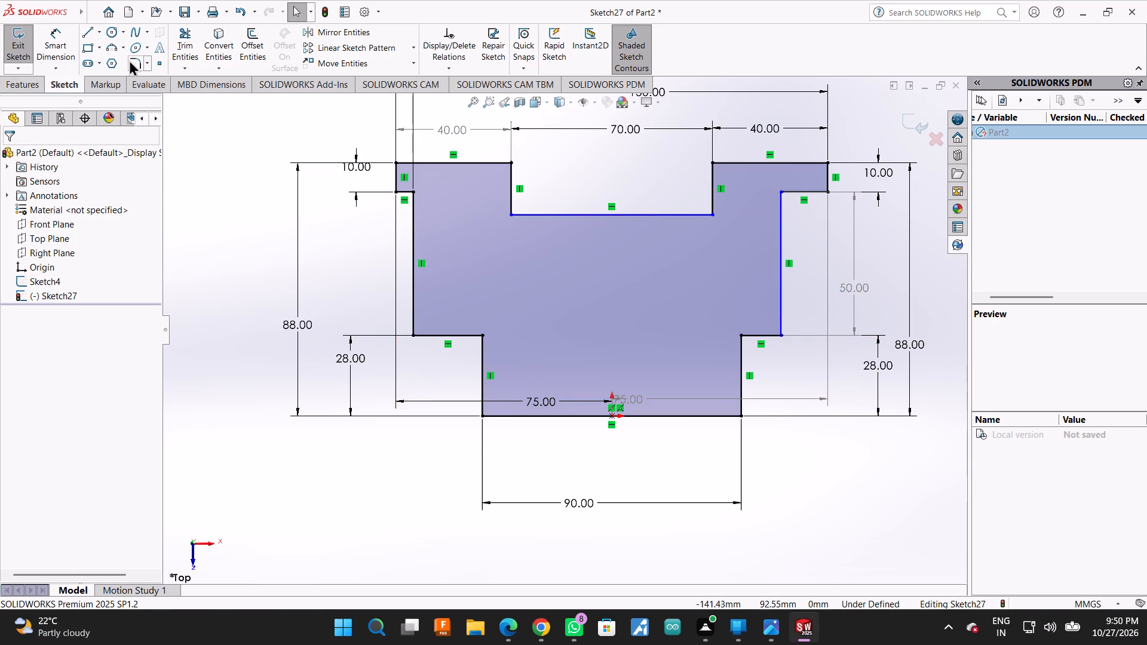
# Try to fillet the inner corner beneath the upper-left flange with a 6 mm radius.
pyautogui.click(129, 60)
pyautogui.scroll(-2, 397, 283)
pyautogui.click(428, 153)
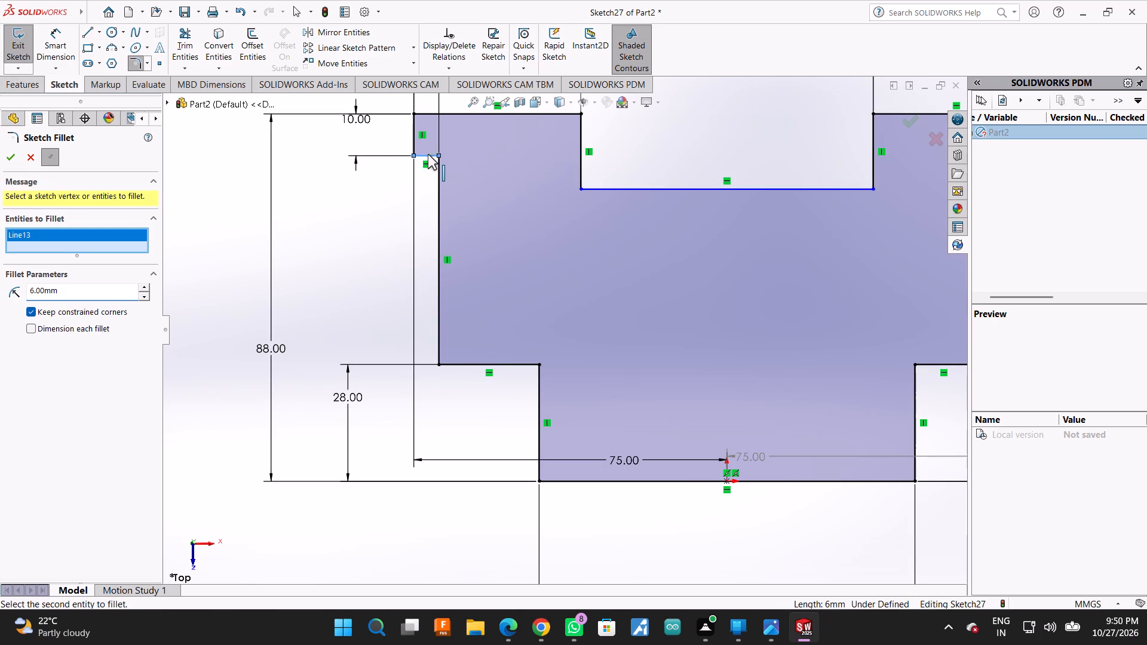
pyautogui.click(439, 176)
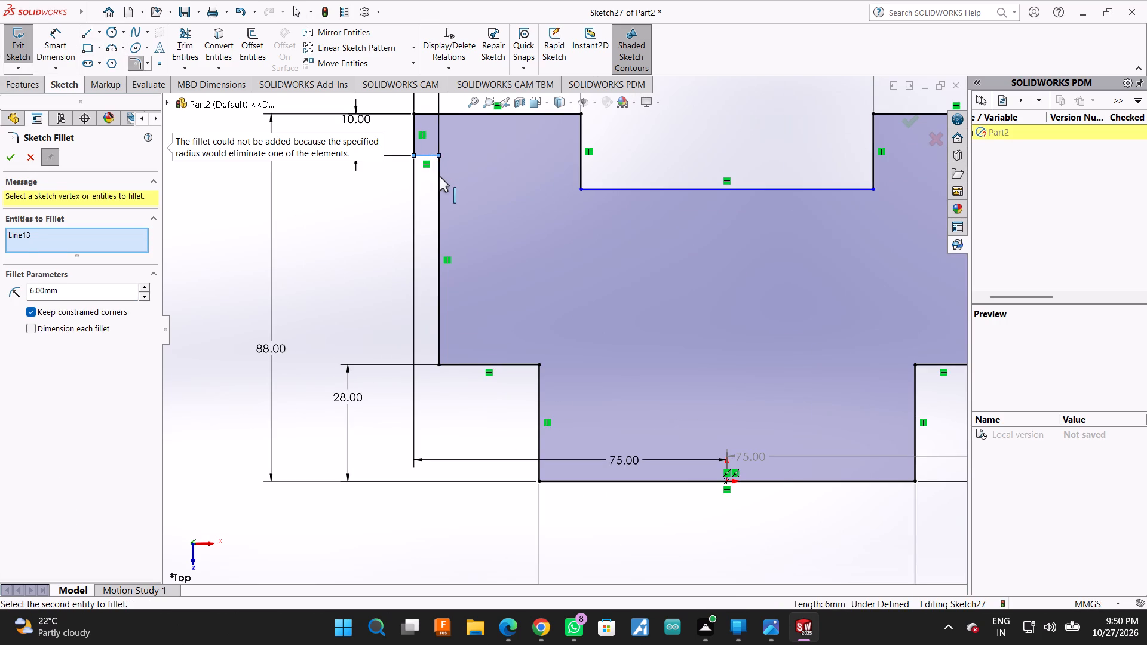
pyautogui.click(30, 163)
# Fillet the two inner corners where the lower steps meet the base's vertical edges with a 12 mm radius.
pyautogui.scroll(2, 364, 320)
pyautogui.scroll(-2, 503, 253)
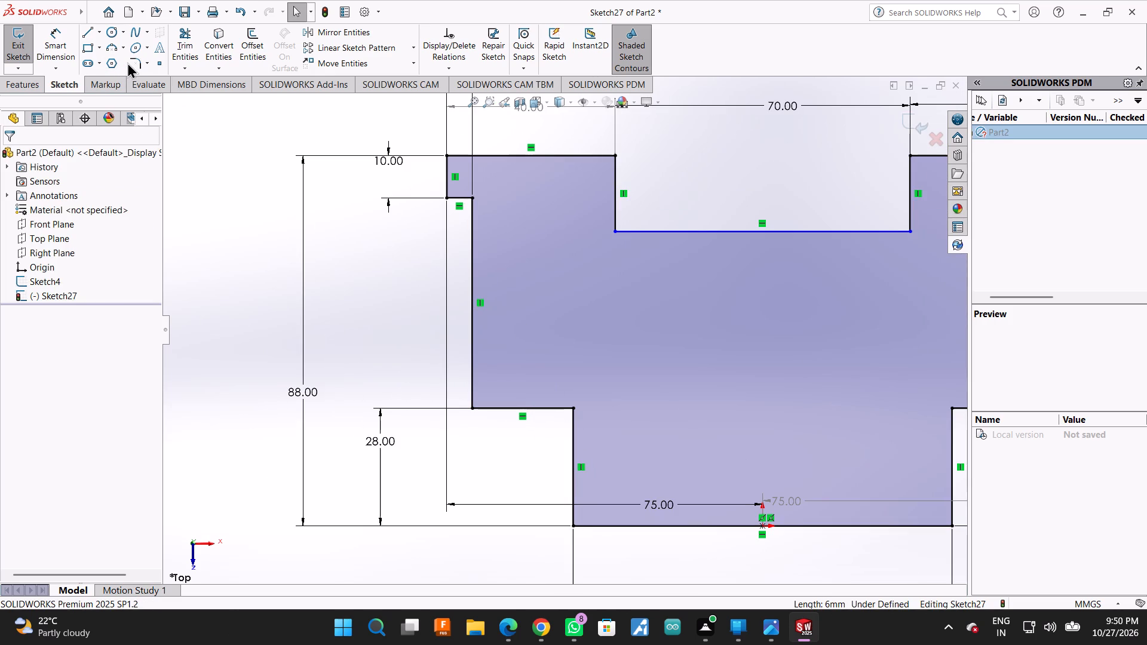
pyautogui.click(131, 64)
pyautogui.click(531, 410)
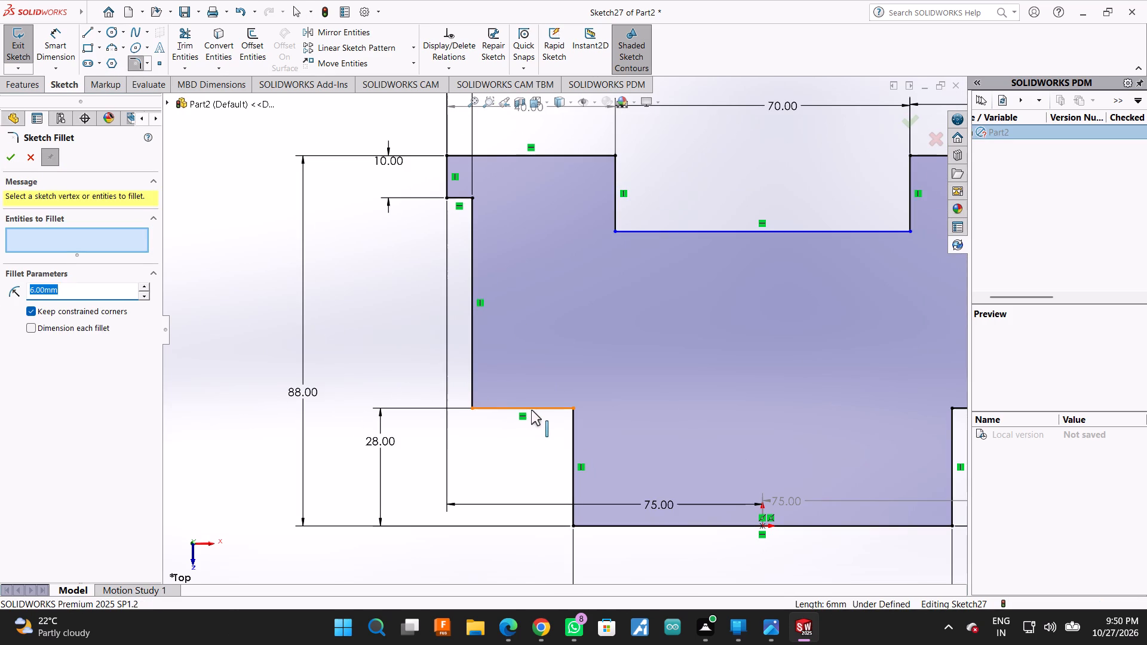
pyautogui.click(572, 435)
pyautogui.write('12')
pyautogui.doubleClick(84, 287)
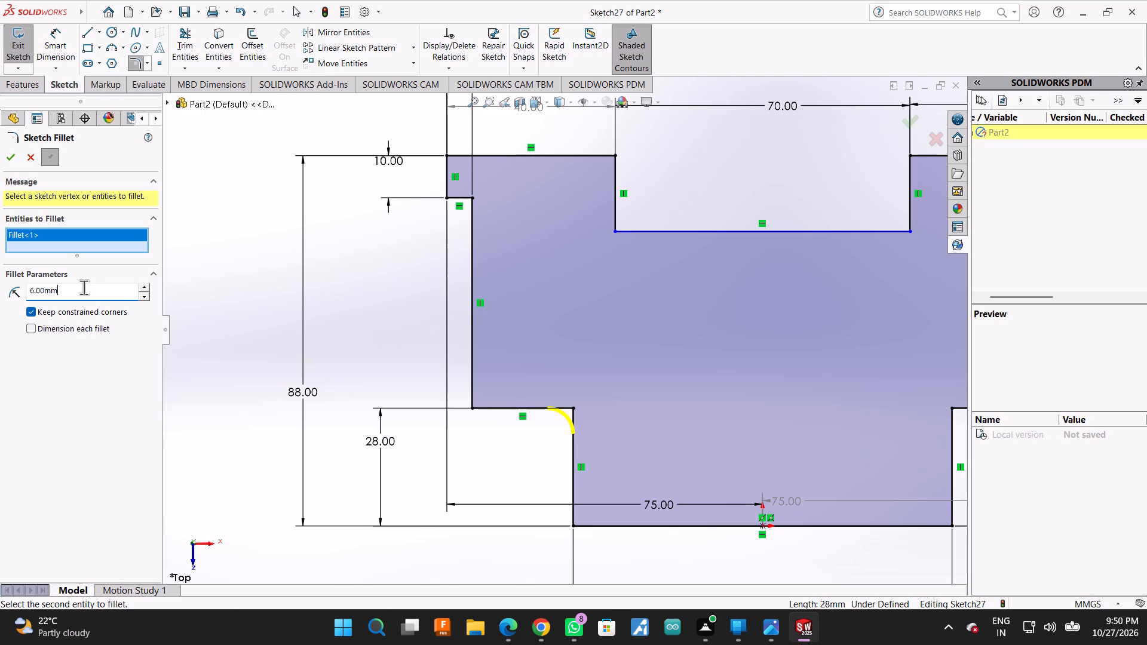
pyautogui.write('12')
pyautogui.press('Return')
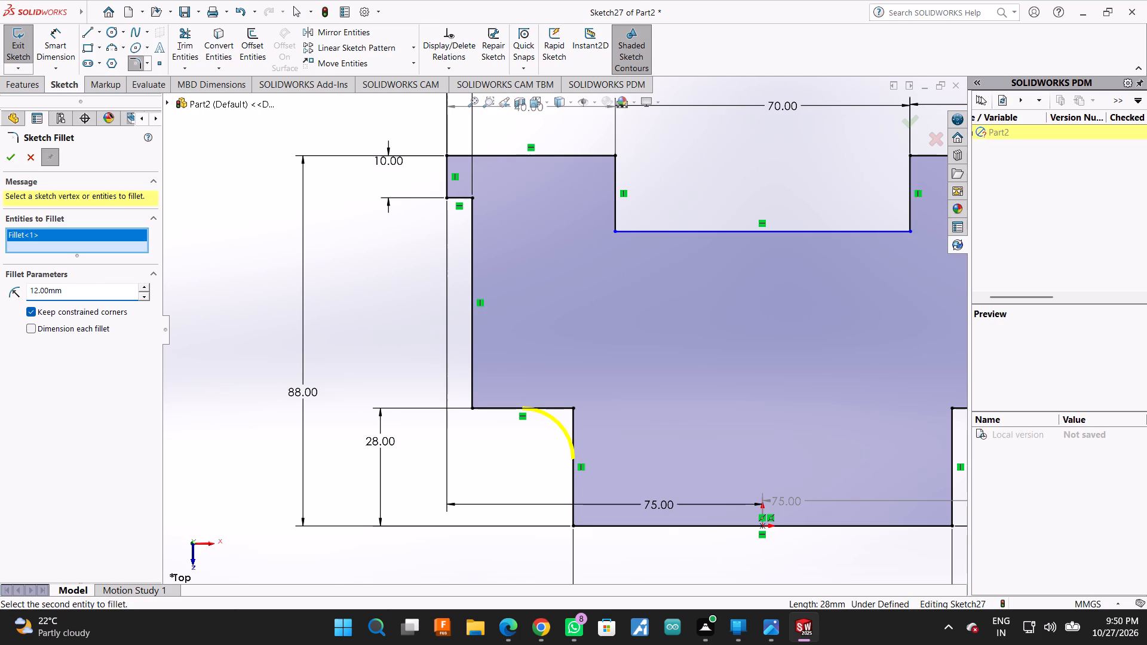
pyautogui.scroll(2, 85, 286)
pyautogui.scroll(3, 248, 300)
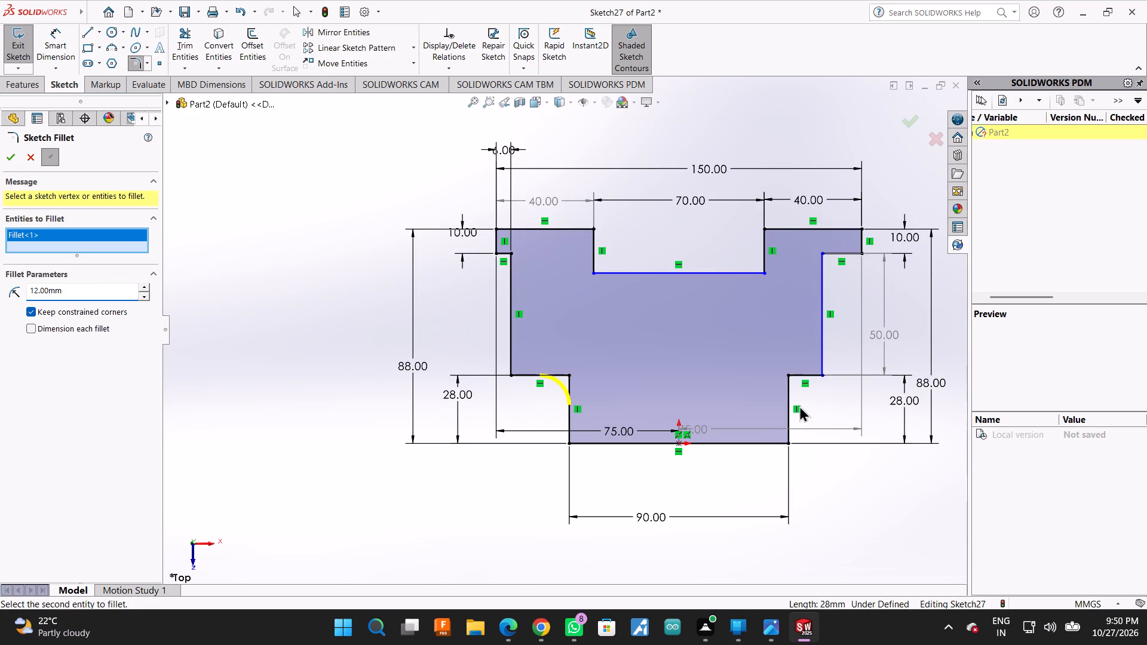
pyautogui.click(789, 411)
pyautogui.click(801, 375)
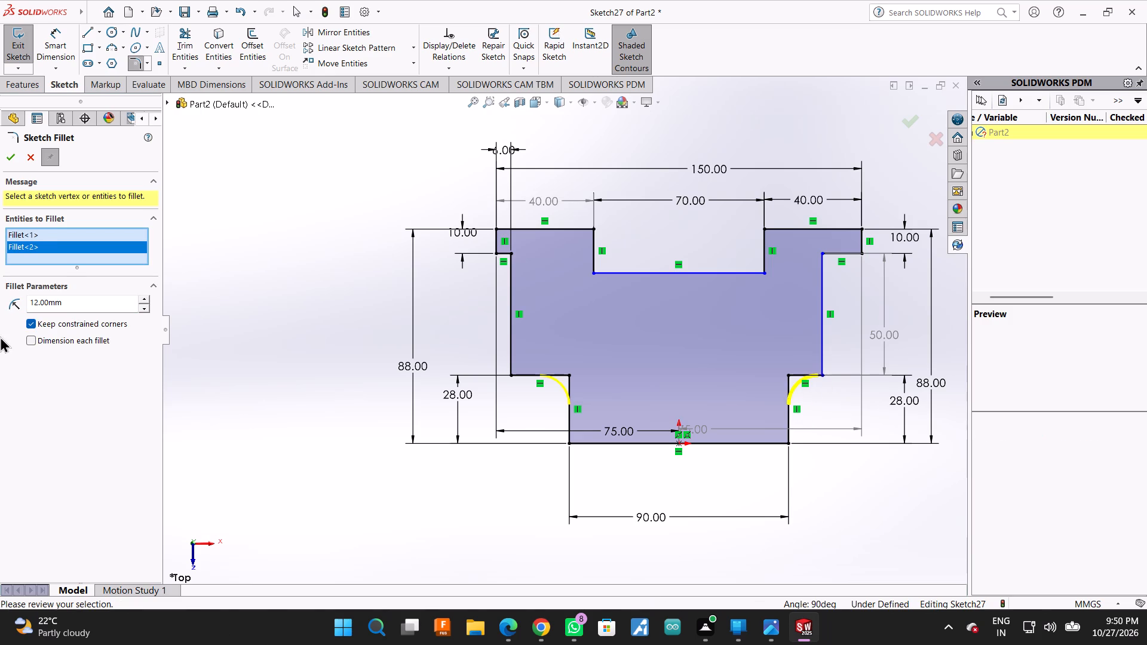
pyautogui.click(12, 151)
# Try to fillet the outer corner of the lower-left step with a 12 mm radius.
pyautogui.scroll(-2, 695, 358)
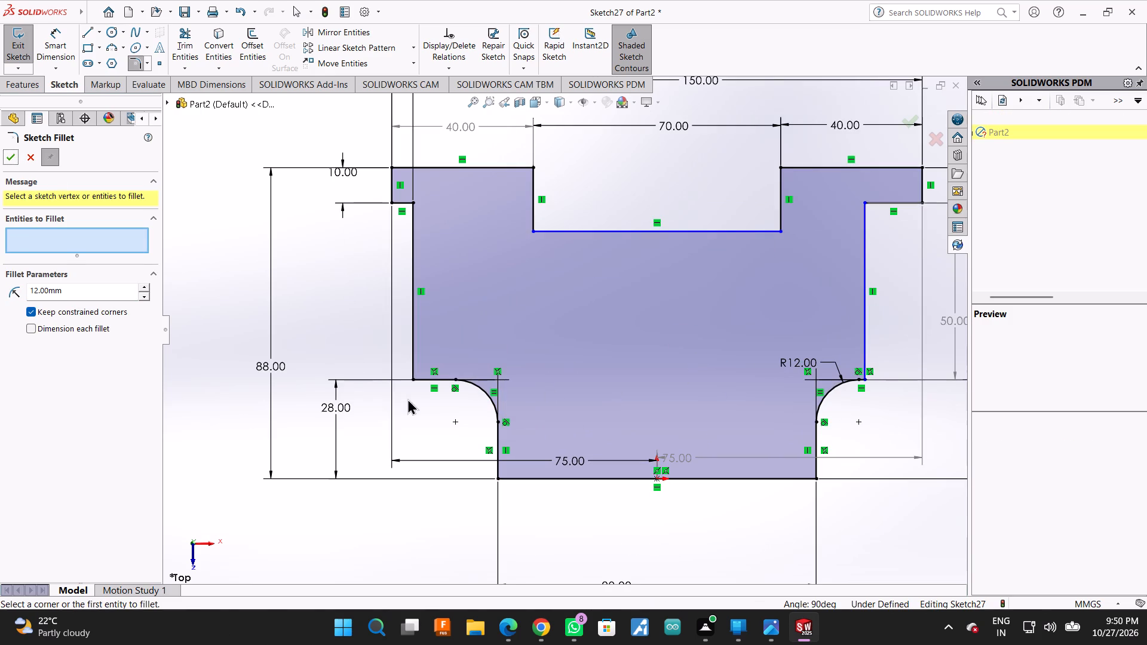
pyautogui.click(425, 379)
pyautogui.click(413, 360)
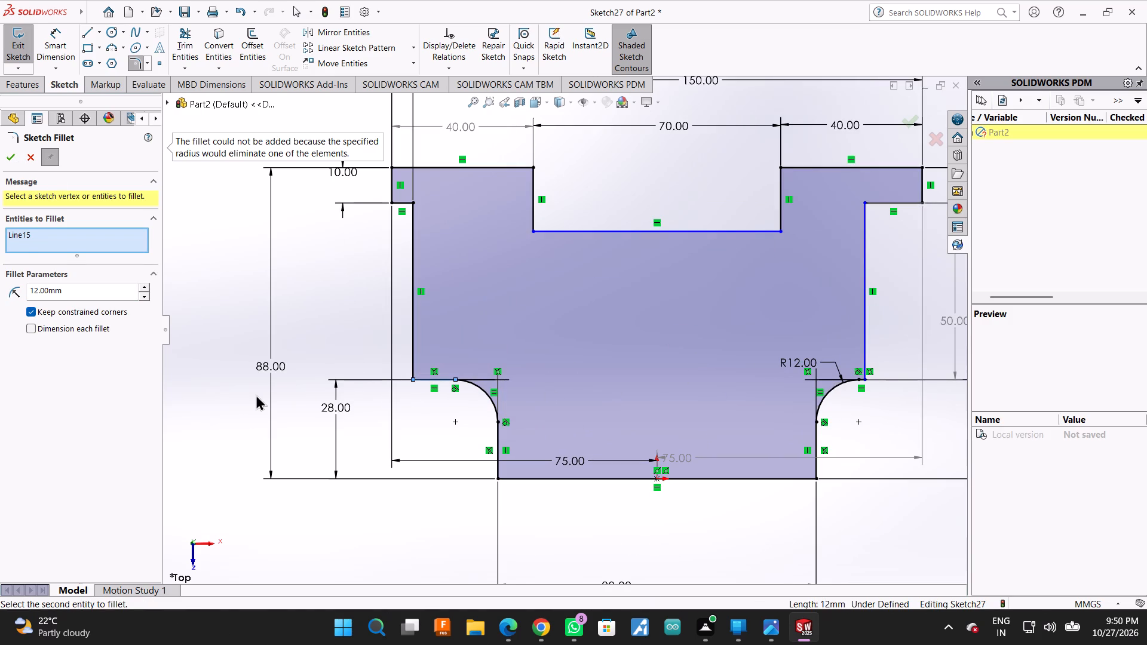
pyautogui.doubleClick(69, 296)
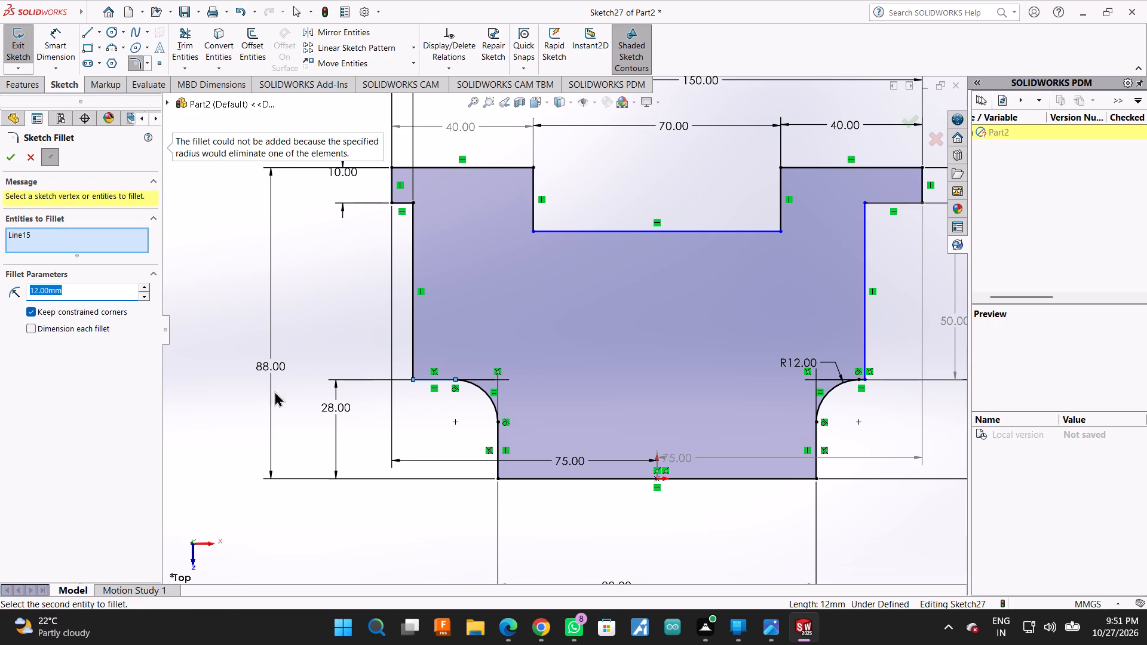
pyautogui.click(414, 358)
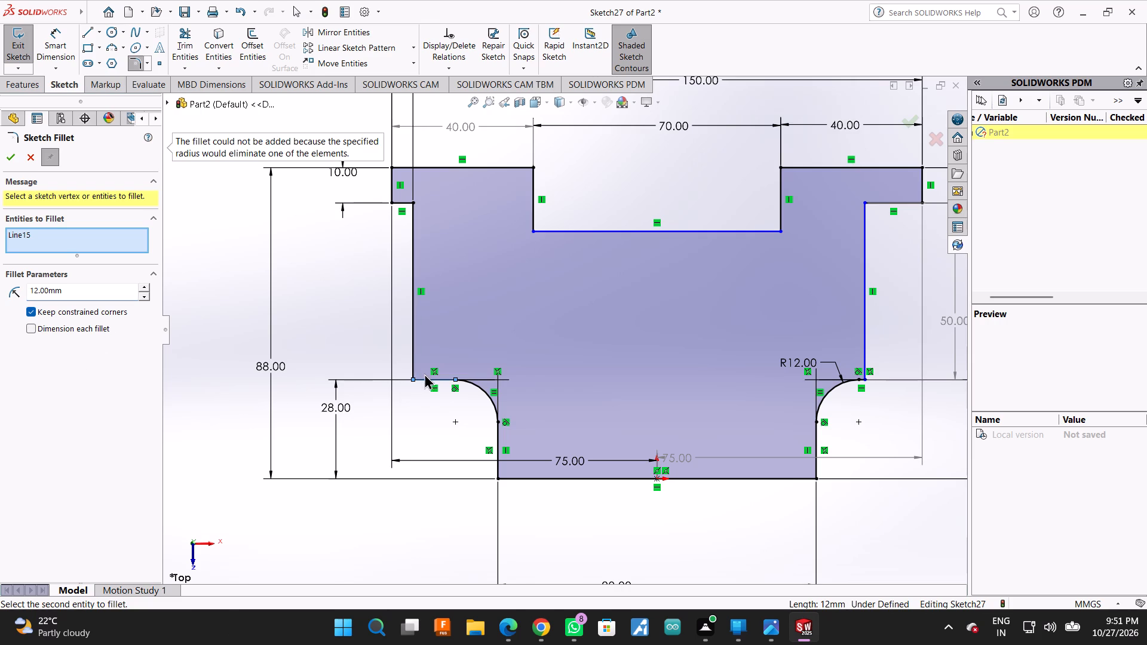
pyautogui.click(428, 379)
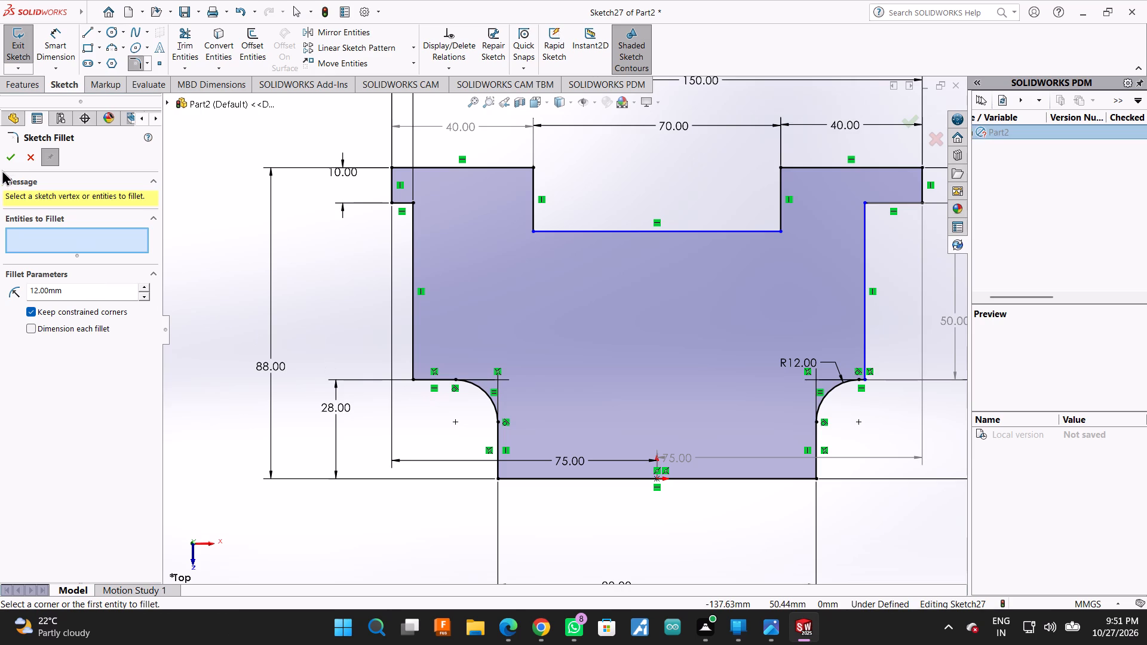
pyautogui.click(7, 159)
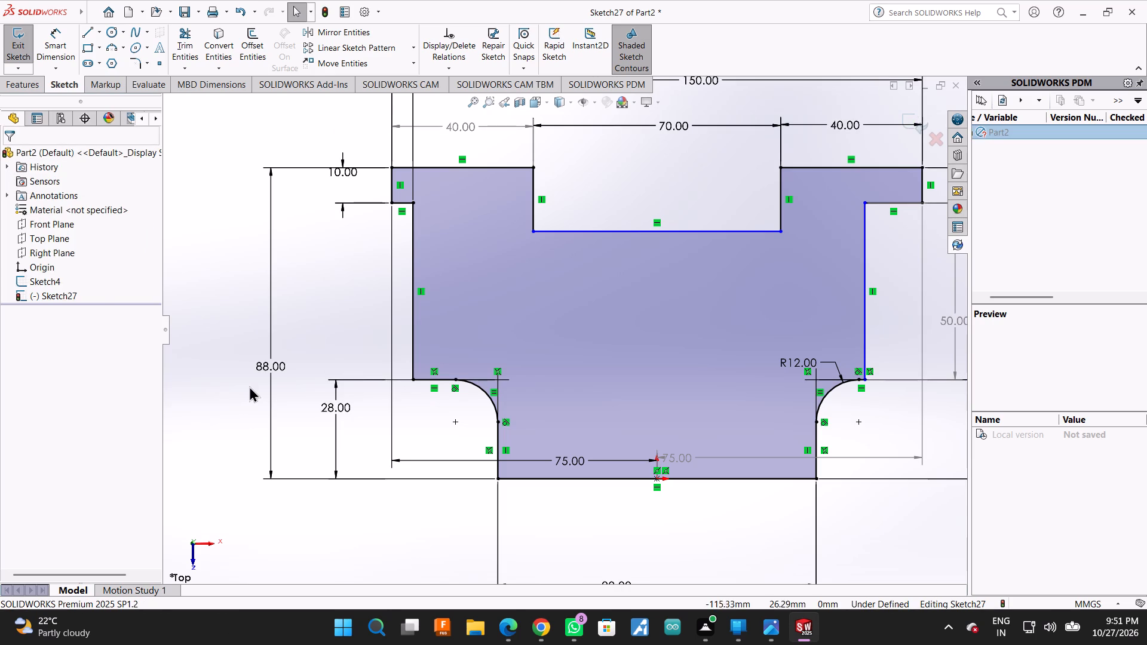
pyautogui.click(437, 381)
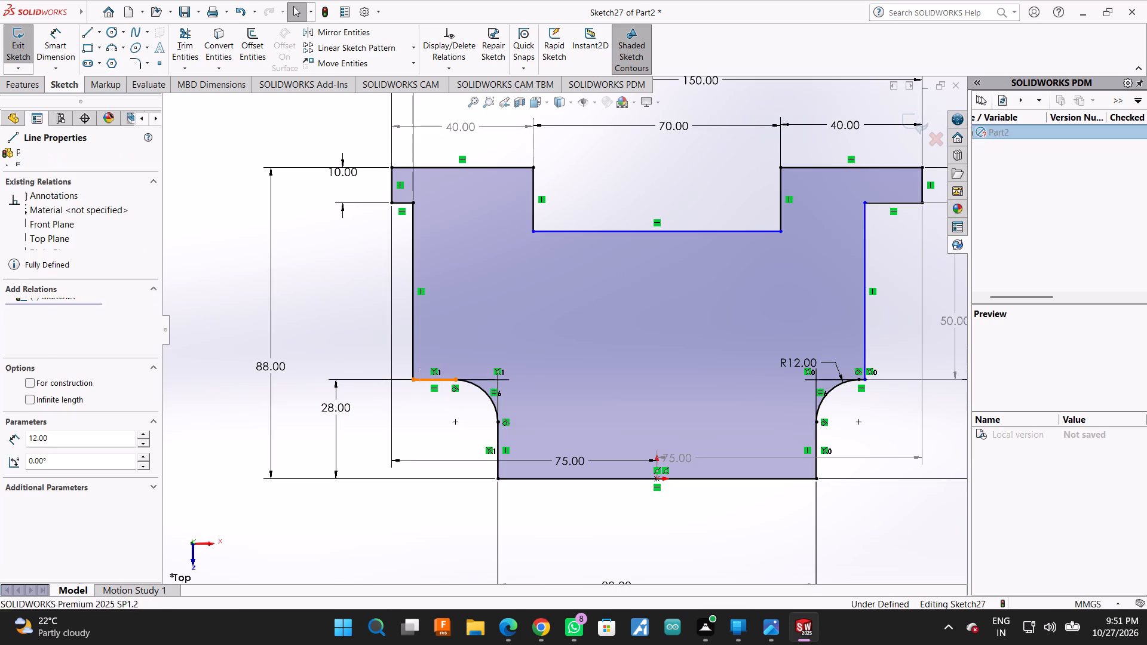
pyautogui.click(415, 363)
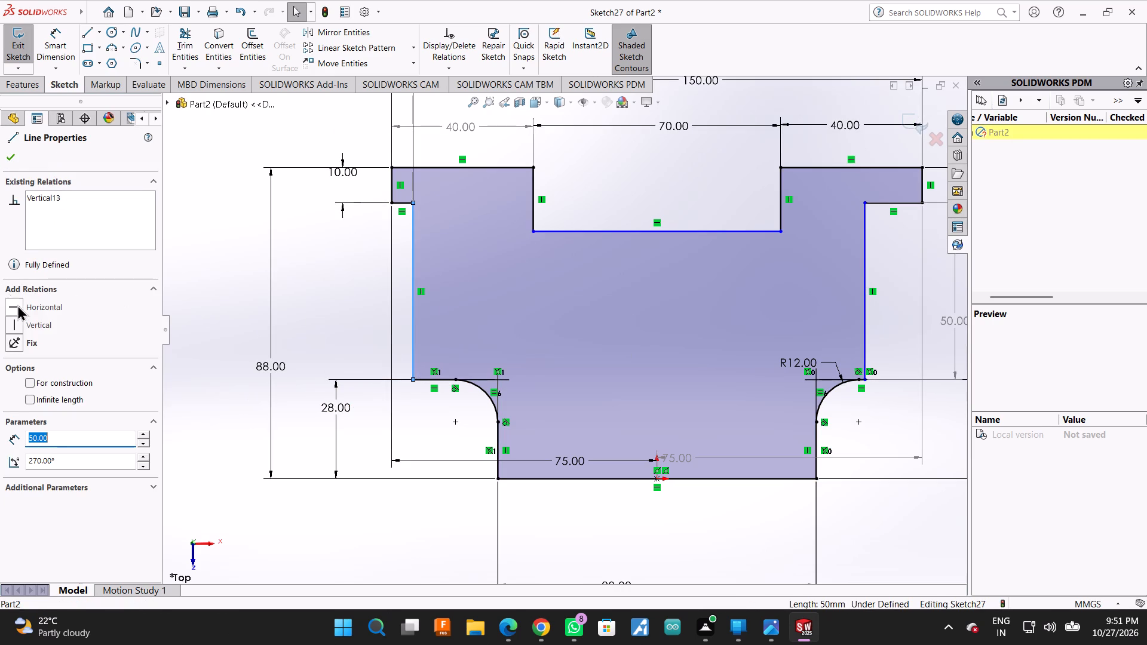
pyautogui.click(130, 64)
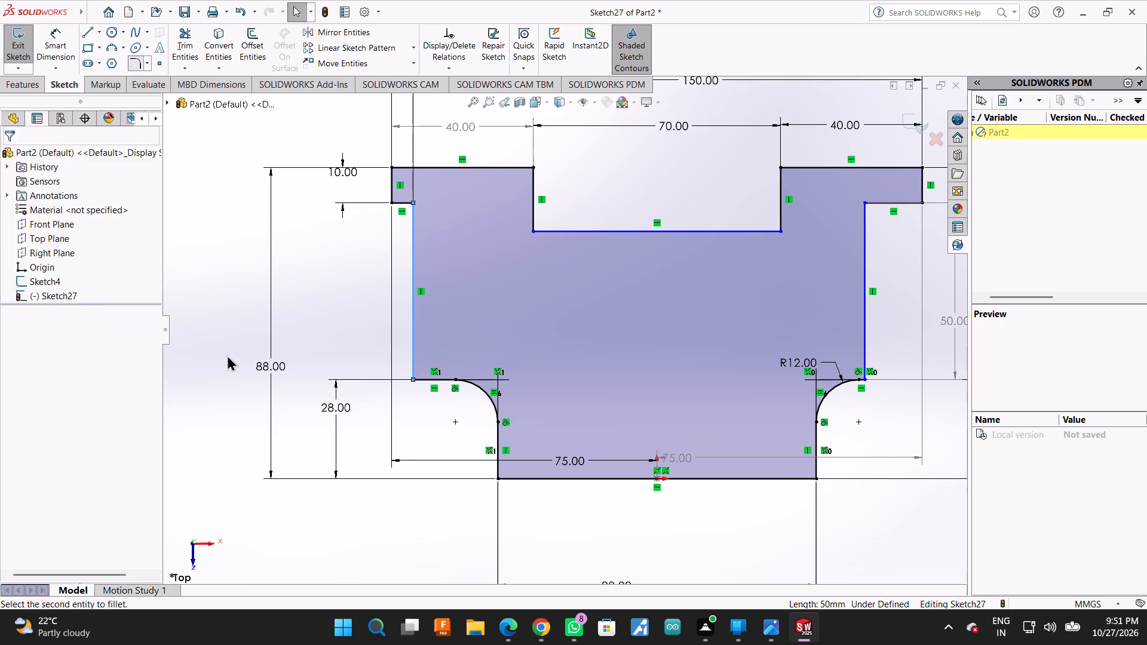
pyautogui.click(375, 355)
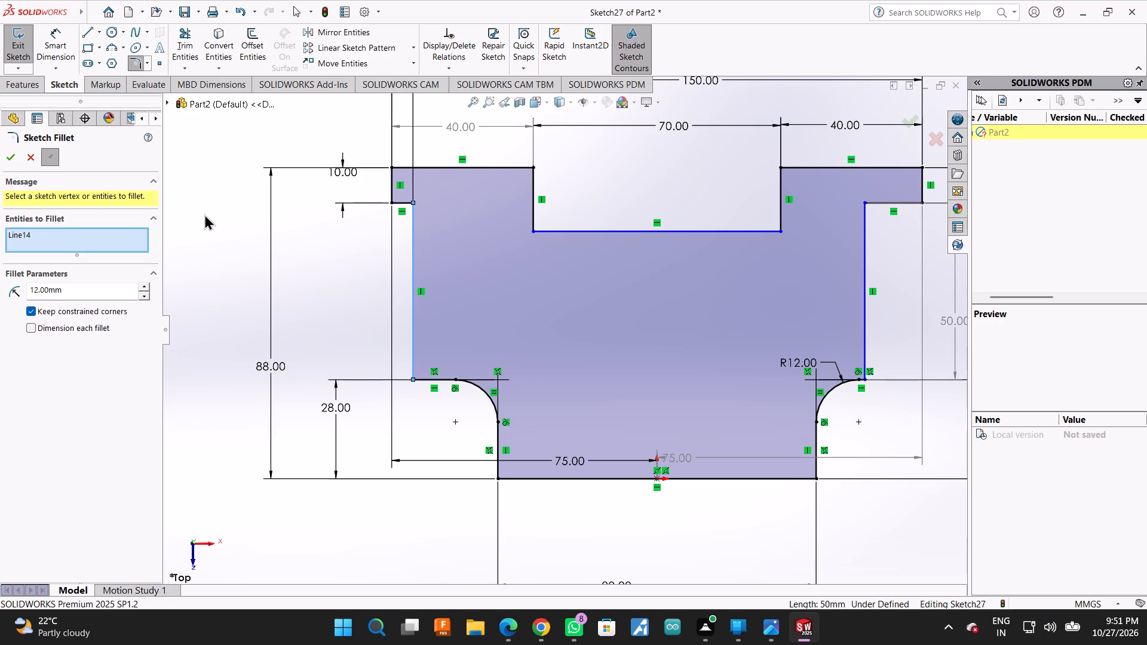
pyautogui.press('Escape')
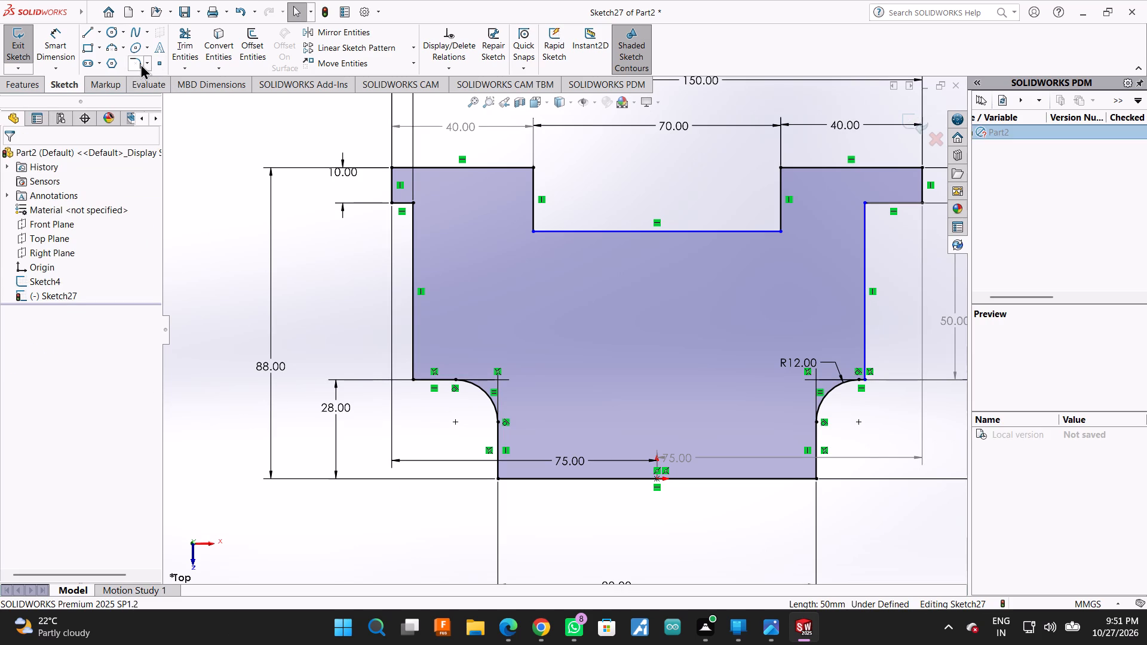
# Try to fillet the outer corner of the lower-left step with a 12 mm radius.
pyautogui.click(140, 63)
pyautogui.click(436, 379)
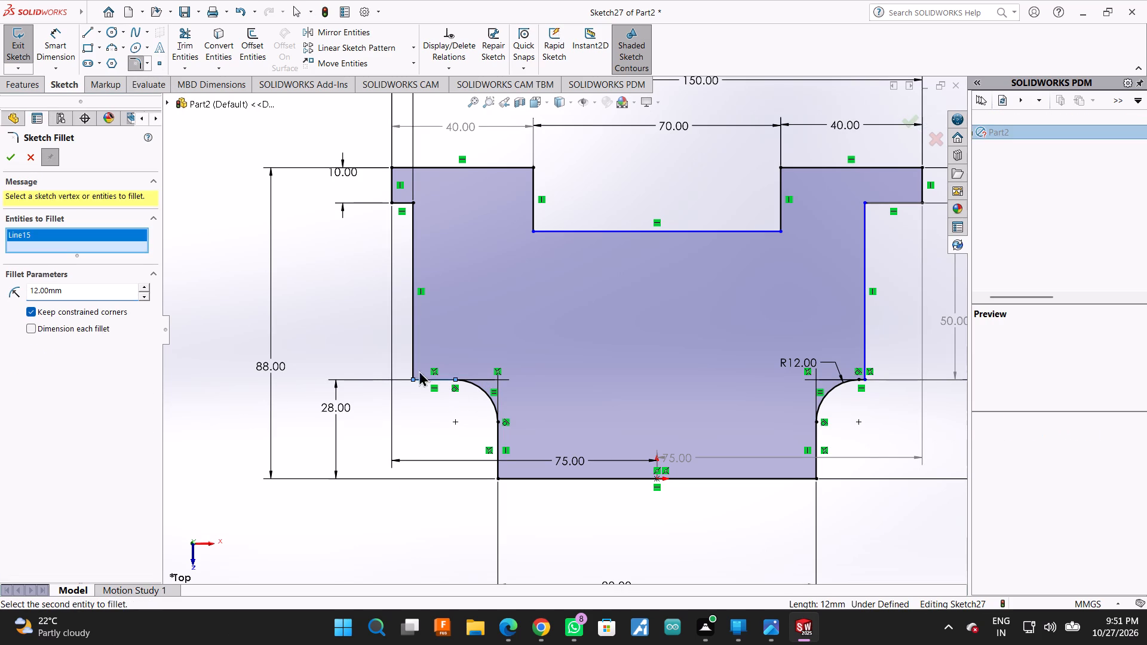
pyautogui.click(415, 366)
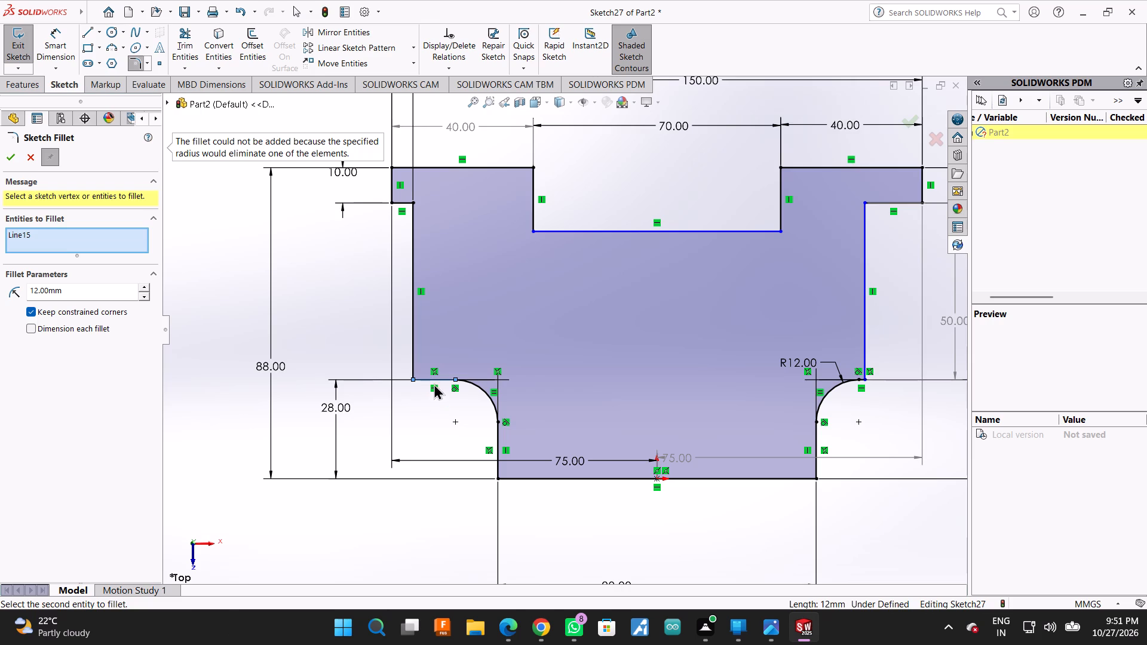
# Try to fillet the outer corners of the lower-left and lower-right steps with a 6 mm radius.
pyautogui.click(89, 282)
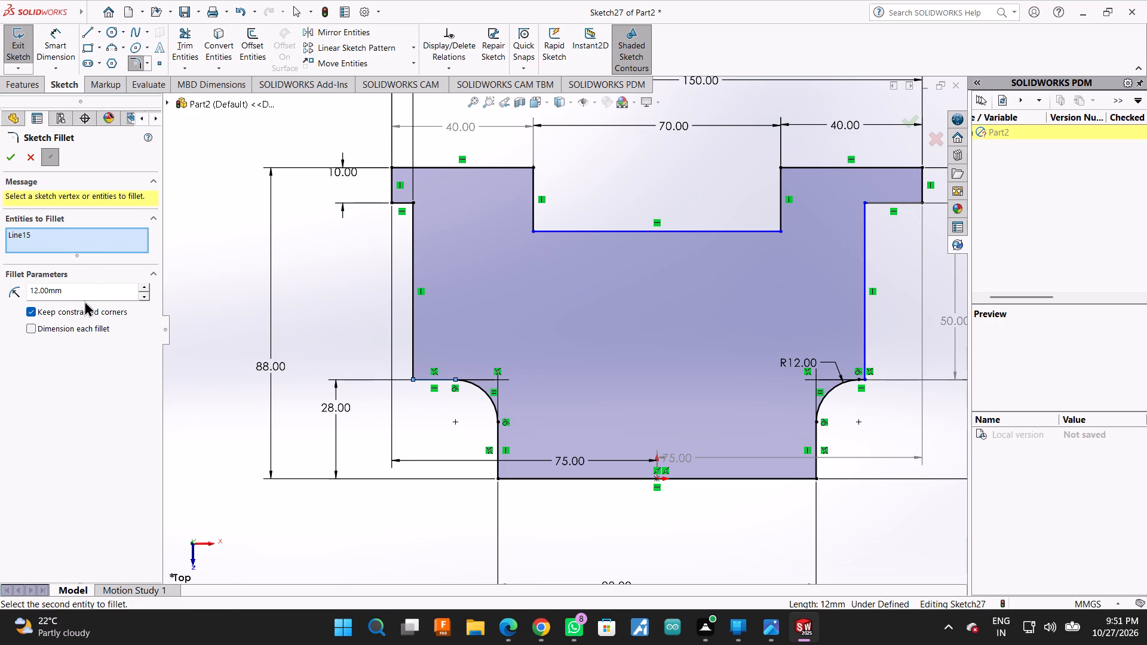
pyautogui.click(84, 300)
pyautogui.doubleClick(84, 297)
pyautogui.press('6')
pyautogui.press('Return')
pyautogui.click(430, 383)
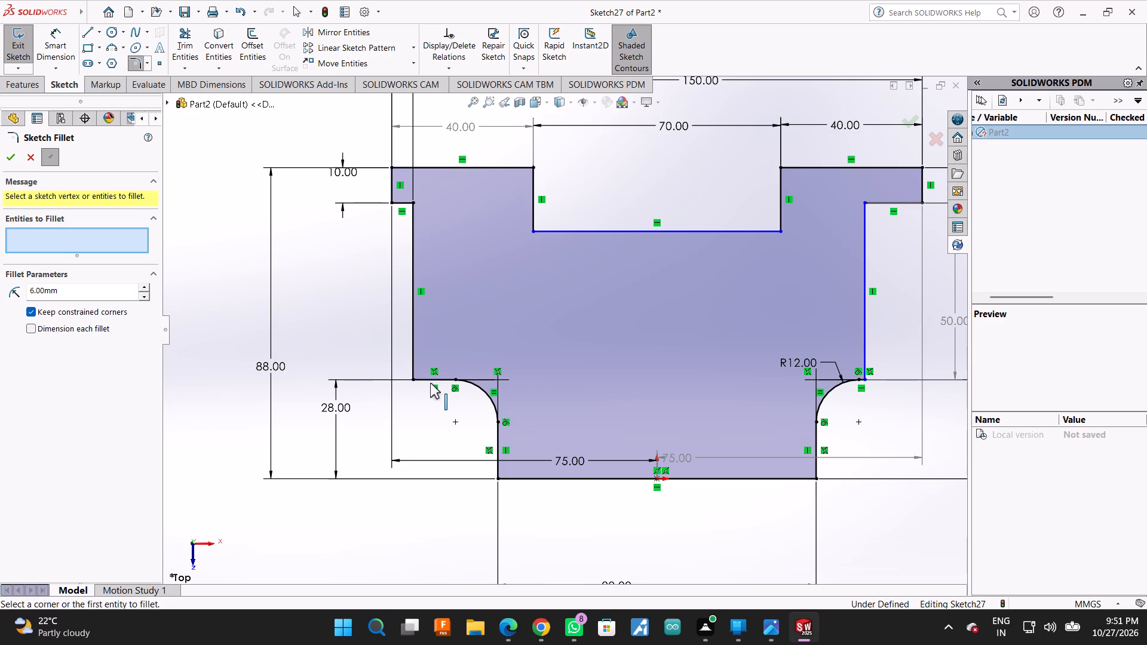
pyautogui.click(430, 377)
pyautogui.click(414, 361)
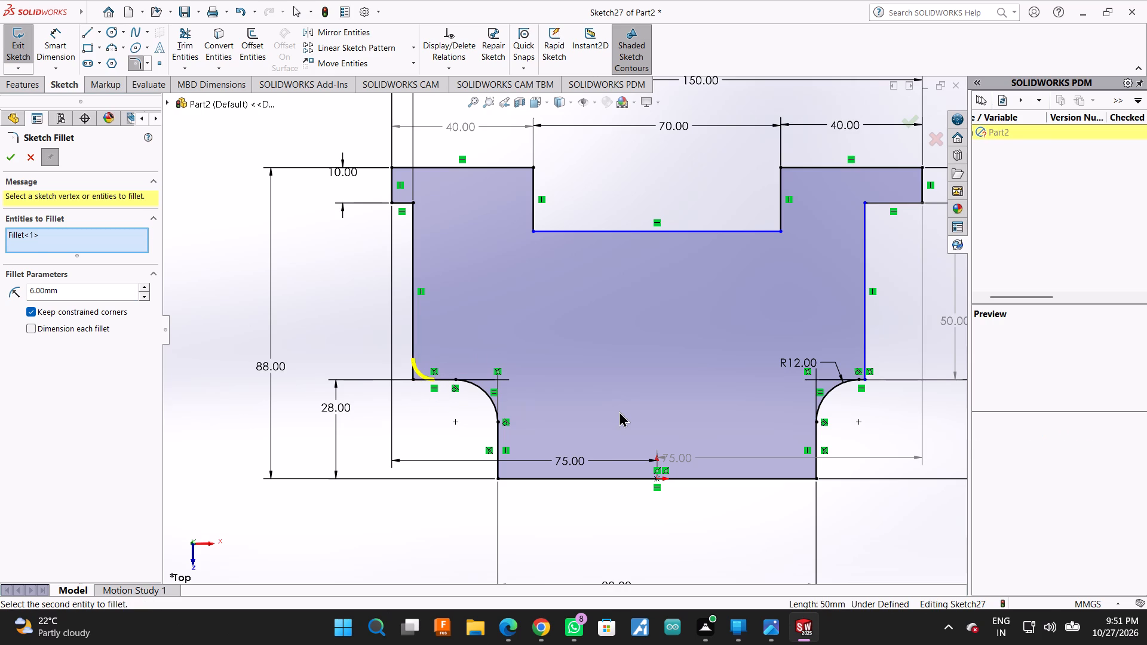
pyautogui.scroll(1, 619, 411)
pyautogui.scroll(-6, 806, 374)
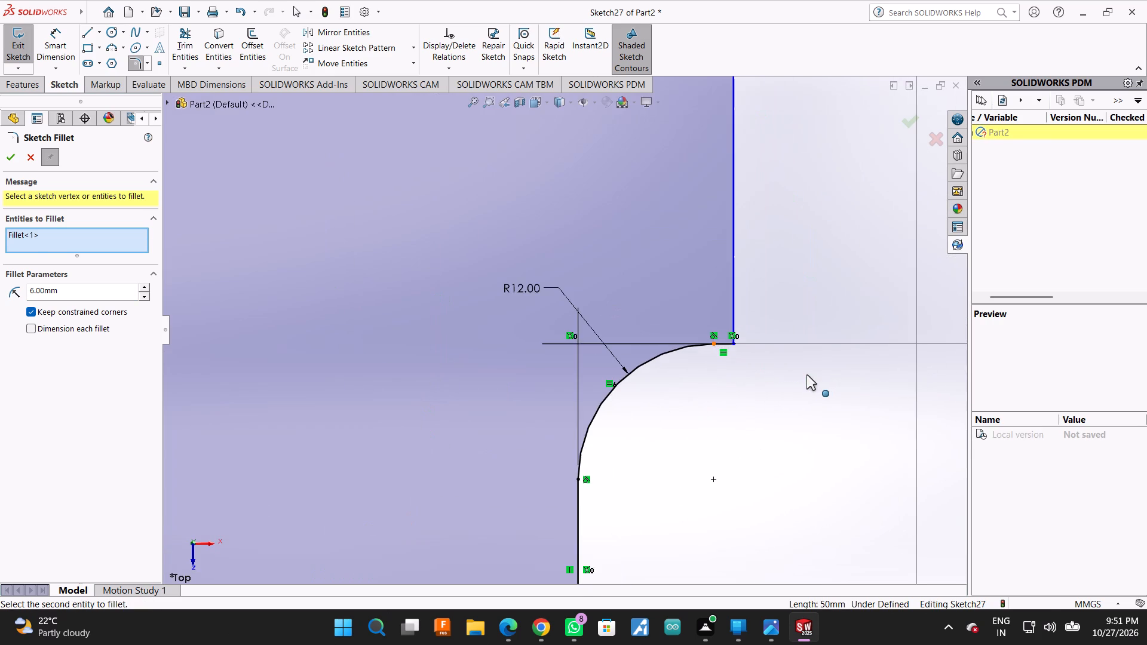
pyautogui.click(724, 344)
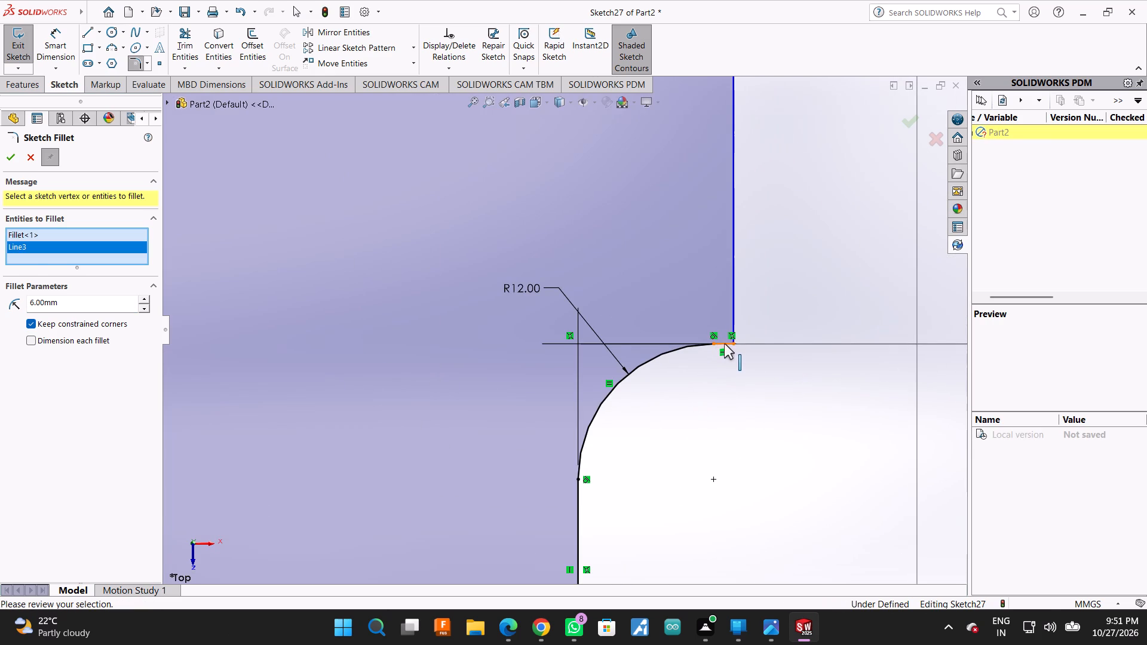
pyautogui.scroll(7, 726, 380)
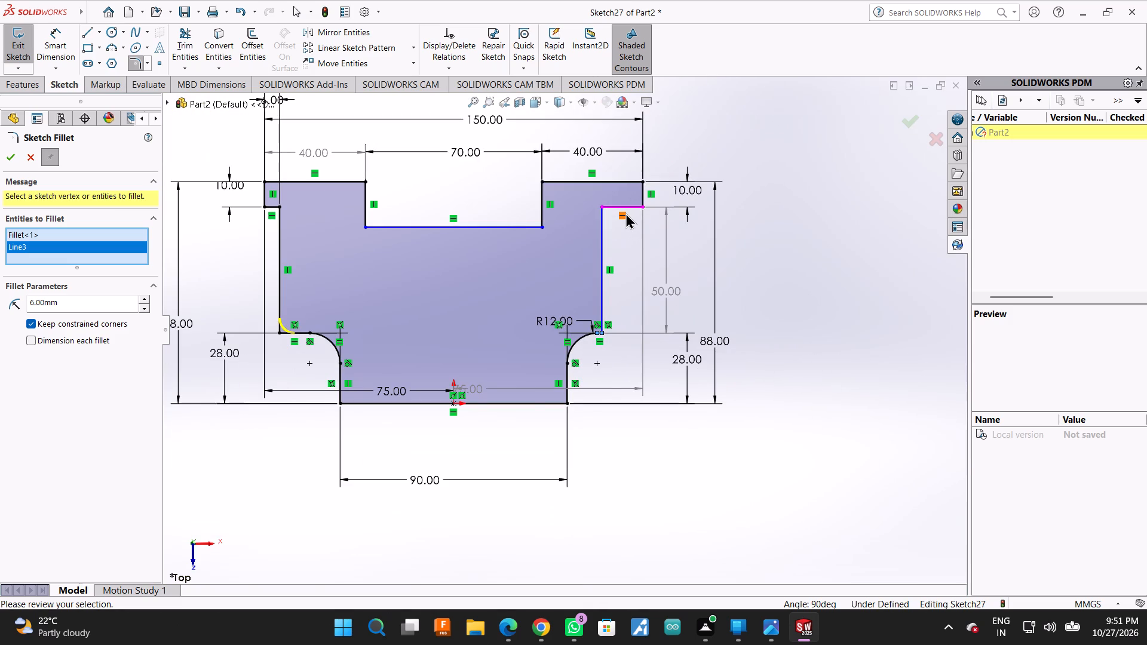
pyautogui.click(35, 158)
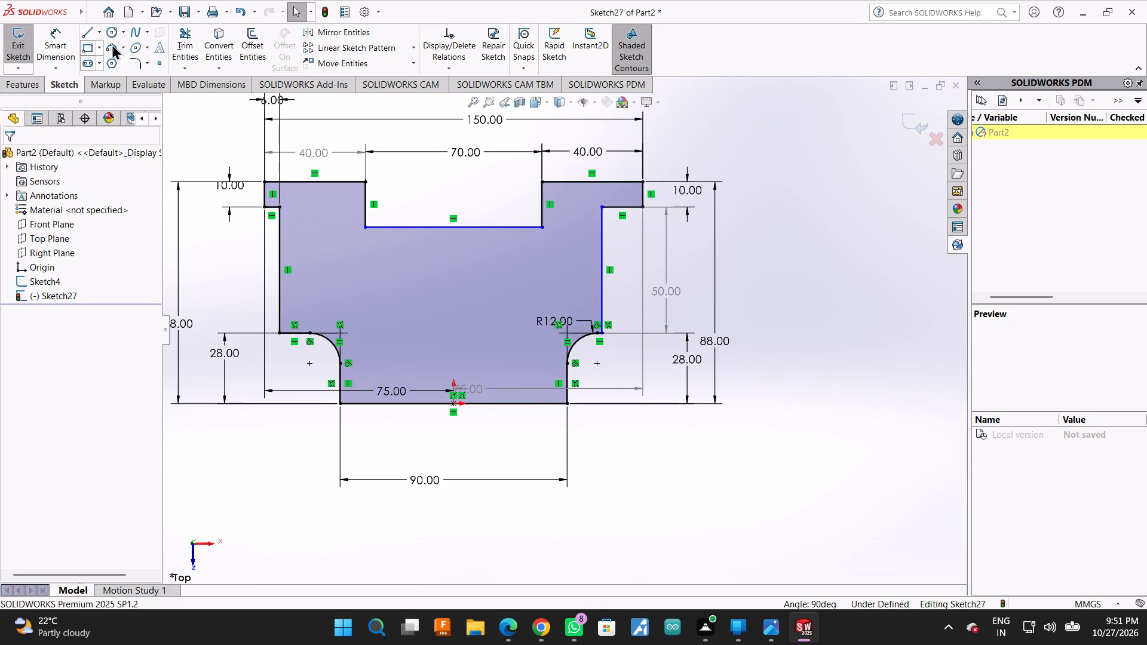
# Dimension the short horizontal edge beneath the upper-right flange to 6 mm.
pyautogui.click(65, 39)
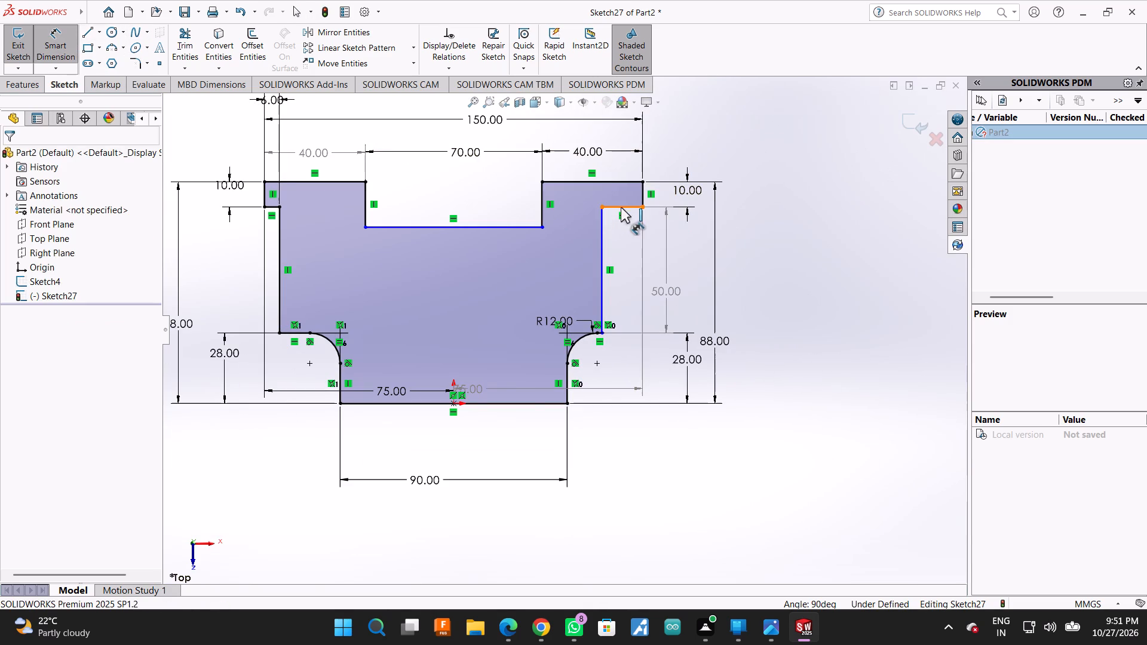
pyautogui.click(621, 207)
pyautogui.click(612, 162)
pyautogui.press('6')
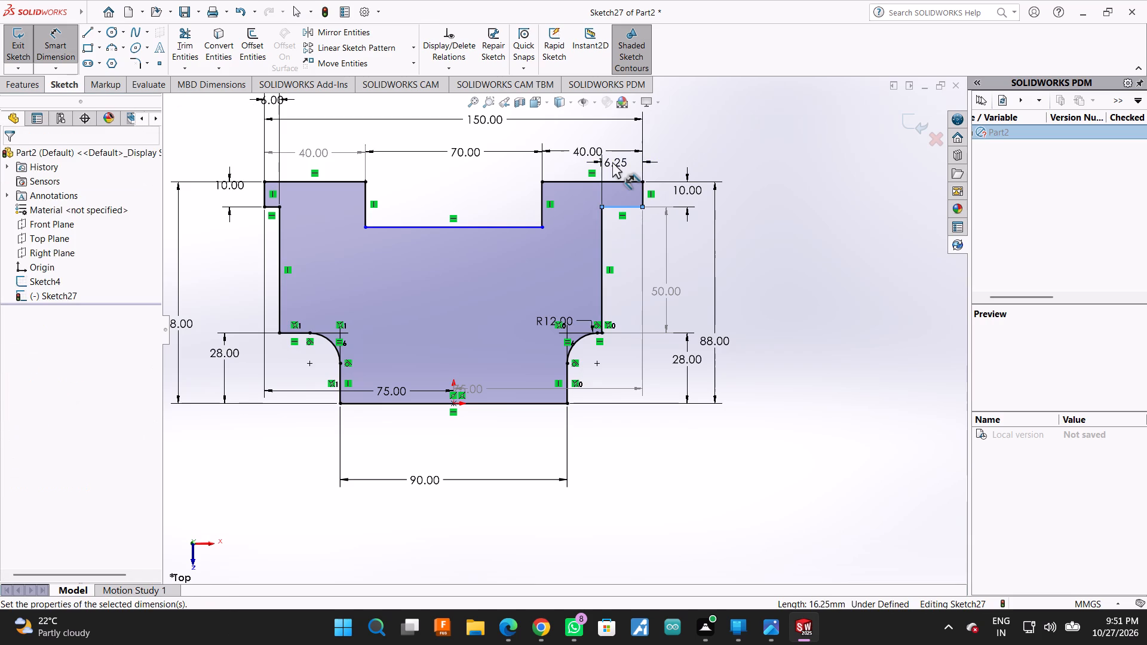
pyautogui.press('Return')
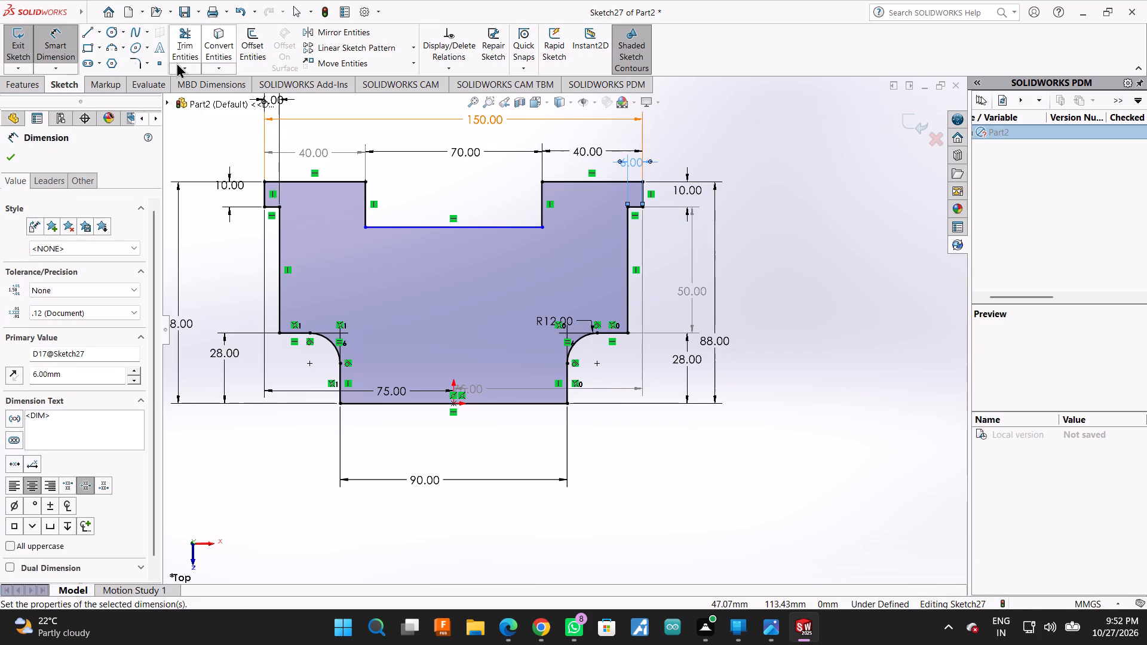
pyautogui.click(2, 149)
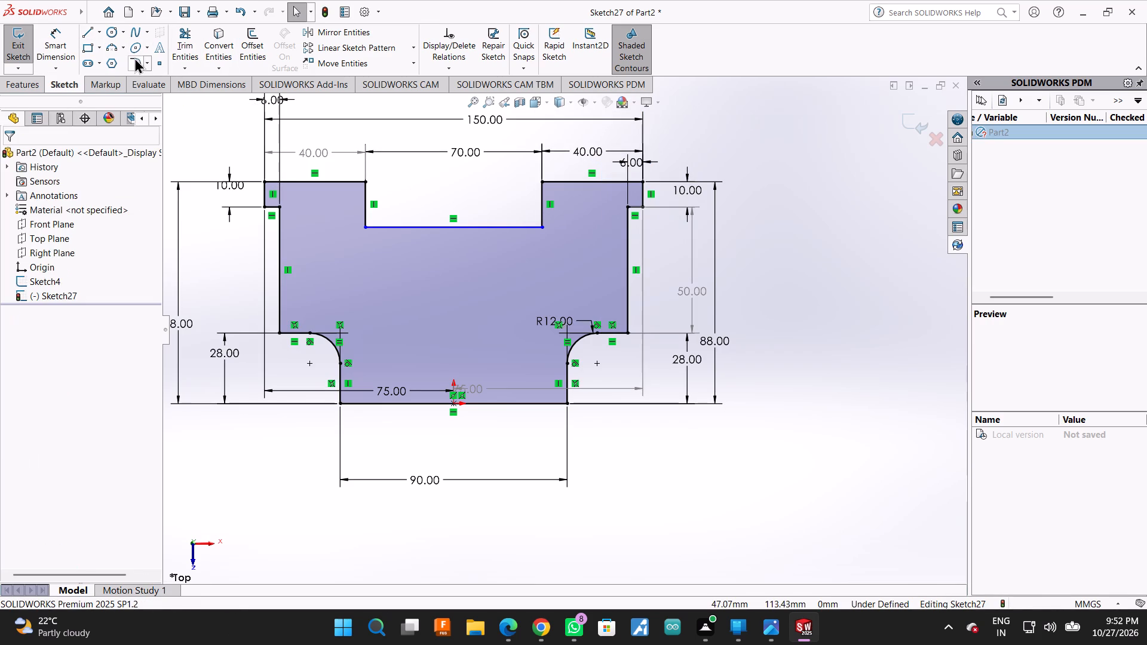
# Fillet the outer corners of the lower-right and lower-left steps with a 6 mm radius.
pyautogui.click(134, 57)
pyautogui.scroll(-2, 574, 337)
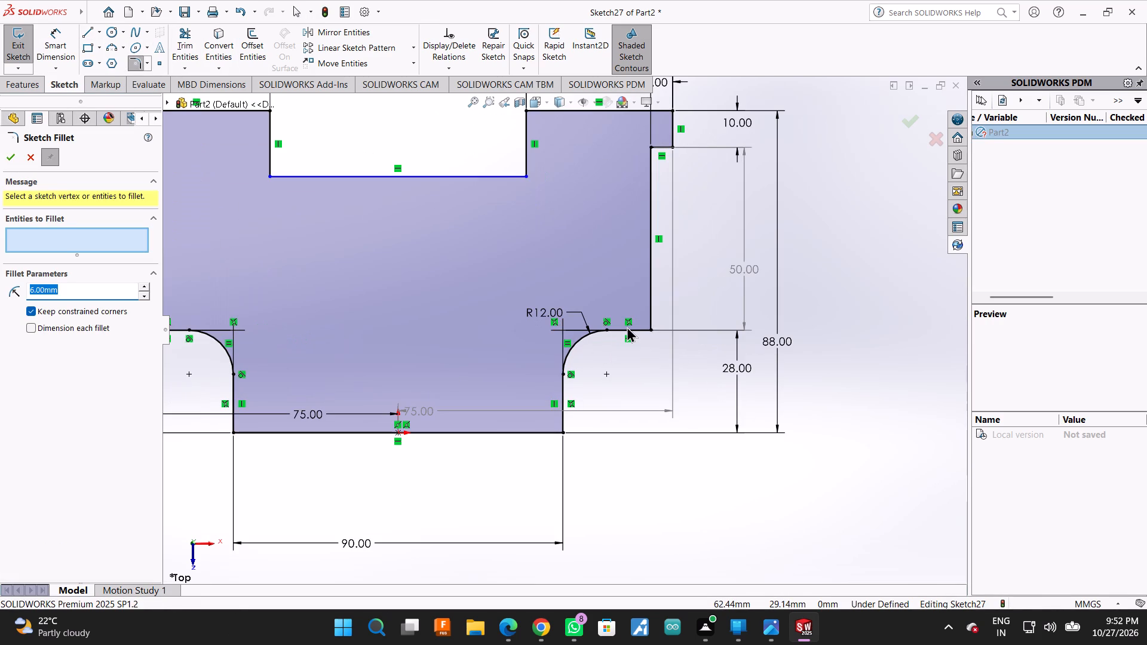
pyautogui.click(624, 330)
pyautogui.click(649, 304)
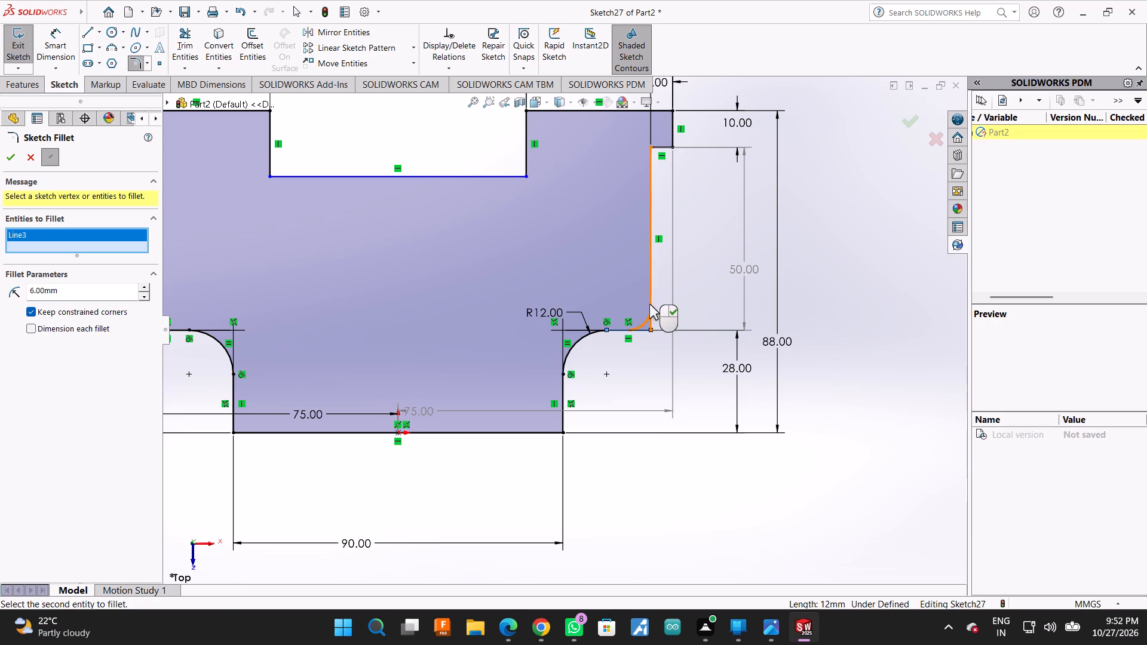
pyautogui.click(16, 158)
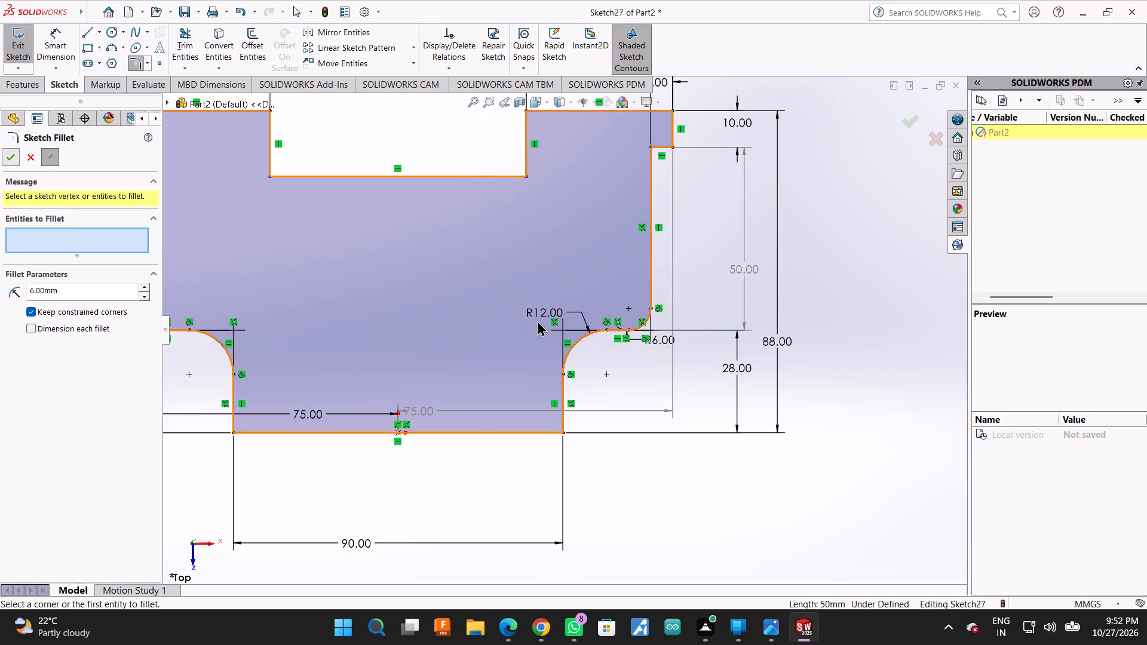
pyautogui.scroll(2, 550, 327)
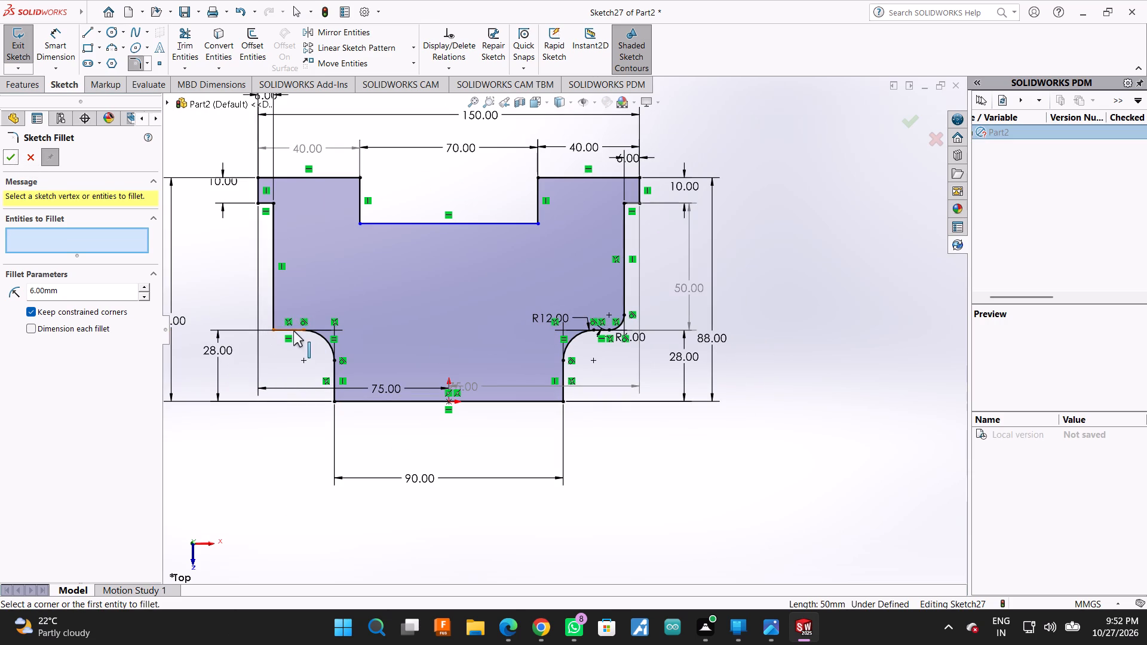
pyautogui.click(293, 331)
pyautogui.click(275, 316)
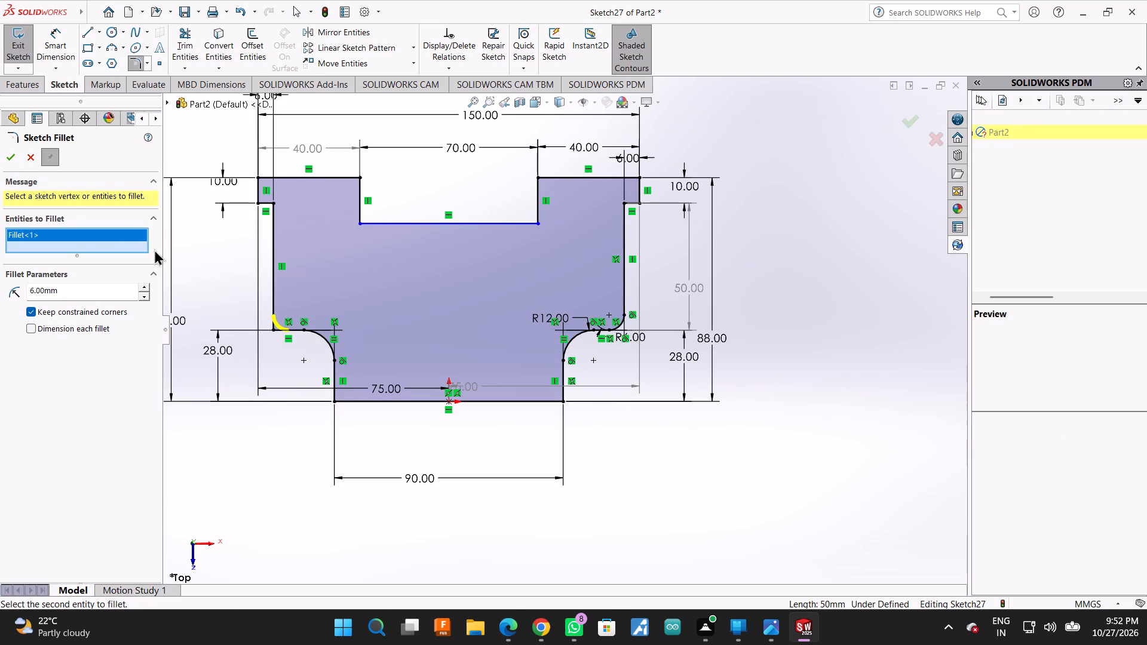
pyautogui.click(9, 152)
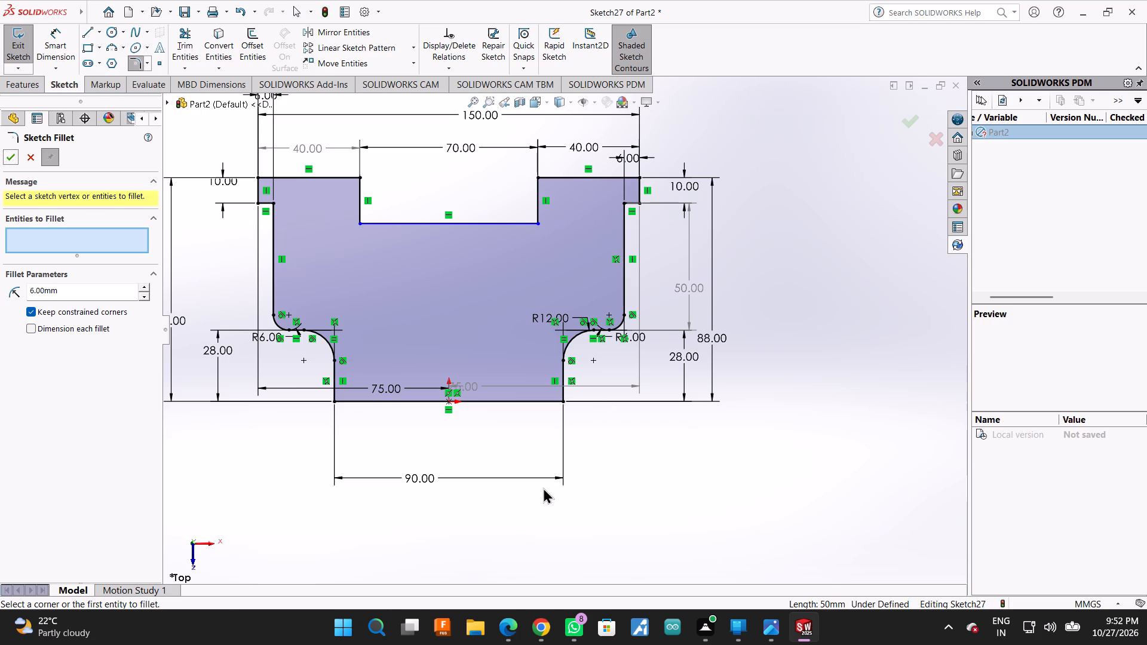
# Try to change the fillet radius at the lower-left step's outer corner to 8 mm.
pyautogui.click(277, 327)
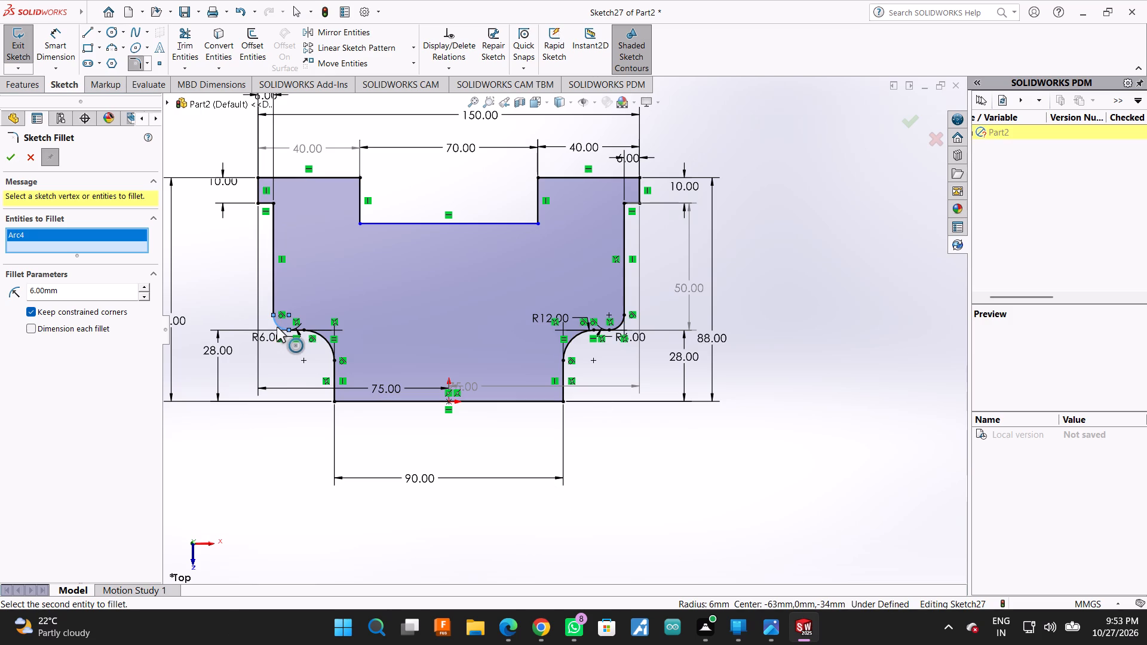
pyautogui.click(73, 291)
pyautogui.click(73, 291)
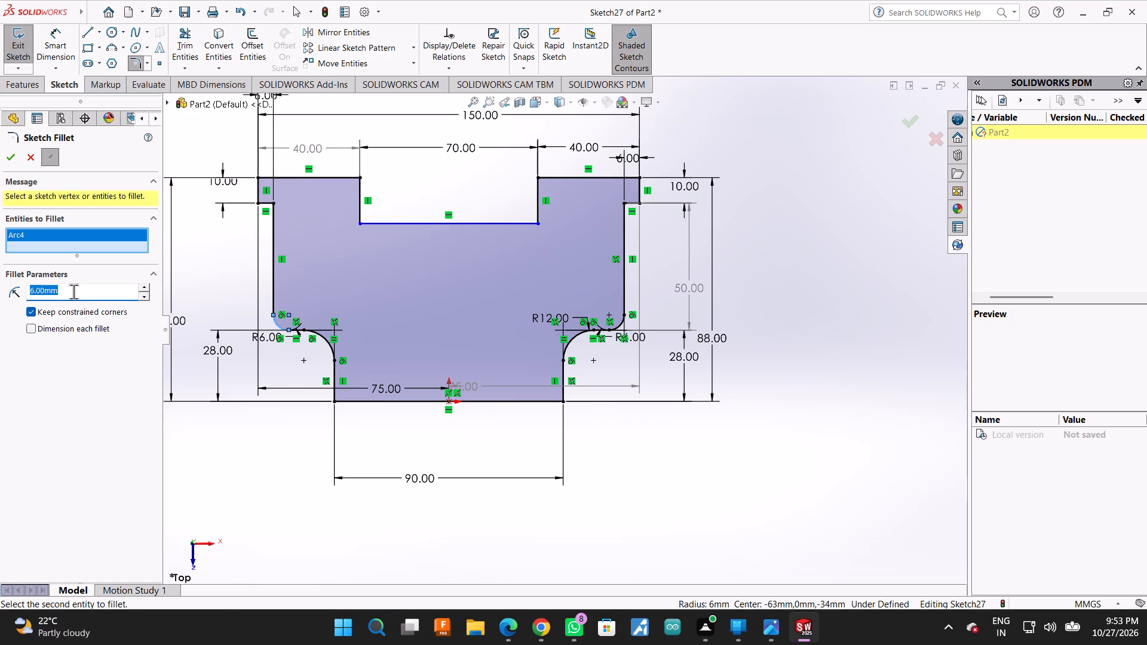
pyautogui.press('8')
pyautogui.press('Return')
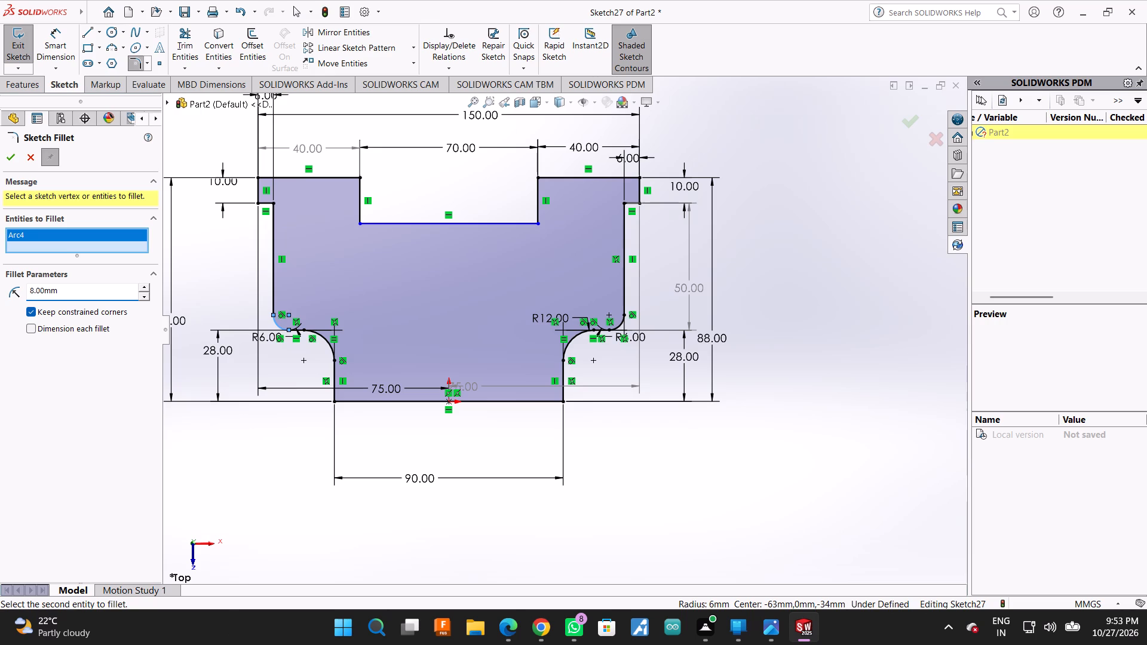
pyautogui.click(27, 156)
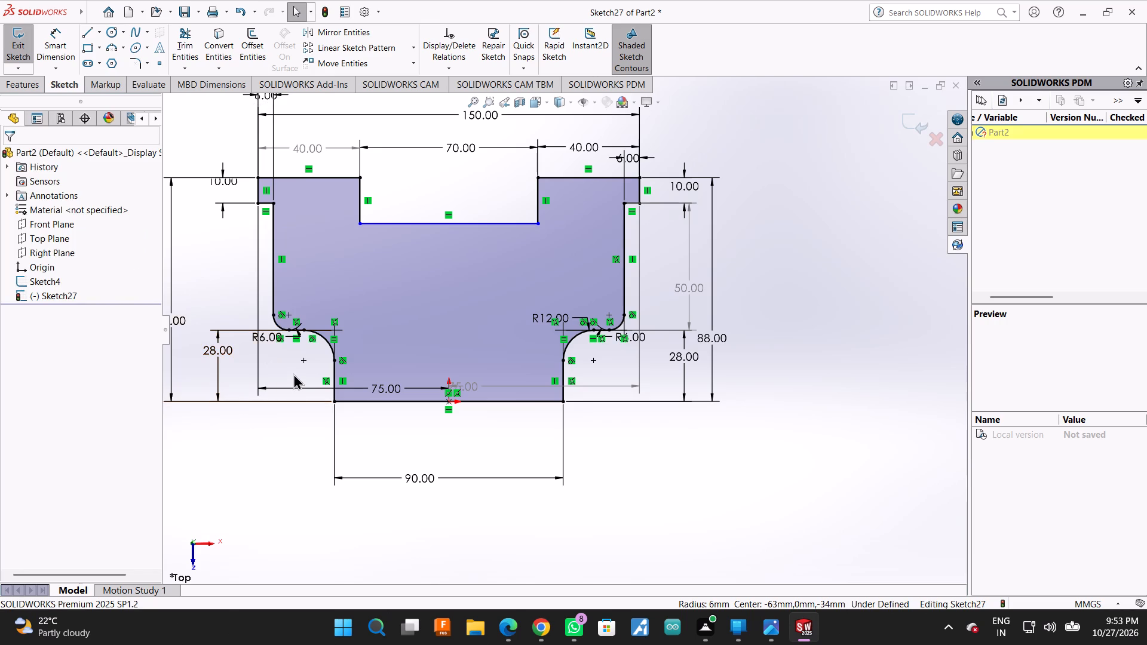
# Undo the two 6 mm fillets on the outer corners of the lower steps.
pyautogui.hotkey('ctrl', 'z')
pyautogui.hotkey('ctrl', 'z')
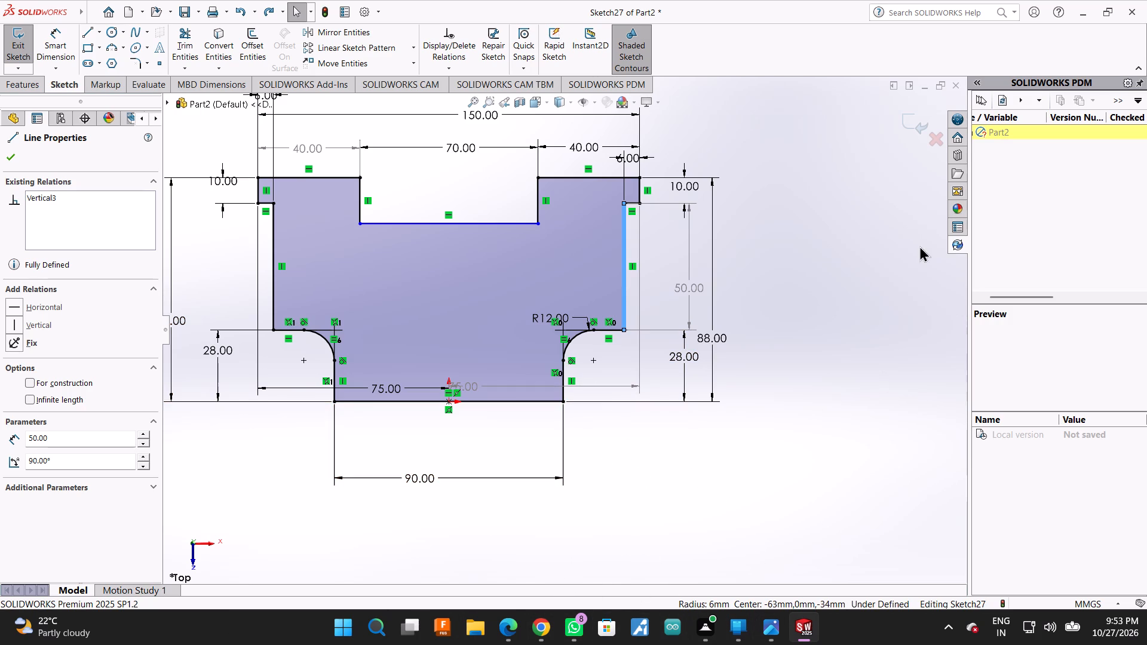
# Collapse the SOLIDWORKS PDM pane to widen the graphics area.
pyautogui.click(964, 519)
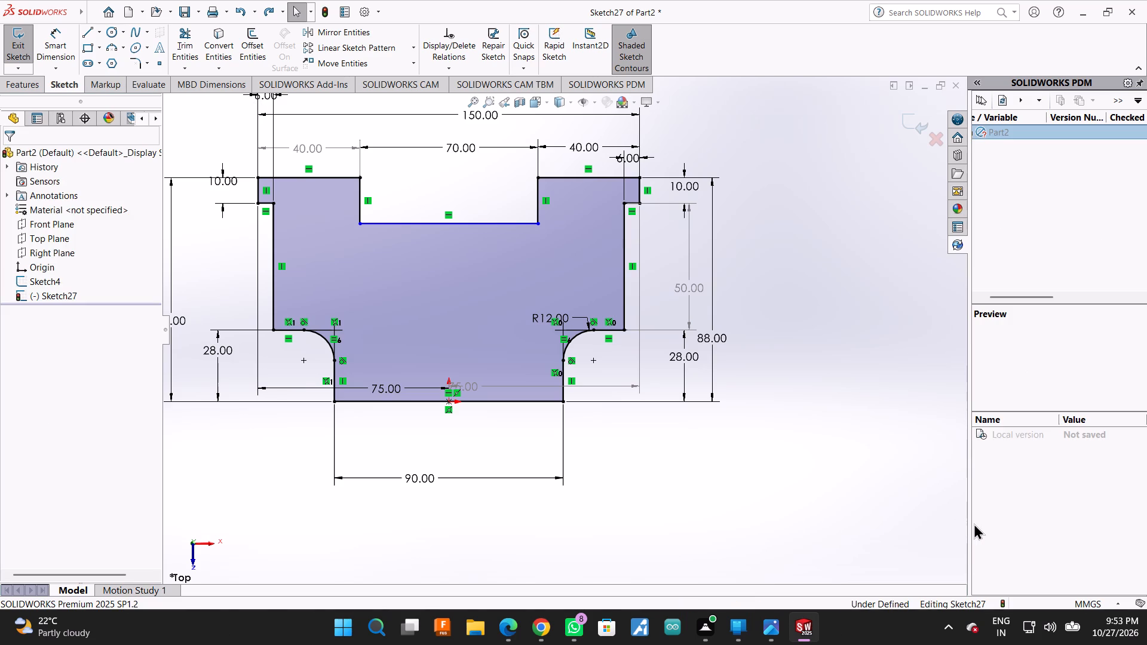
pyautogui.moveTo(970, 523); pyautogui.dragTo(1146, 512)
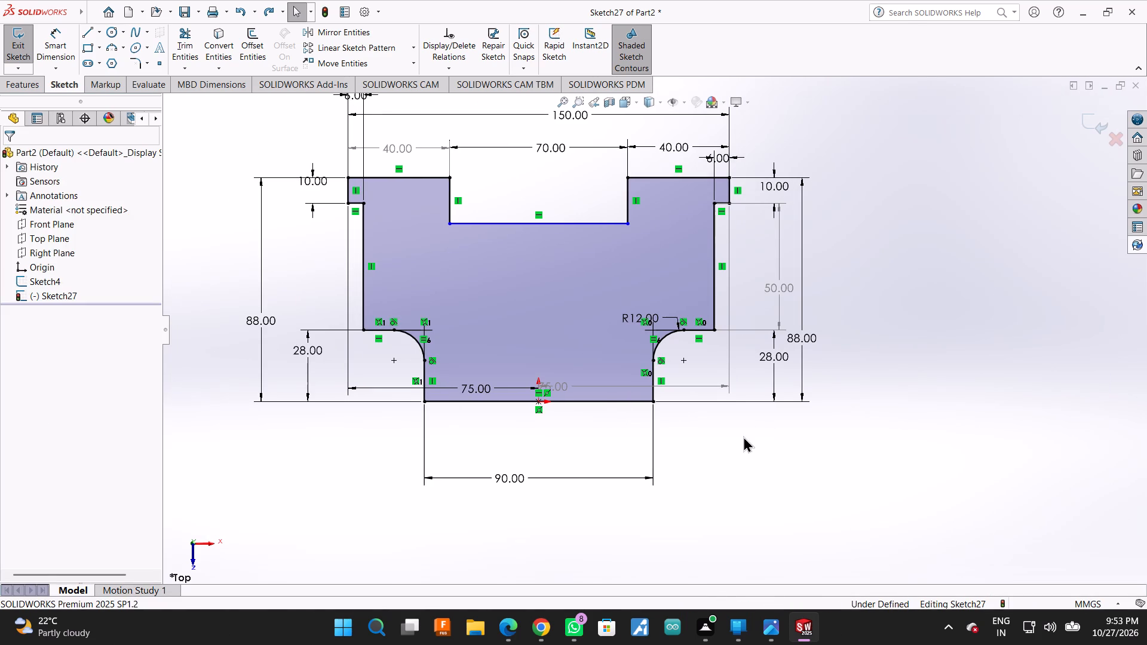
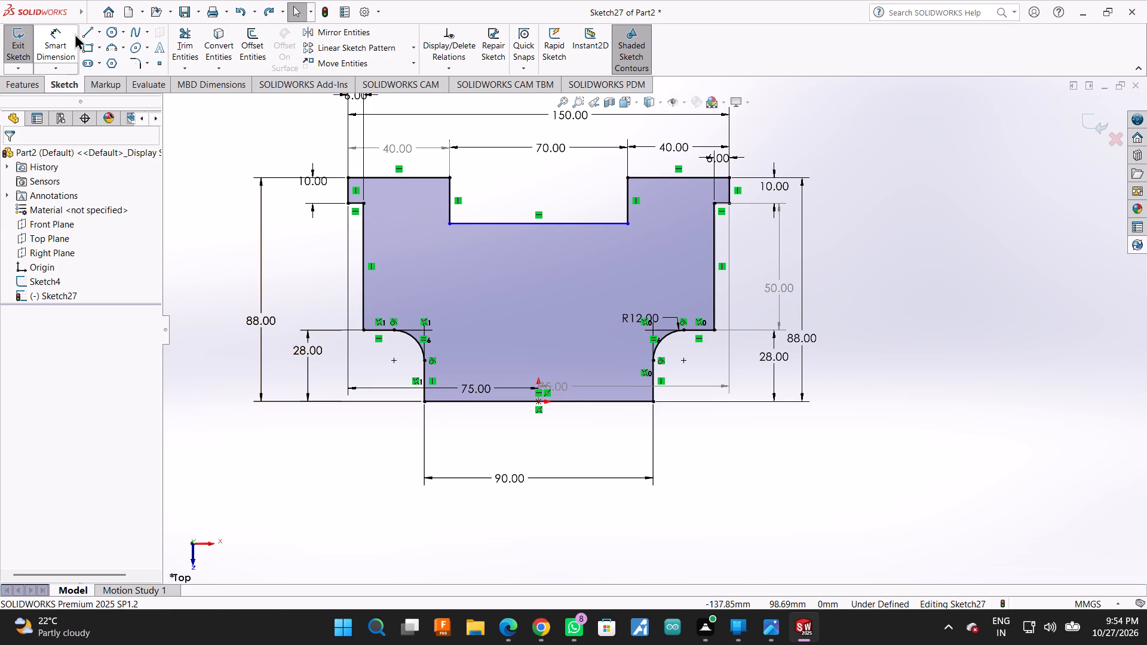
# Fillet the outer corner of the profile's lower-left step with an 11 mm radius.
pyautogui.scroll(-4, 359, 368)
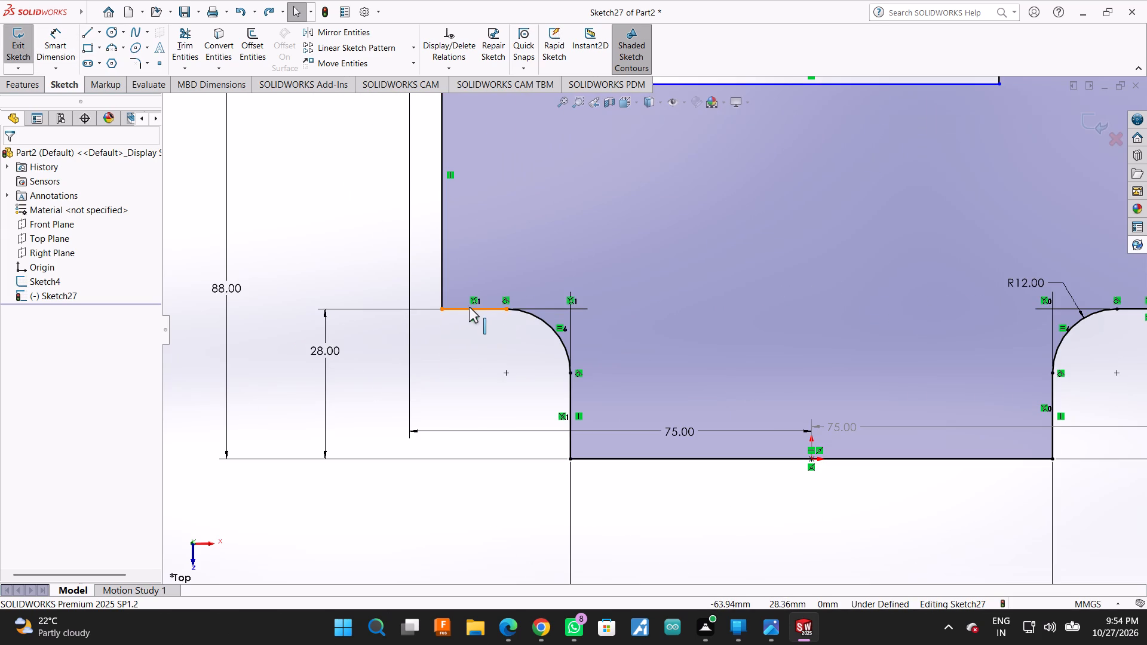
pyautogui.click(469, 307)
pyautogui.click(440, 285)
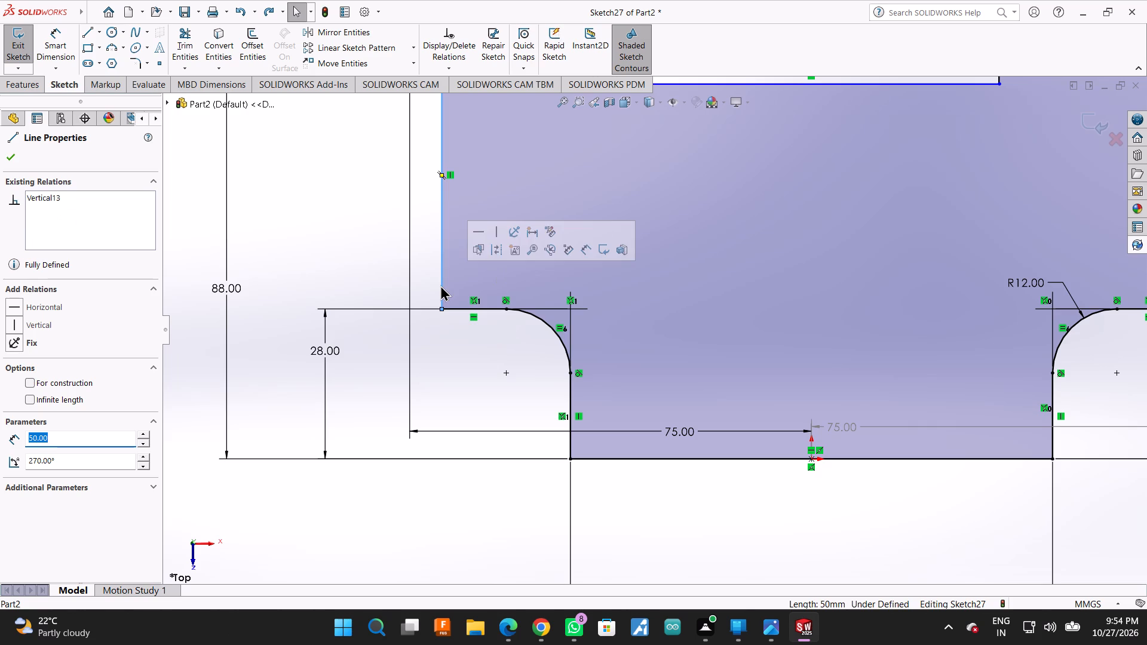
pyautogui.click(200, 238)
pyautogui.click(129, 60)
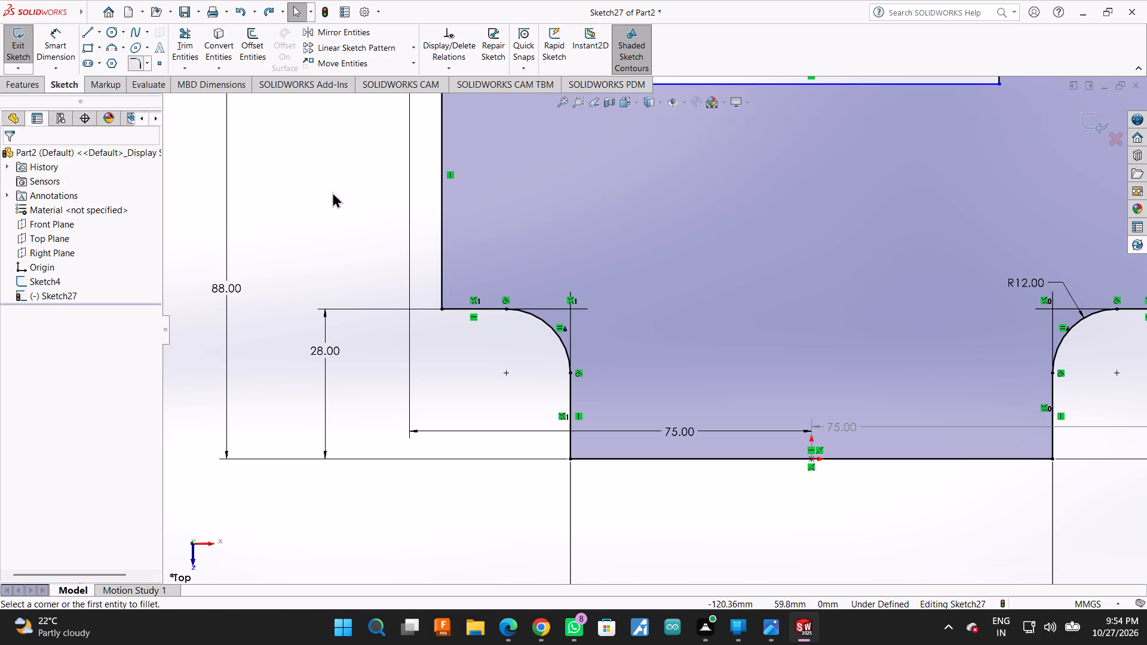
pyautogui.click(350, 283)
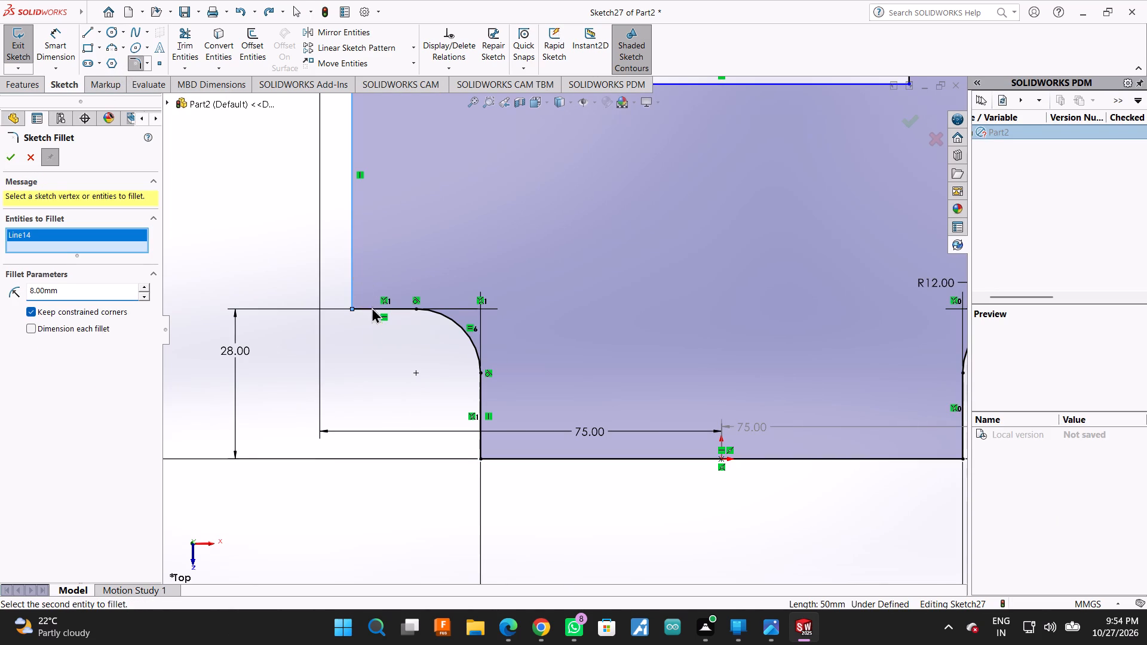
pyautogui.click(373, 311)
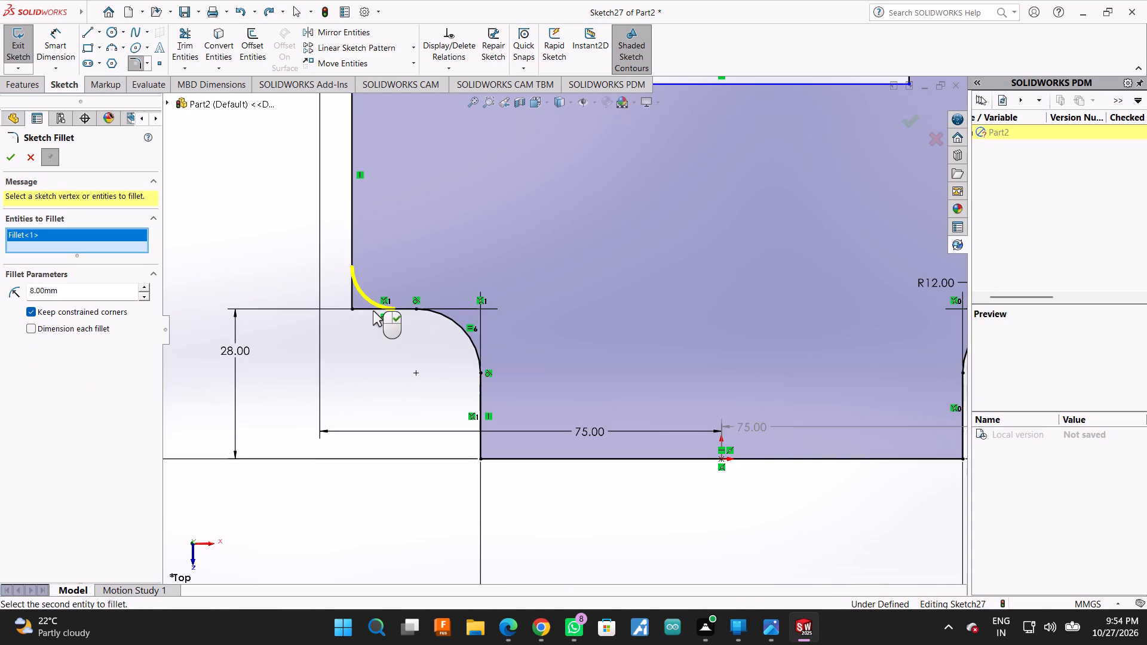
pyautogui.doubleClick(57, 290)
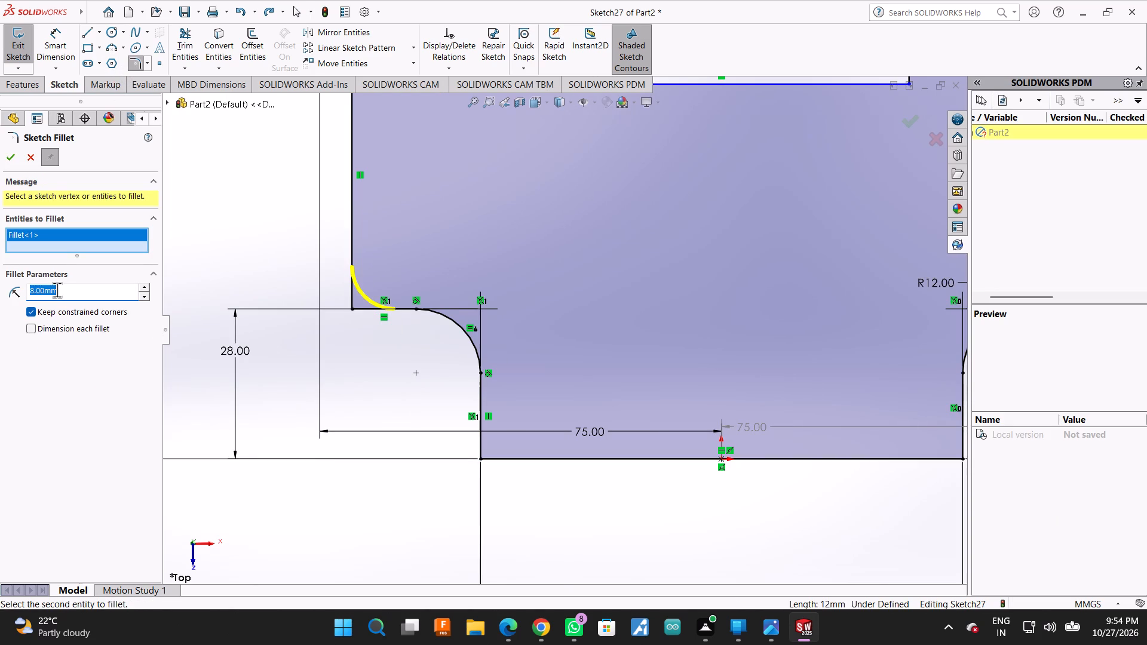
pyautogui.write('10')
pyautogui.press('Return')
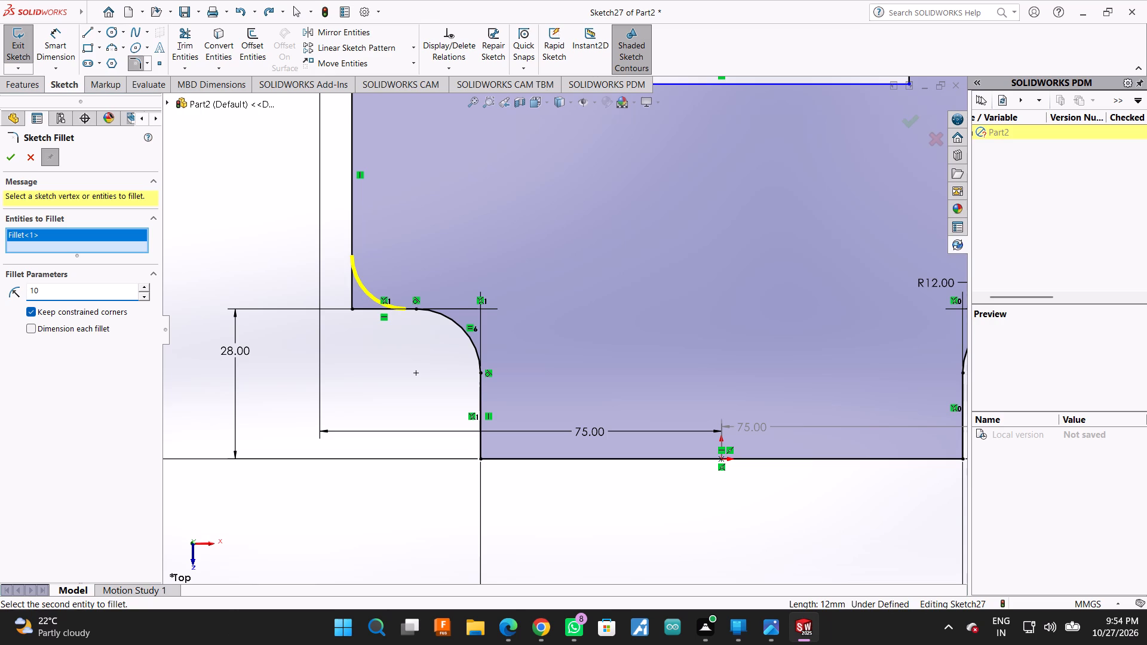
pyautogui.doubleClick(86, 292)
pyautogui.write('11')
pyautogui.press('Return')
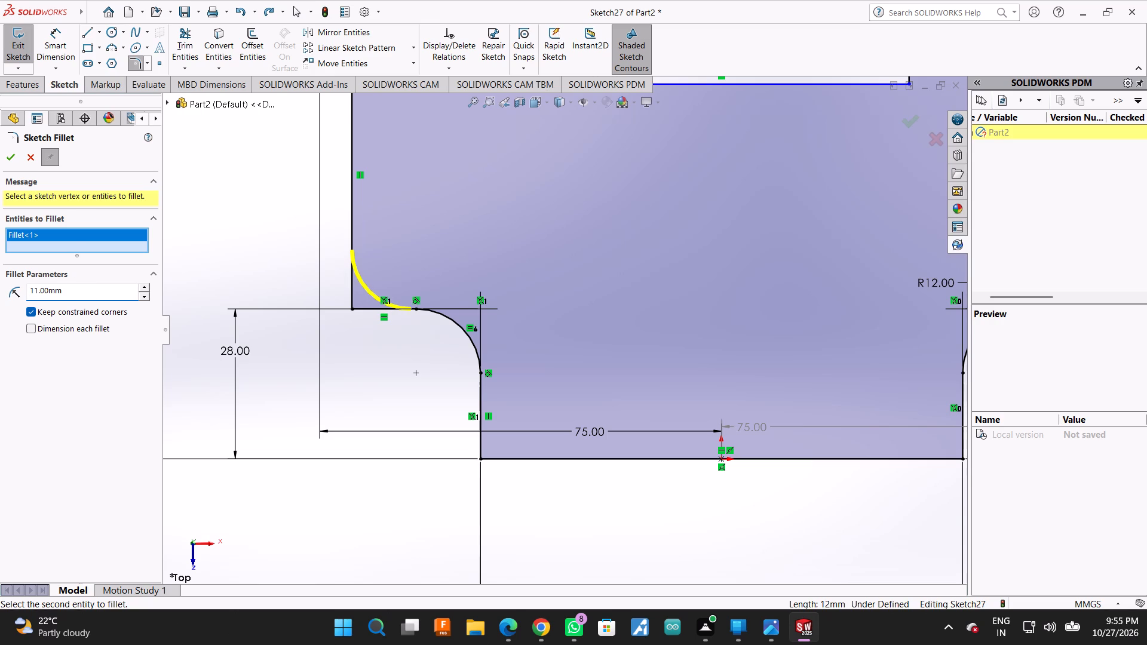
pyautogui.click(6, 149)
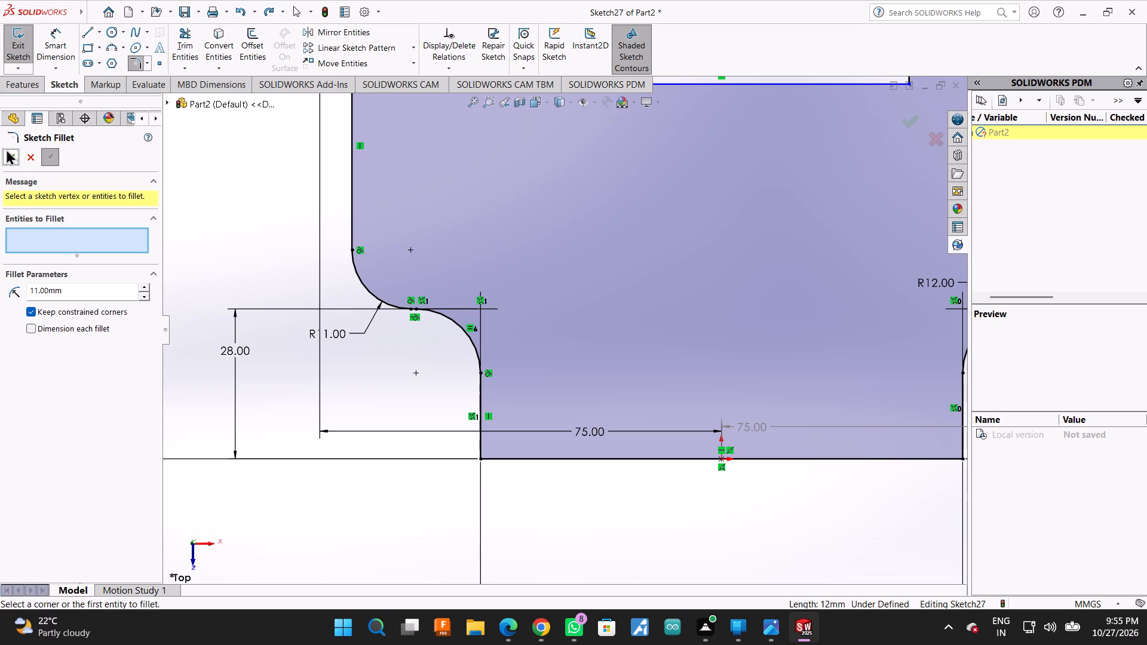
# Fillet the outer corner of the profile's lower-right step with the same 11 mm radius.
pyautogui.scroll(2, 299, 340)
pyautogui.scroll(2, 403, 351)
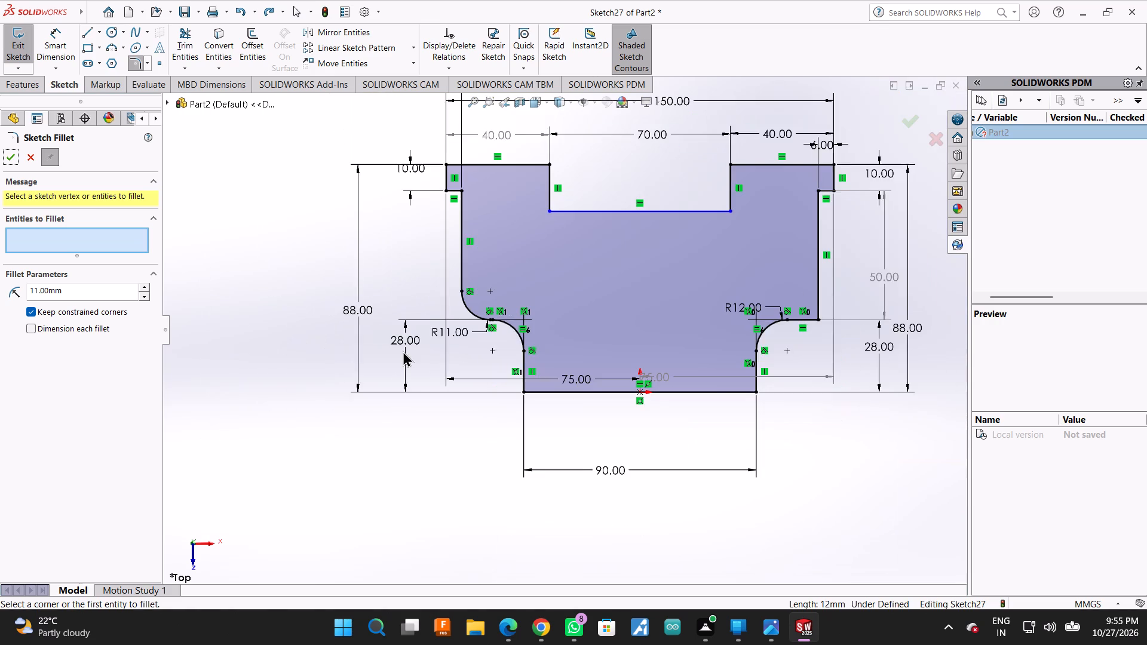
pyautogui.scroll(-1, 707, 340)
pyautogui.click(814, 316)
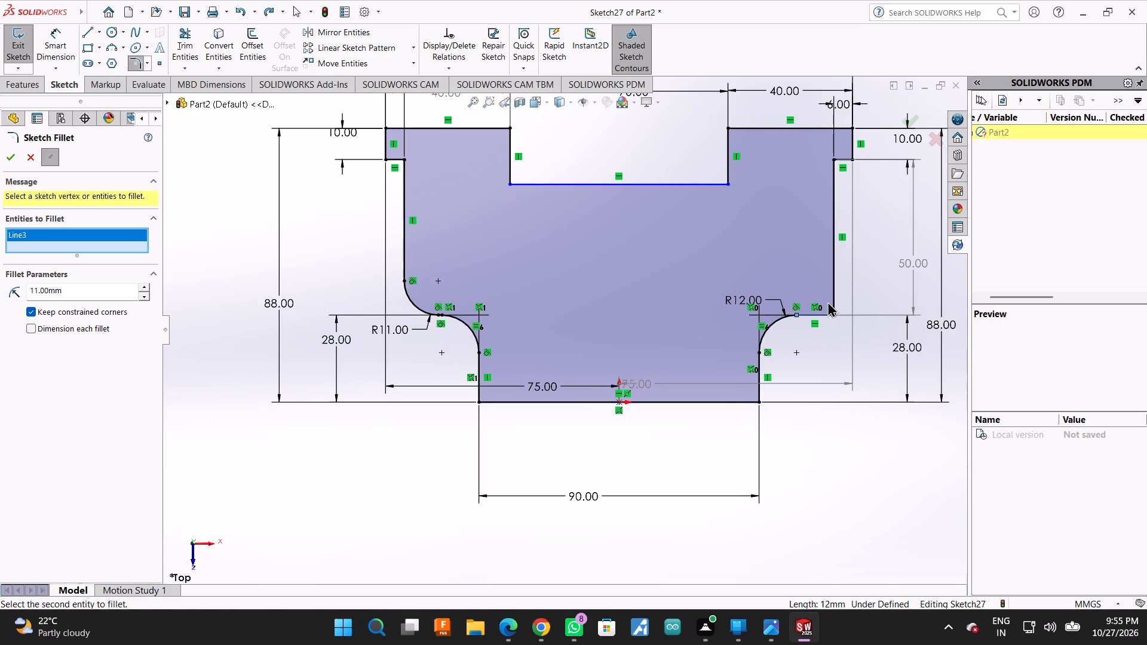
pyautogui.click(833, 297)
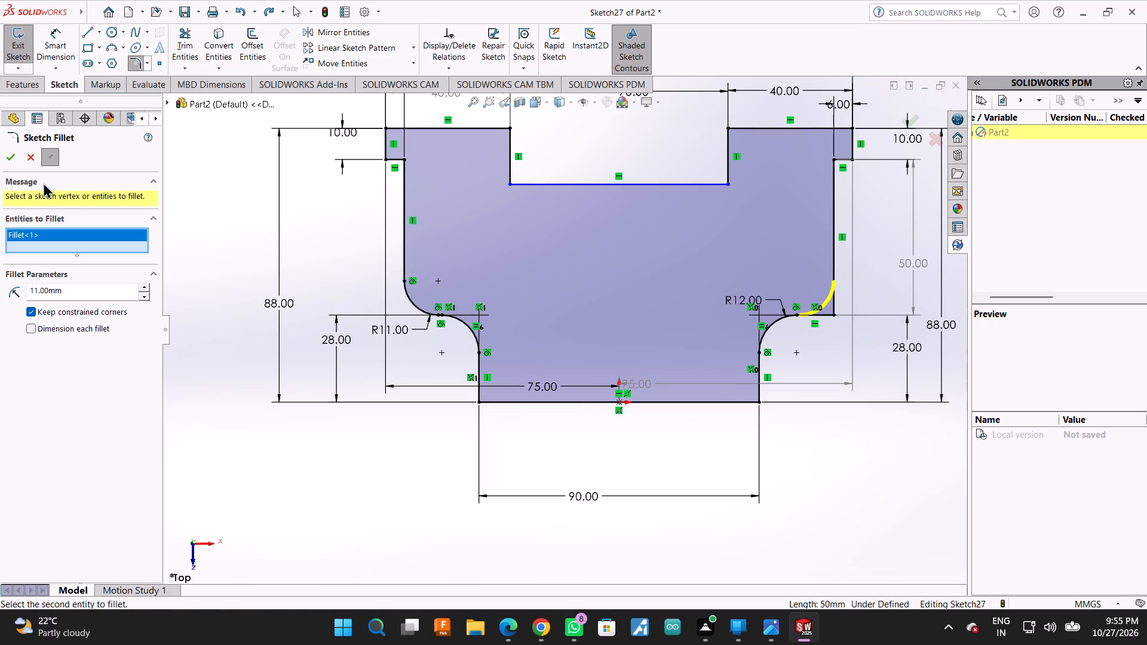
pyautogui.doubleClick(11, 162)
# Check the length of the short horizontal line between the two lower-right arcs with Smart Dimension, without placing a dimension.
pyautogui.scroll(-2, 757, 311)
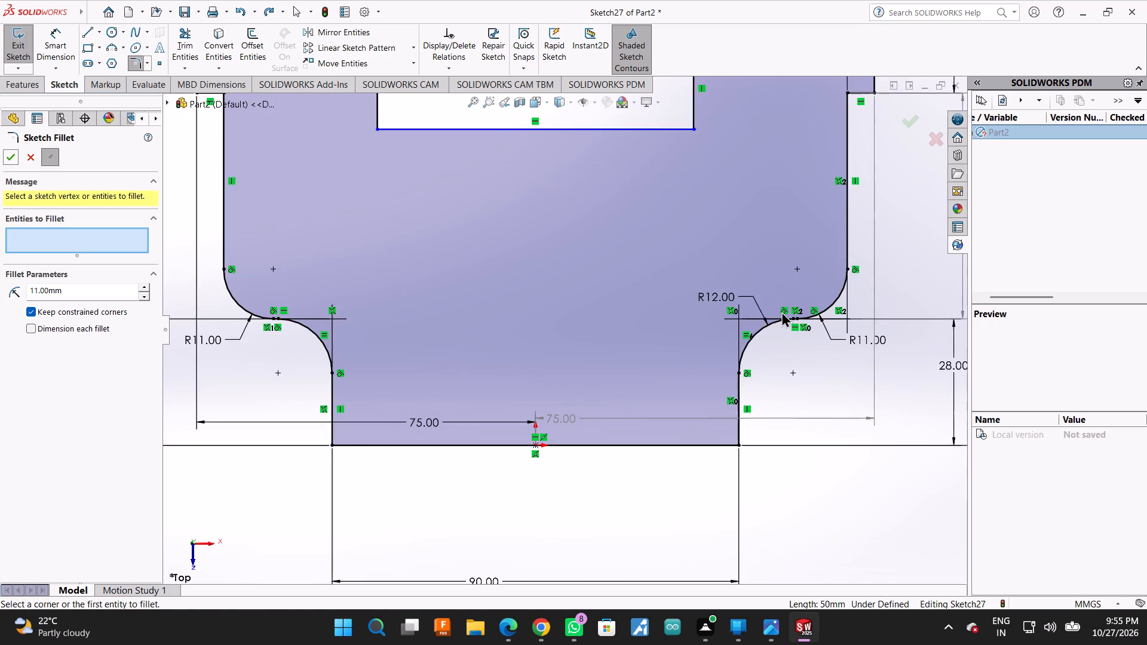
pyautogui.scroll(-6, 781, 311)
pyautogui.scroll(-1, 701, 333)
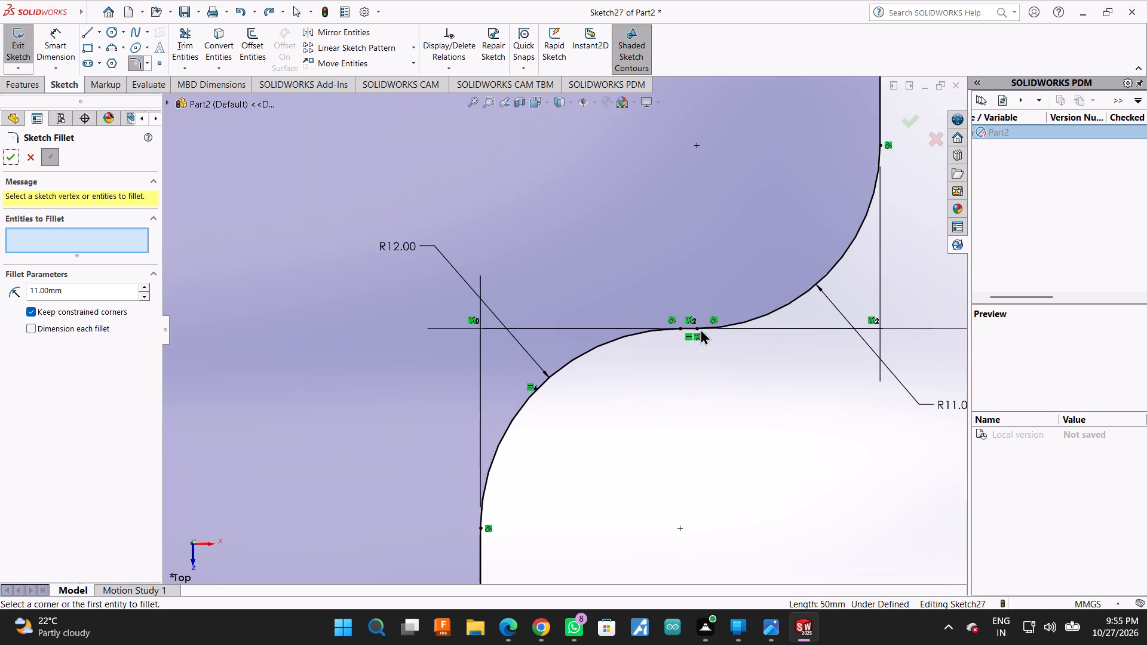
pyautogui.click(688, 333)
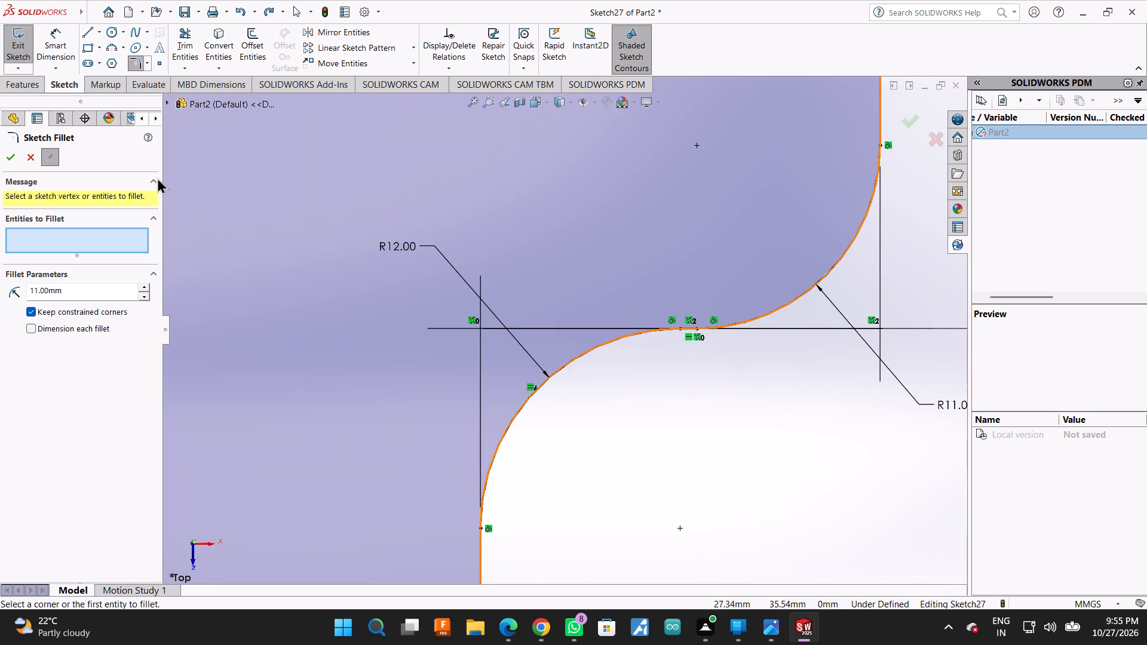
pyautogui.click(57, 31)
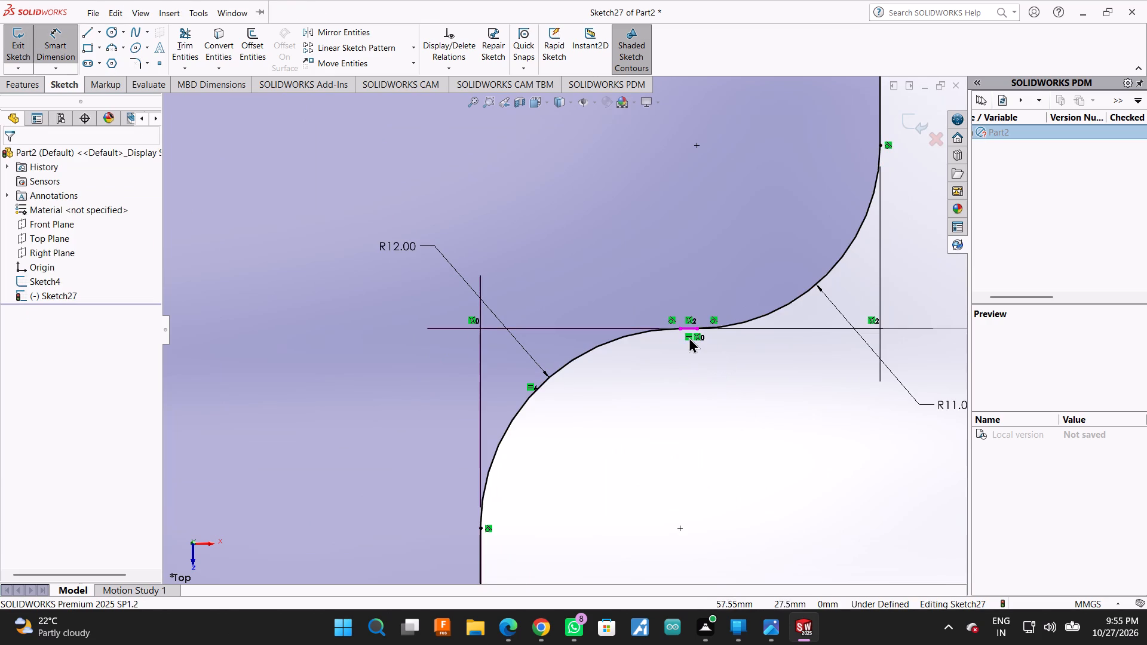
pyautogui.click(689, 333)
pyautogui.click(692, 332)
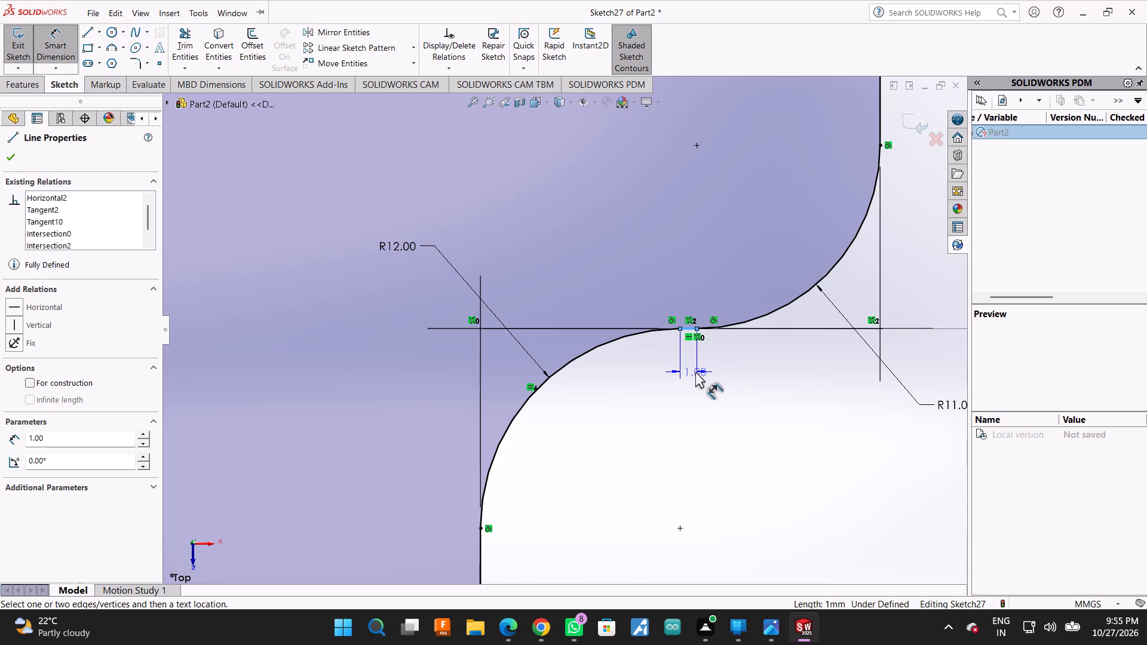
pyautogui.press('Escape')
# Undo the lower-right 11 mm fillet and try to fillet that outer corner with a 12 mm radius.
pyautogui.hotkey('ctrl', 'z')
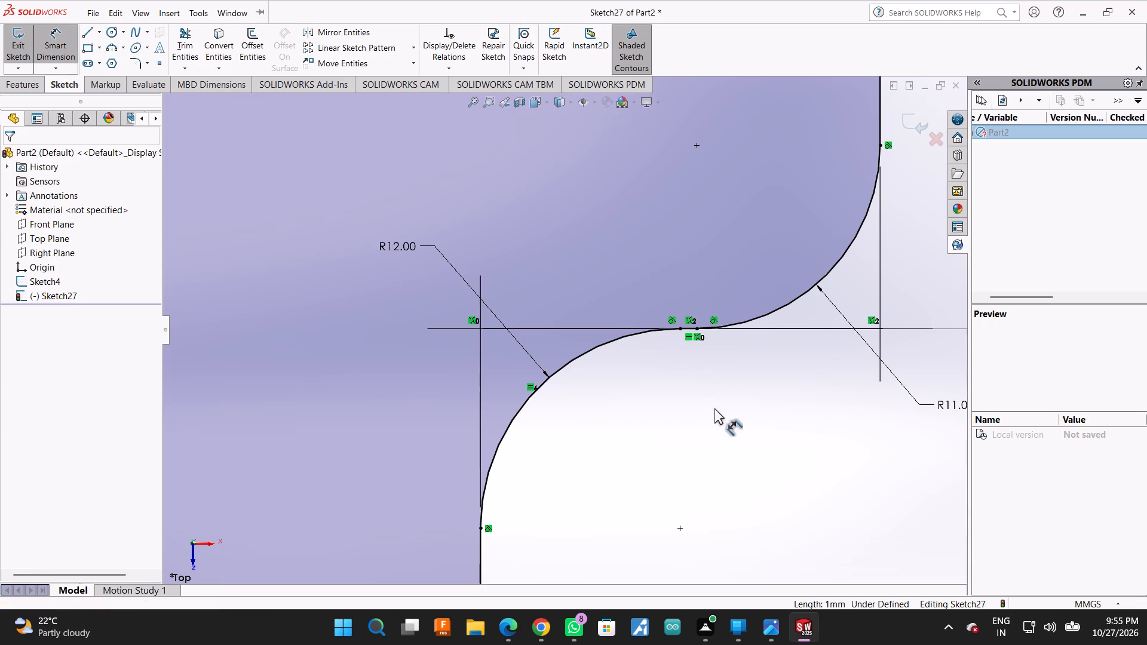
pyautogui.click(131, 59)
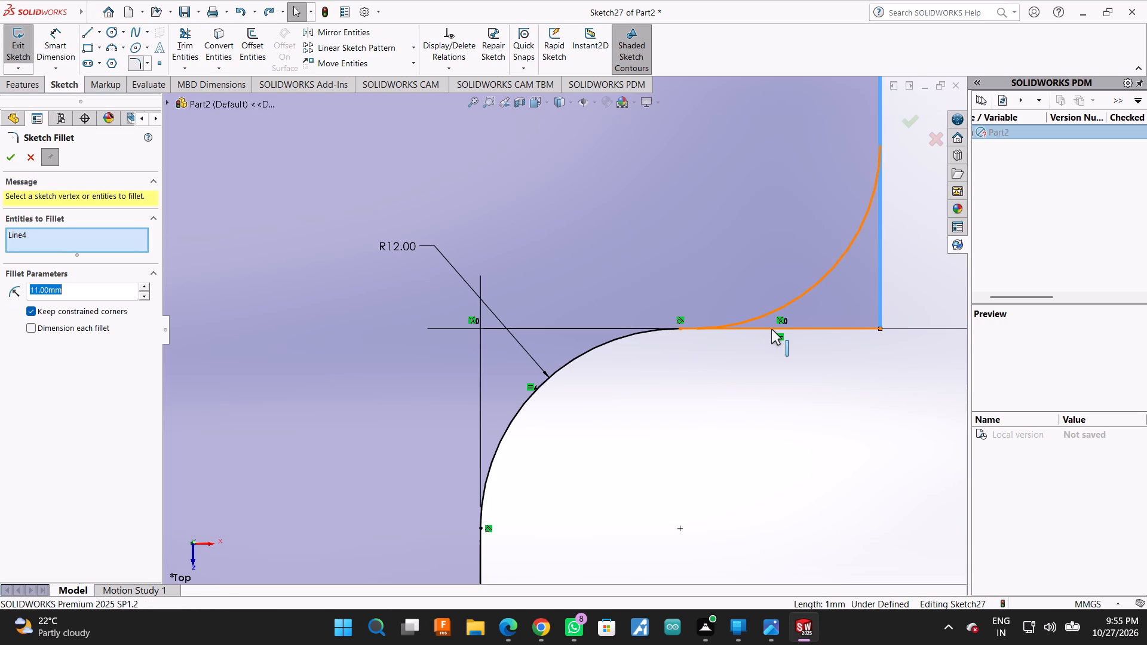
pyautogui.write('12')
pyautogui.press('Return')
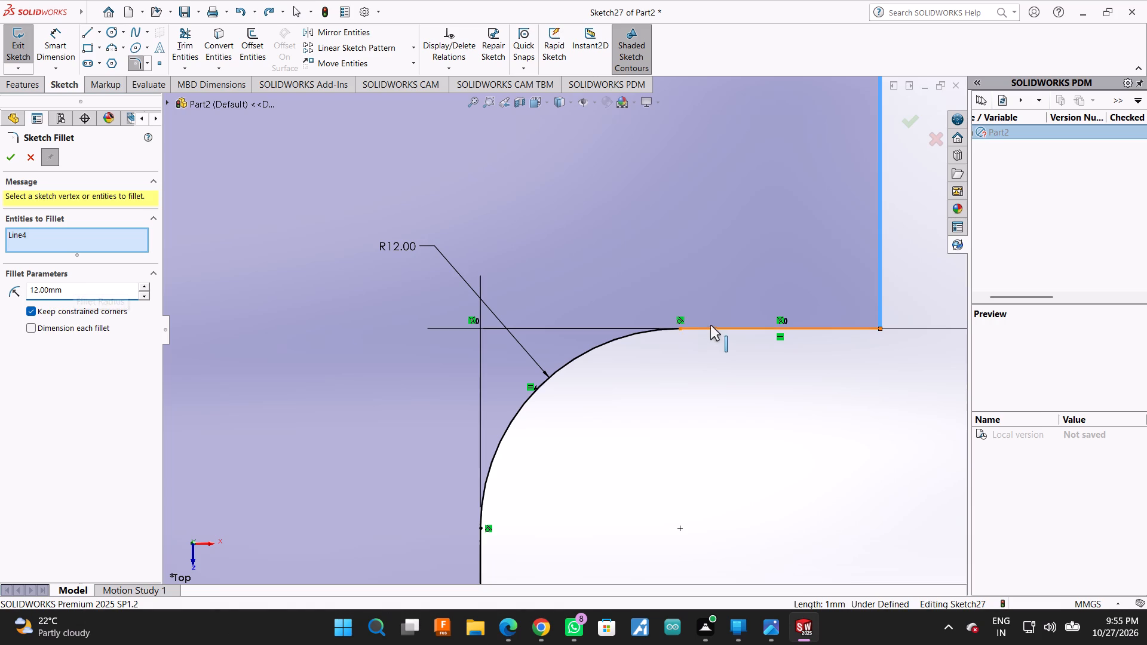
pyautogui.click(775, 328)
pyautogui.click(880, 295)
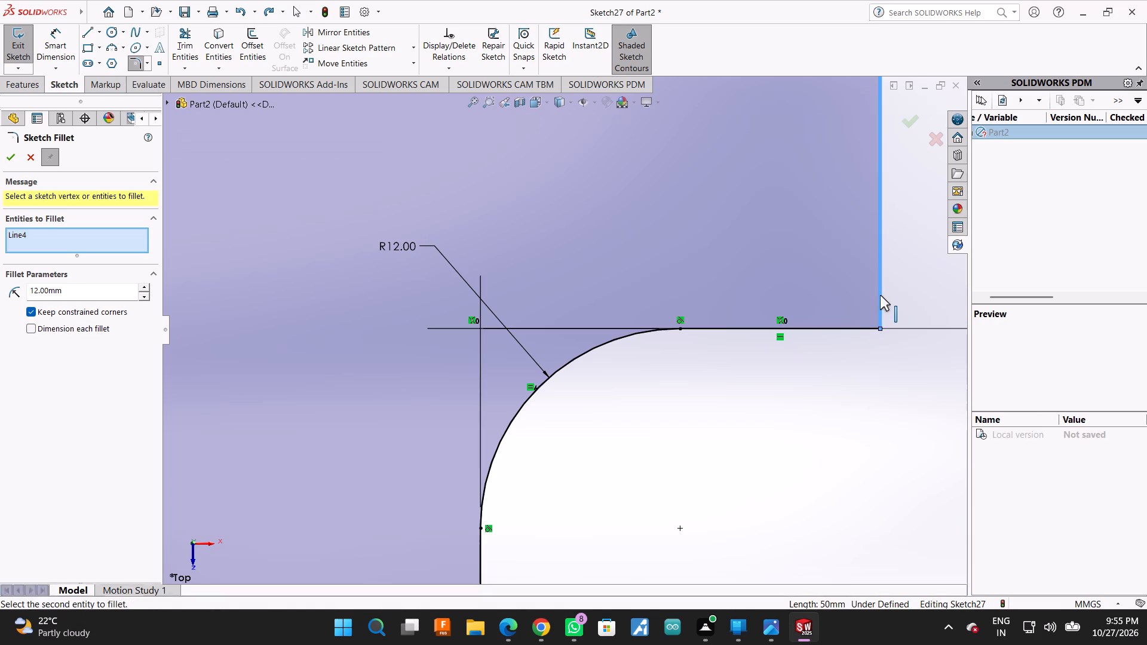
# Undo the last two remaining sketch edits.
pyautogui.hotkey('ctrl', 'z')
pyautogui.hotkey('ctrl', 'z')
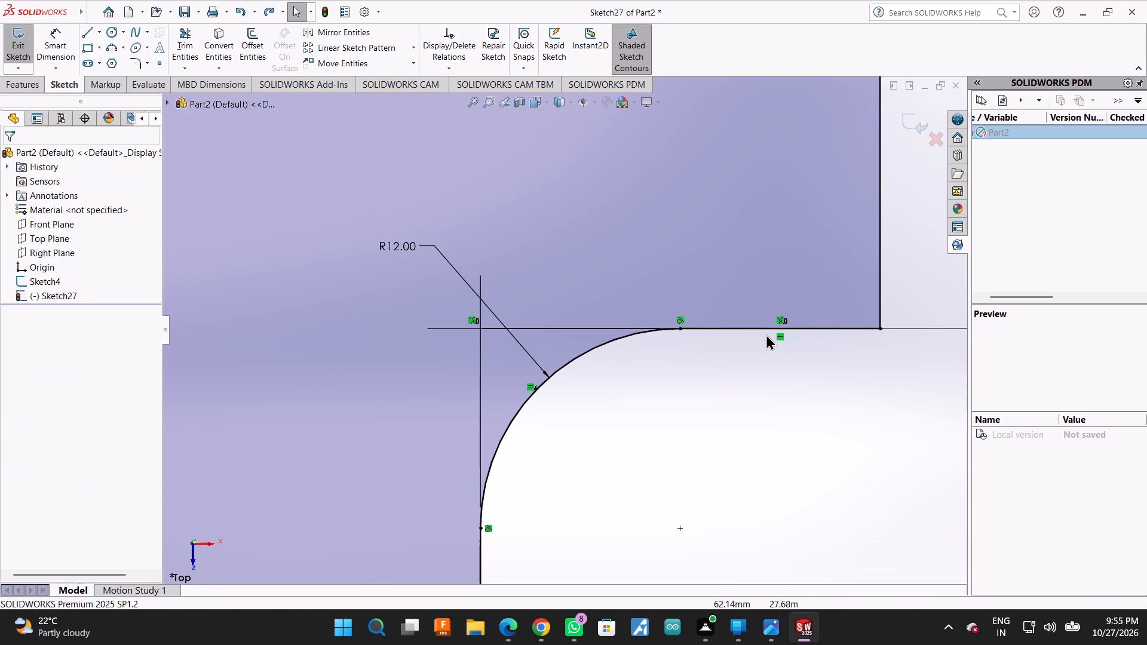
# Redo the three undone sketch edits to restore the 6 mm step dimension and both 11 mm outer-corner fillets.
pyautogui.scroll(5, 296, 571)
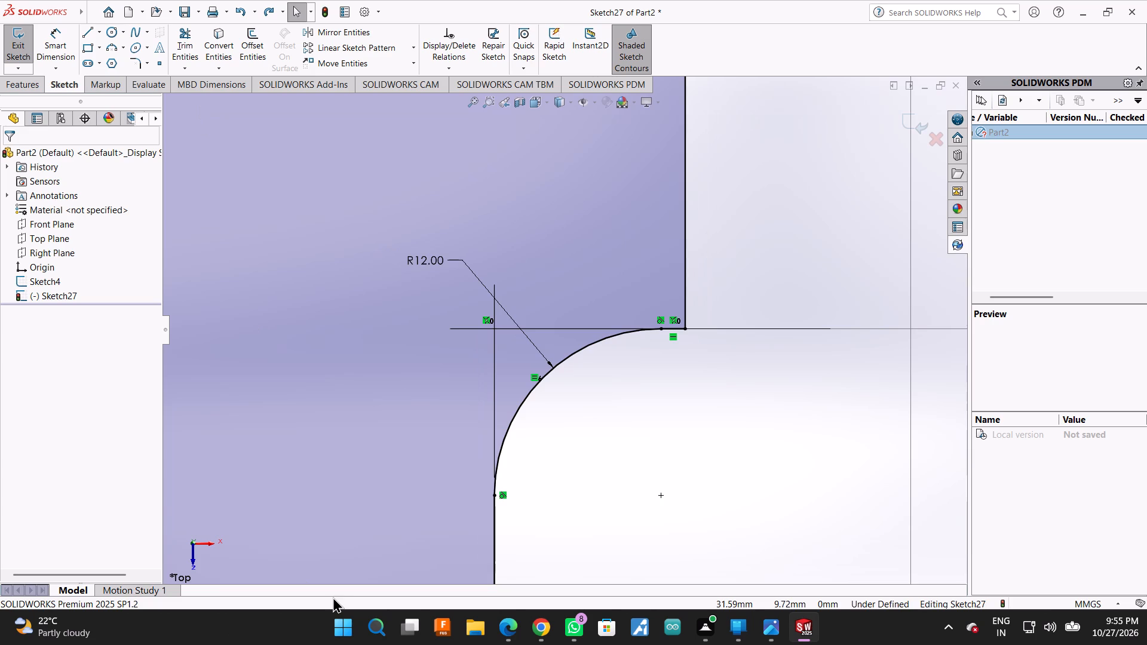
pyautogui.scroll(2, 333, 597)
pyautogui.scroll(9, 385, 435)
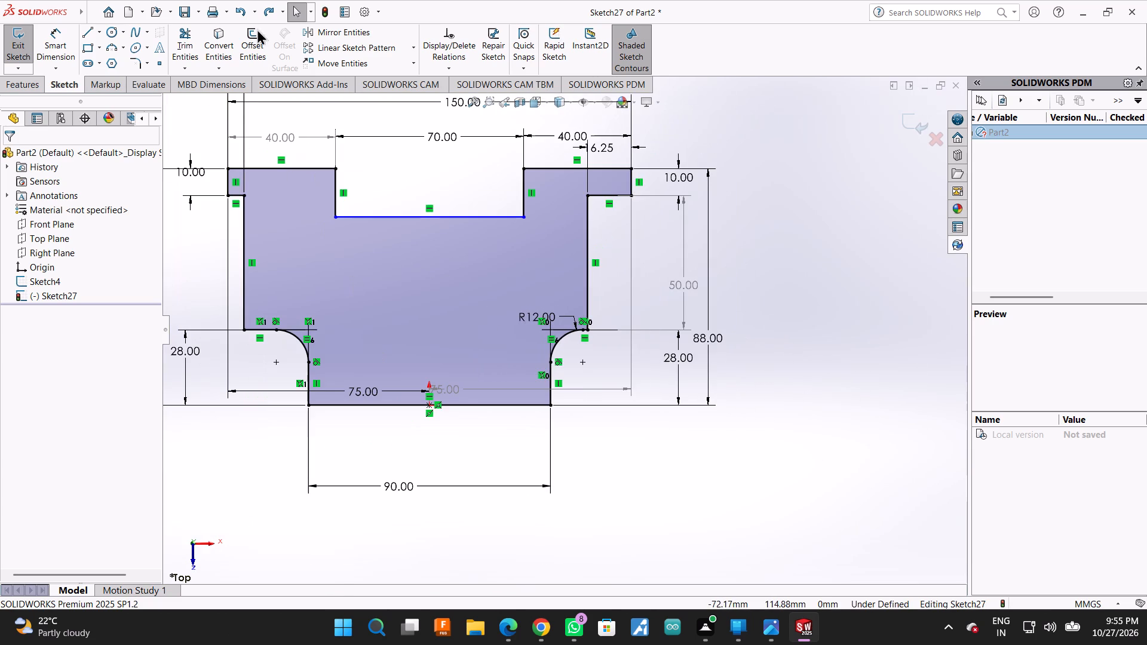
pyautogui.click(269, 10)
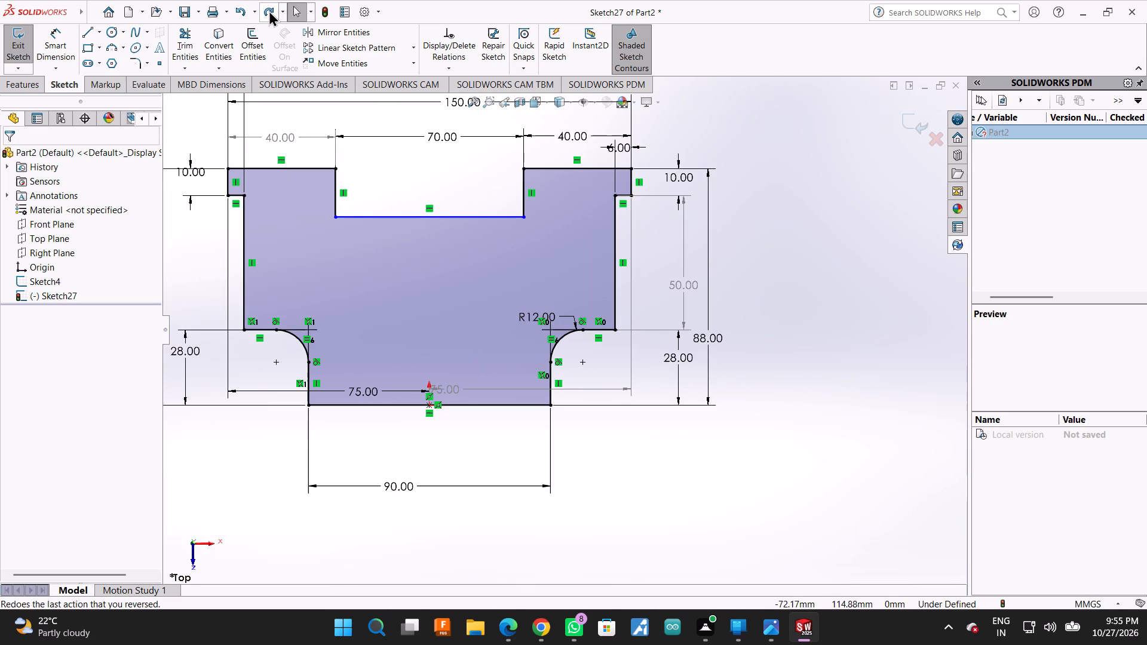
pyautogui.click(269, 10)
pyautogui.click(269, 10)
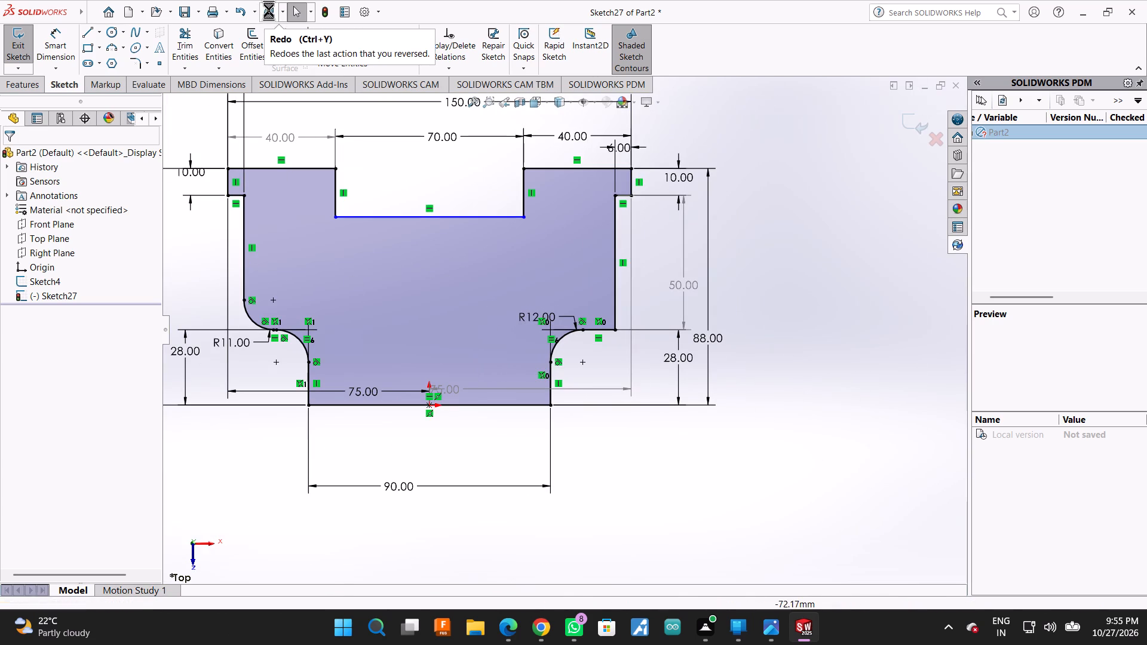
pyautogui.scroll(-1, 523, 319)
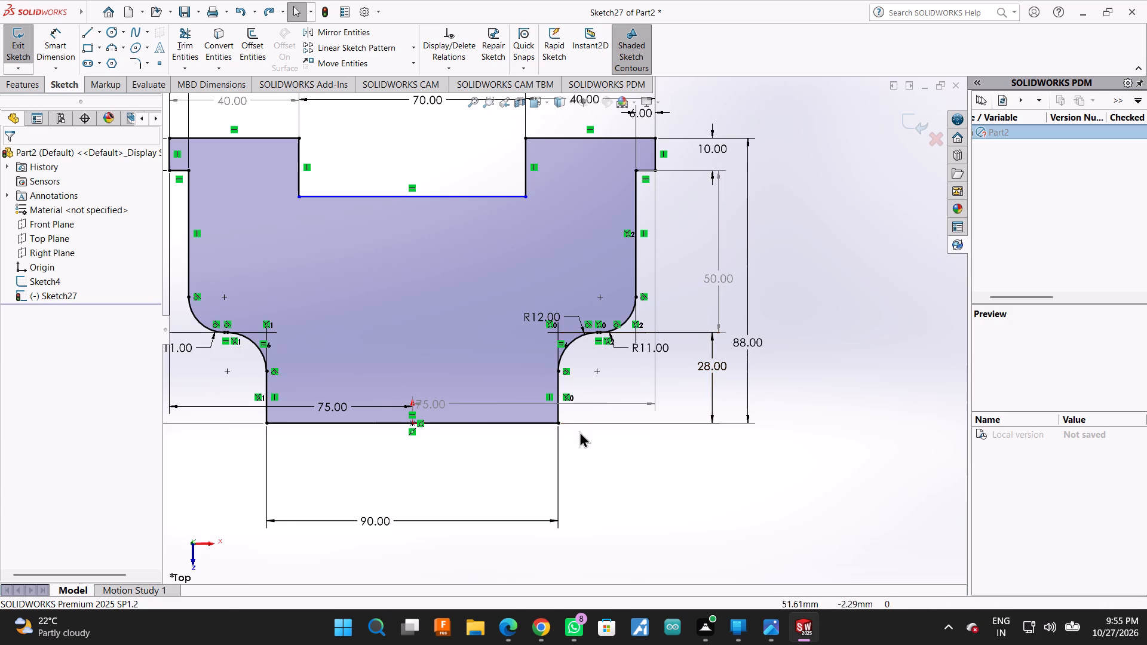
# Extrude the filleted base profile from the sketch plane to a blind depth of 10 mm.
pyautogui.scroll(4, 549, 334)
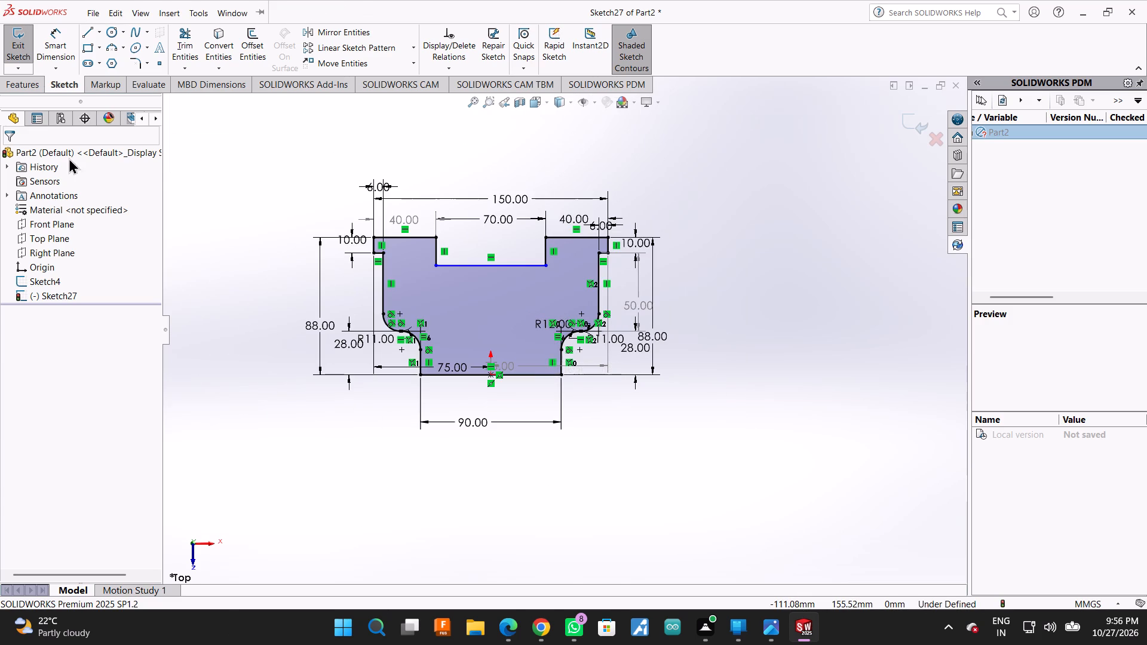
pyautogui.click(30, 85)
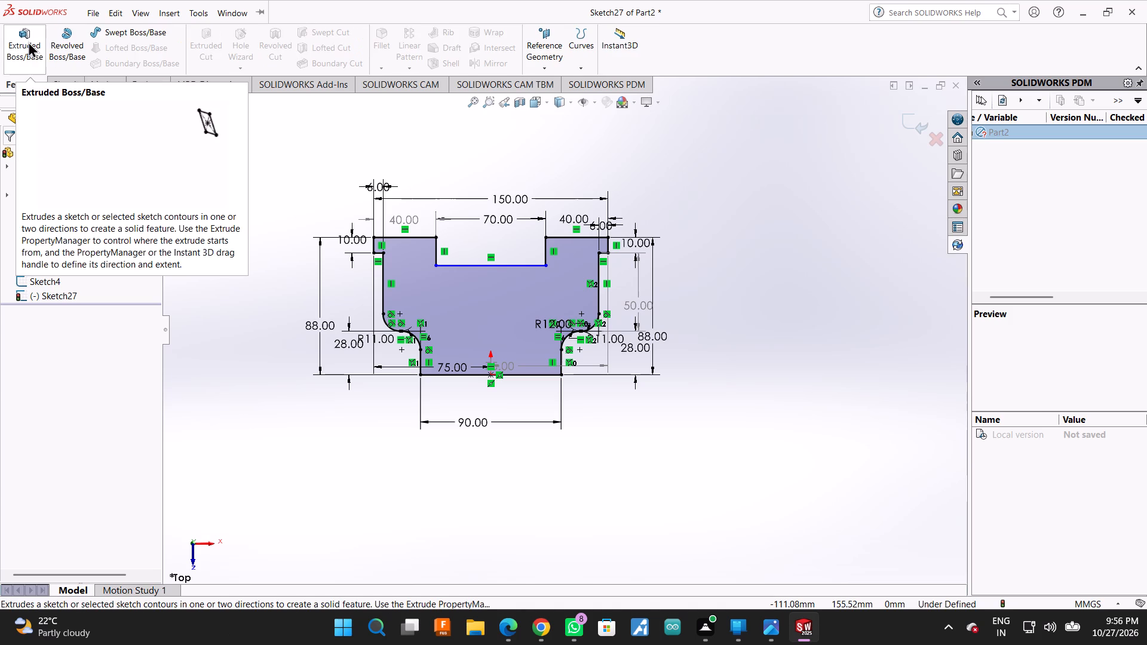
pyautogui.click(22, 30)
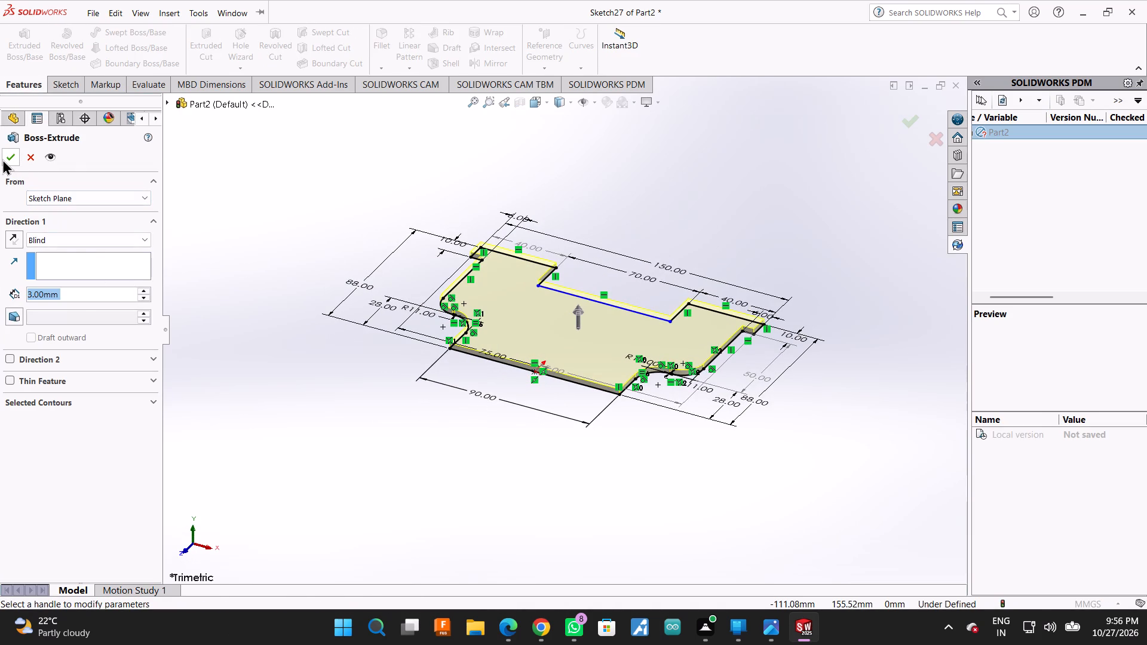
pyautogui.doubleClick(86, 294)
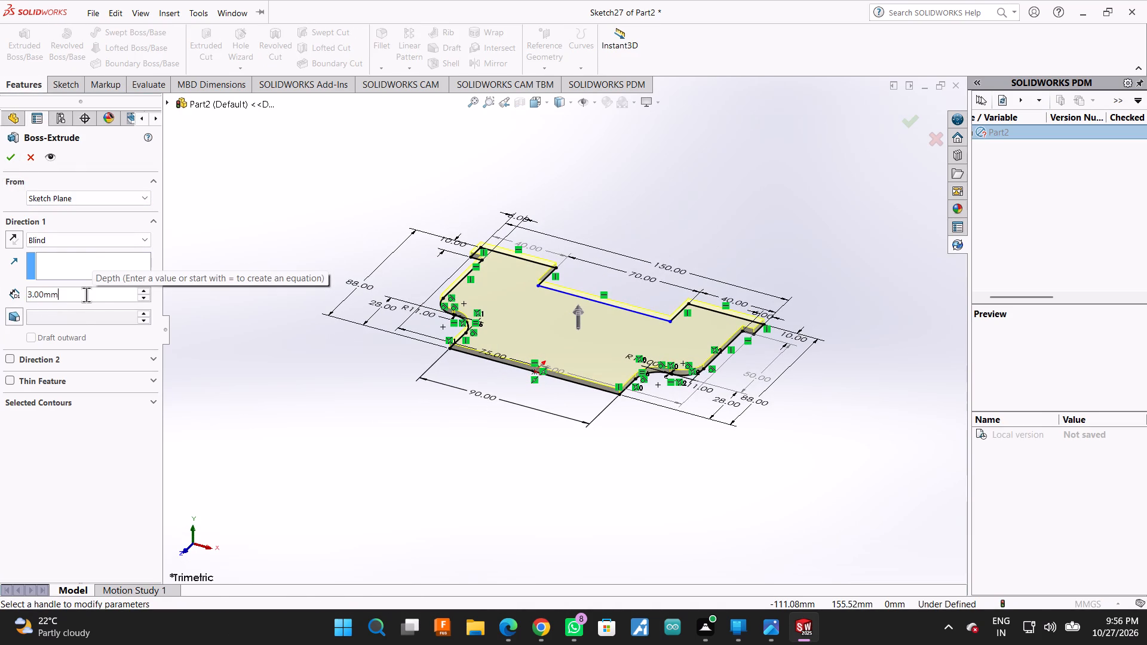
pyautogui.write('10')
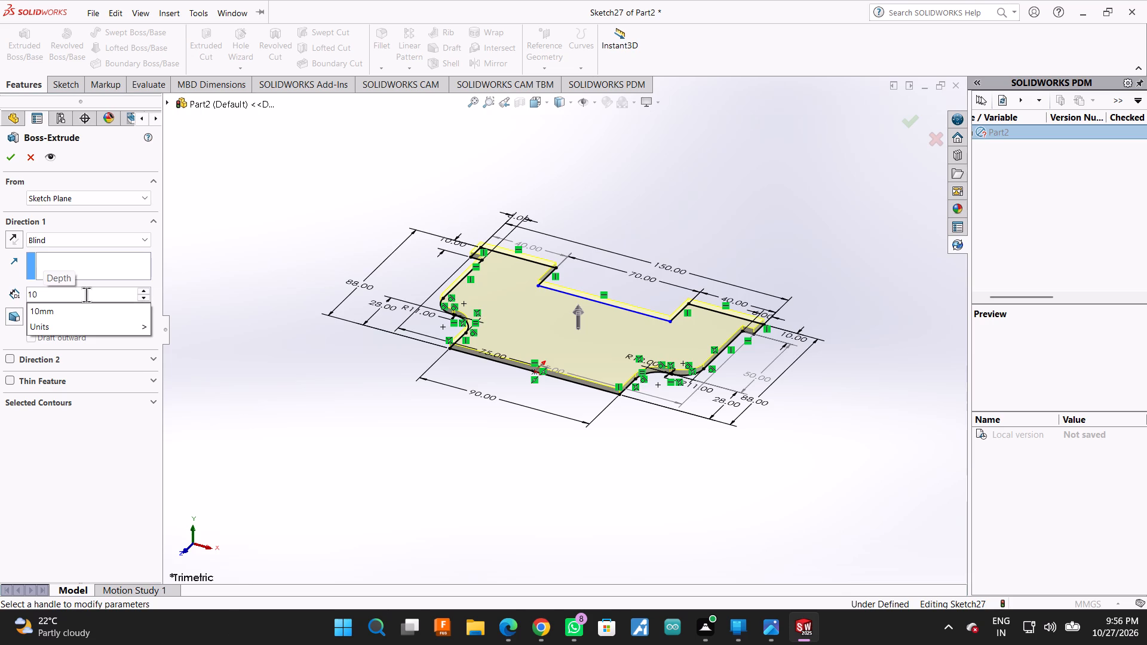
pyautogui.press('Return')
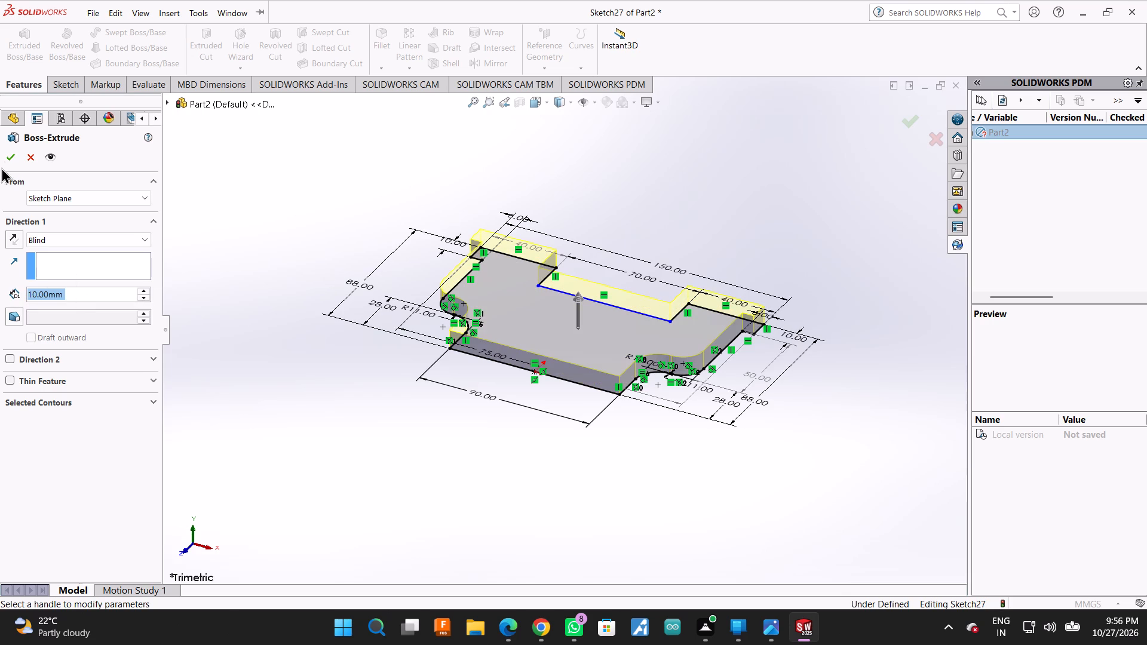
pyautogui.click(7, 154)
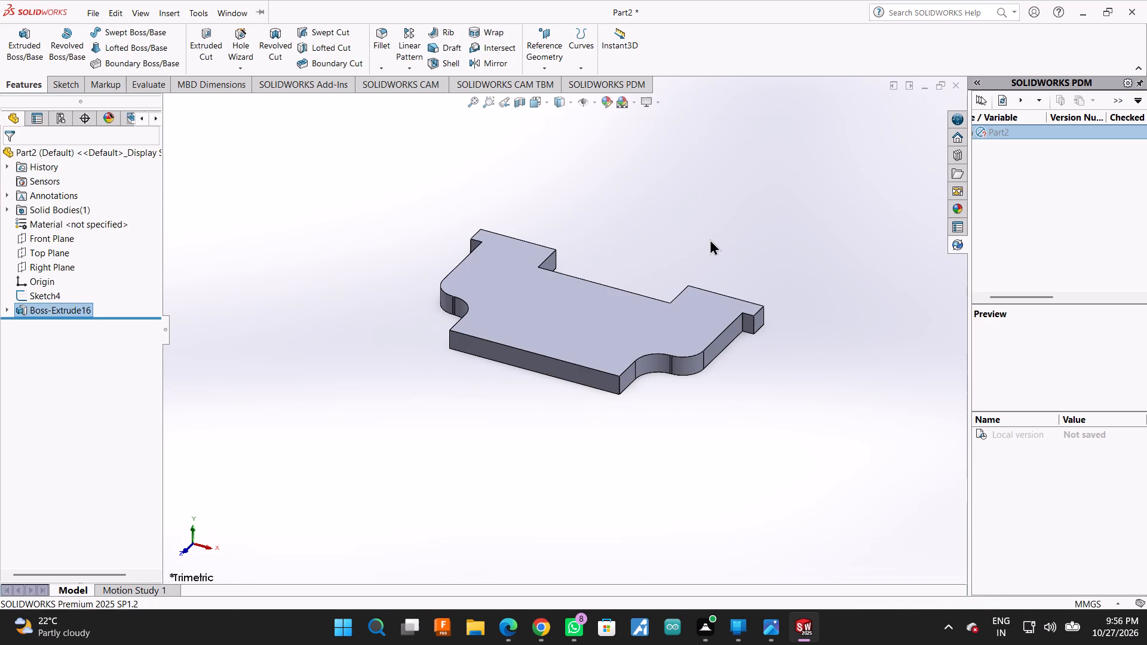
# Start a new sketch on the top face of the extruded base plate.
pyautogui.moveTo(710, 239); pyautogui.dragTo(709, 261, button='middle')
pyautogui.middleClick(726, 335)
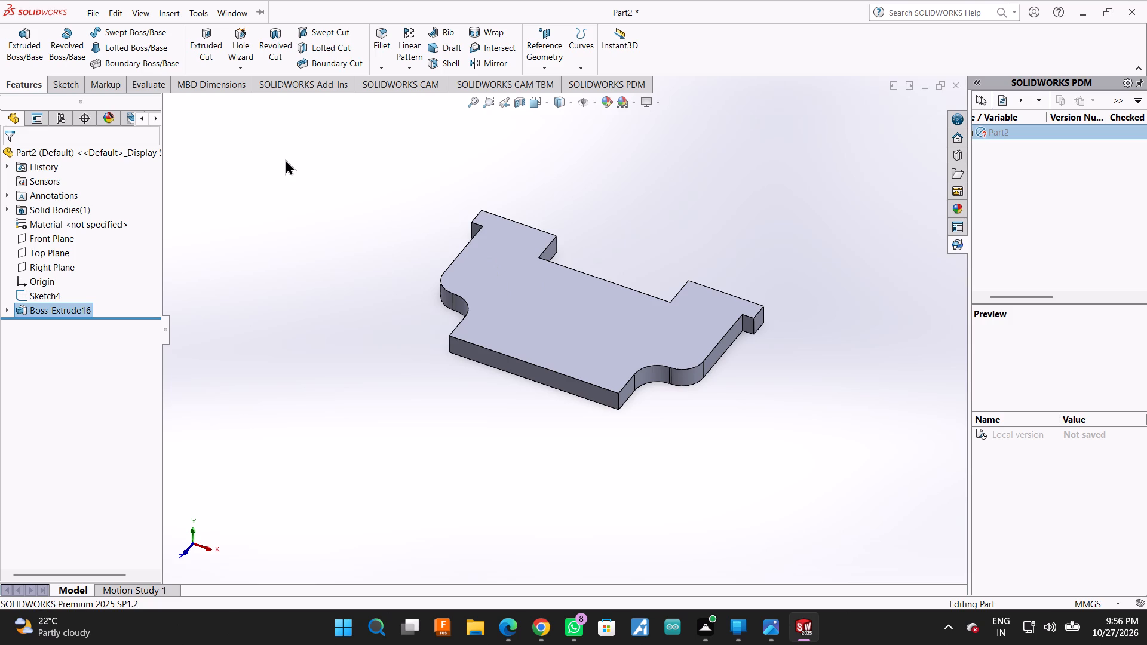
pyautogui.click(545, 275)
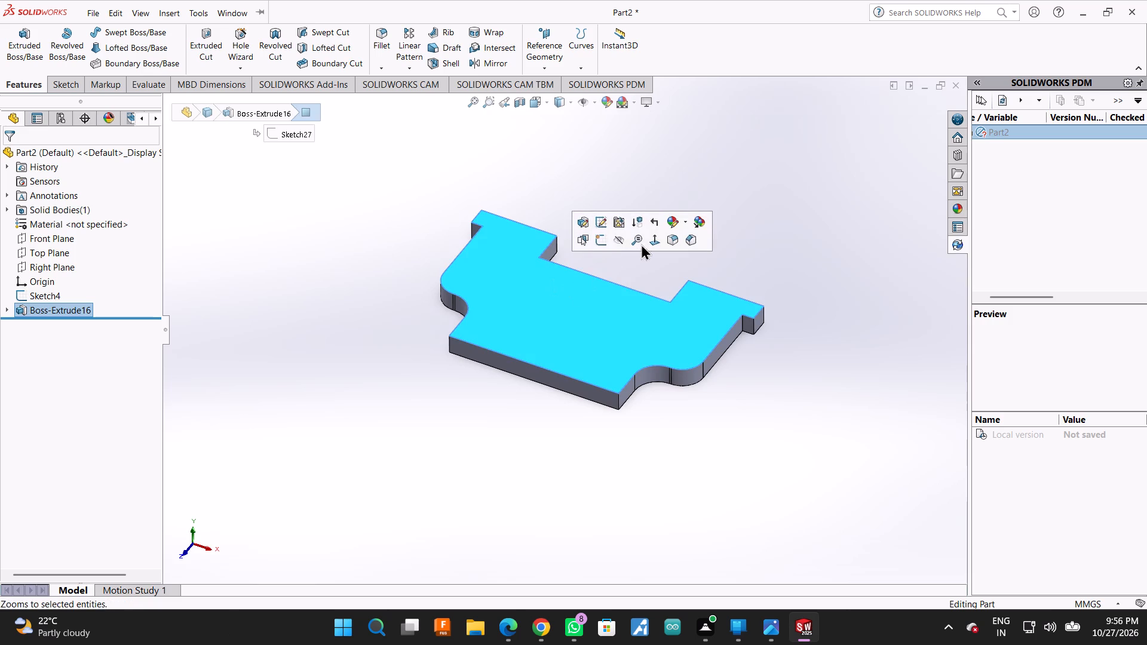
pyautogui.click(604, 242)
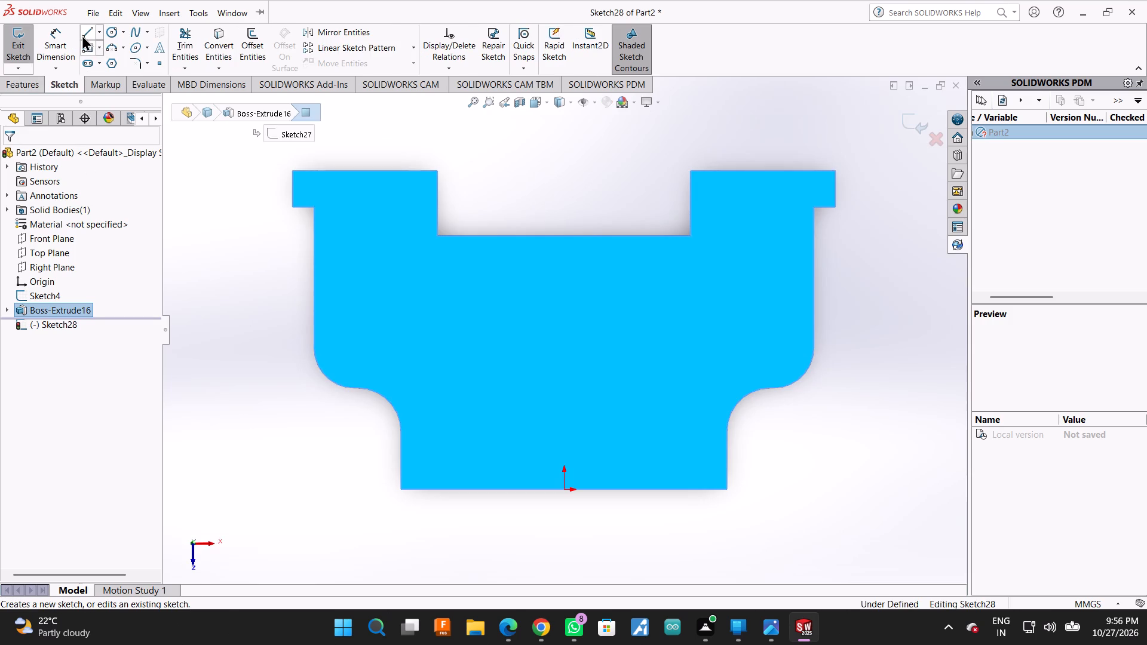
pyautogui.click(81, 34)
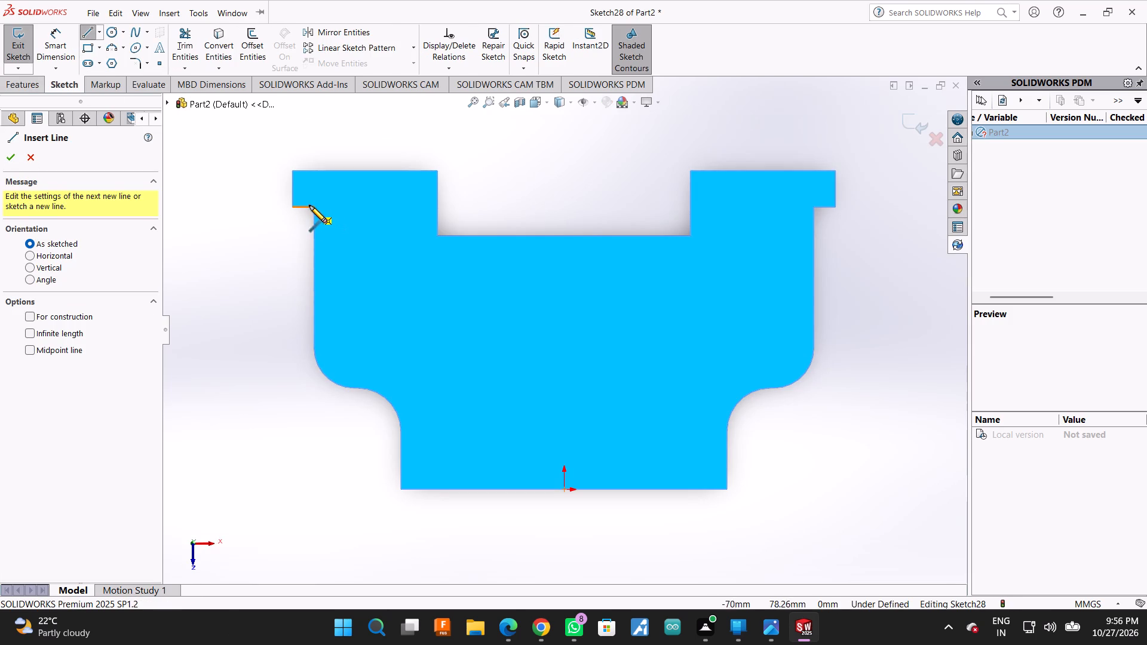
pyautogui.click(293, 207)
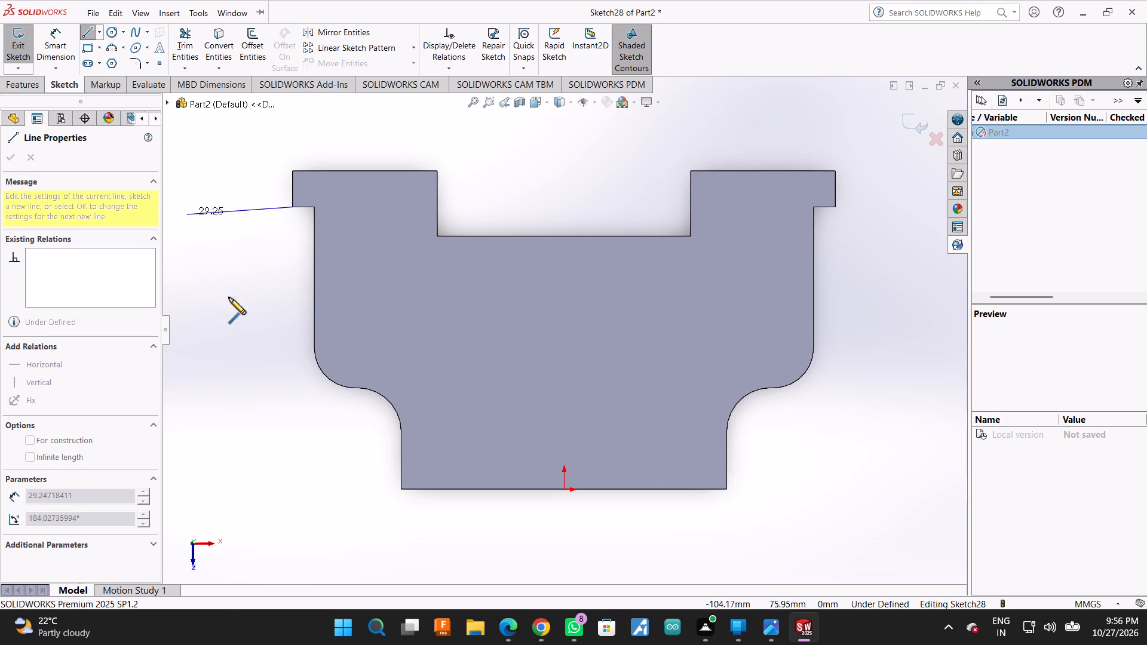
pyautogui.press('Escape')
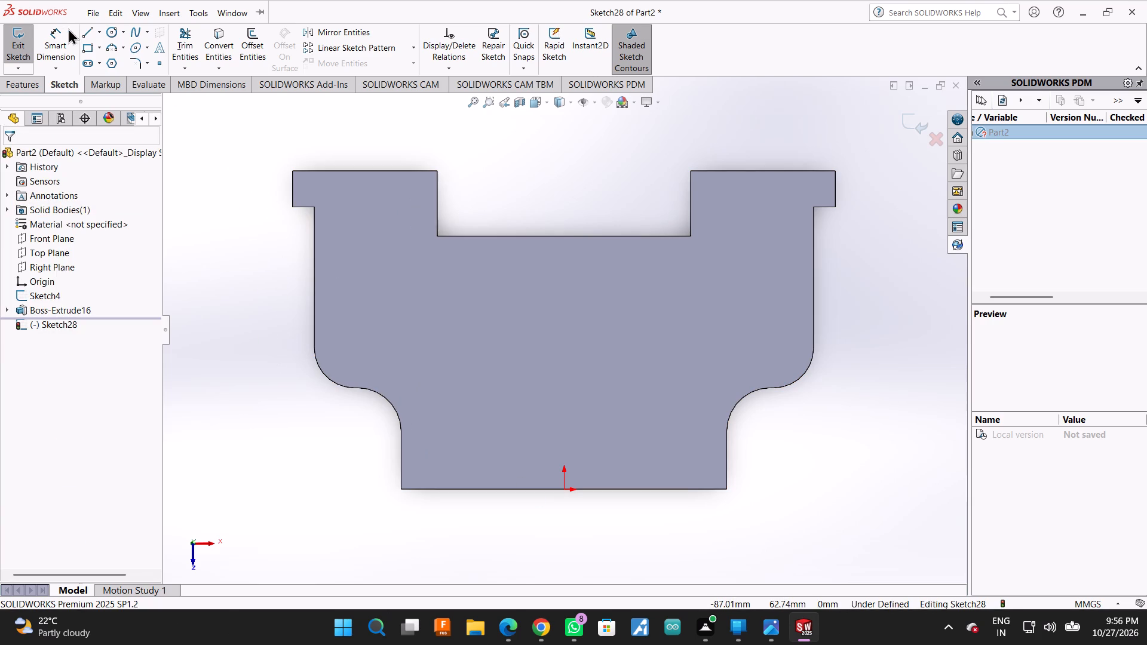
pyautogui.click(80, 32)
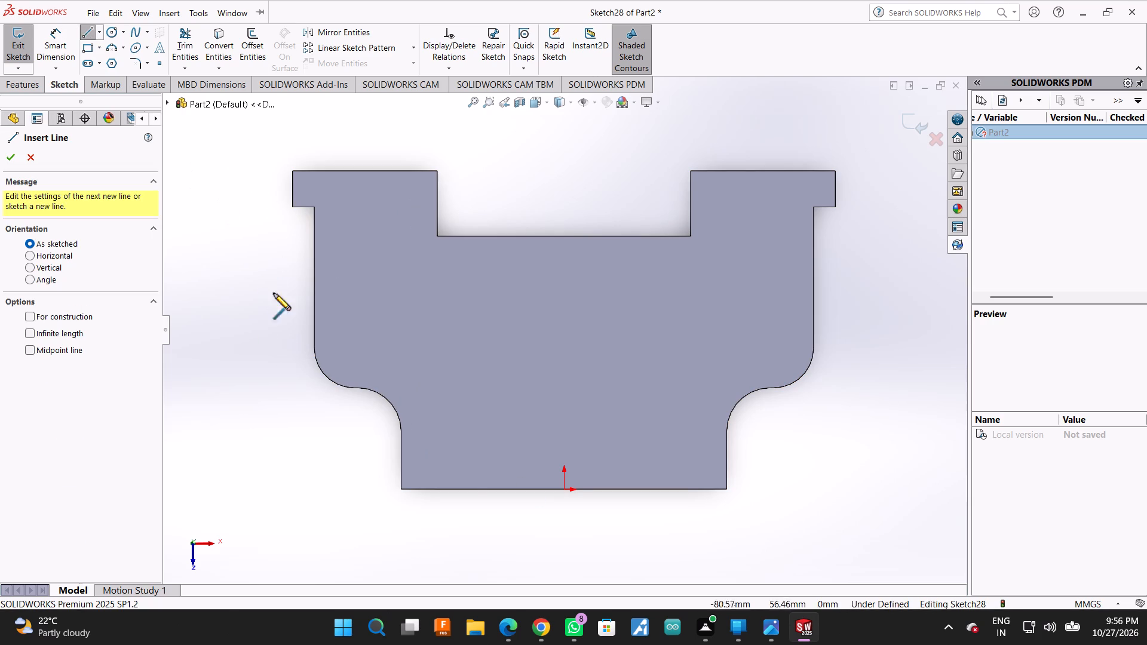
# Sketch two concentric circles, radii about 10 mm and 5.4 mm, centred about 25 mm directly above the origin.
pyautogui.click(109, 27)
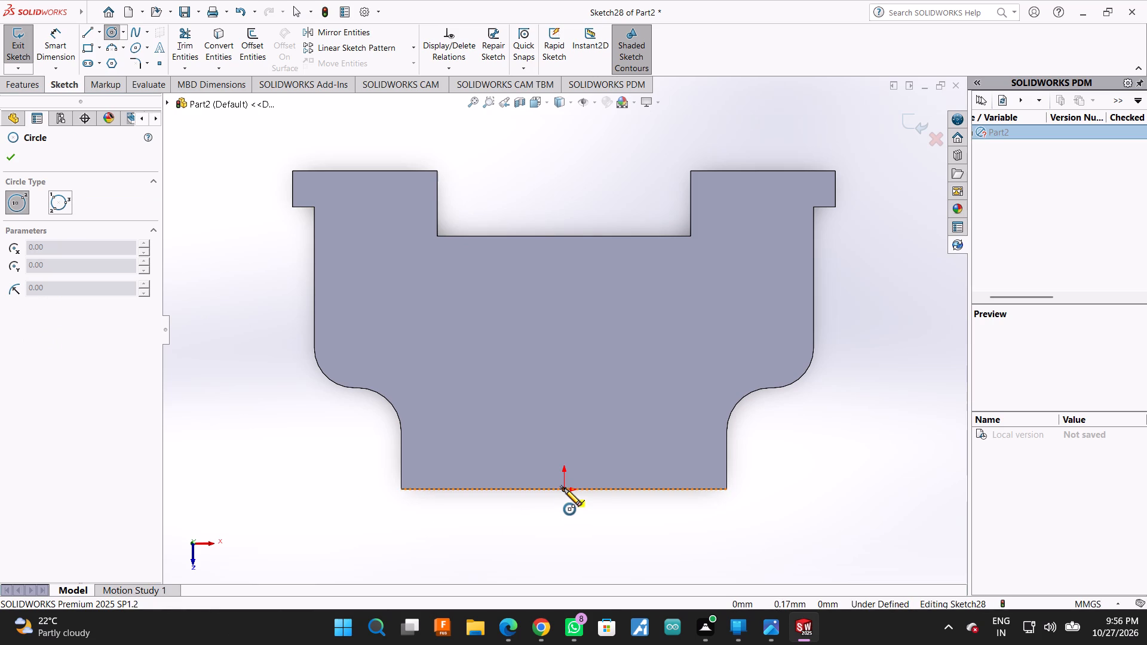
pyautogui.click(564, 398)
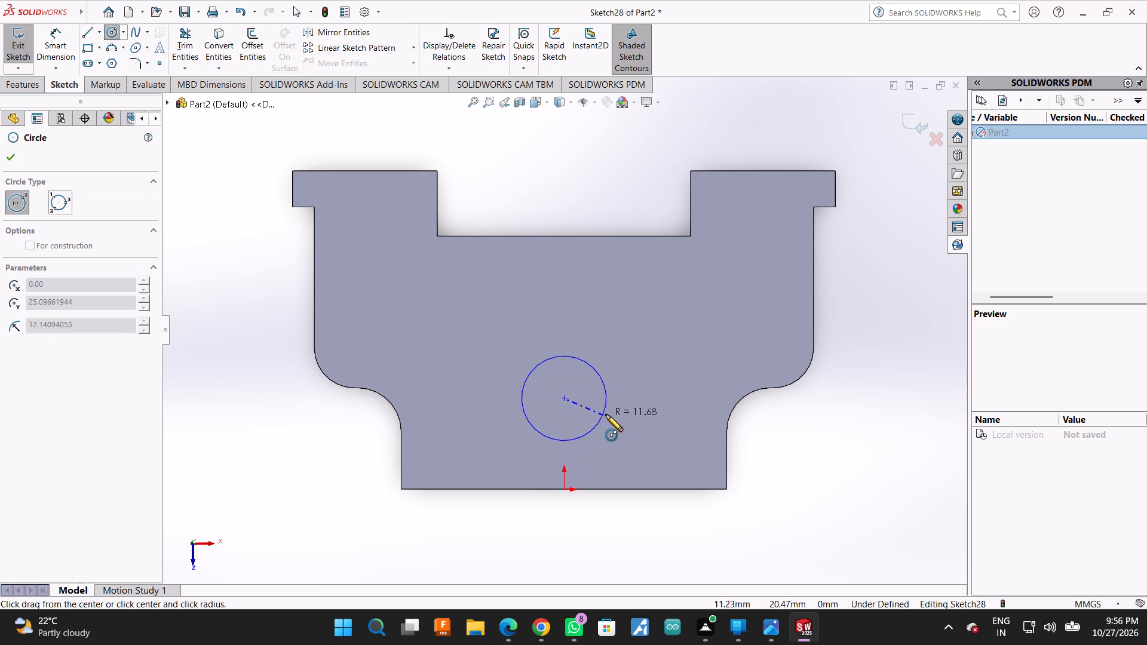
pyautogui.click(600, 400)
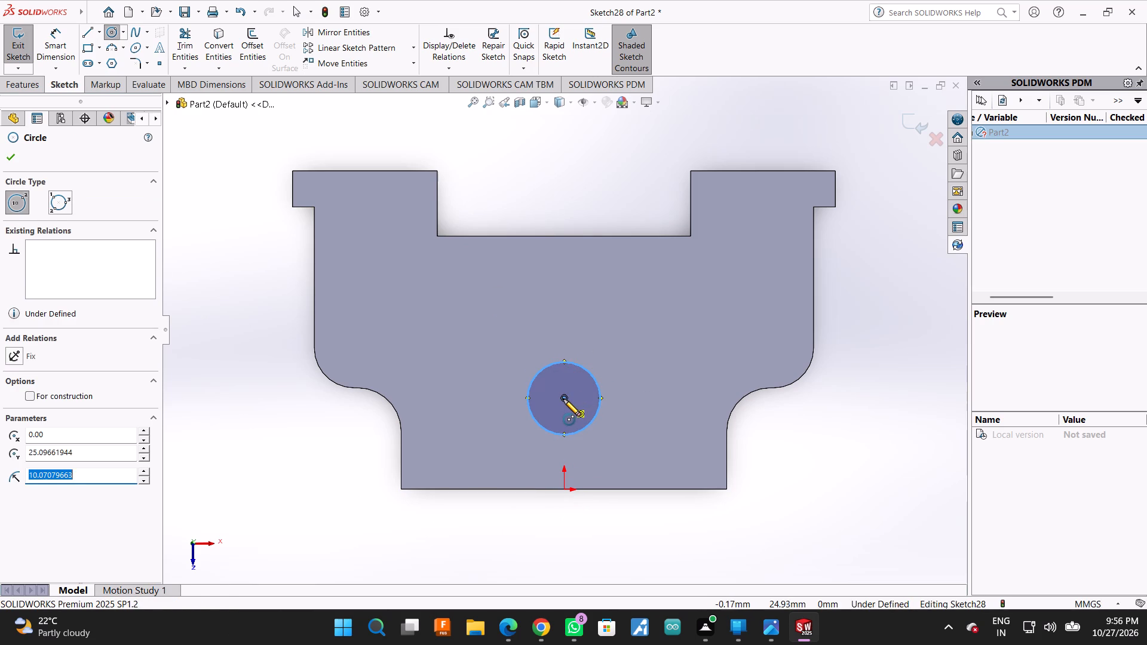
pyautogui.click(563, 399)
pyautogui.click(584, 398)
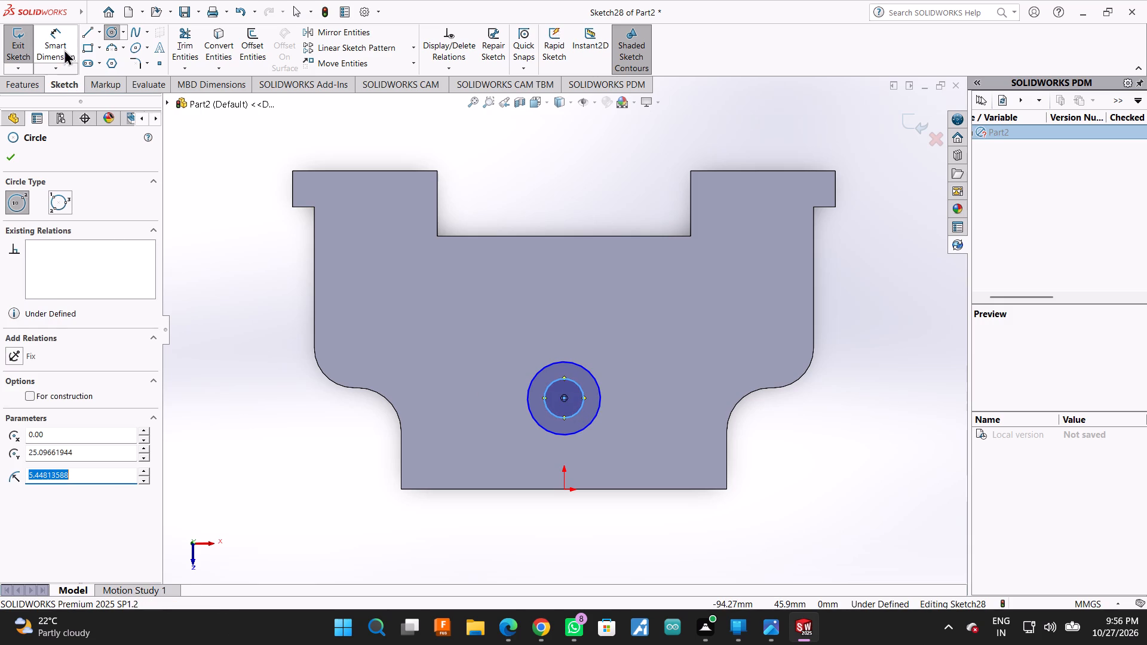
# Dimension the circles' shared centre 28 mm vertically from the origin.
pyautogui.click(61, 31)
pyautogui.click(565, 397)
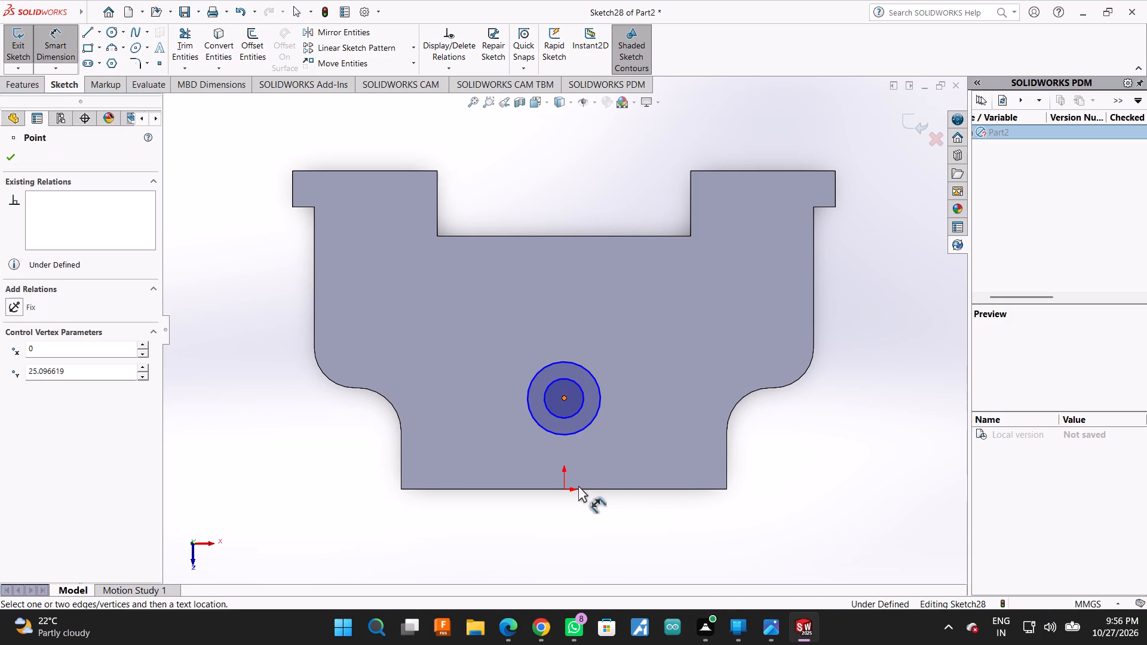
pyautogui.click(563, 490)
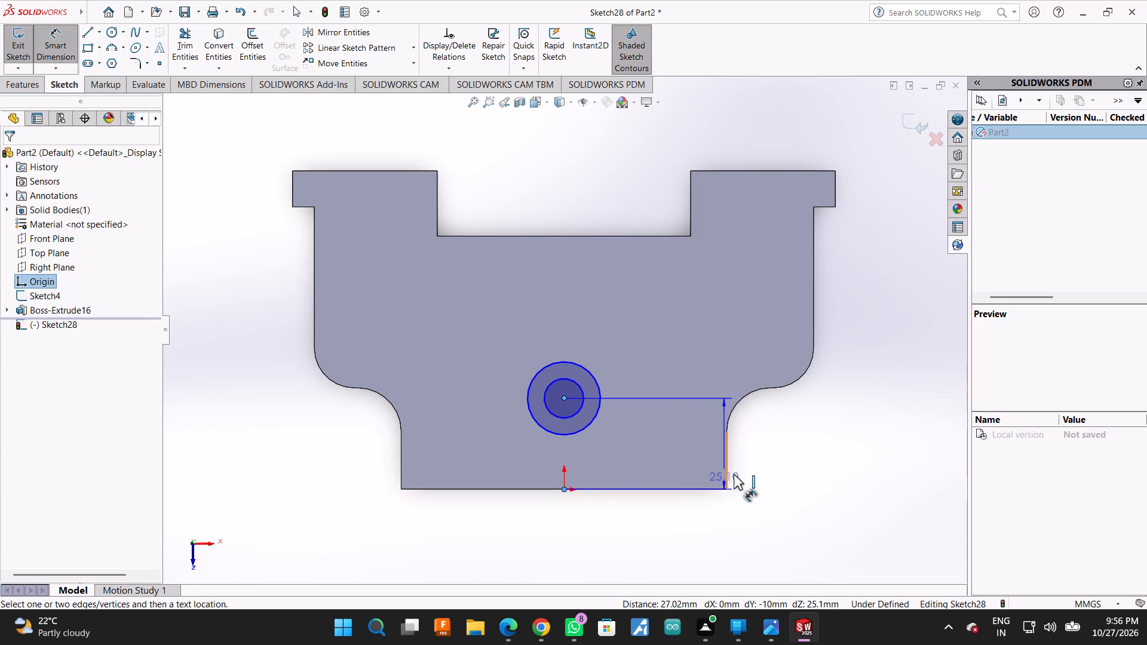
pyautogui.moveTo(787, 456); pyautogui.dragTo(789, 449)
pyautogui.write('28')
pyautogui.press('Return')
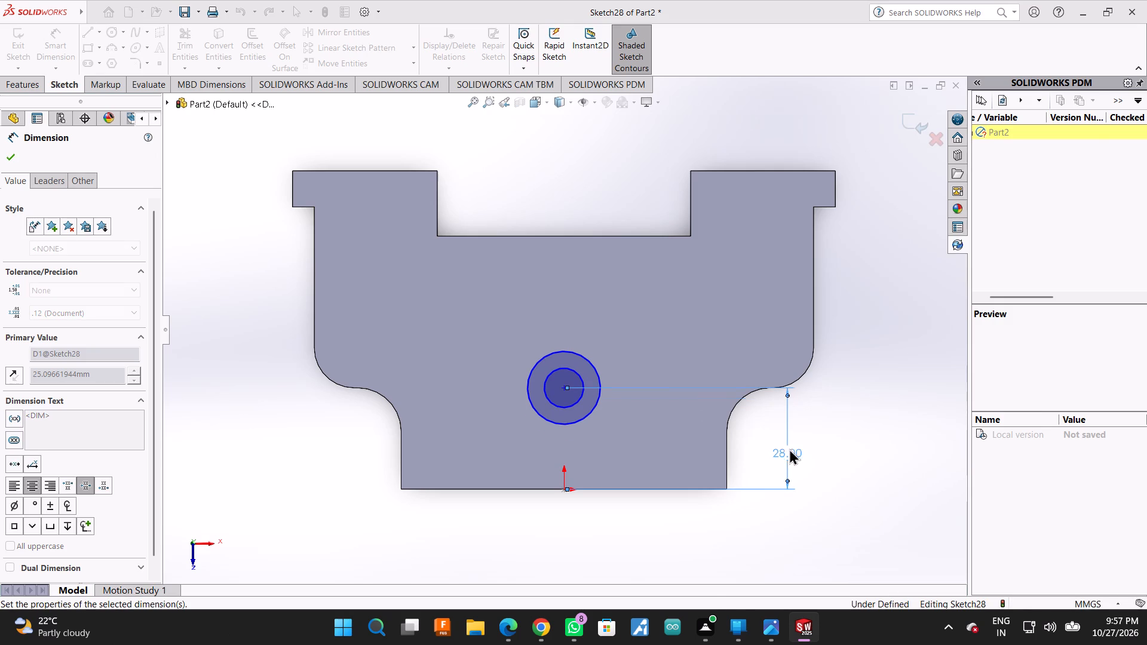
pyautogui.click(9, 155)
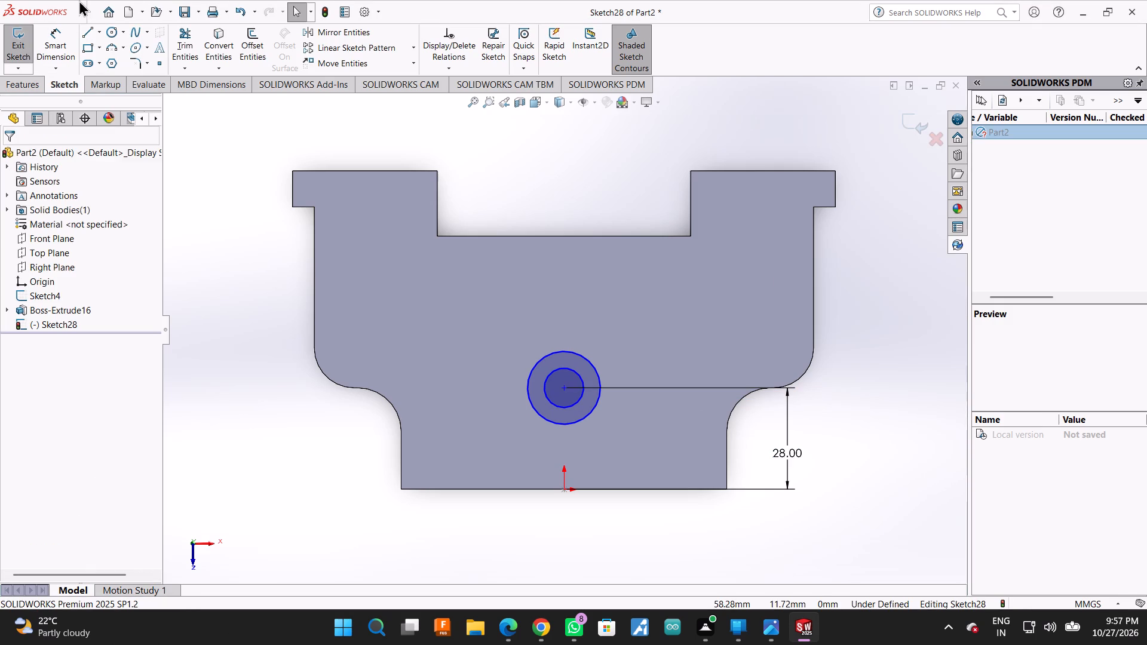
# Dimension the outer circle to a 50 mm diameter and the inner circle to 32 mm.
pyautogui.click(62, 26)
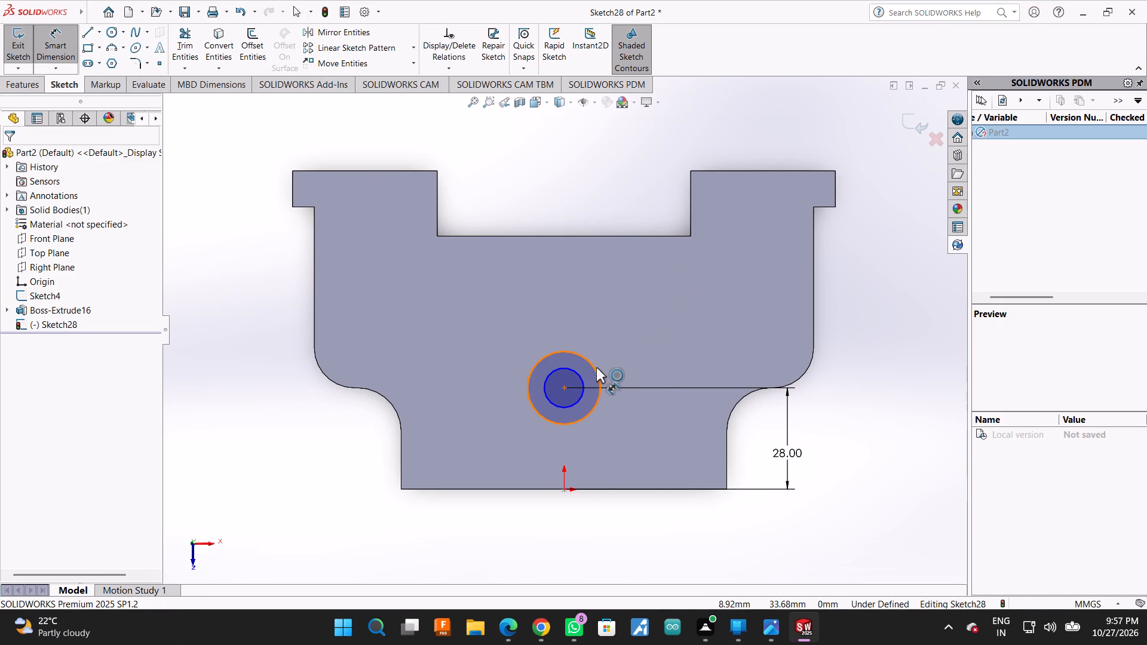
pyautogui.click(596, 367)
pyautogui.click(879, 336)
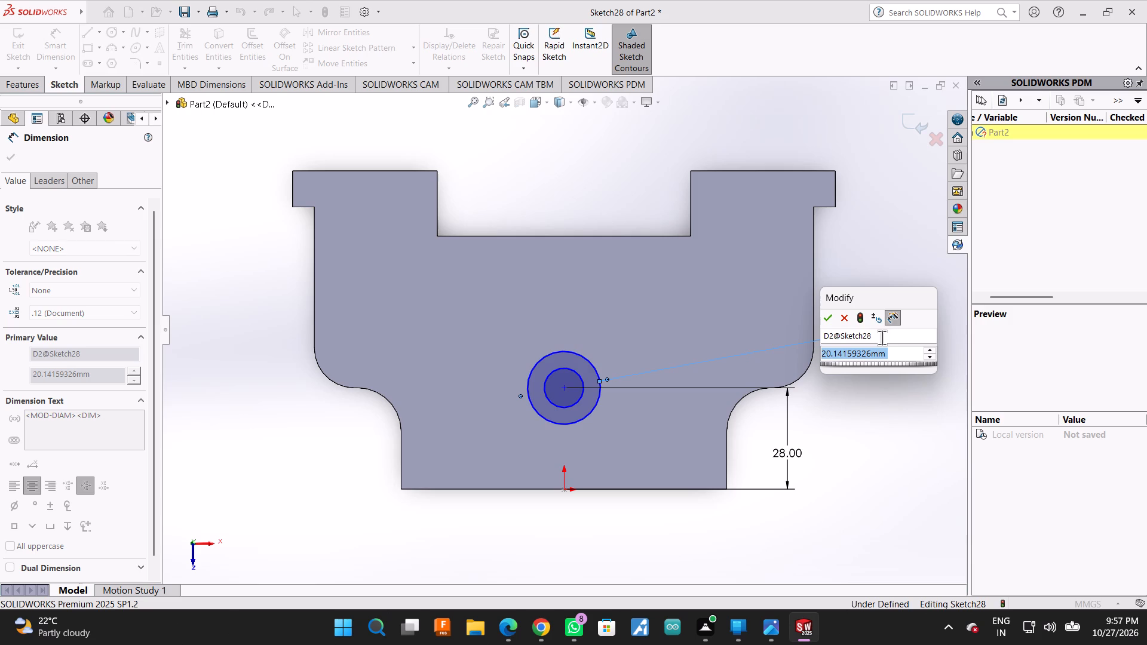
pyautogui.write('50')
pyautogui.press('Return')
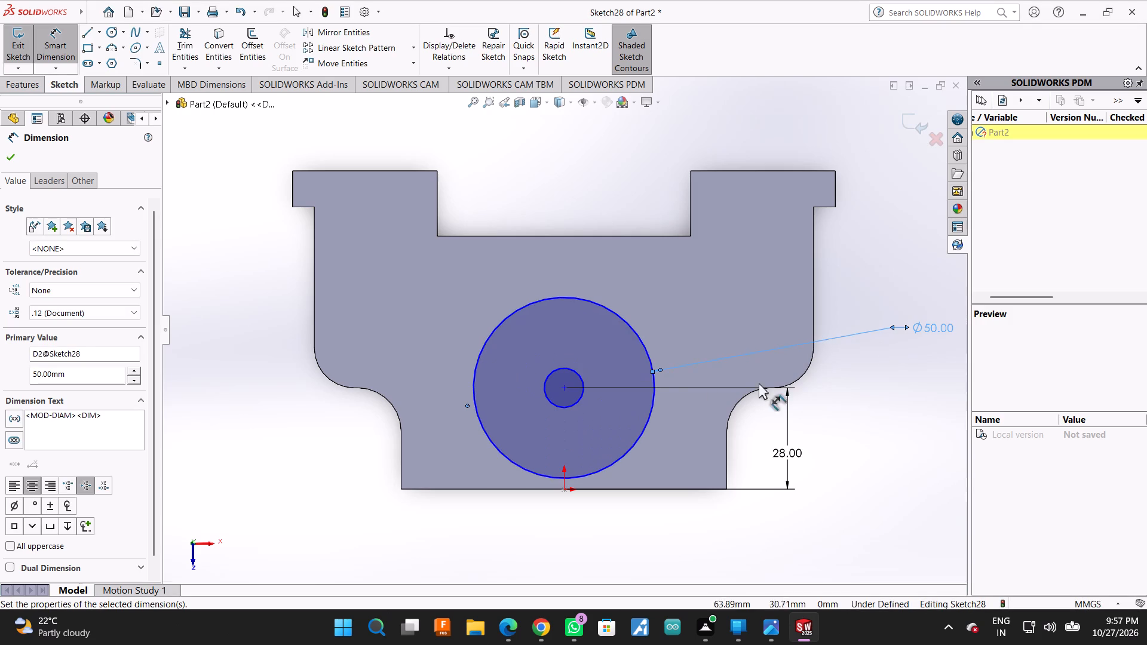
pyautogui.click(583, 387)
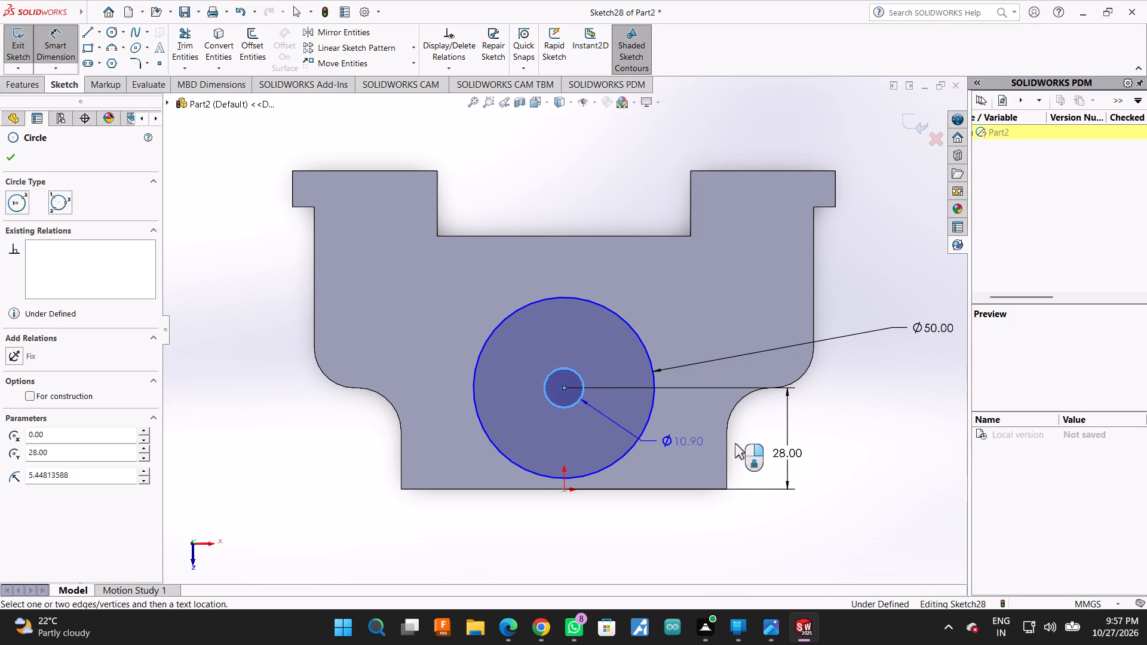
pyautogui.click(848, 430)
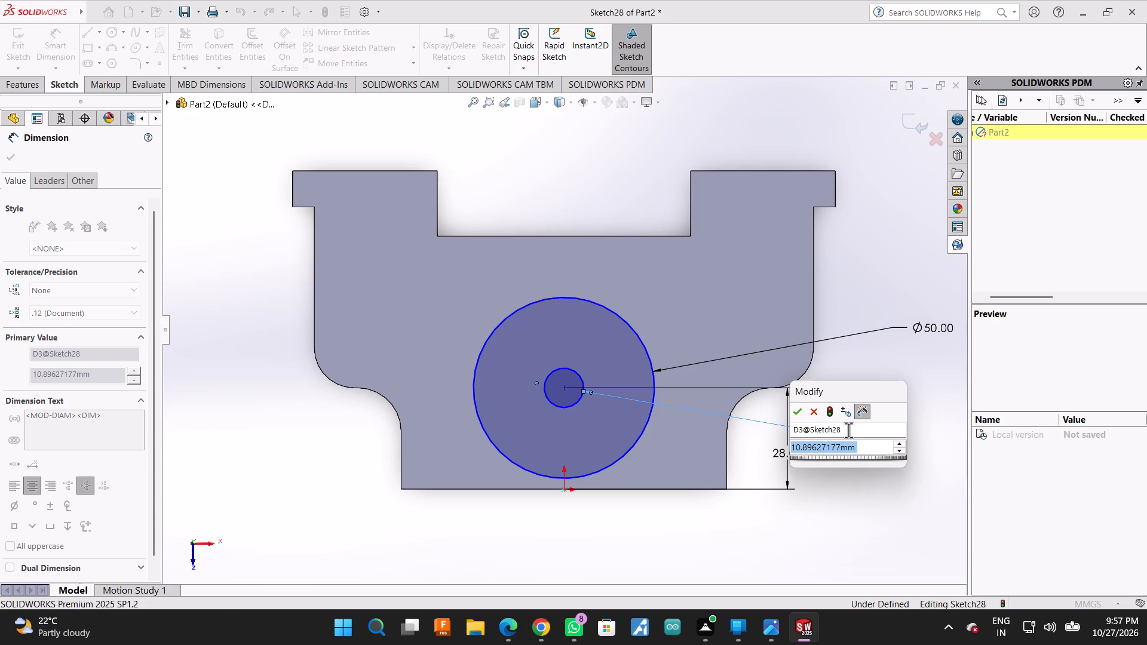
pyautogui.write('32')
pyautogui.press('Return')
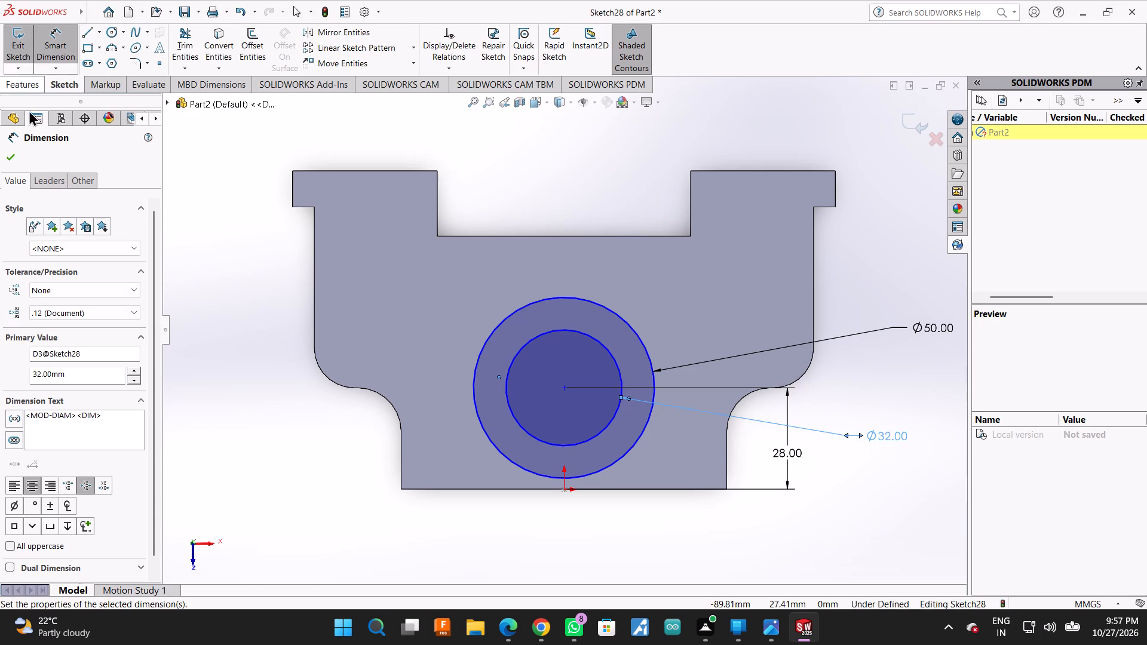
pyautogui.click(9, 158)
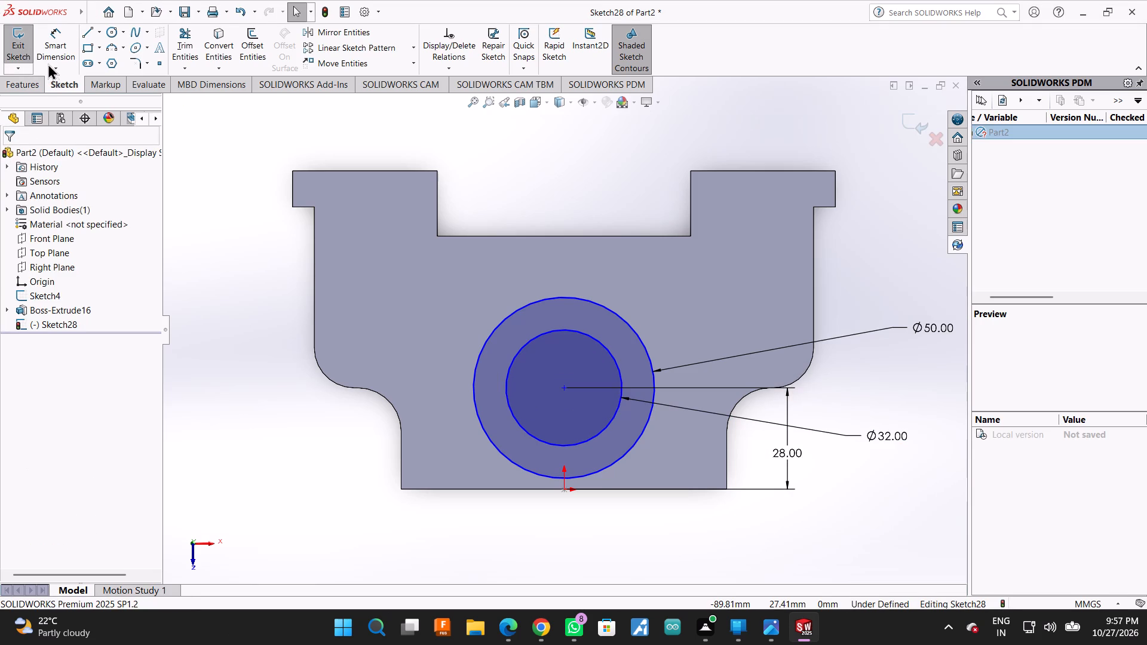
# Extrude the ring between the two circles from the plate face to a blind depth of 38 mm, merged with the base.
pyautogui.click(30, 80)
pyautogui.click(28, 47)
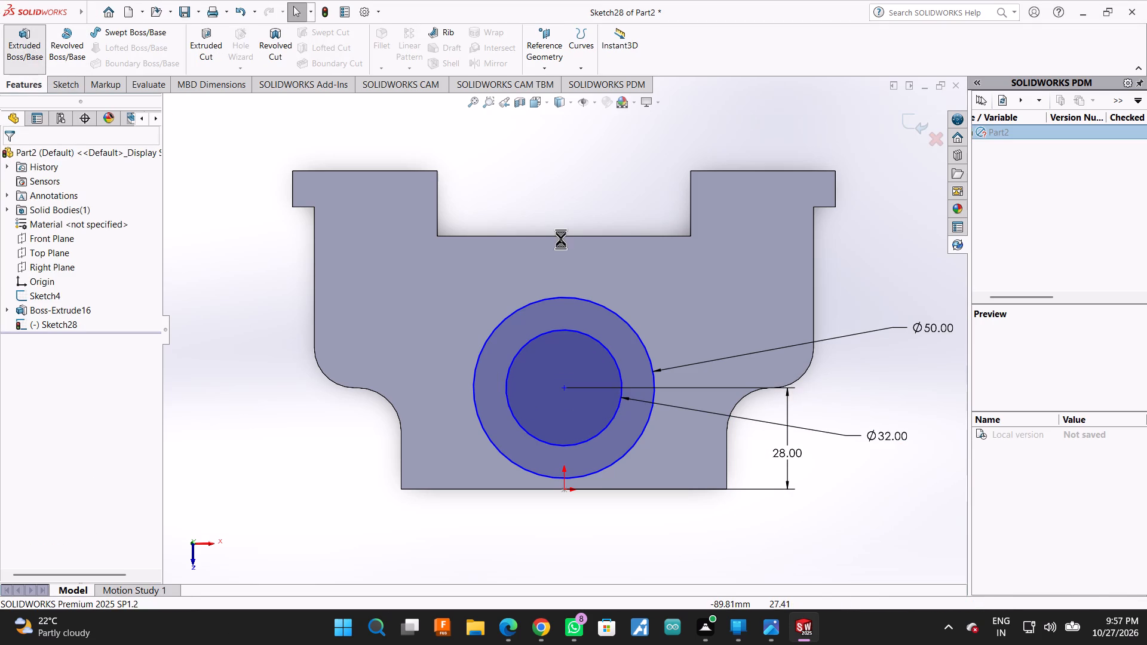
pyautogui.scroll(1, 566, 238)
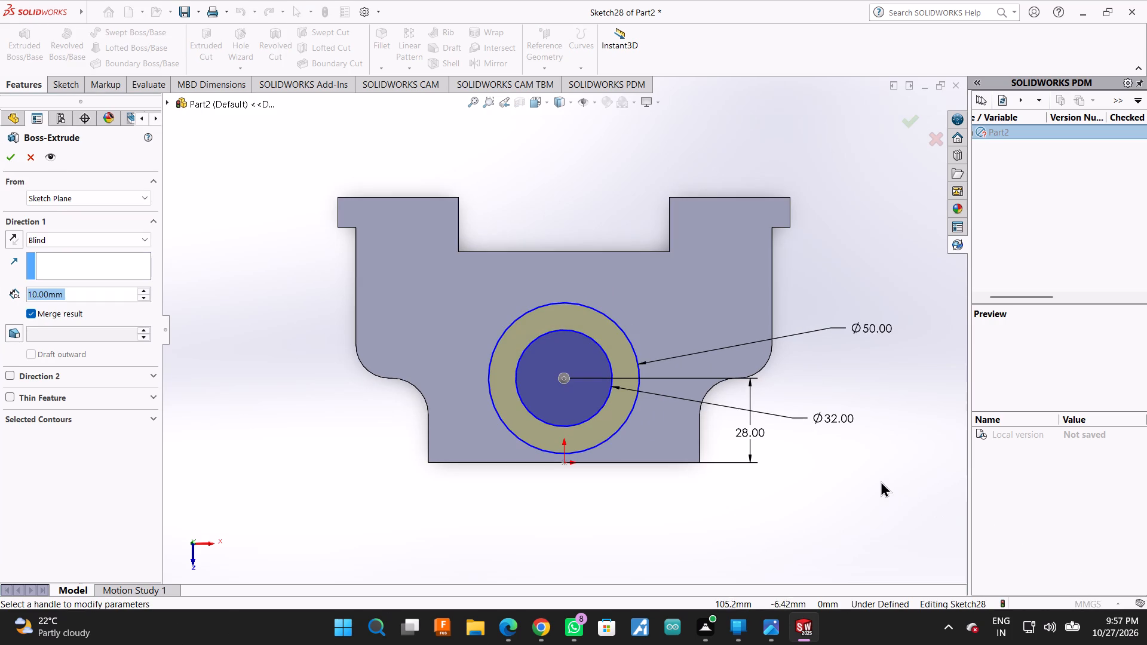
pyautogui.moveTo(865, 473); pyautogui.dragTo(783, 421, button='middle')
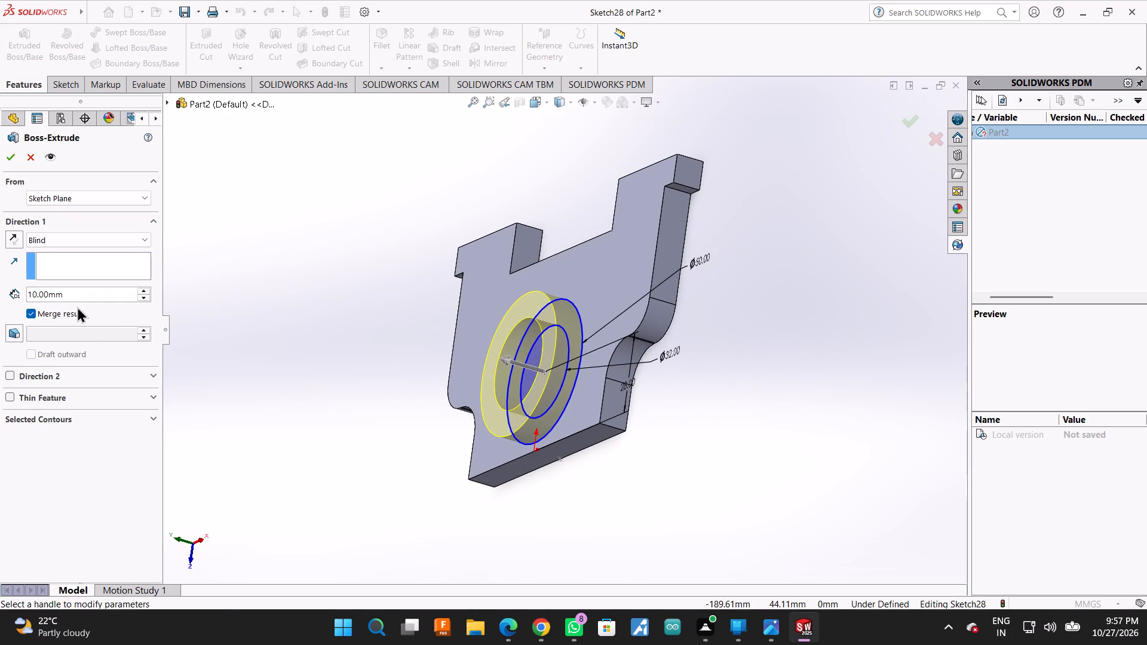
pyautogui.doubleClick(81, 299)
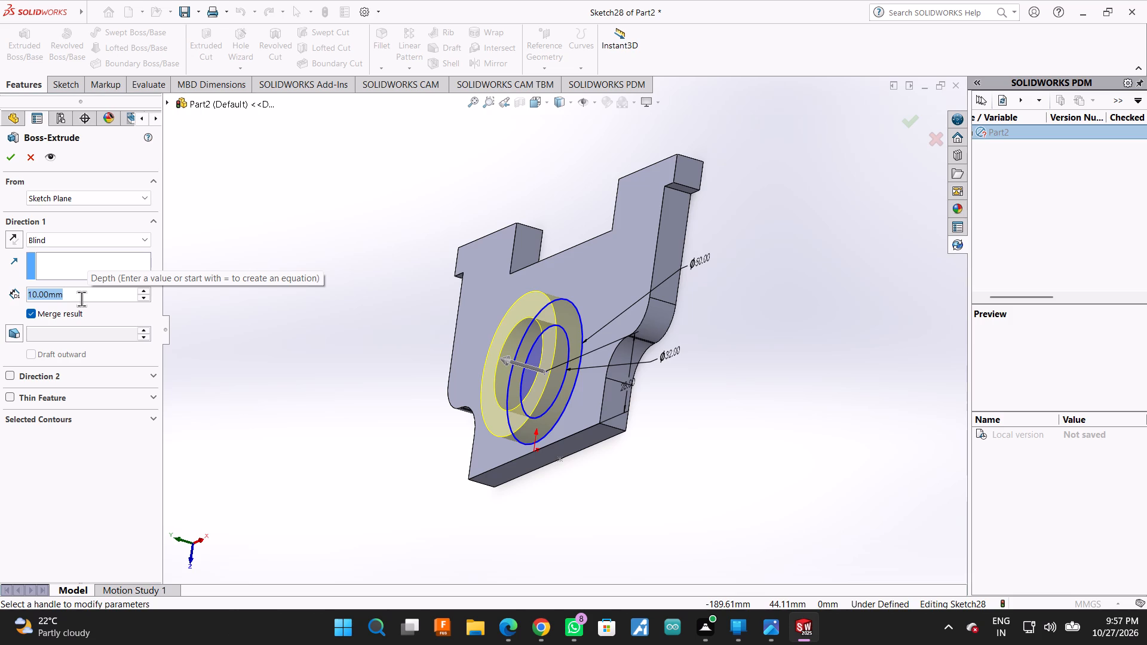
pyautogui.write('38')
pyautogui.press('Return')
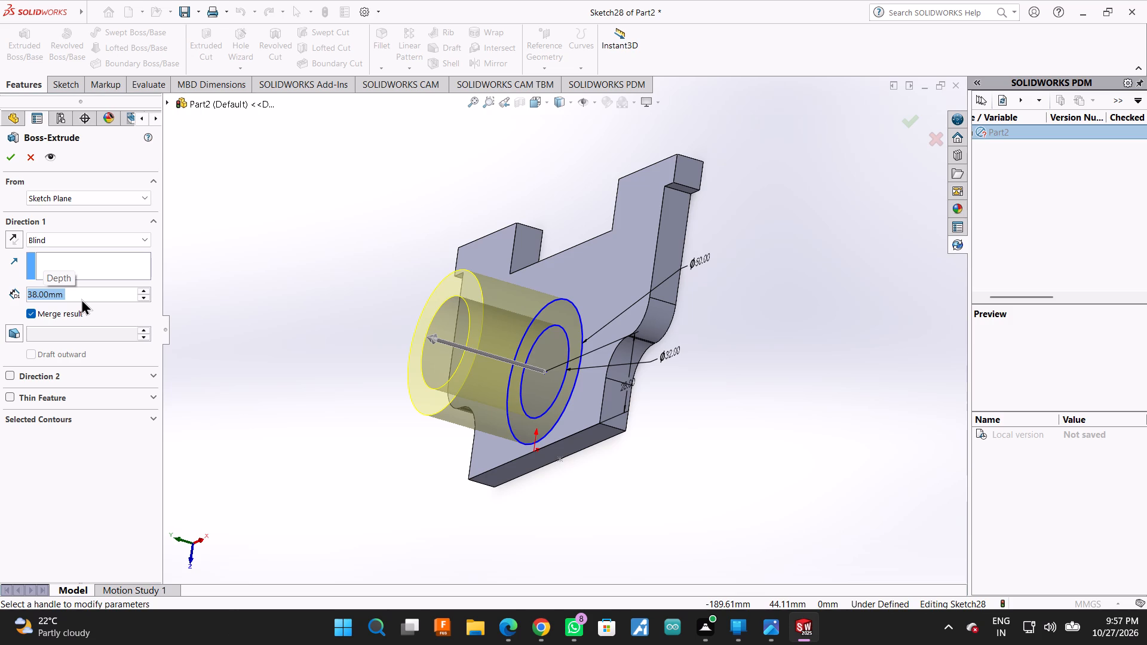
pyautogui.click(14, 159)
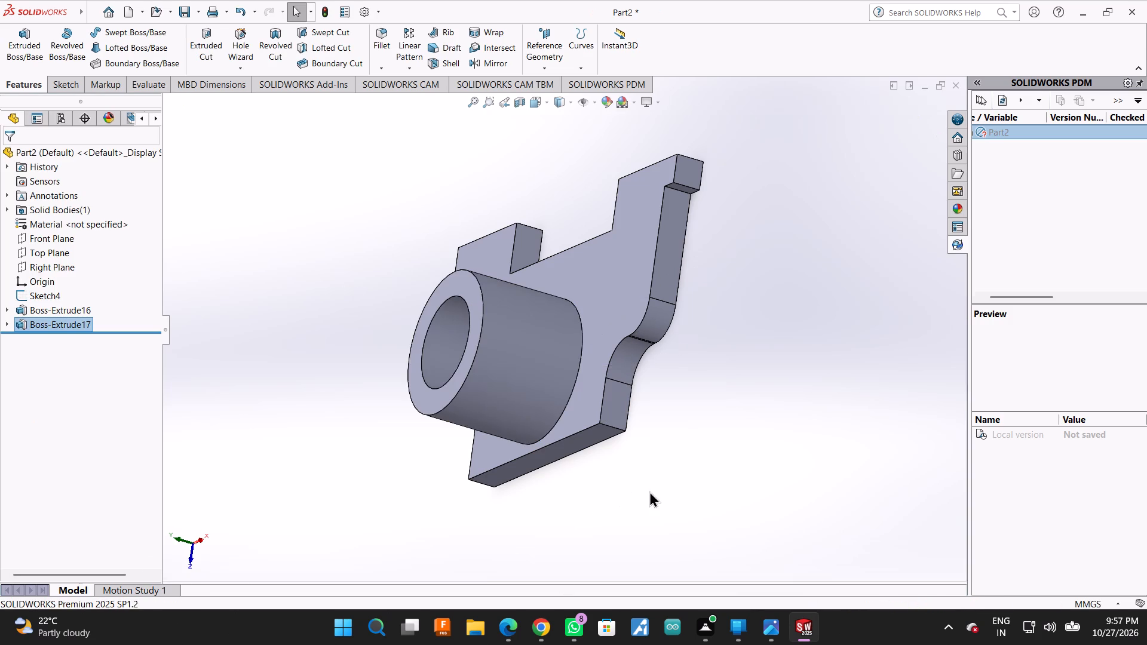
# On the plate face, sketch a stepped line chain from the left lug's outer lower corner: about 29 mm inward, 22 down, 22 inward, 28 down to the boss.
pyautogui.moveTo(649, 491); pyautogui.dragTo(710, 519, button='middle')
pyautogui.click(423, 325)
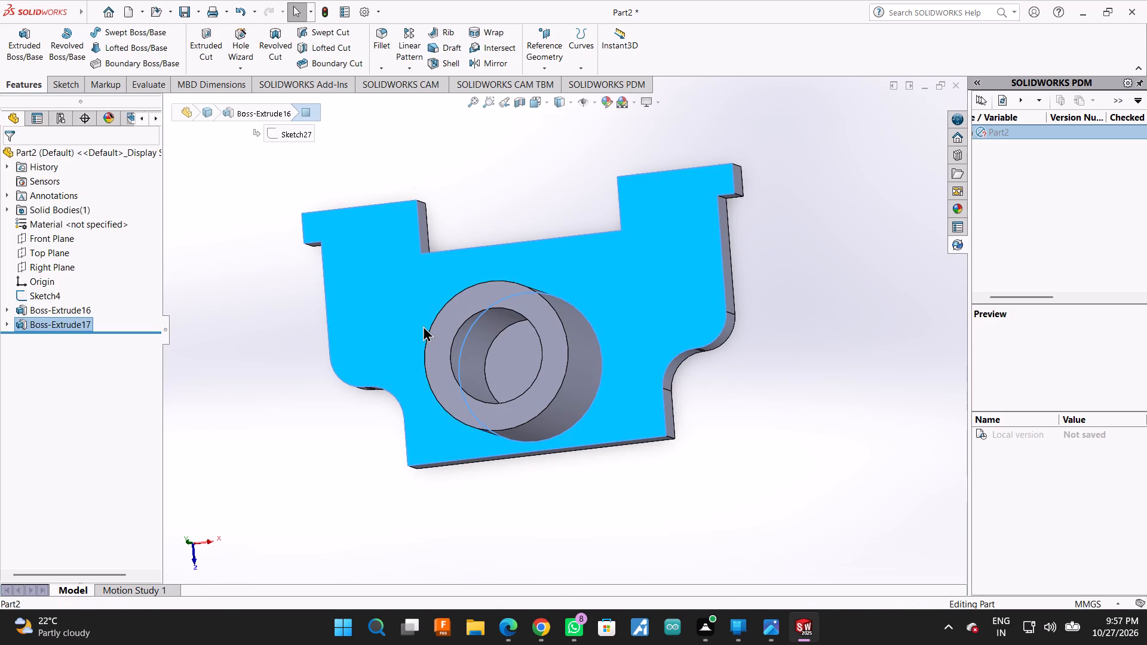
pyautogui.click(470, 291)
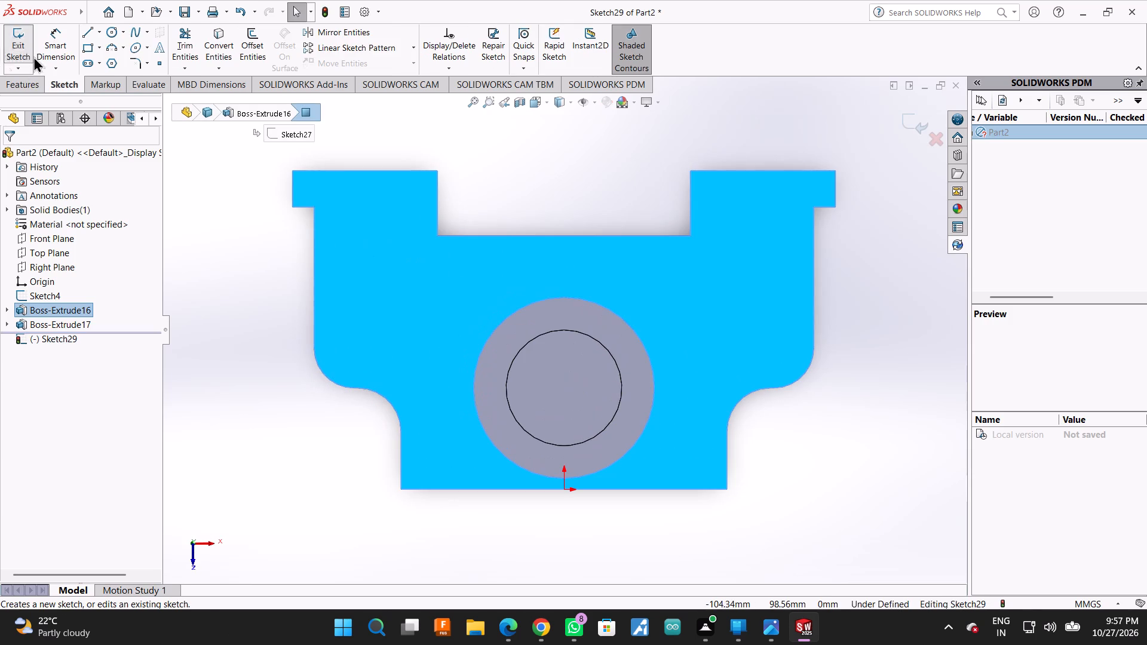
pyautogui.click(90, 26)
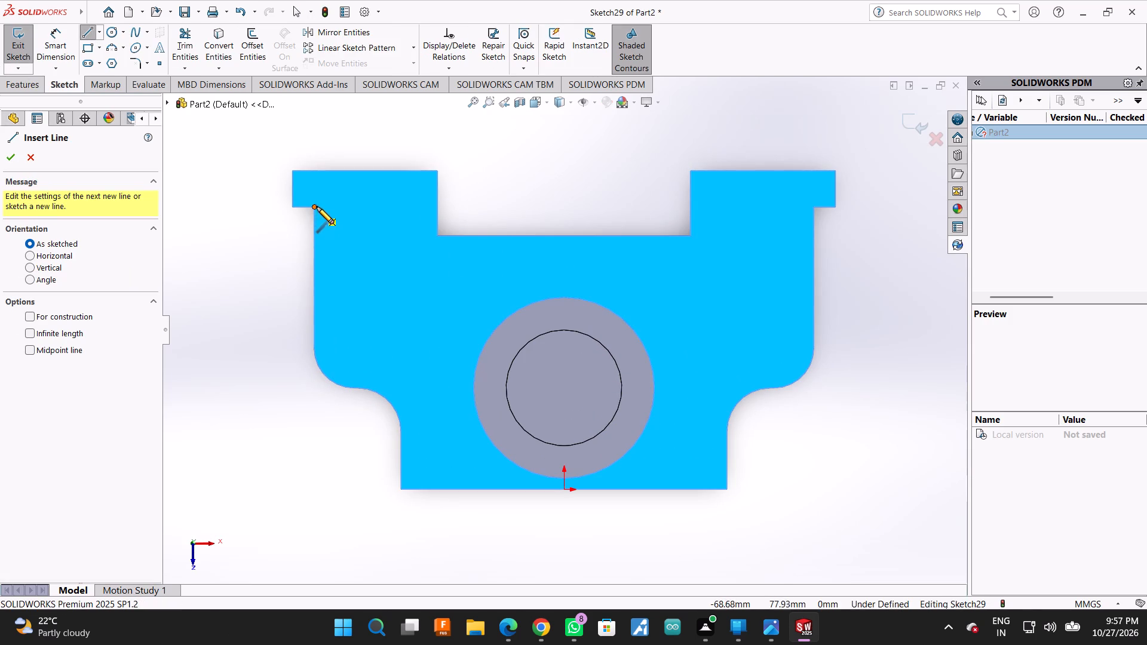
pyautogui.click(295, 207)
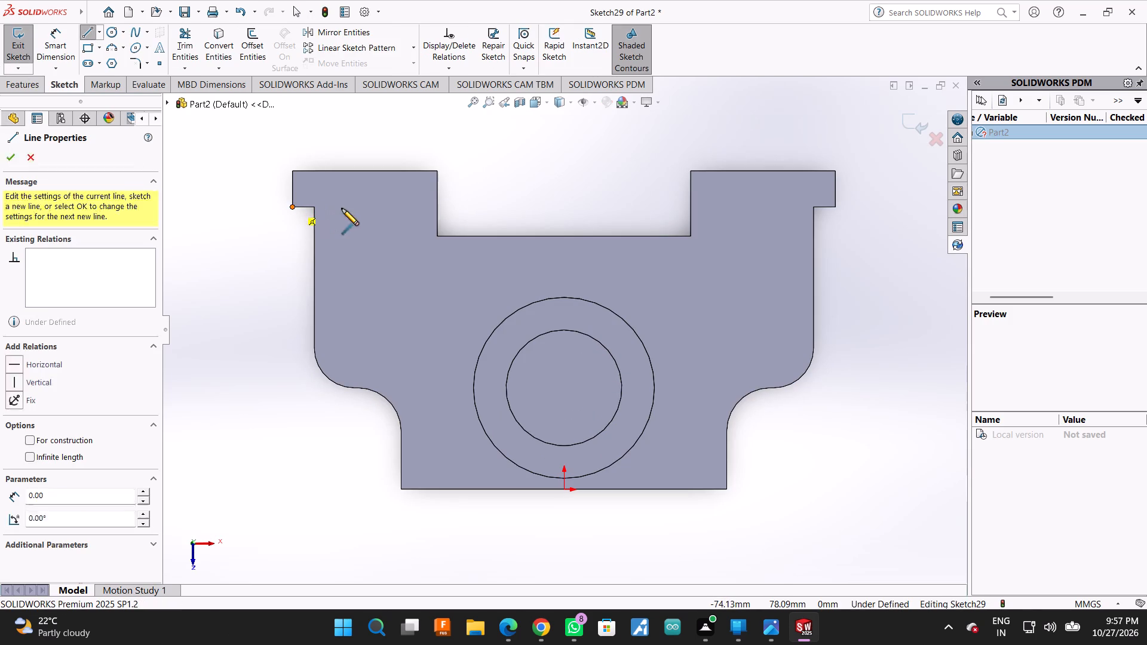
pyautogui.click(399, 208)
pyautogui.click(398, 286)
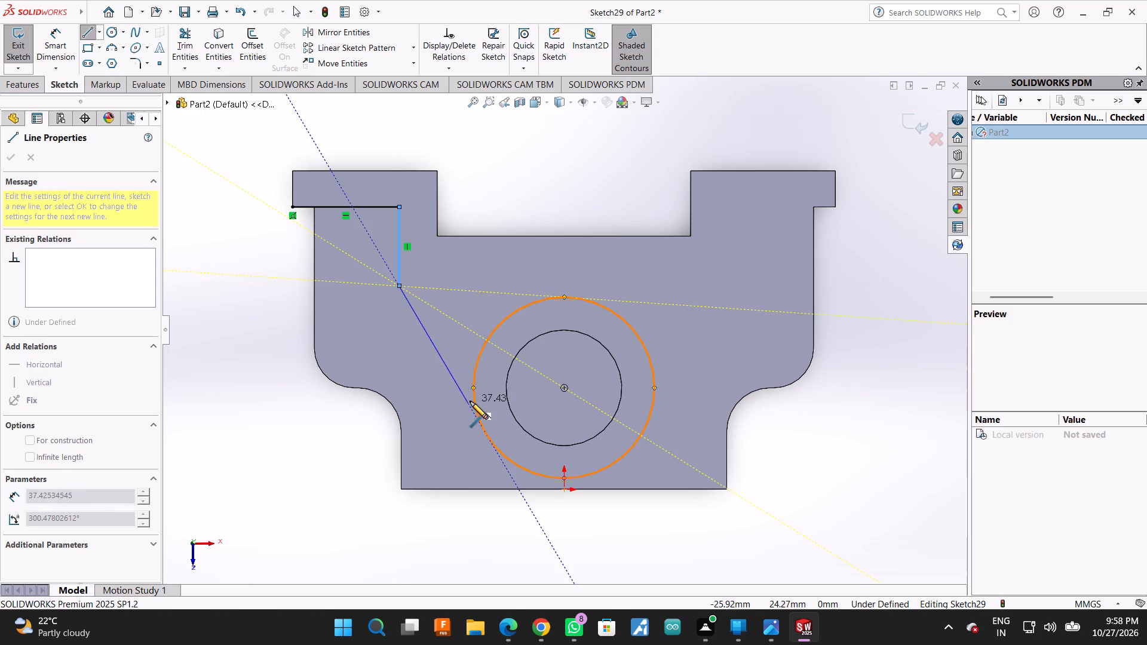
pyautogui.click(477, 285)
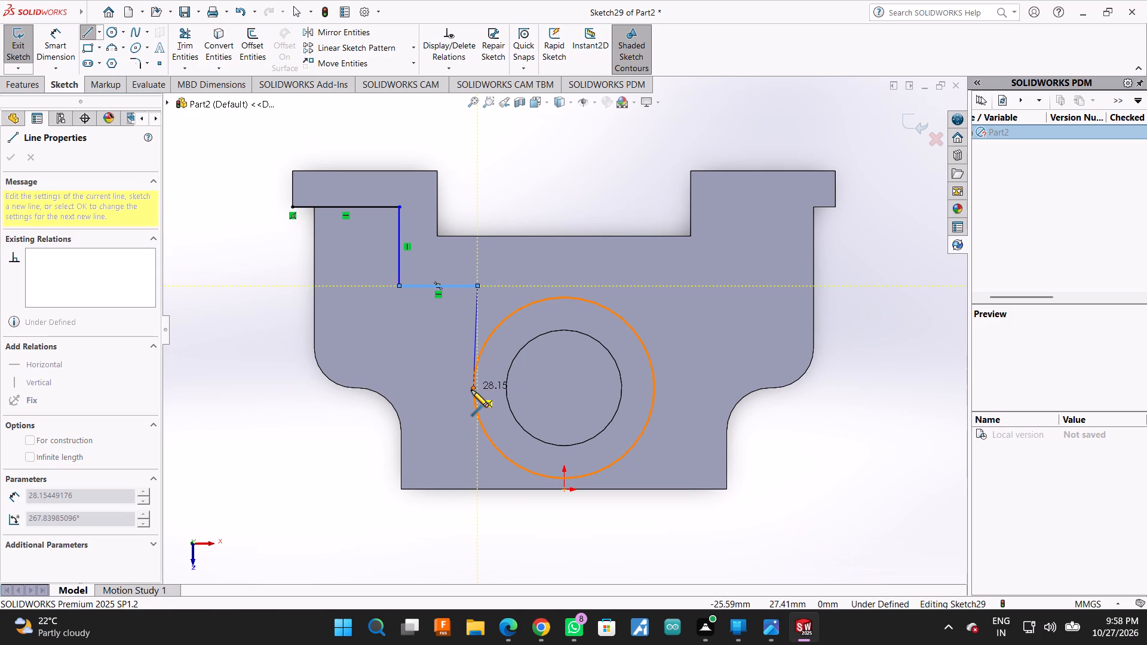
pyautogui.click(471, 390)
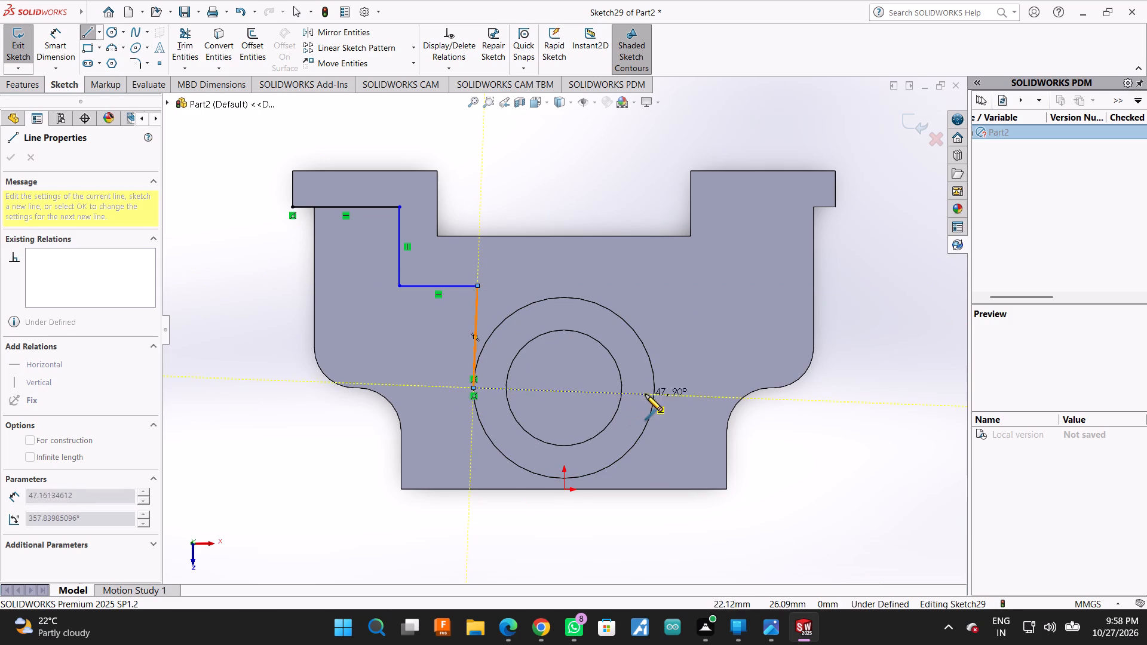
pyautogui.press('Escape')
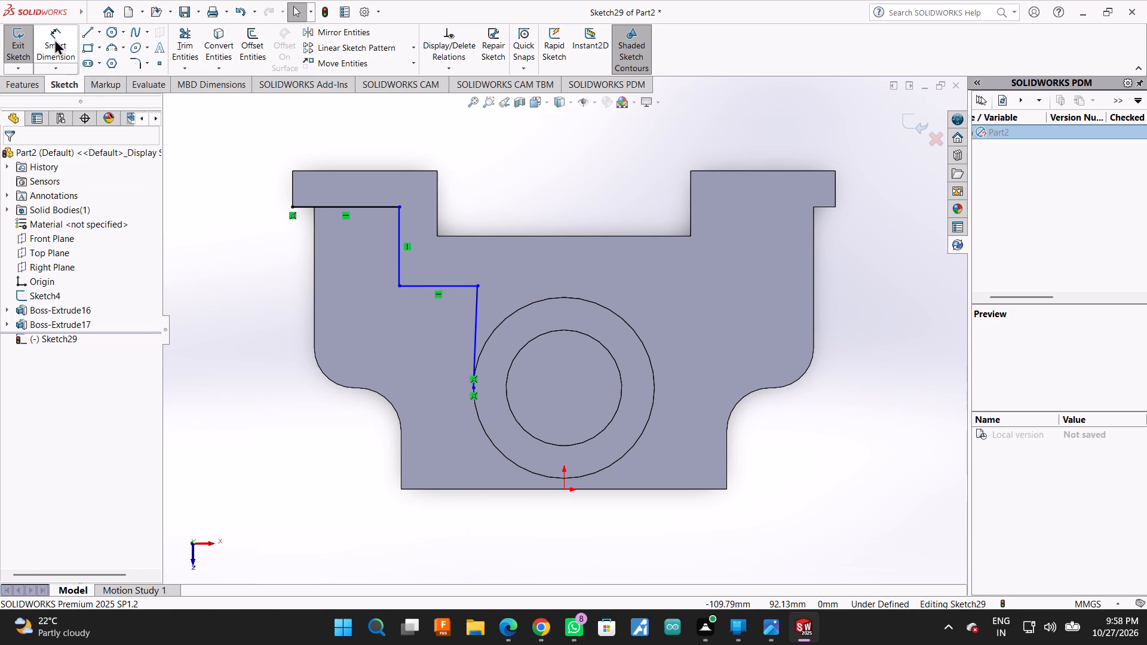
# Sketch a second stepped chain from the right lug's outer lower corner: about 33 mm inward, 26 mm down and 17 mm inward.
pyautogui.click(80, 33)
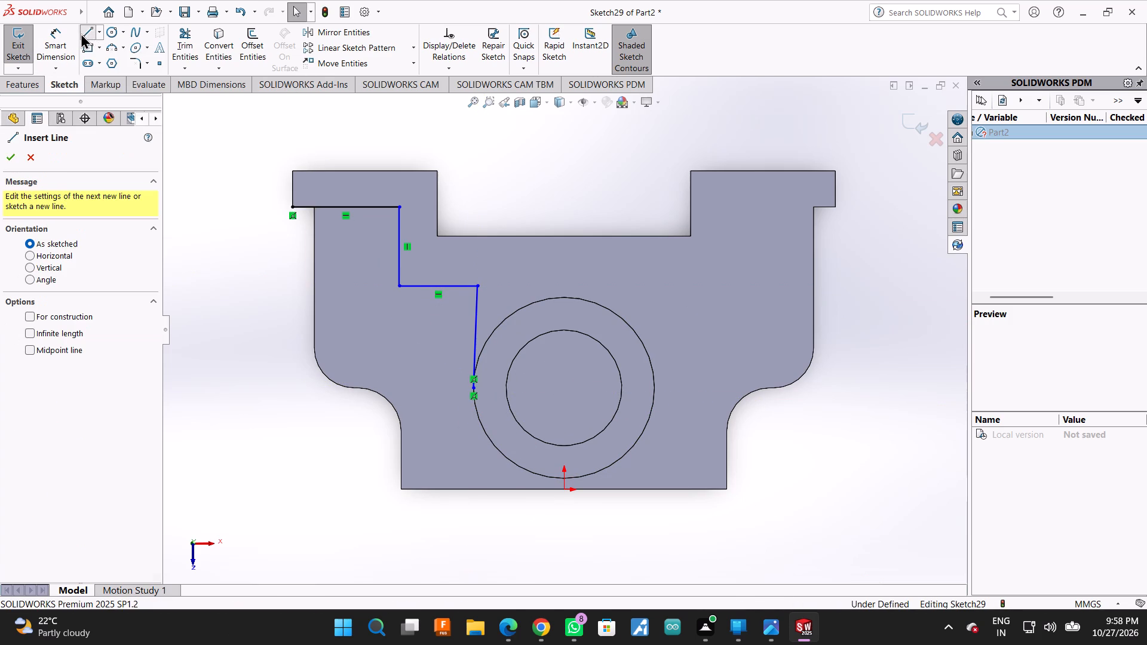
pyautogui.doubleClick(835, 208)
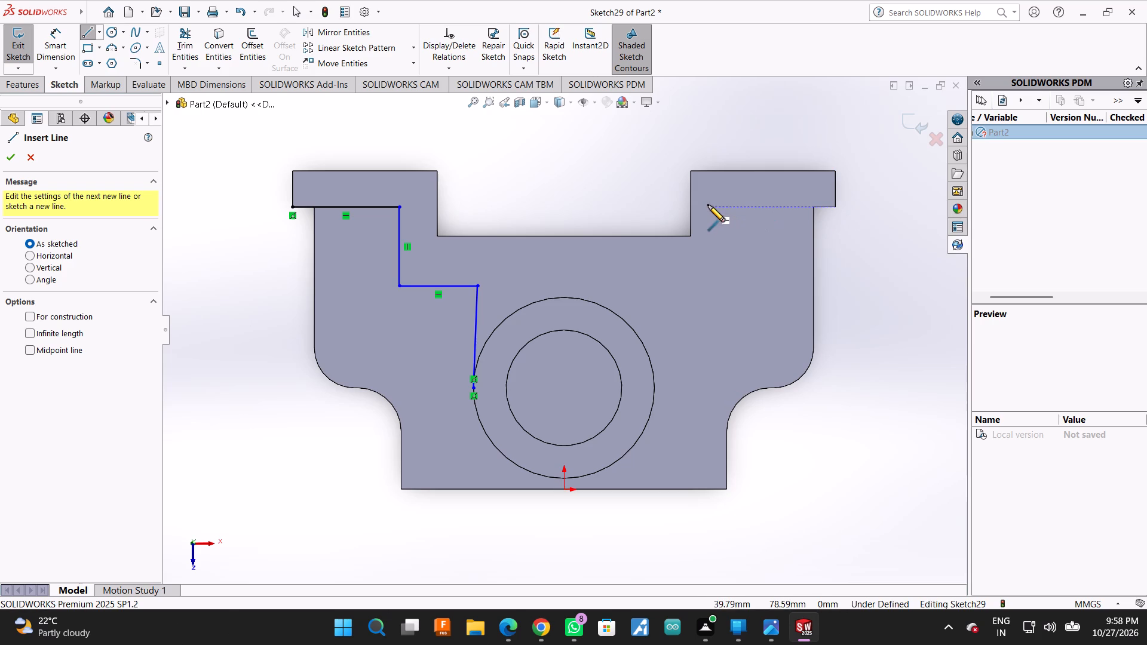
pyautogui.click(836, 207)
pyautogui.click(715, 205)
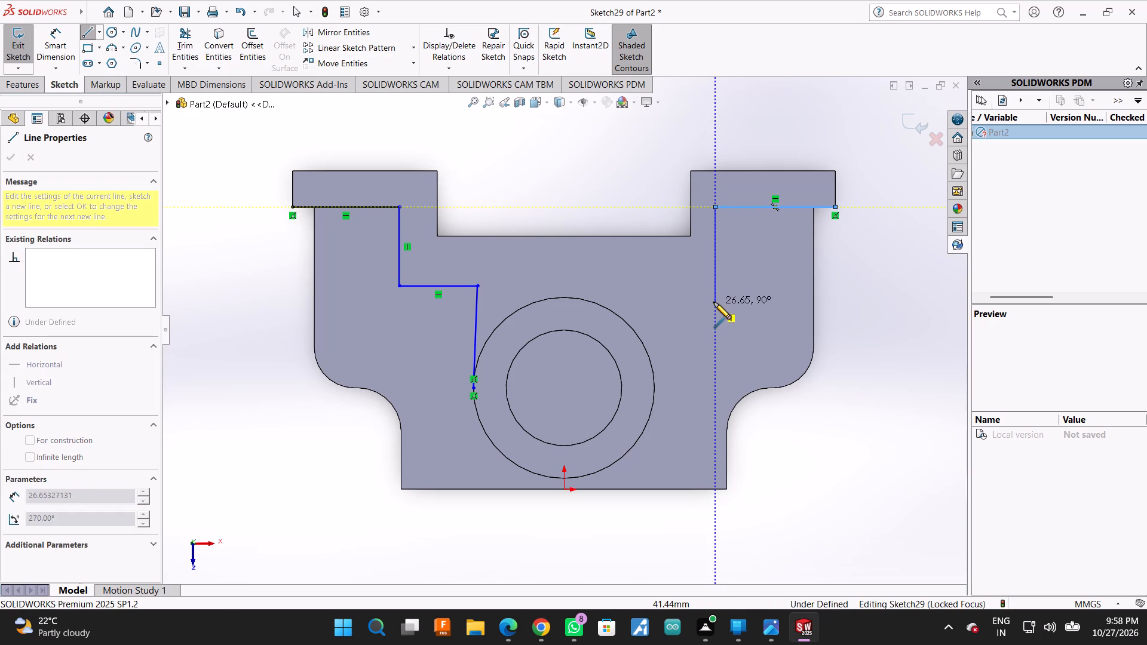
pyautogui.click(714, 302)
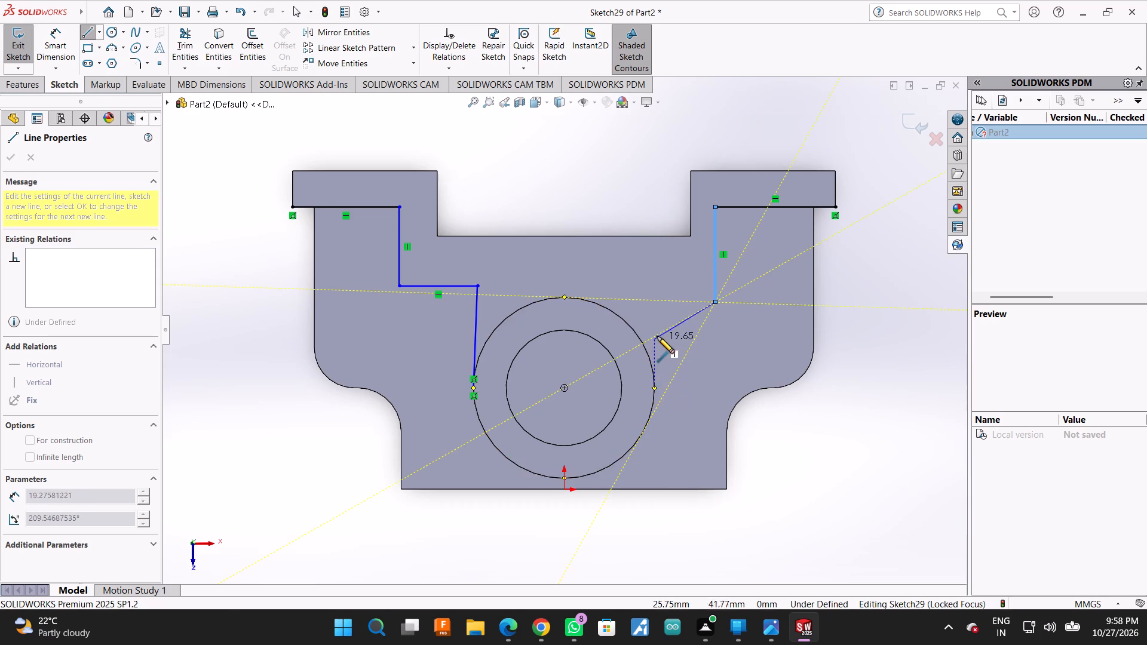
pyautogui.click(655, 300)
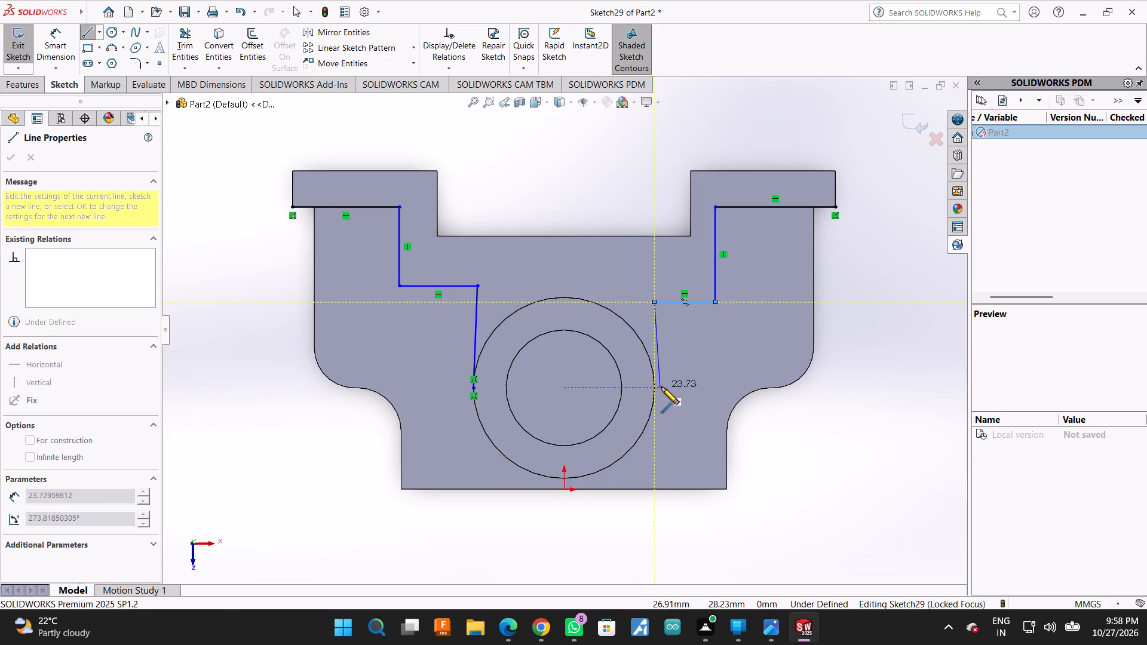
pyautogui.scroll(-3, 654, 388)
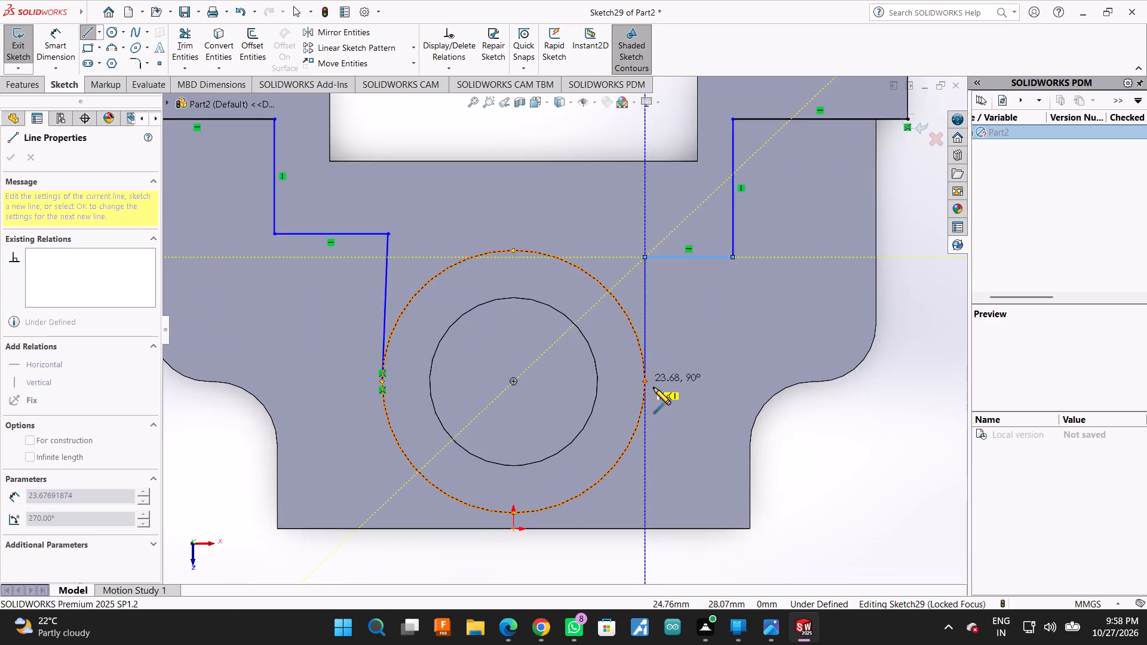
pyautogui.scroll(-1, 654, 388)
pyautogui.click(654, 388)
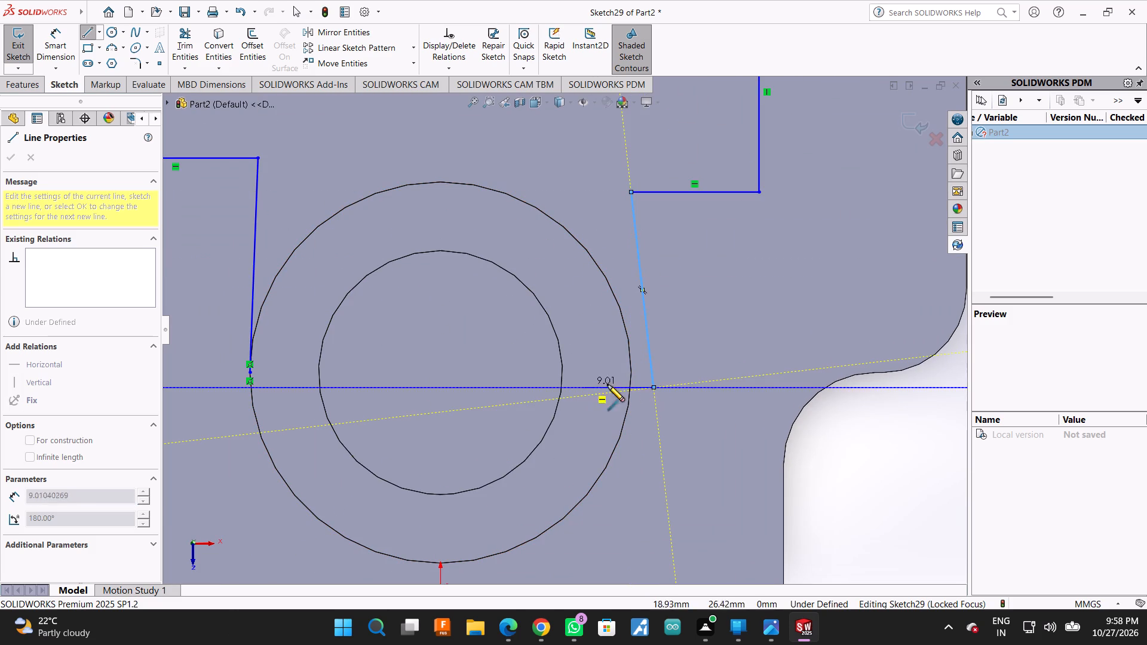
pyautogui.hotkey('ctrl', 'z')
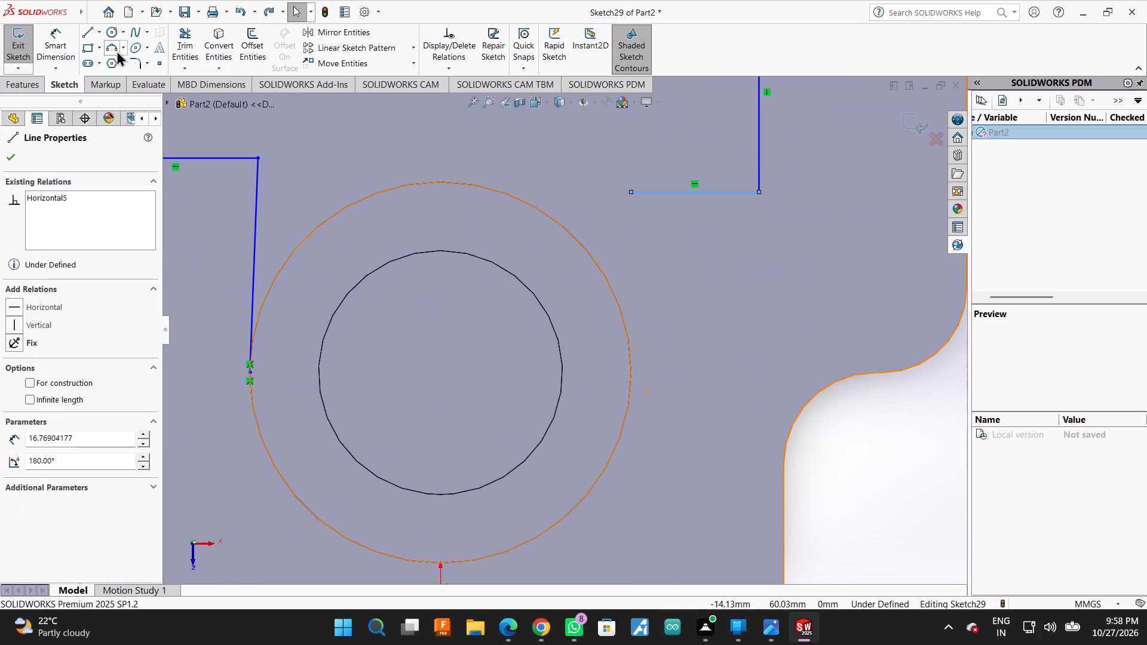
# Complete the right chain with a vertical line about 24 mm long down to the boss's outer circle.
pyautogui.click(89, 33)
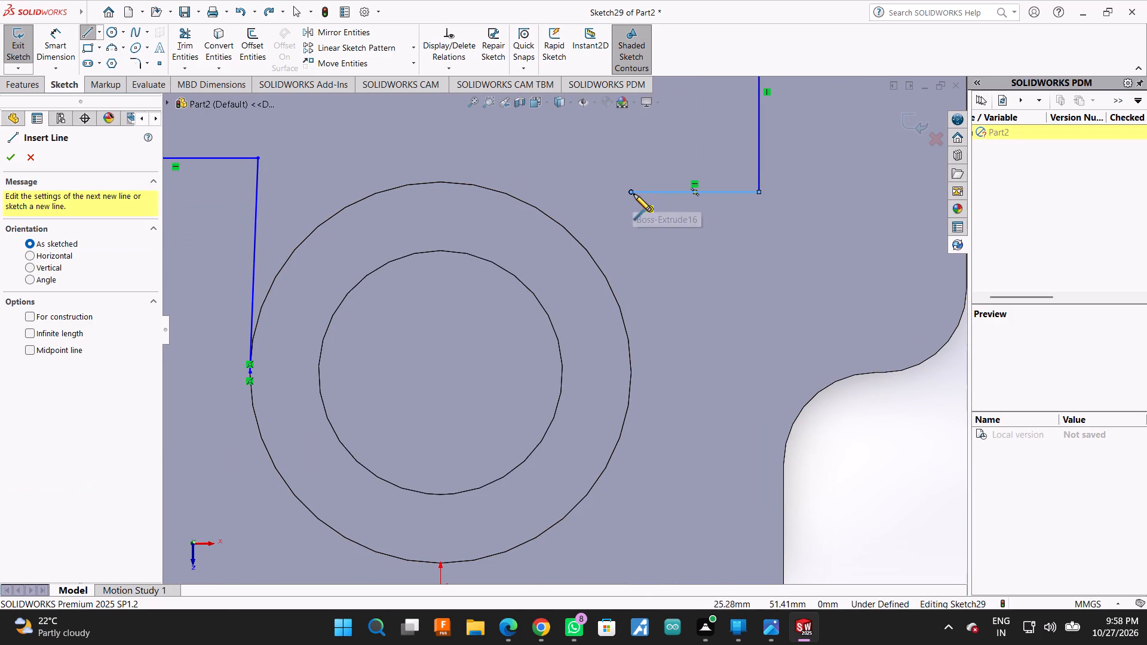
pyautogui.click(631, 192)
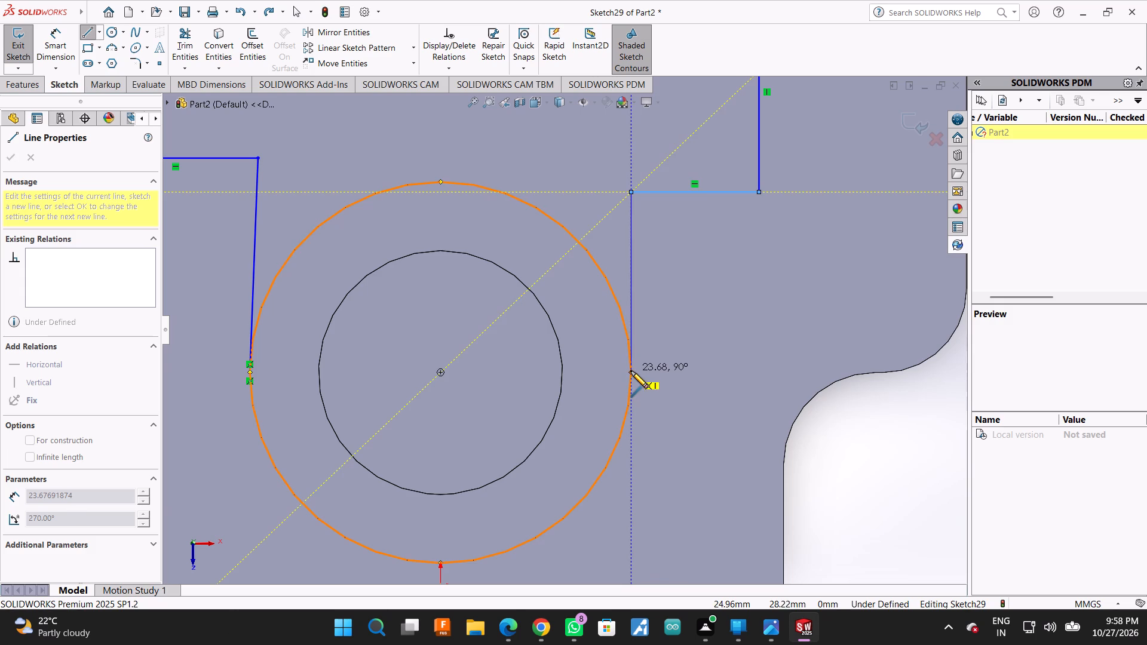
pyautogui.click(631, 371)
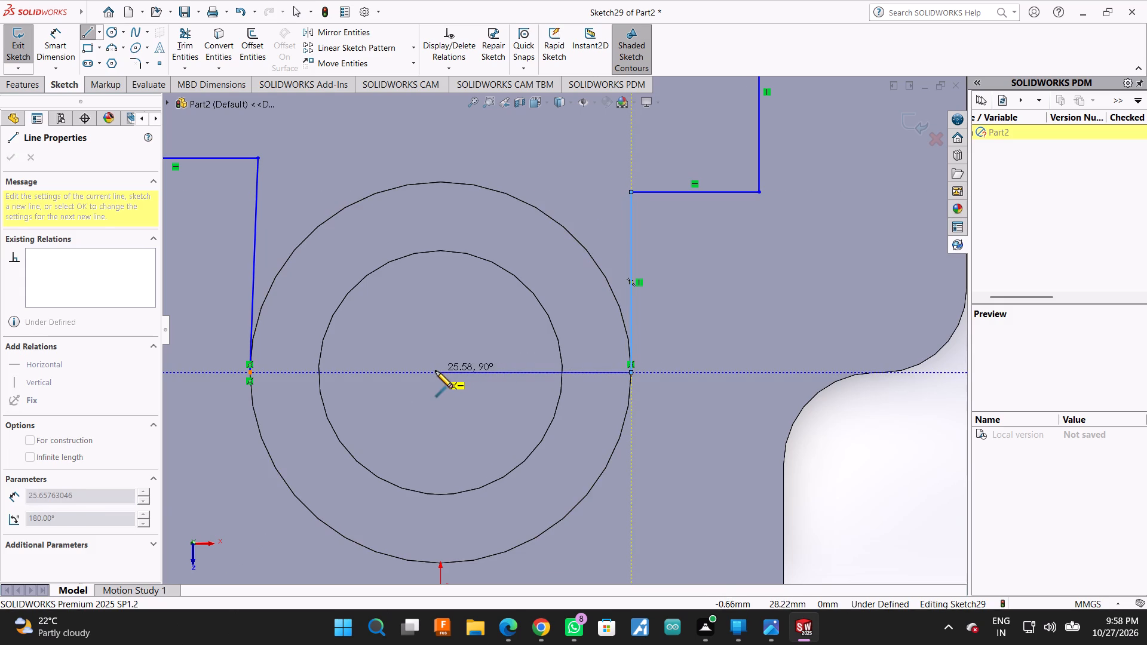
pyautogui.press('Escape')
pyautogui.scroll(4, 660, 410)
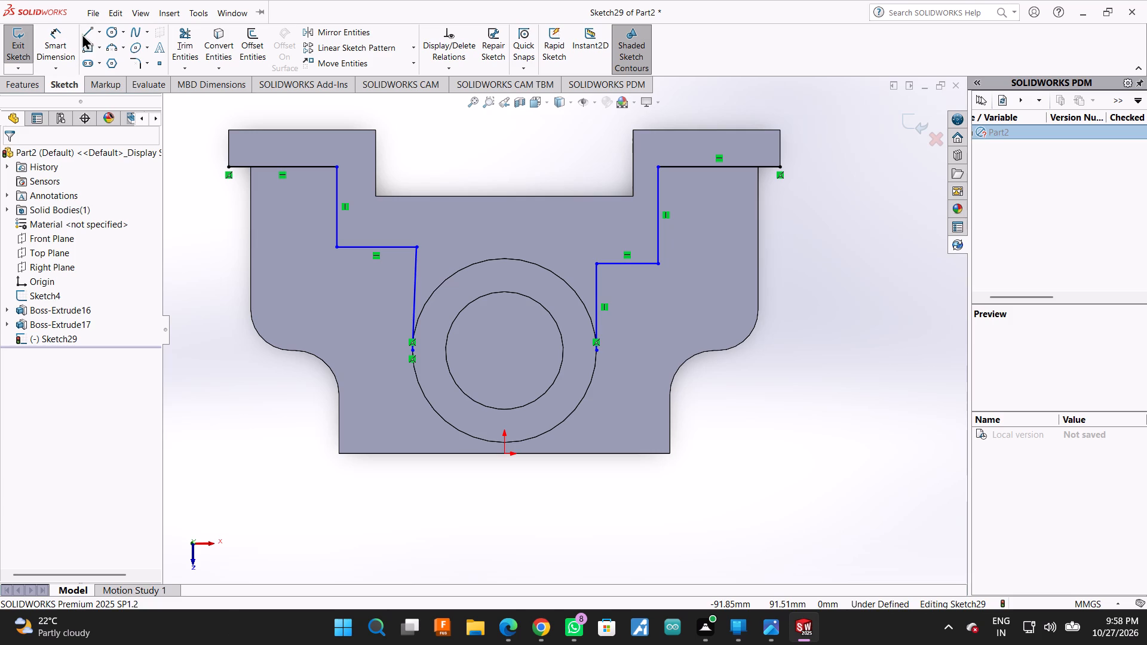
# Add a driven dimension between the left lug's top edge and the left chain's first horizontal line.
pyautogui.click(60, 33)
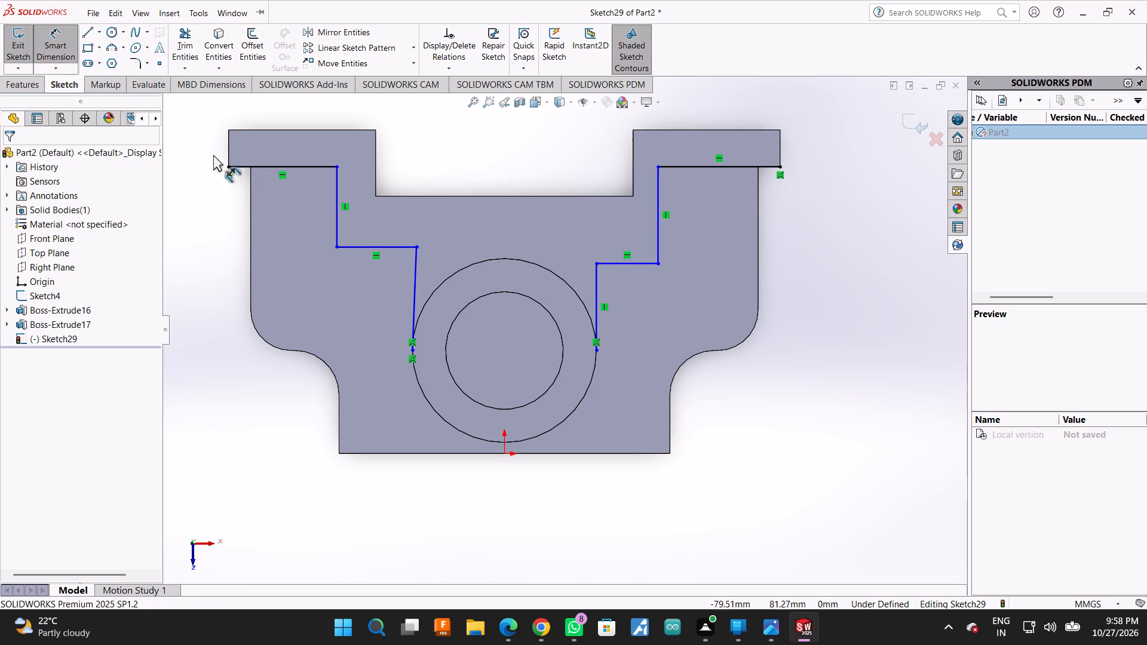
pyautogui.click(263, 169)
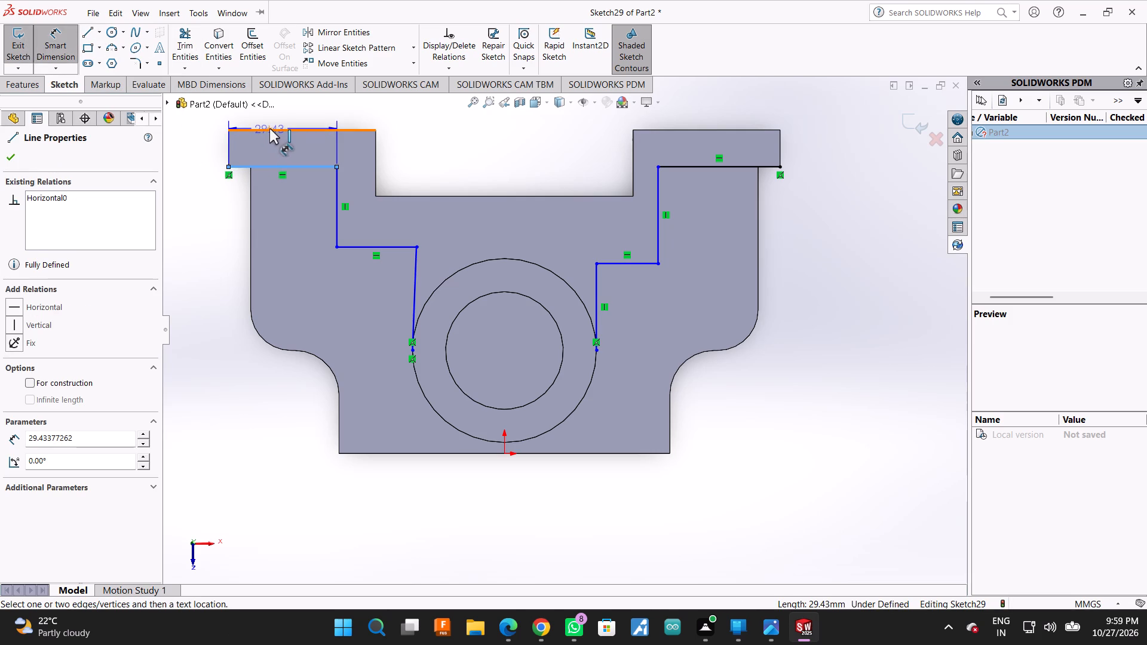
pyautogui.click(270, 128)
pyautogui.scroll(2, 381, 186)
pyautogui.click(267, 193)
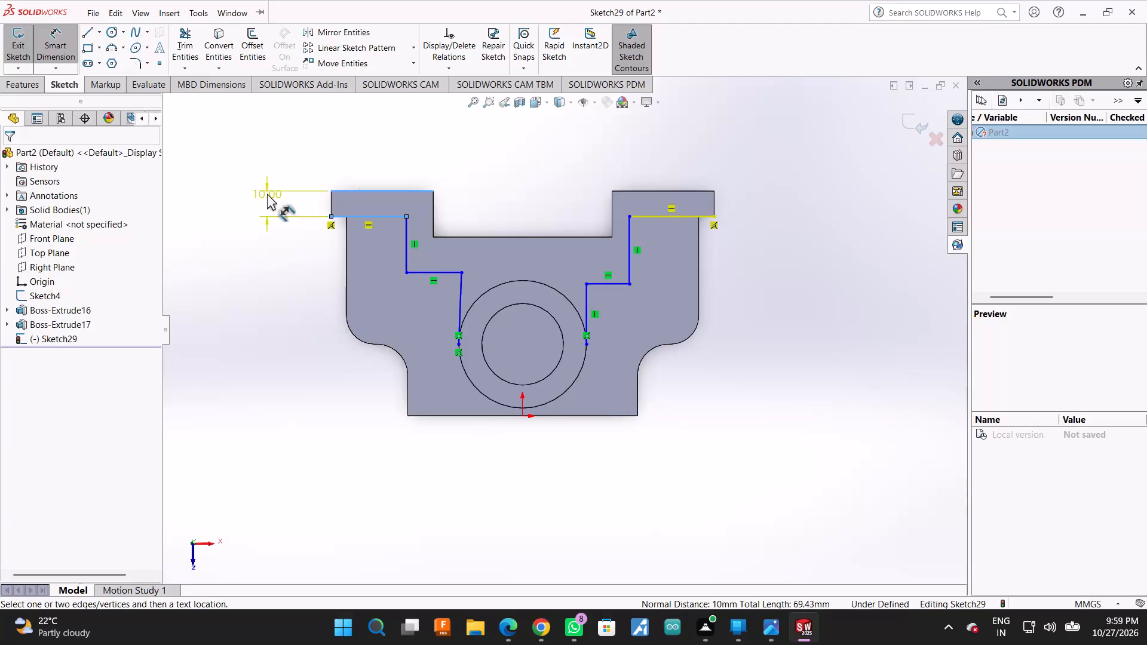
pyautogui.click(648, 303)
# Dimension the left chain's upper vertical line 10 mm from the notch's left side edge.
pyautogui.scroll(-1, 486, 269)
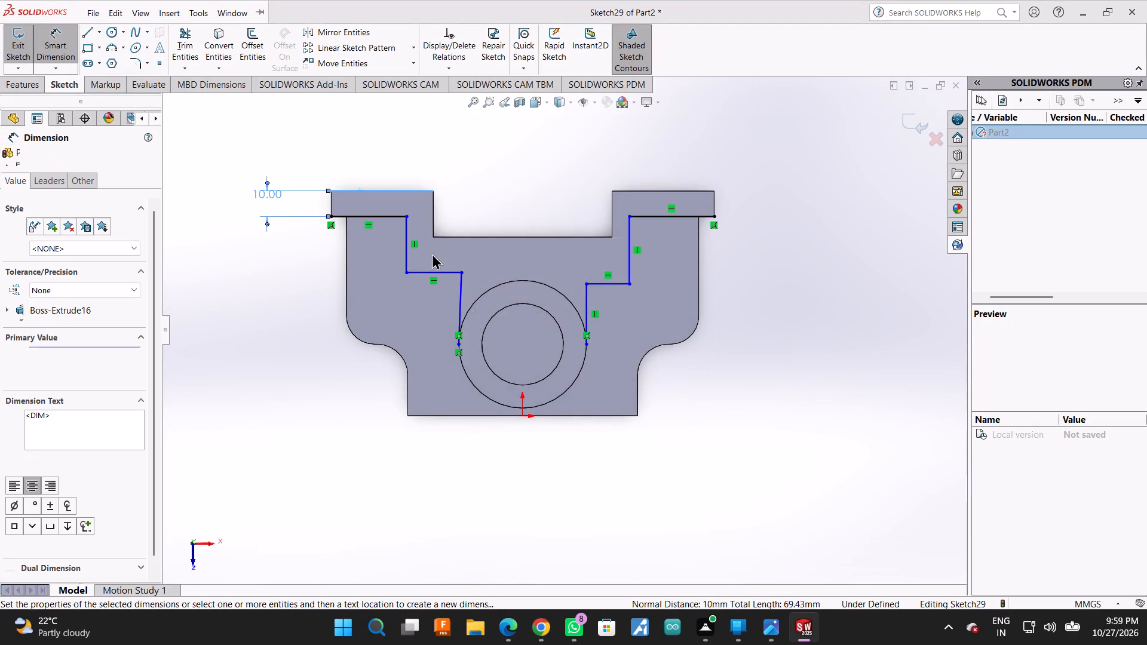
pyautogui.scroll(-2, 425, 251)
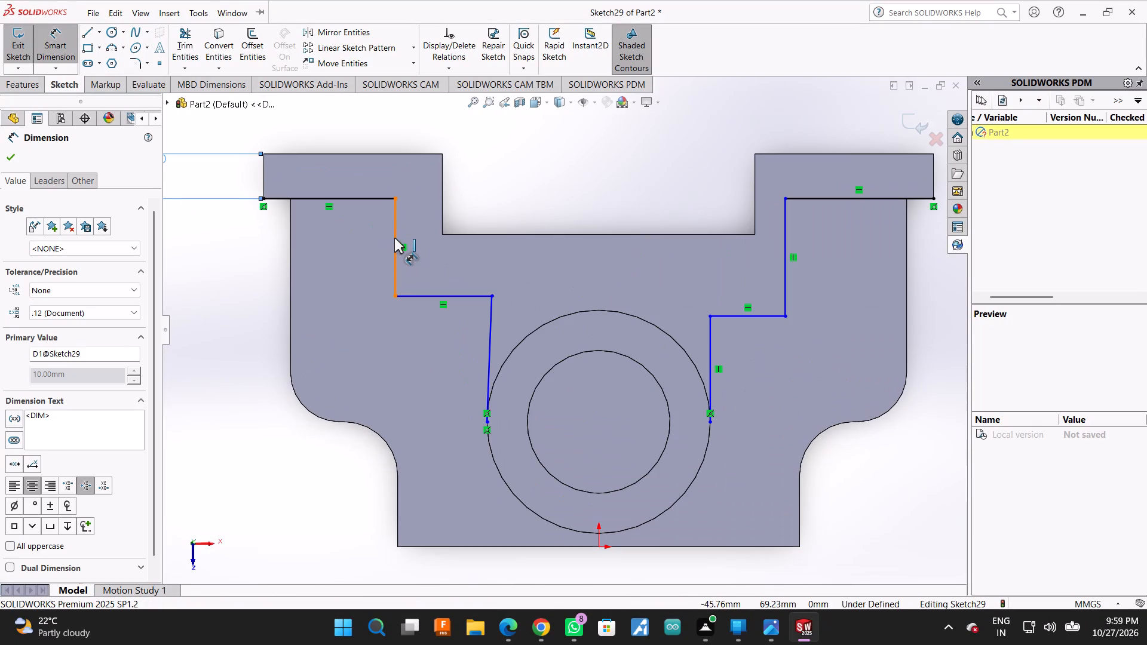
pyautogui.click(394, 230)
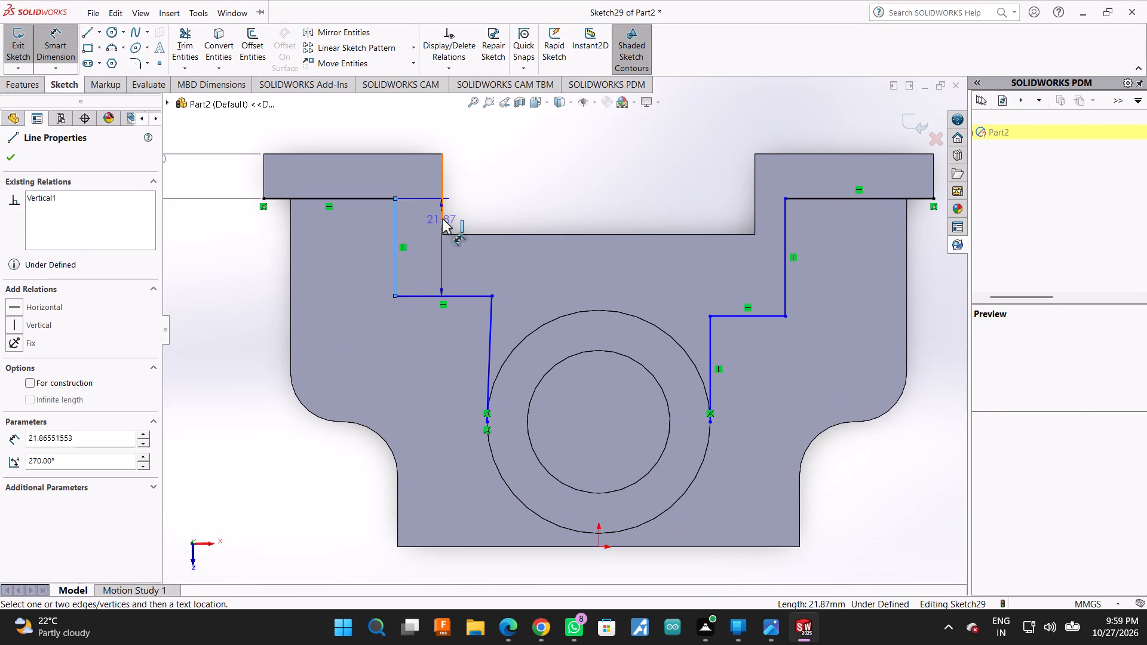
pyautogui.click(442, 219)
pyautogui.click(419, 137)
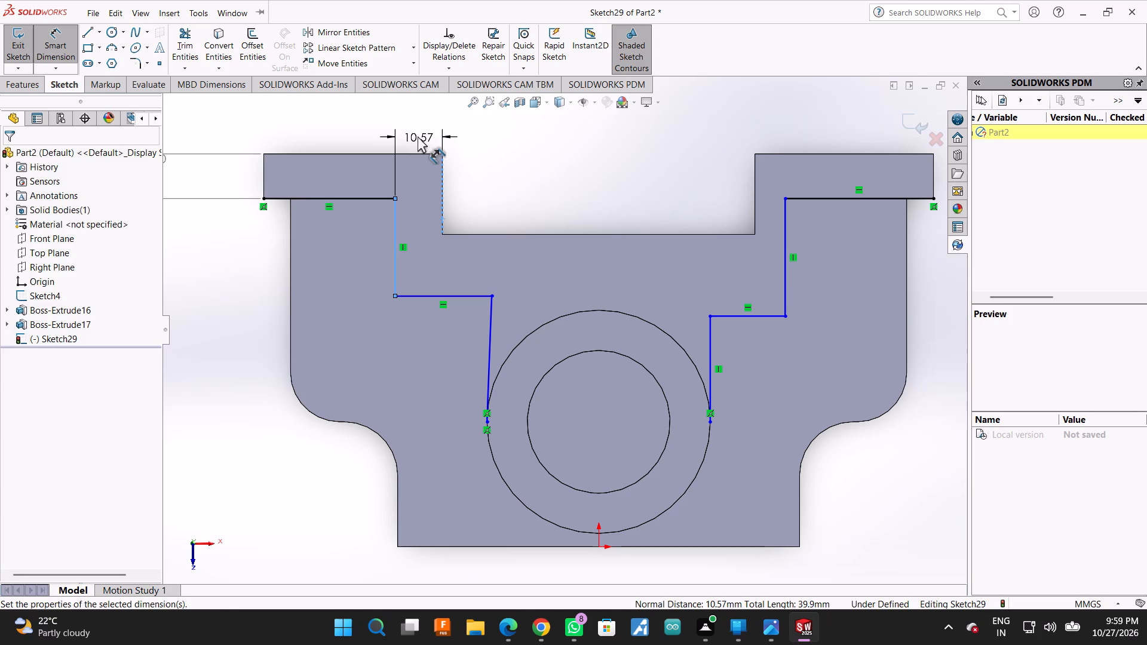
pyautogui.write('10')
pyautogui.press('Return')
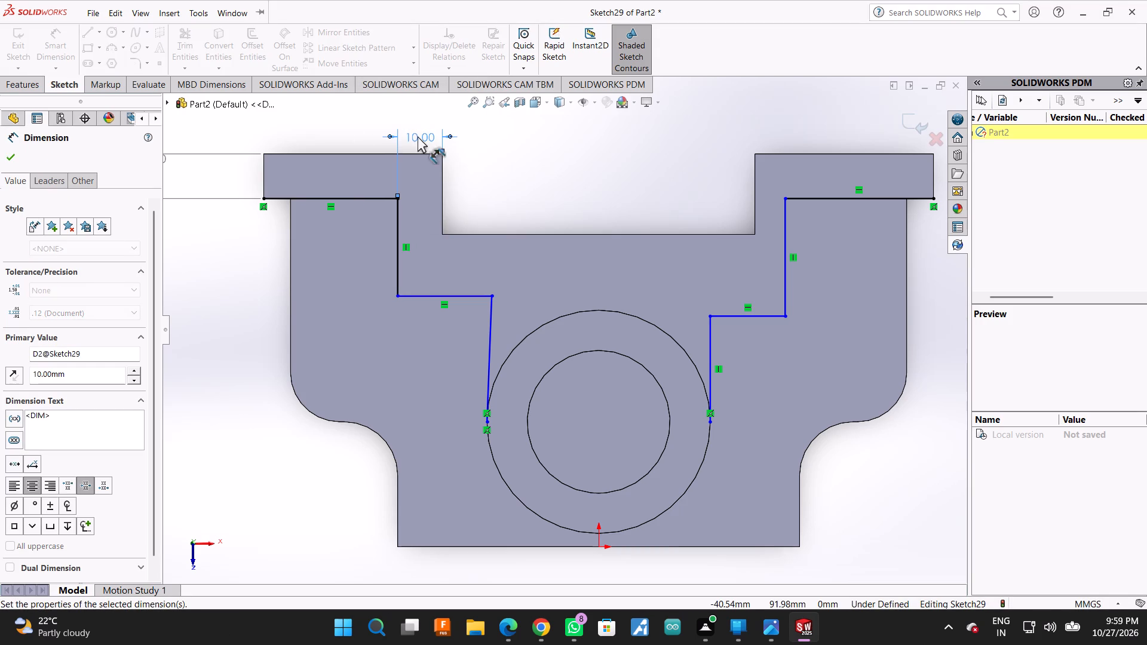
# Dimension the left chain's lower horizontal line 10 mm below the notch's bottom edge.
pyautogui.click(470, 296)
pyautogui.click(458, 235)
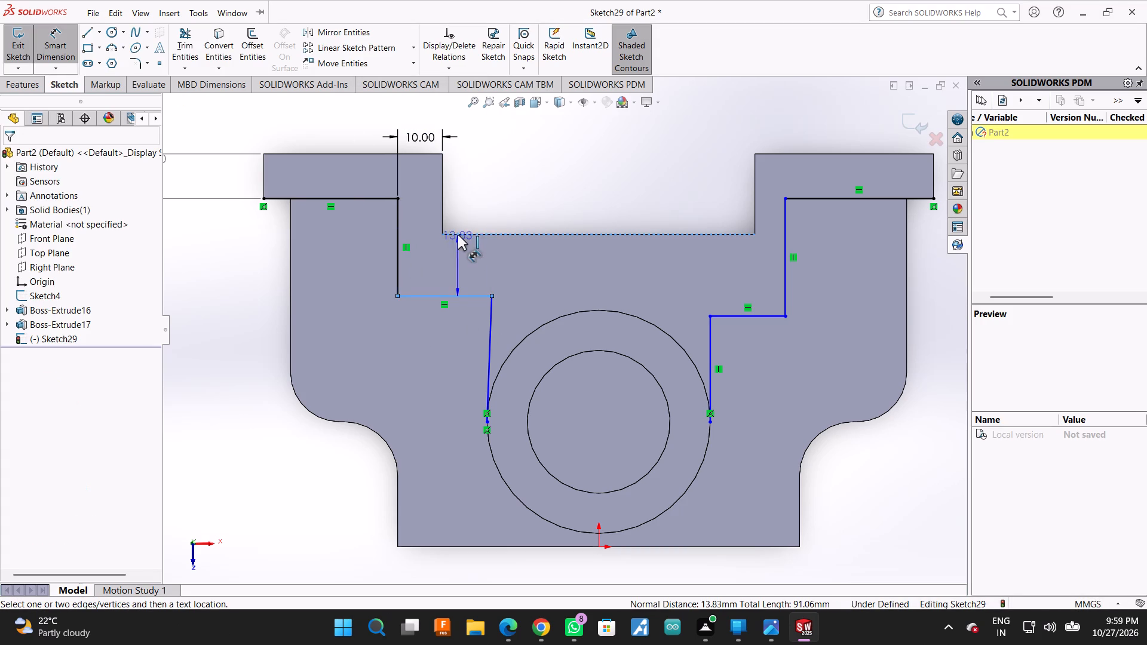
pyautogui.click(499, 173)
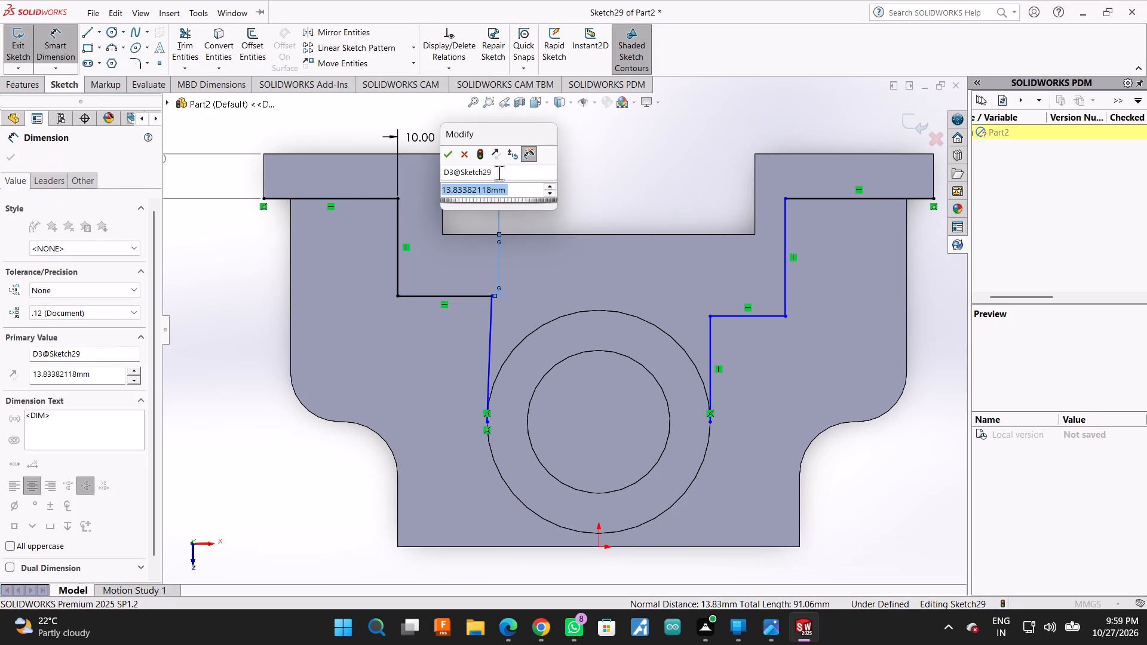
pyautogui.write('10')
pyautogui.press('Return')
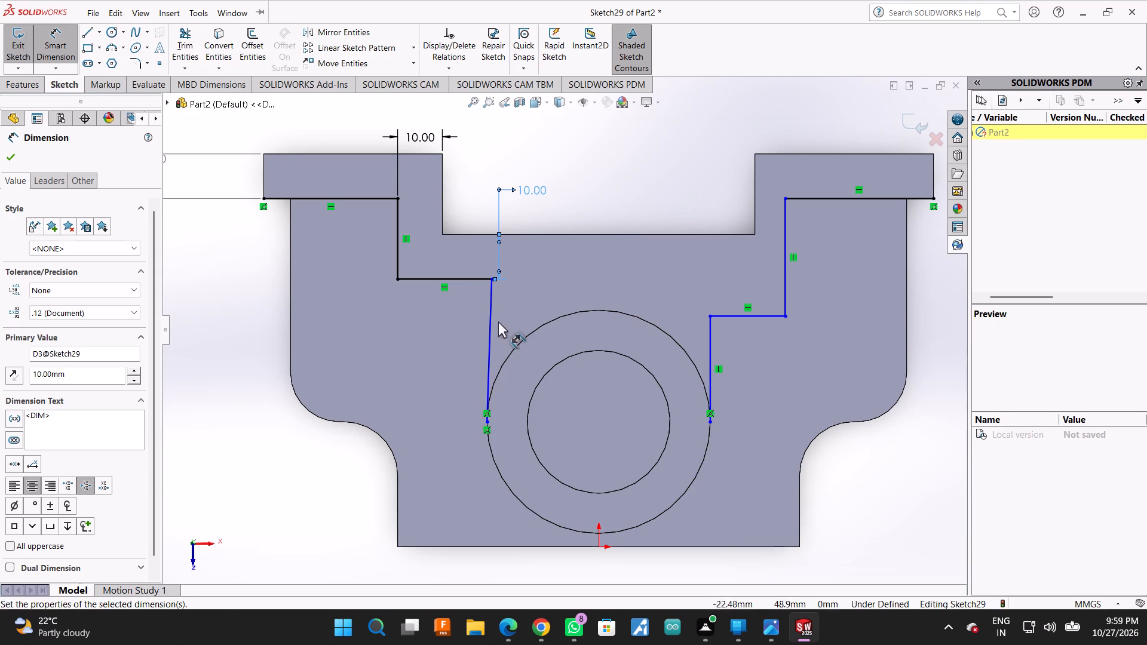
# Add a driven dimension between the right lug's top edge and the right chain's first horizontal line.
pyautogui.click(836, 198)
pyautogui.click(828, 154)
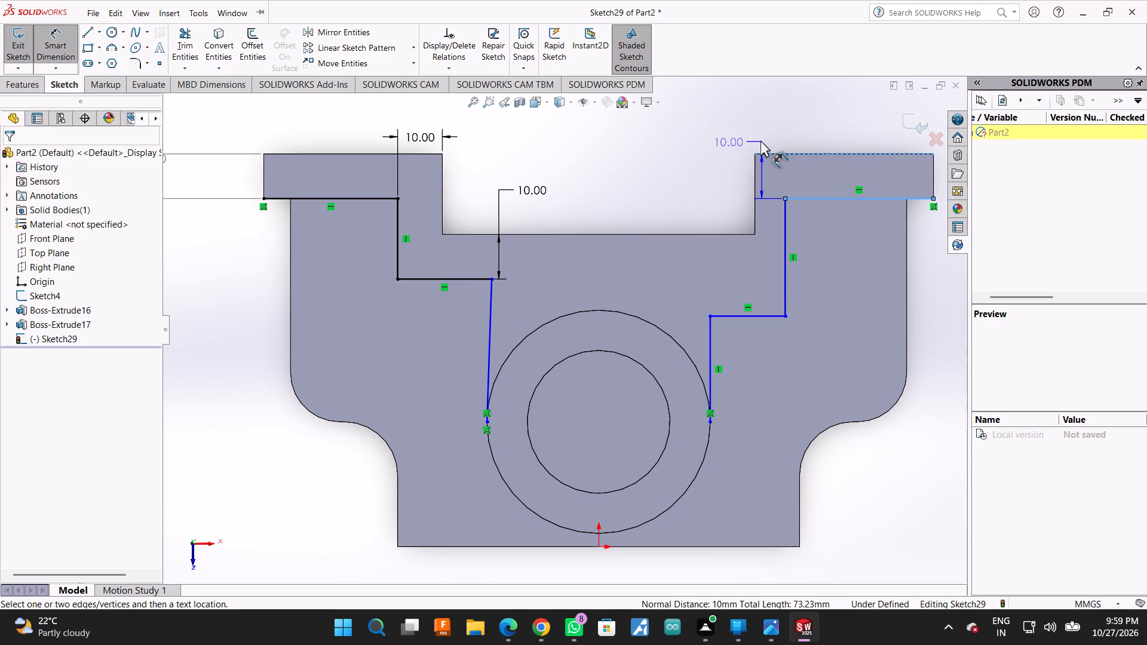
pyautogui.click(746, 137)
pyautogui.click(634, 299)
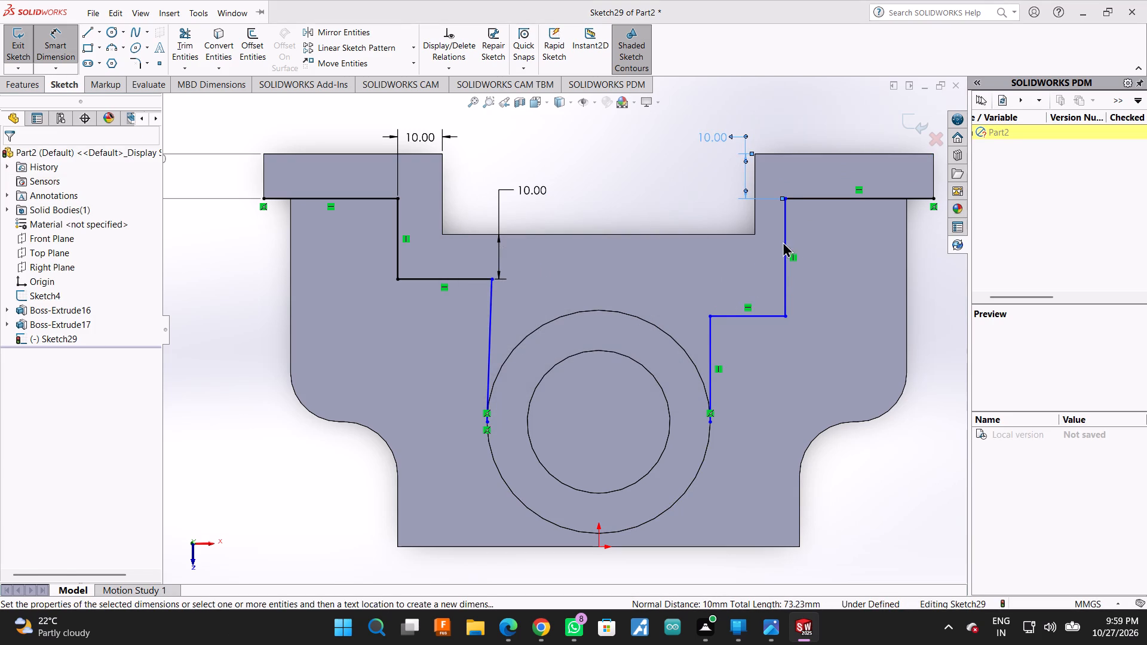
# Dimension the right chain's upper vertical line 10 mm from the notch's right side edge.
pyautogui.click(786, 238)
pyautogui.click(755, 220)
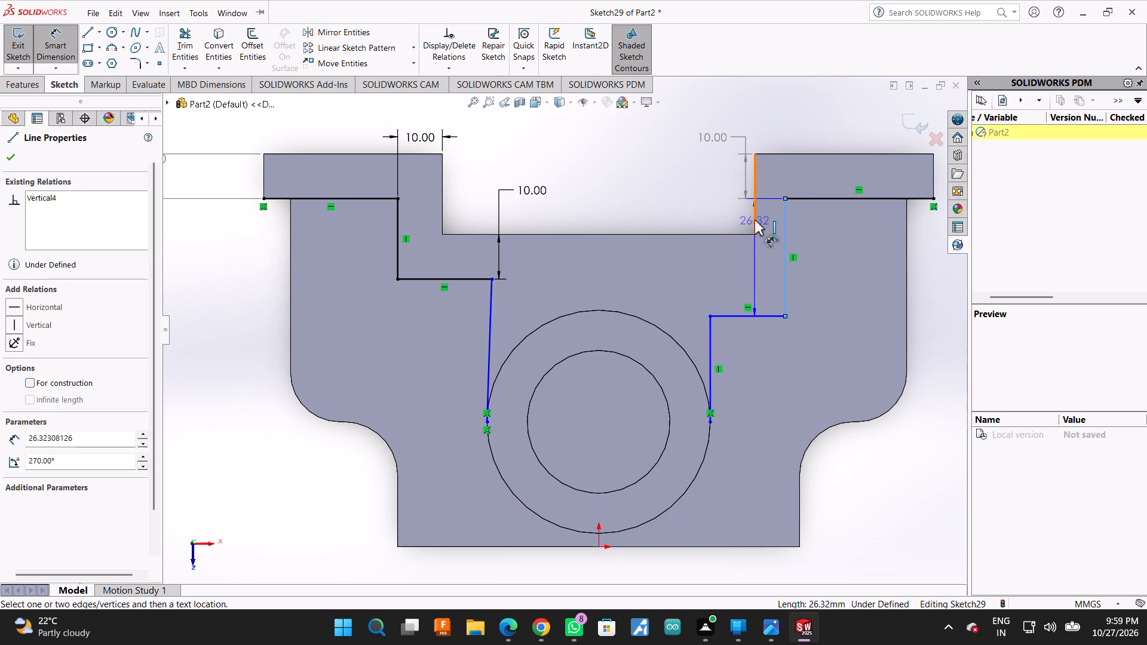
pyautogui.click(766, 106)
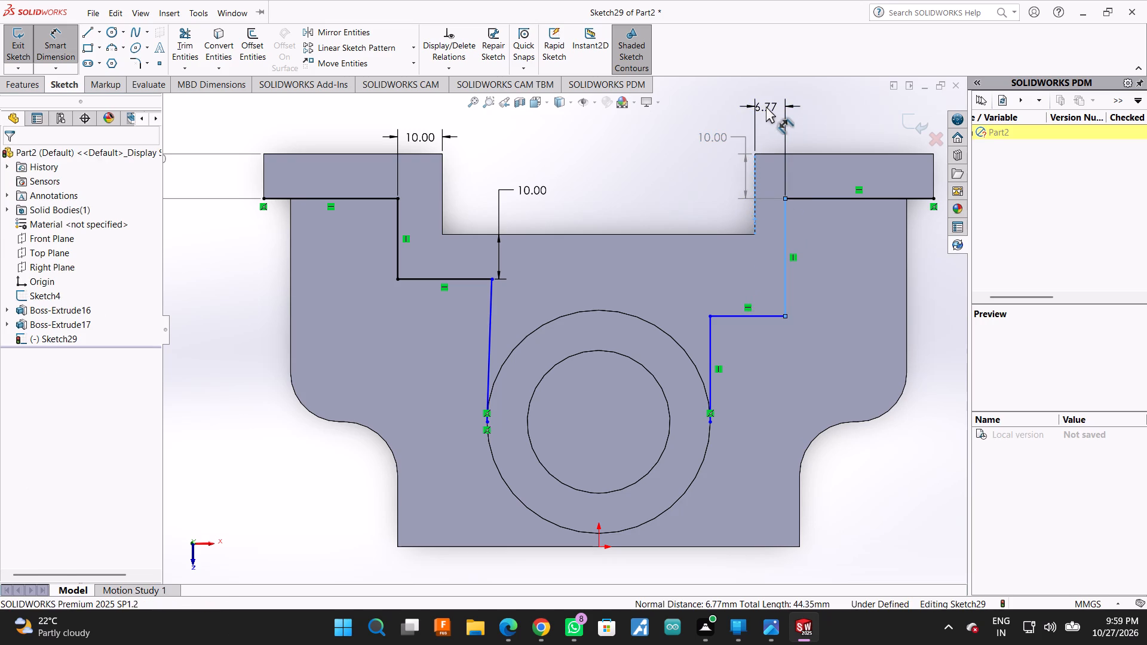
pyautogui.write('10')
pyautogui.press('Return')
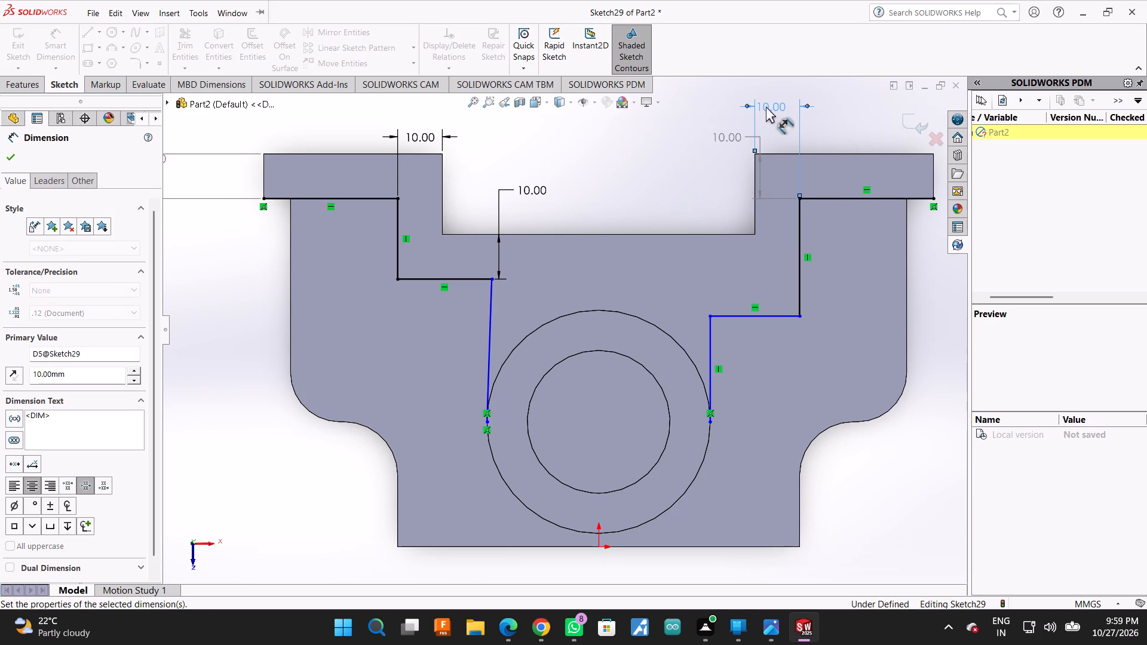
# Dimension the right chain's lower horizontal line 10 mm below the notch's bottom edge.
pyautogui.click(744, 315)
pyautogui.click(731, 234)
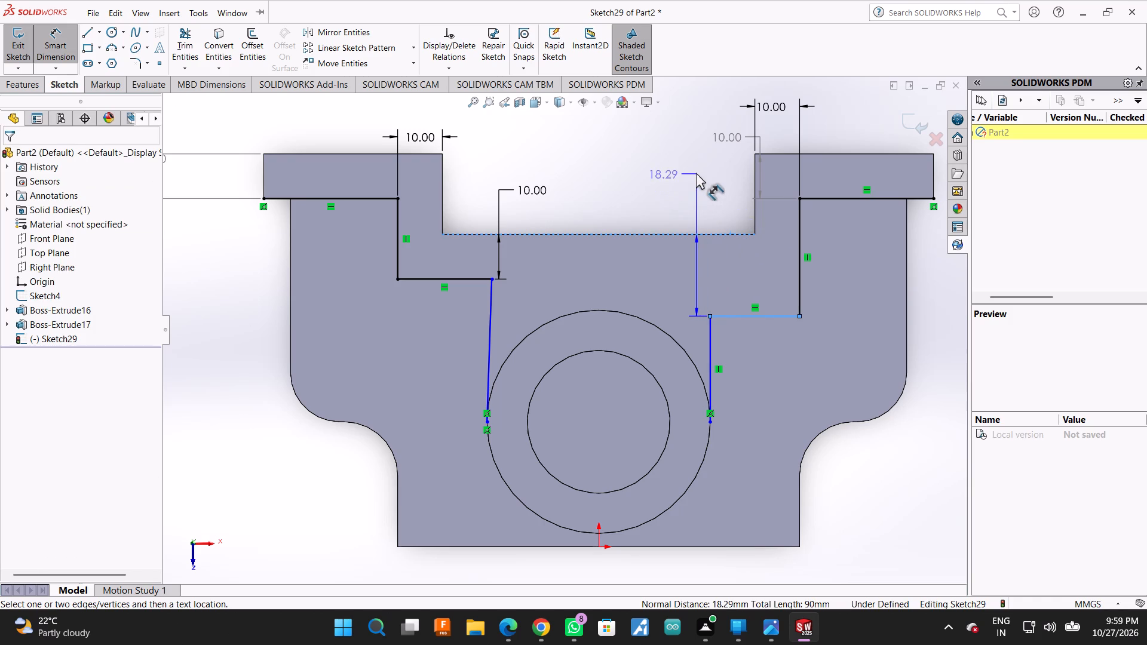
pyautogui.click(696, 173)
pyautogui.write('10')
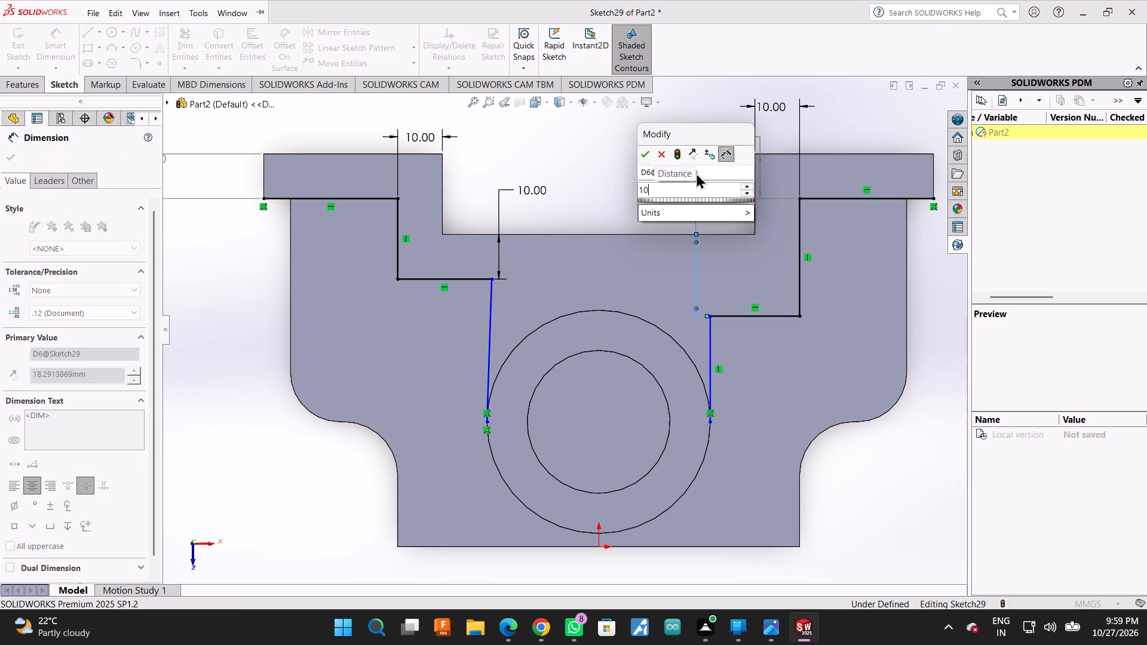
pyautogui.press('Return')
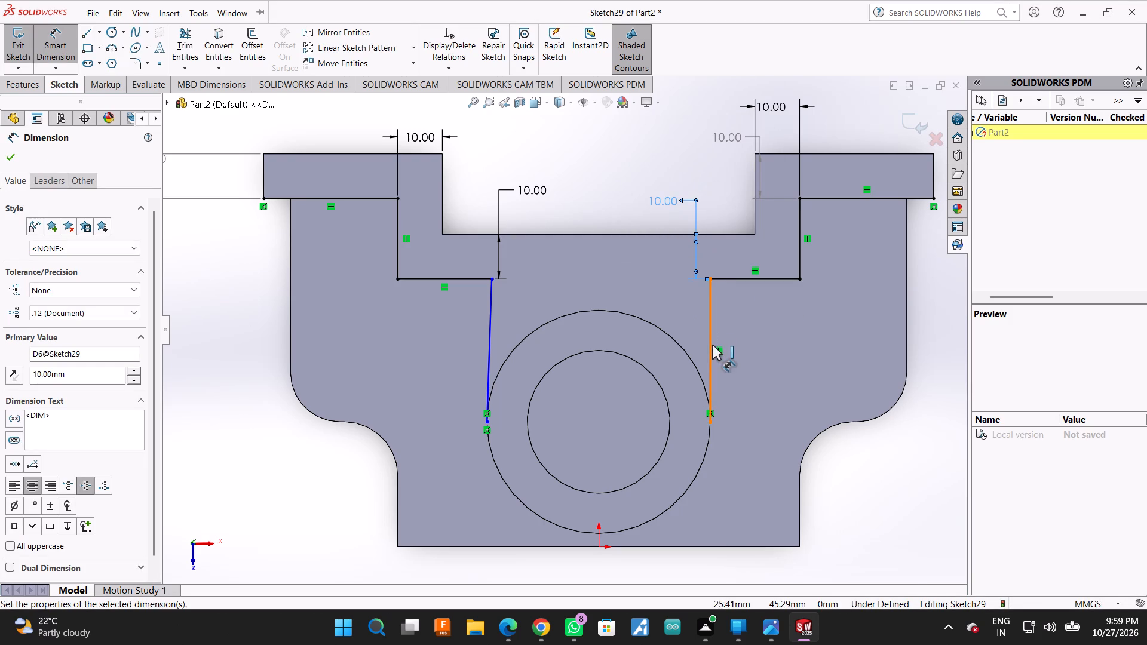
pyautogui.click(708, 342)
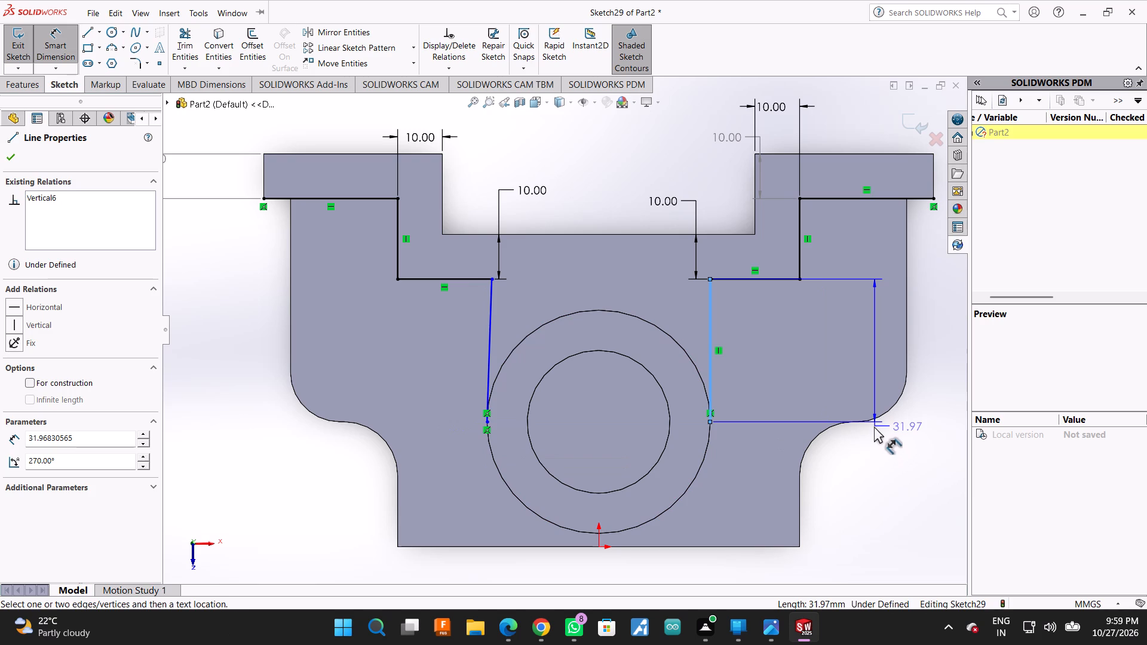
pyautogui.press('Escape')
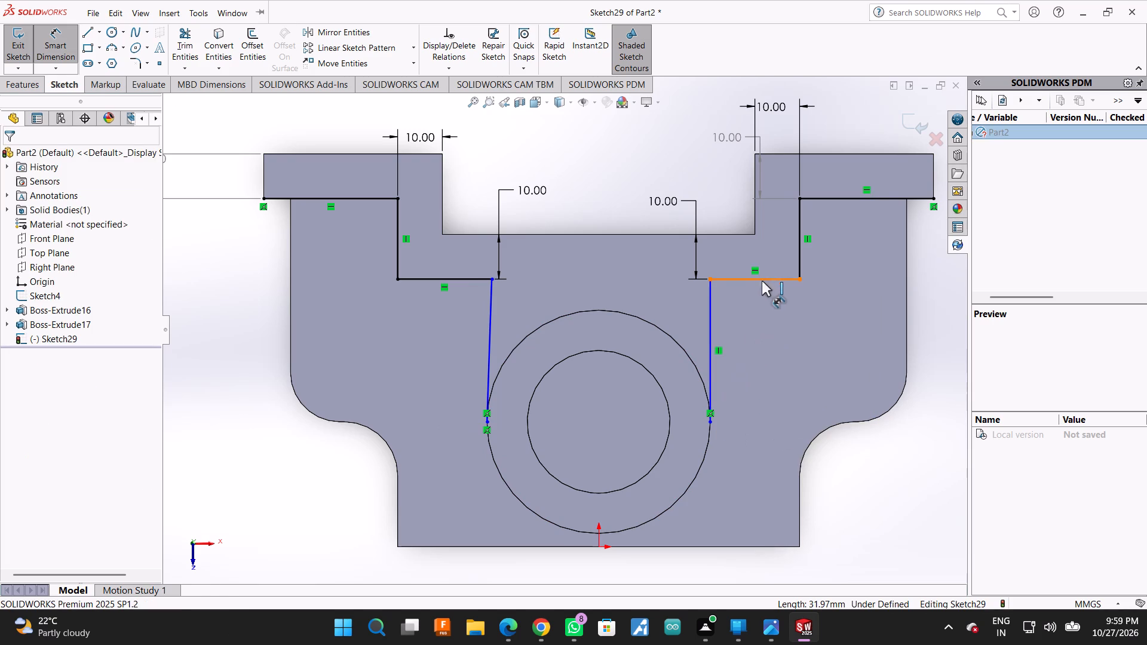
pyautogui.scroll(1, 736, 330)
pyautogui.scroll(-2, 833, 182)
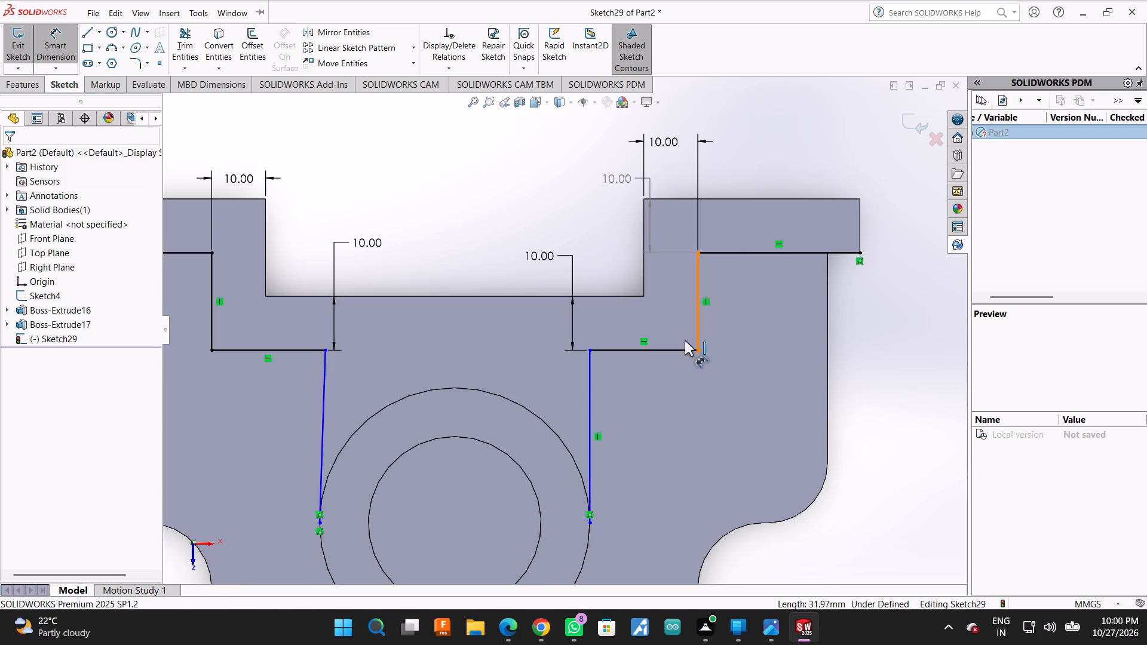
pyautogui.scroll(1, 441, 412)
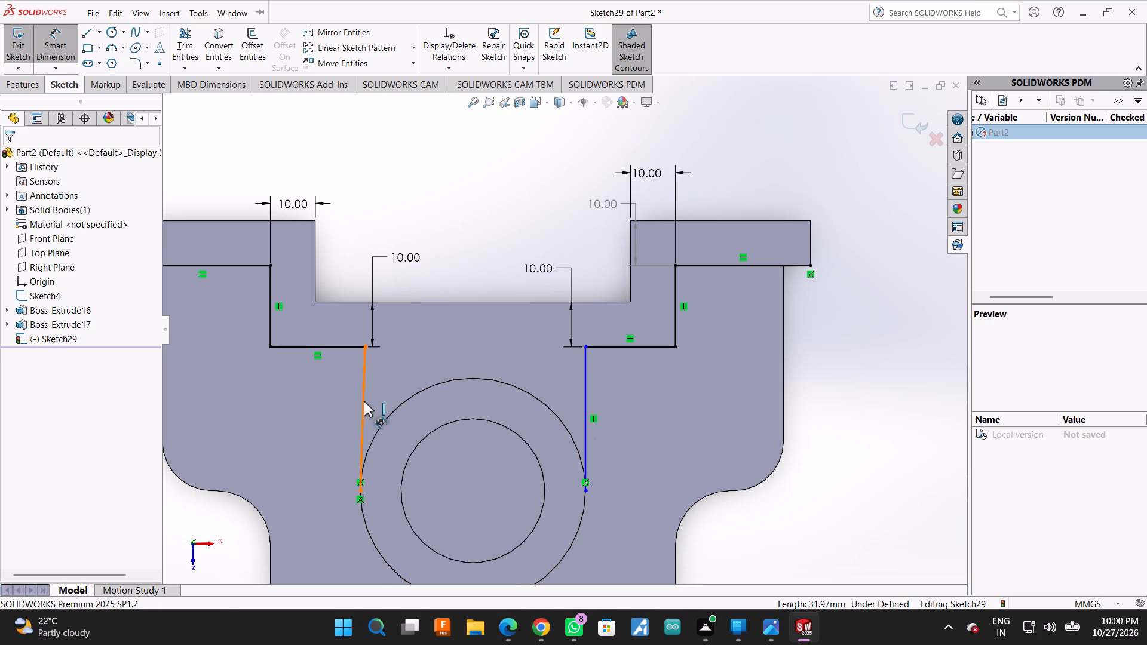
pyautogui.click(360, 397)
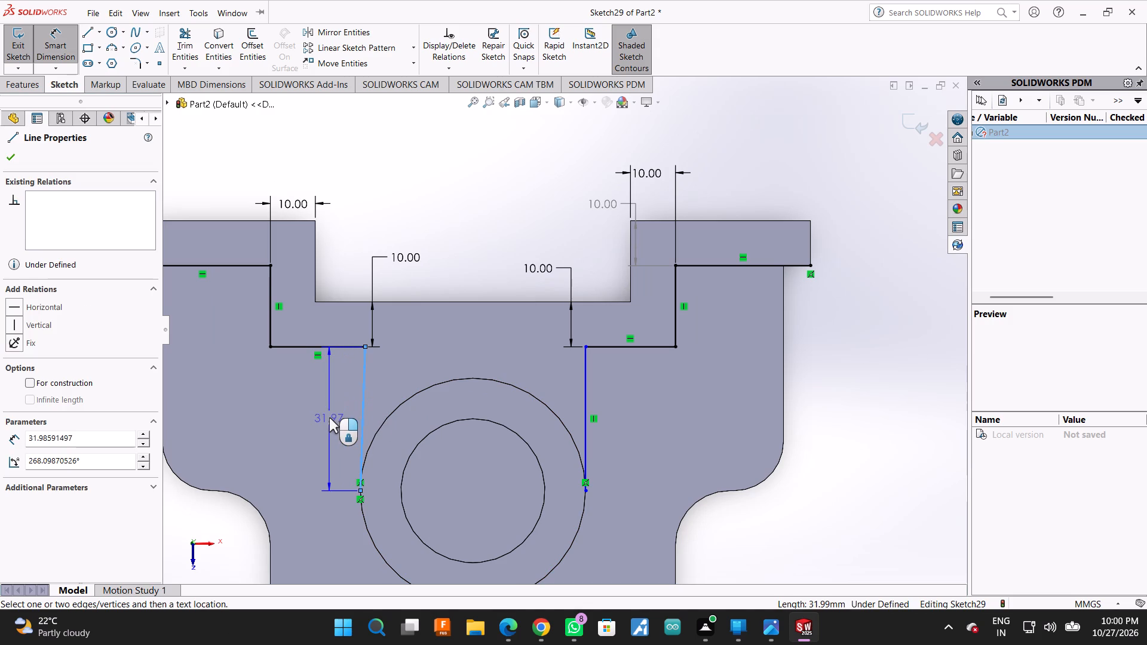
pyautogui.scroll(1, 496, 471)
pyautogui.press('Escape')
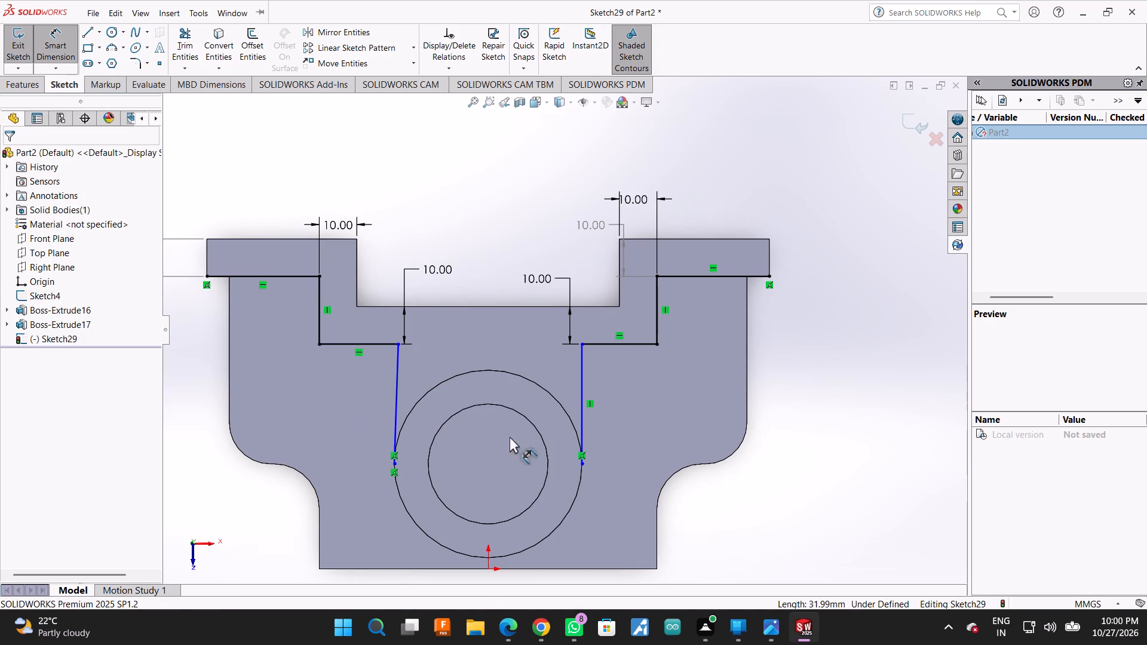
# Trim away both chains' lower lines that run down to the boss's outer circle.
pyautogui.scroll(2, 516, 421)
pyautogui.scroll(-6, 397, 356)
pyautogui.scroll(1, 574, 382)
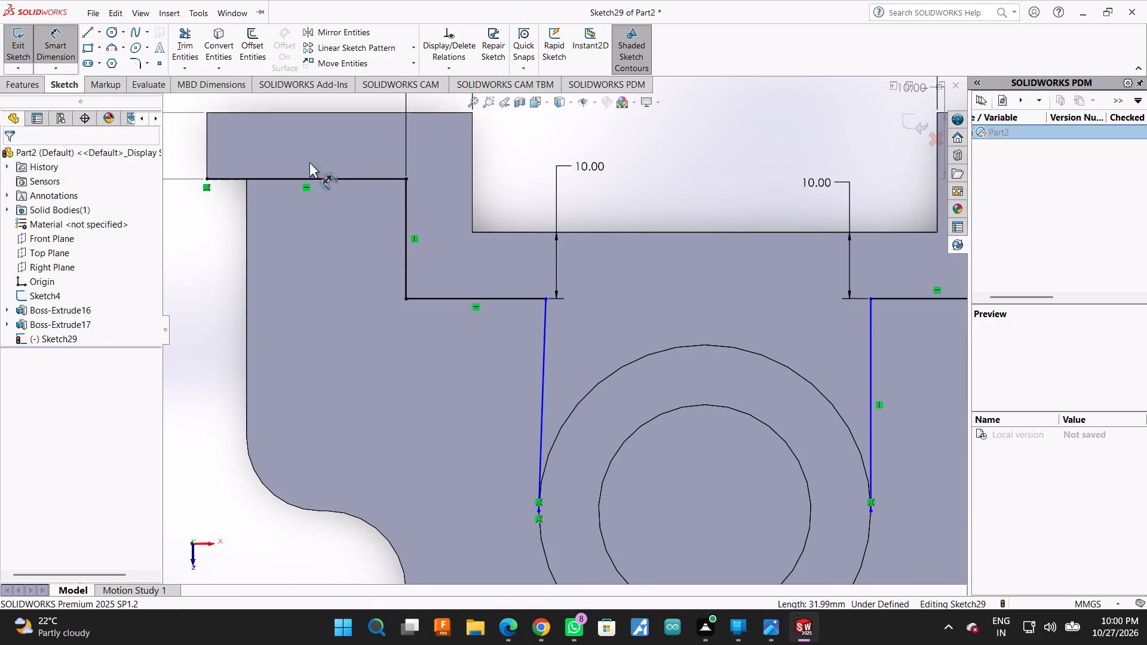
pyautogui.click(174, 43)
pyautogui.moveTo(476, 394); pyautogui.dragTo(819, 384)
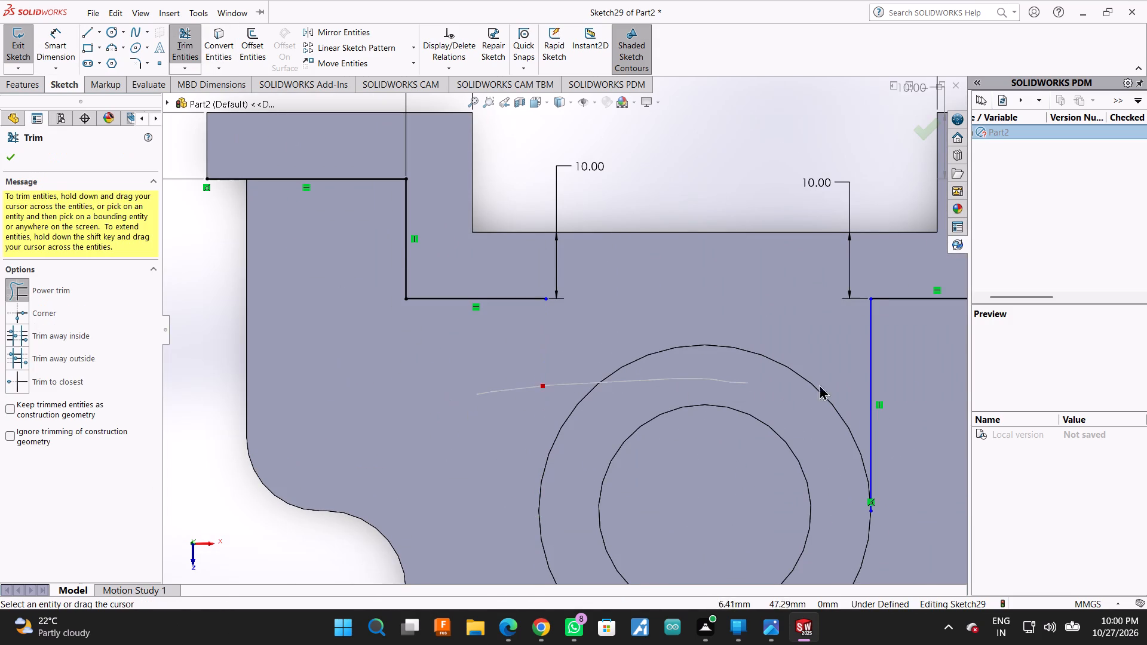
pyautogui.moveTo(819, 384); pyautogui.dragTo(977, 379)
# Draw a vertical line about 32 mm long from the outer circle's left quadrant up to the left chain's lower horizontal line.
pyautogui.click(88, 33)
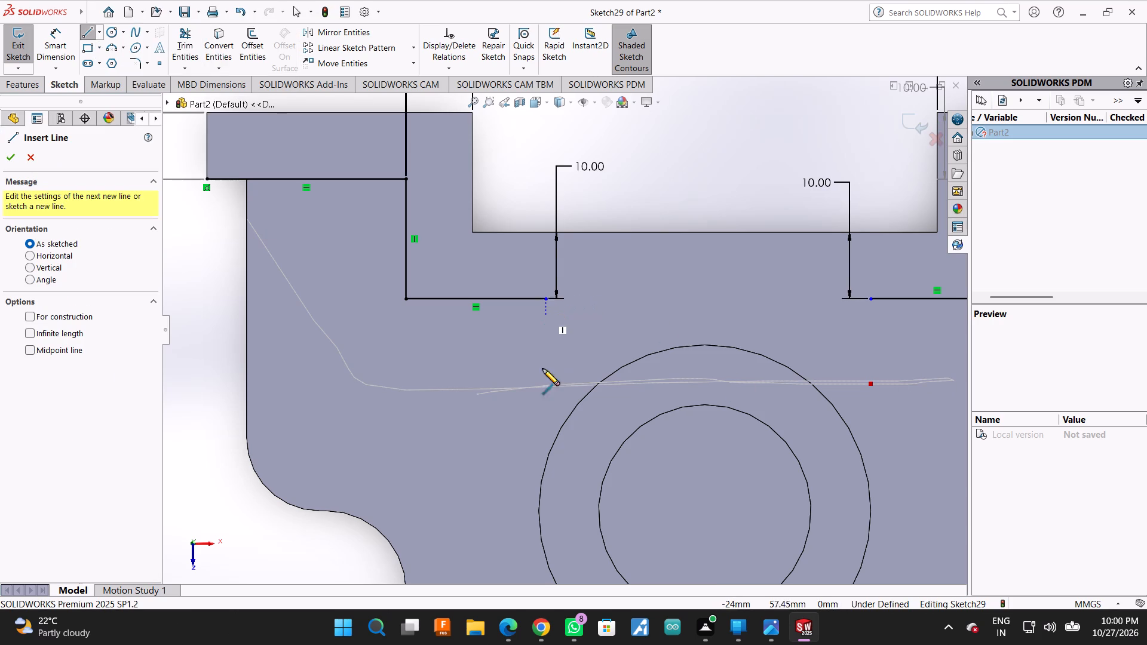
pyautogui.click(538, 509)
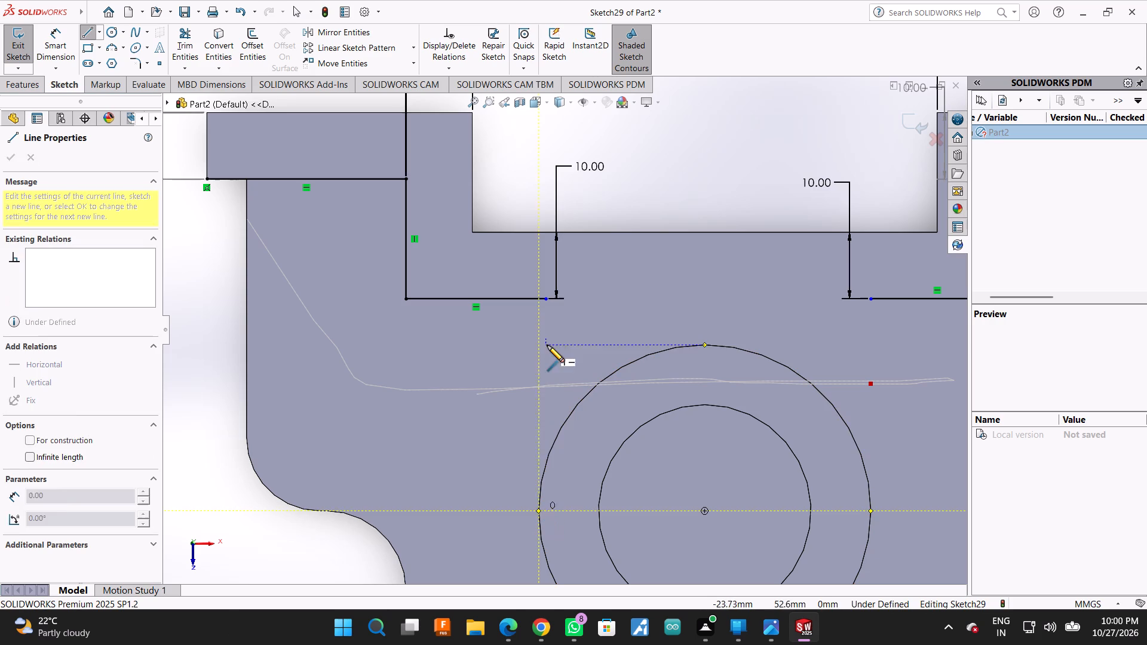
pyautogui.click(536, 299)
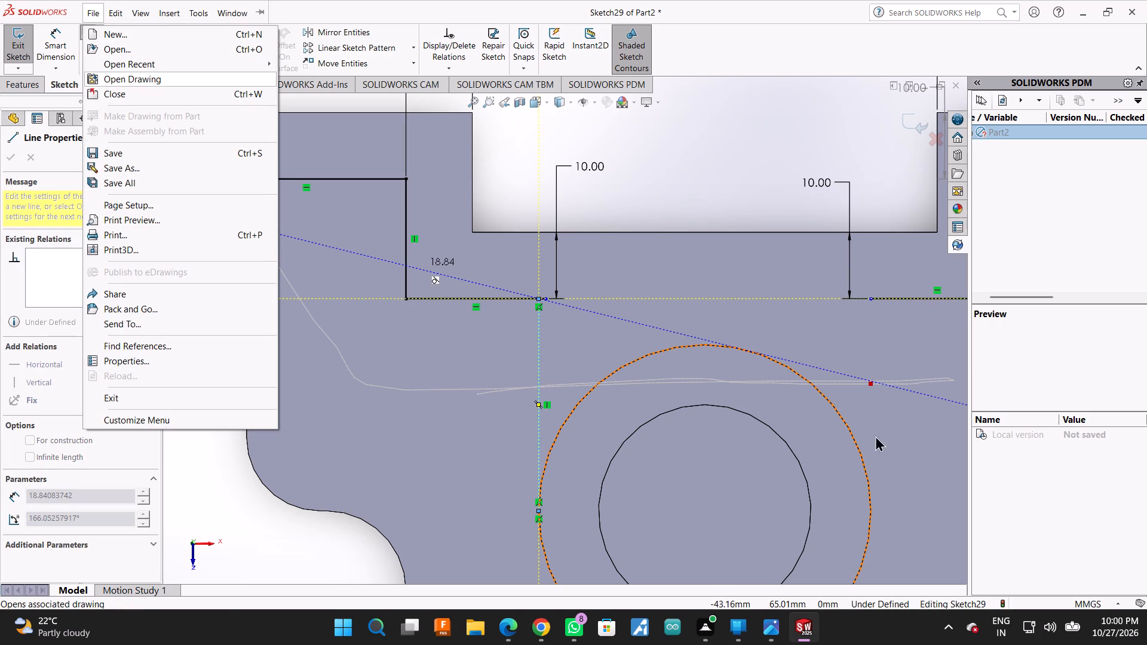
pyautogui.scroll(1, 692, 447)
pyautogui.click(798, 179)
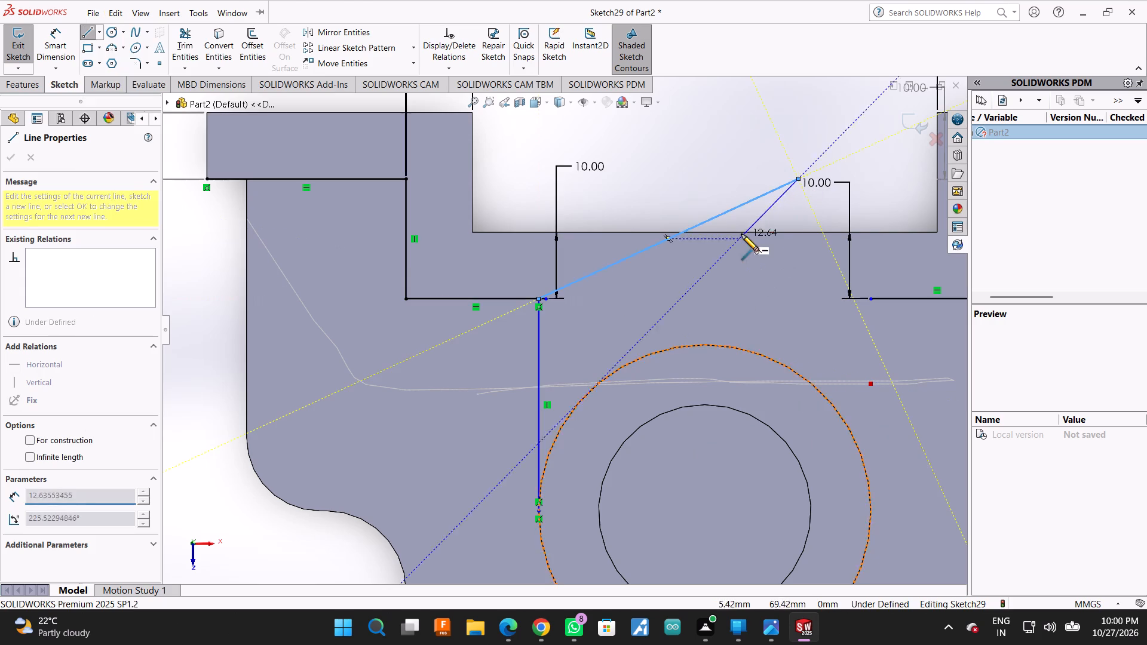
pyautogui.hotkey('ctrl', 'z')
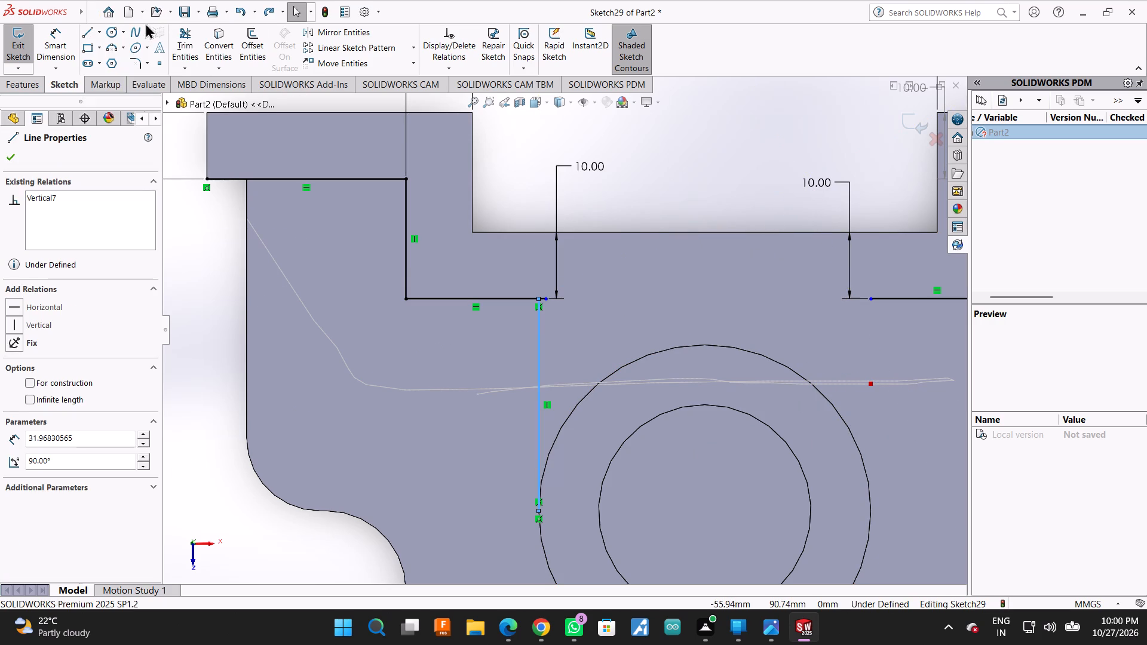
# Draw a vertical line about 32 mm long from the outer circle's right quadrant up to the right chain's lower horizontal line's inner end.
pyautogui.click(89, 27)
pyautogui.scroll(3, 473, 364)
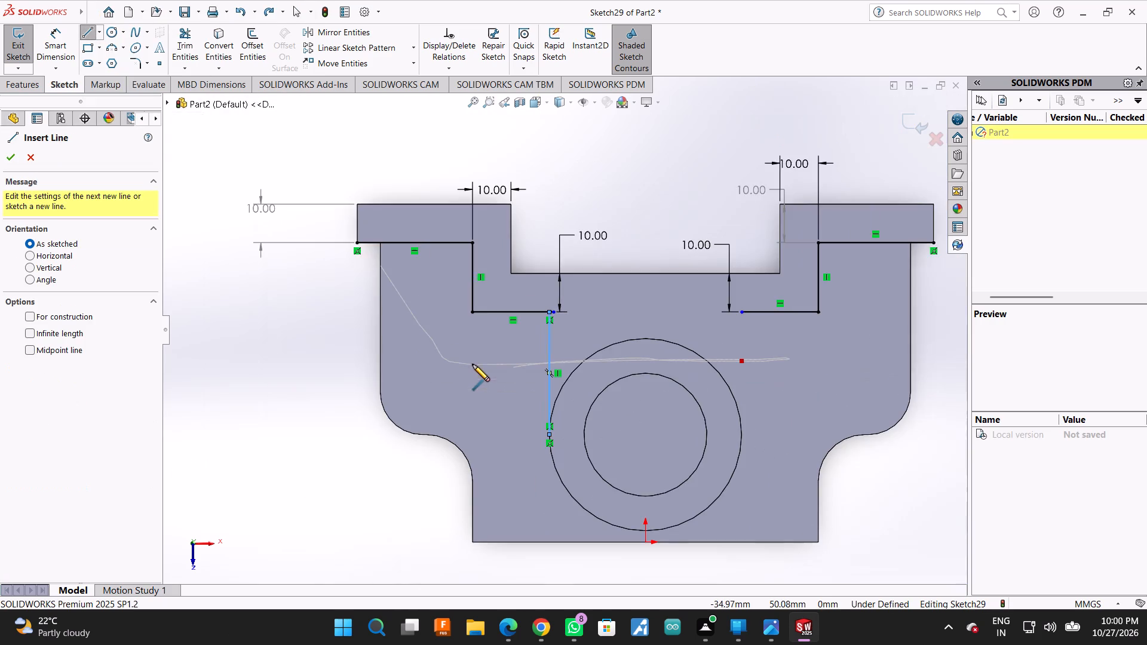
pyautogui.scroll(-3, 606, 398)
pyautogui.scroll(-3, 733, 441)
pyautogui.scroll(1, 870, 472)
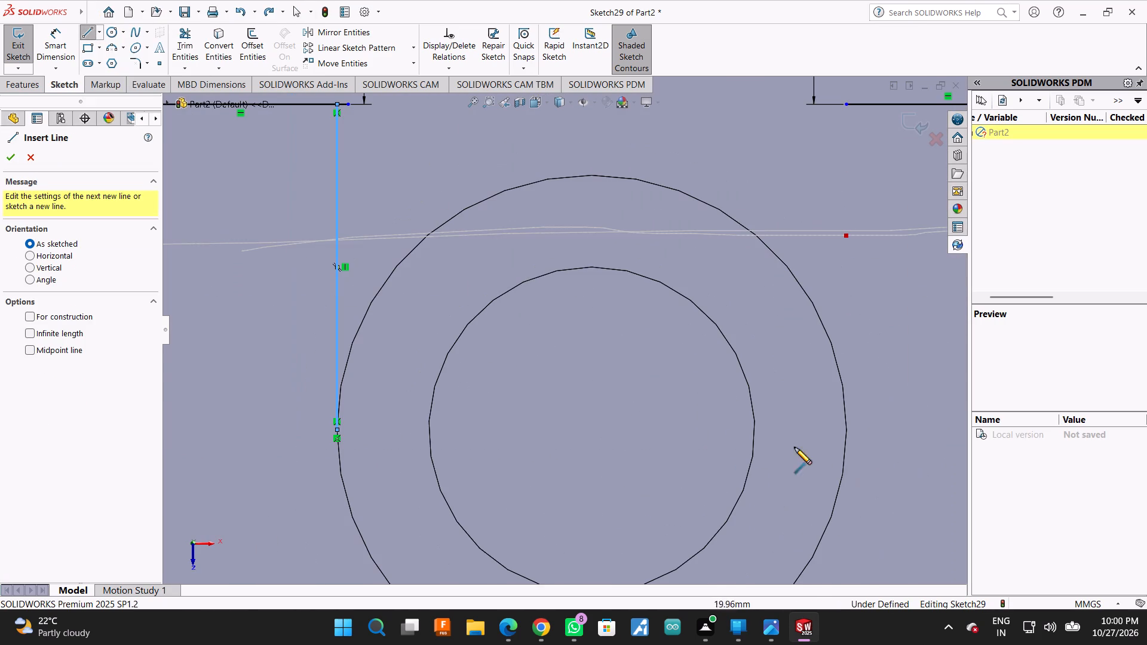
pyautogui.click(847, 431)
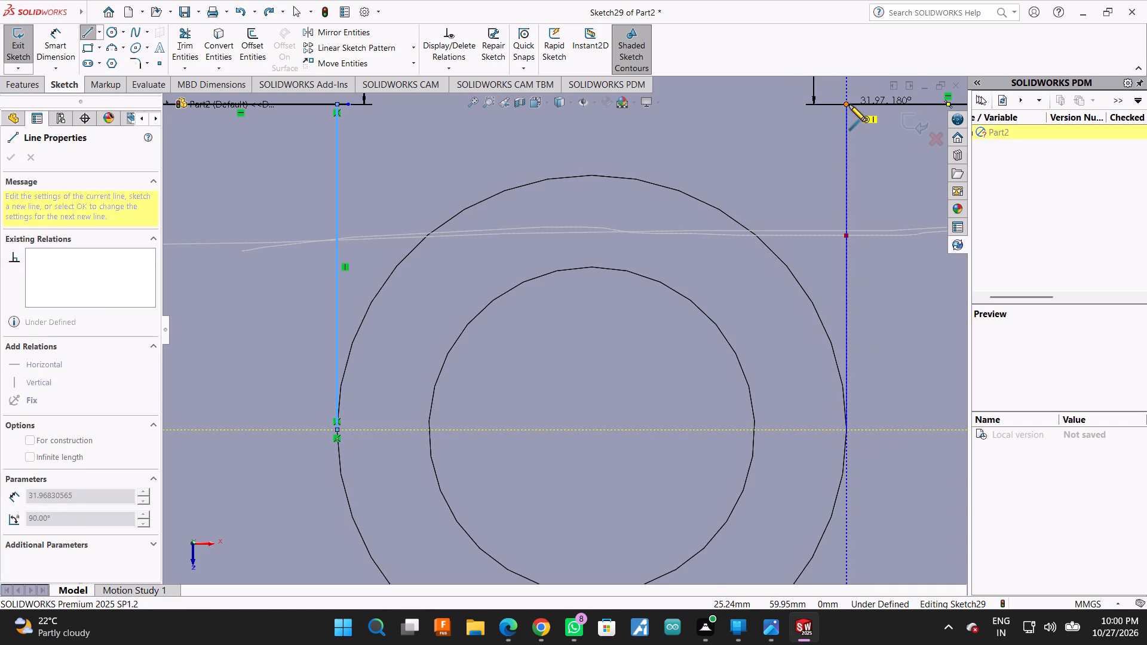
pyautogui.click(849, 103)
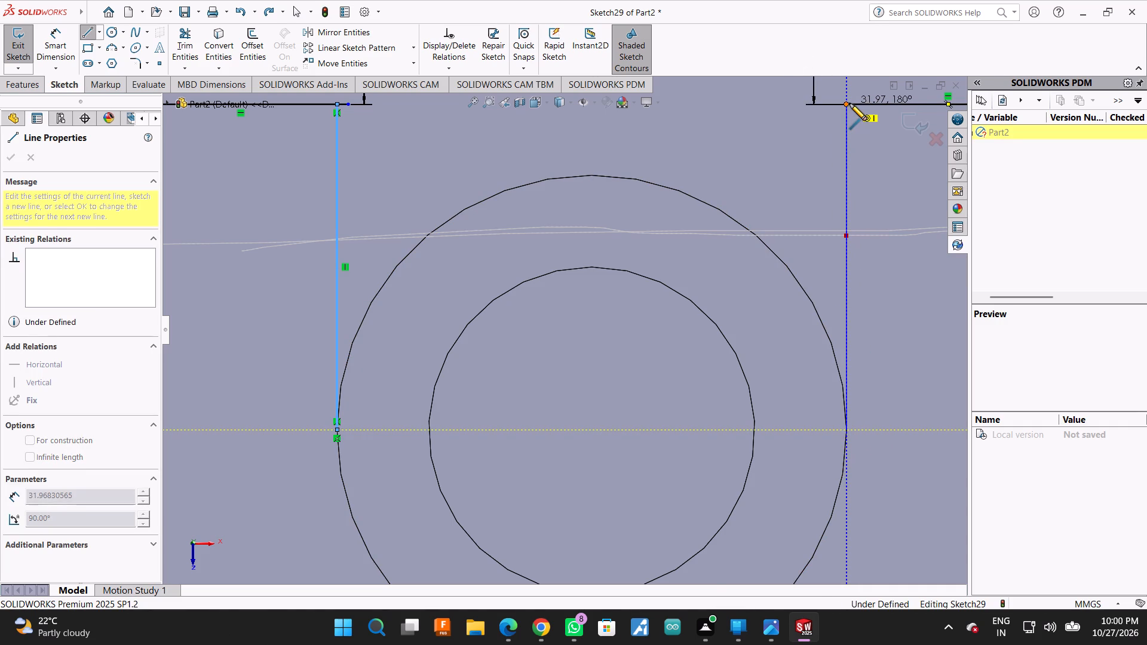
pyautogui.scroll(4, 490, 331)
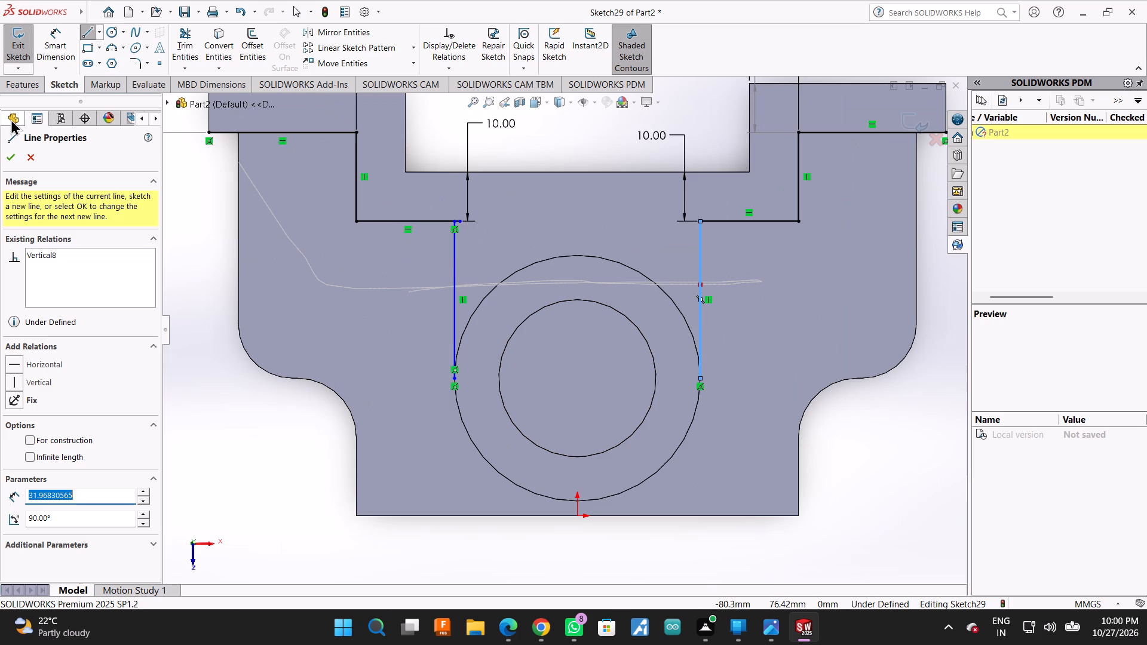
pyautogui.click(9, 161)
# Trim the left chain's lower horizontal line back to the new vertical line, removing the stray short segment at that corner as well.
pyautogui.moveTo(182, 24); pyautogui.dragTo(186, 30)
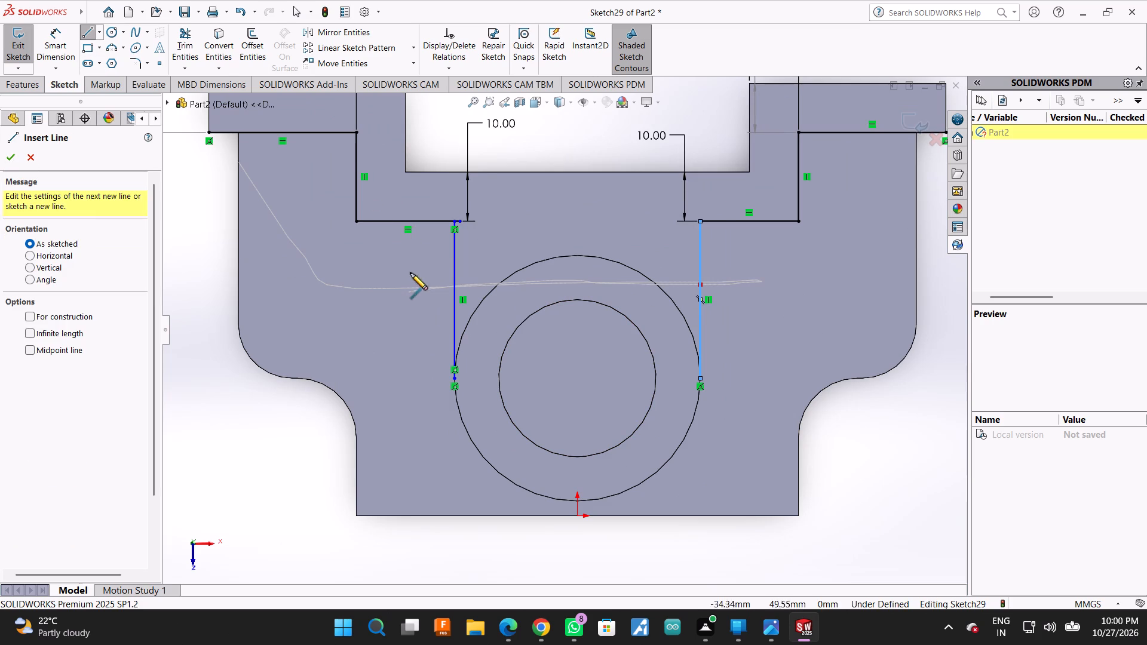
pyautogui.scroll(-5, 413, 275)
pyautogui.moveTo(513, 161); pyautogui.dragTo(526, 192)
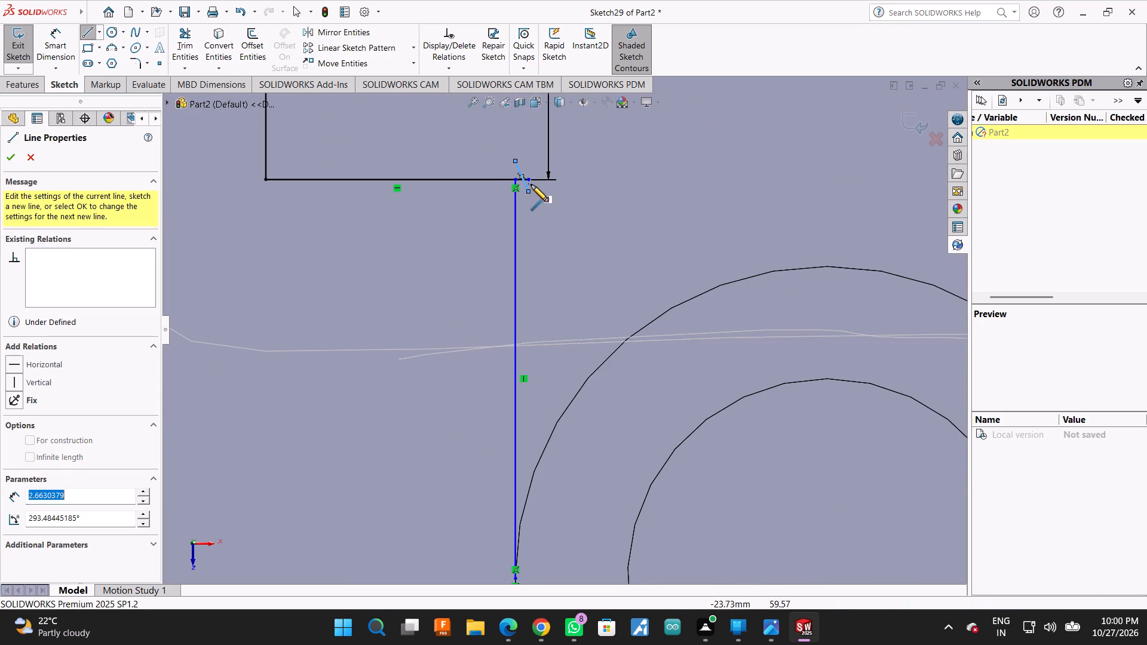
pyautogui.click(176, 29)
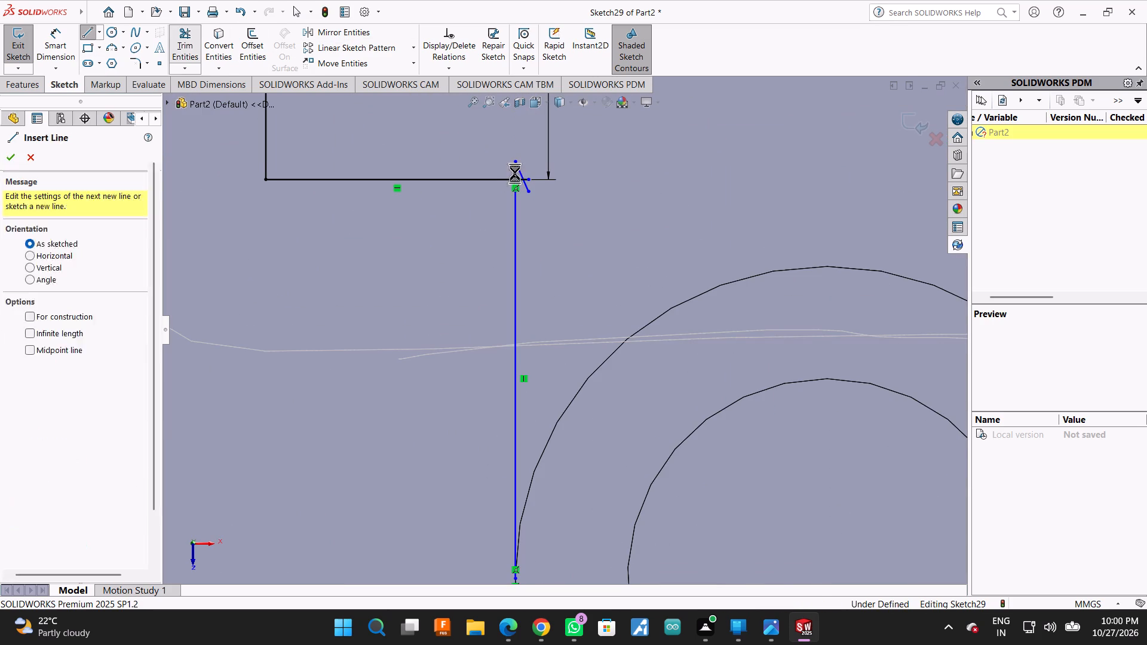
pyautogui.moveTo(532, 161); pyautogui.dragTo(525, 185)
pyautogui.moveTo(526, 168); pyautogui.dragTo(525, 186)
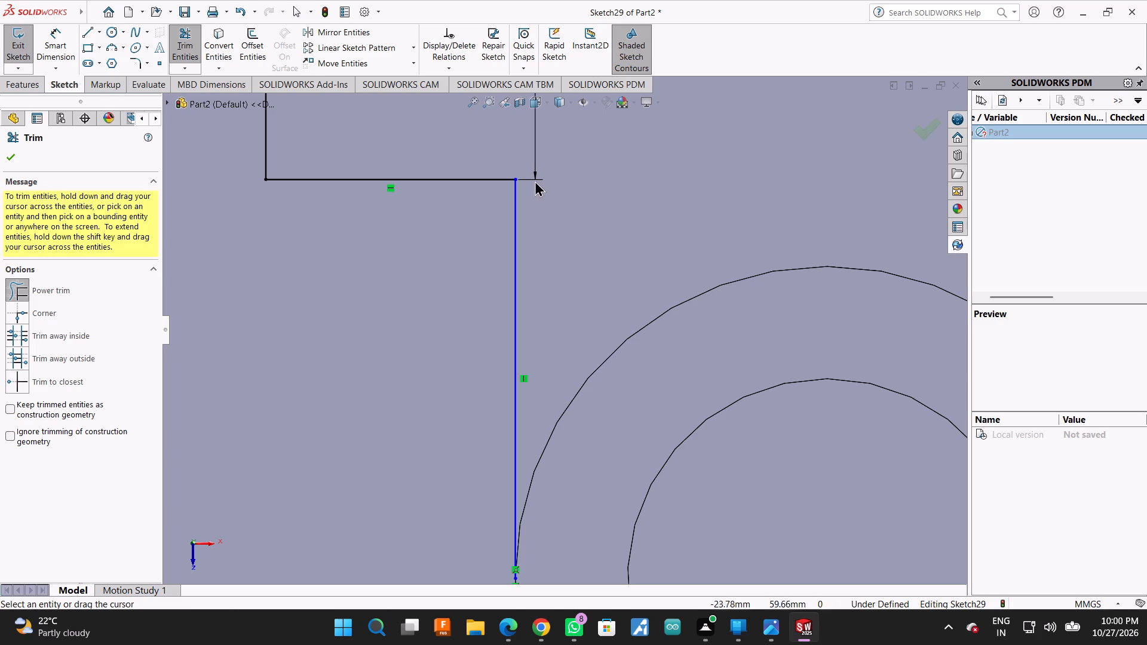
pyautogui.scroll(6, 501, 227)
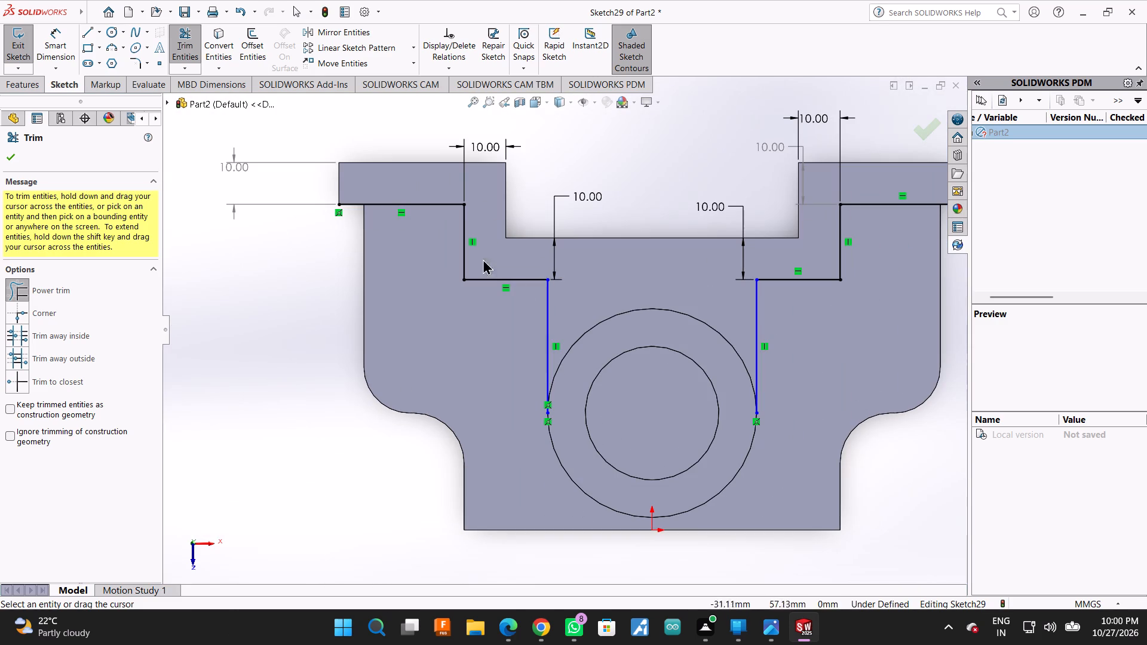
pyautogui.click(11, 156)
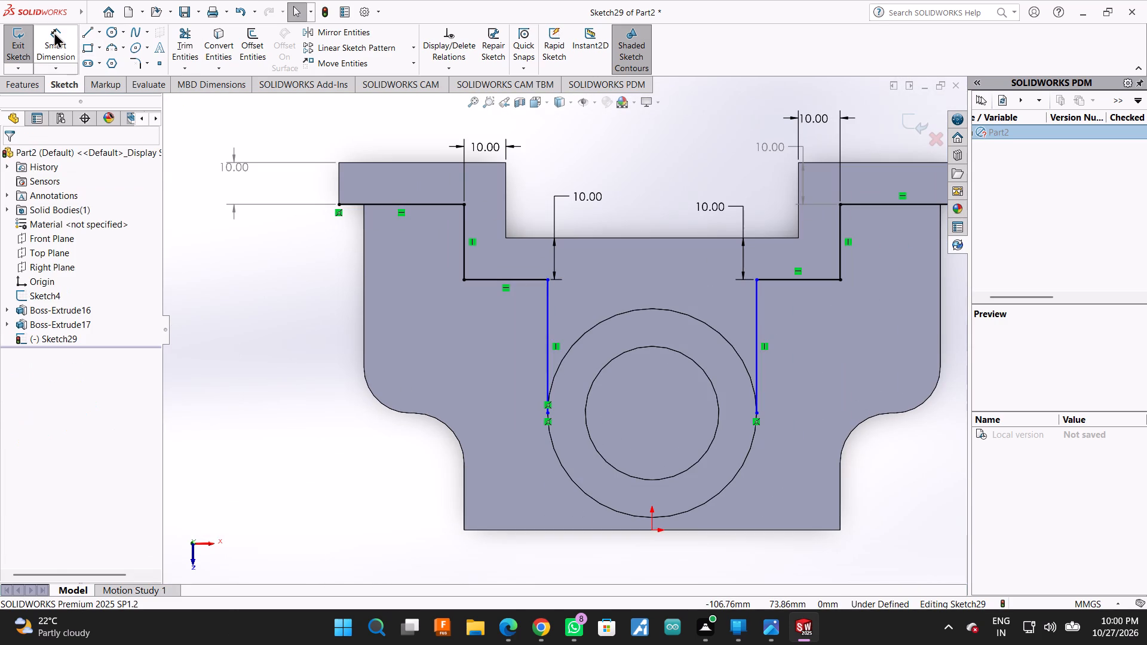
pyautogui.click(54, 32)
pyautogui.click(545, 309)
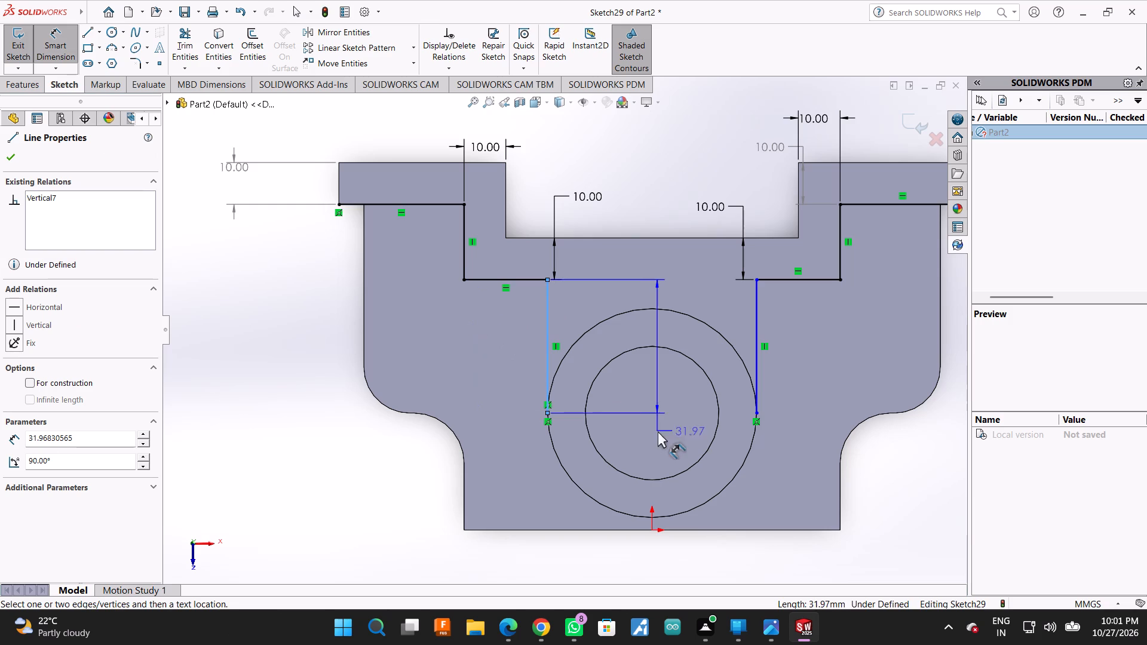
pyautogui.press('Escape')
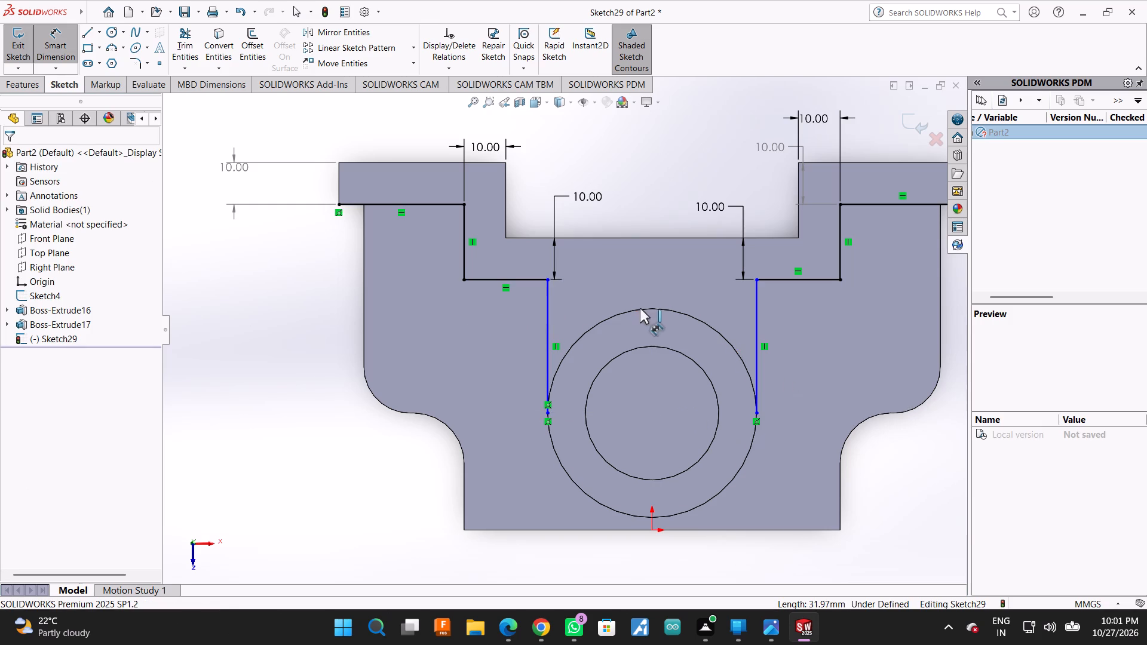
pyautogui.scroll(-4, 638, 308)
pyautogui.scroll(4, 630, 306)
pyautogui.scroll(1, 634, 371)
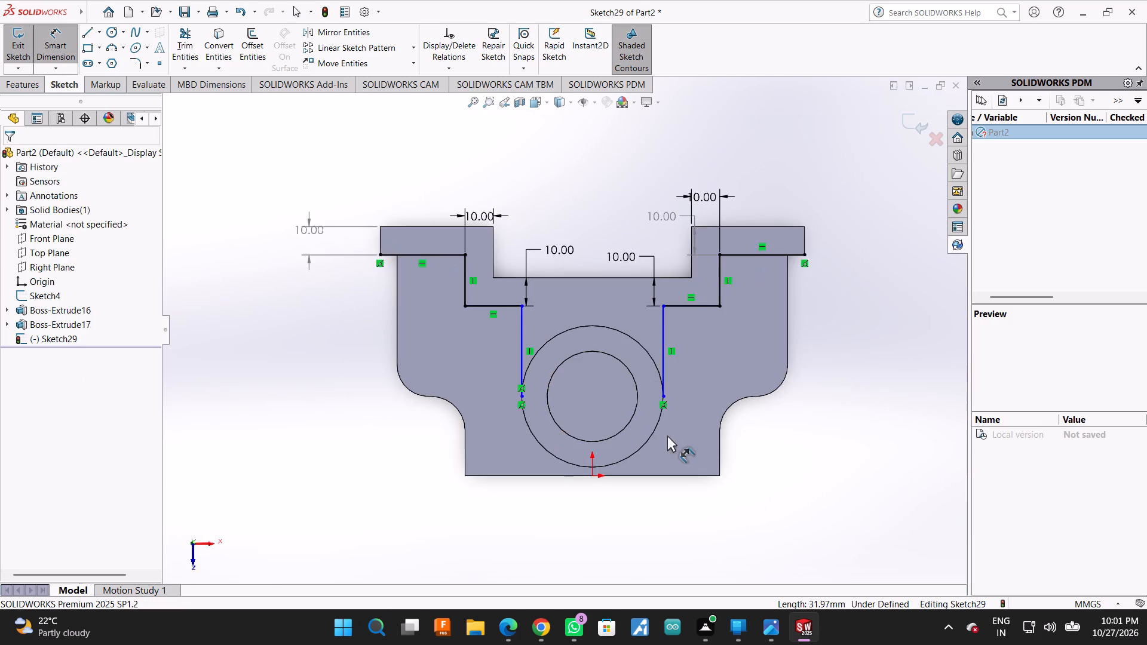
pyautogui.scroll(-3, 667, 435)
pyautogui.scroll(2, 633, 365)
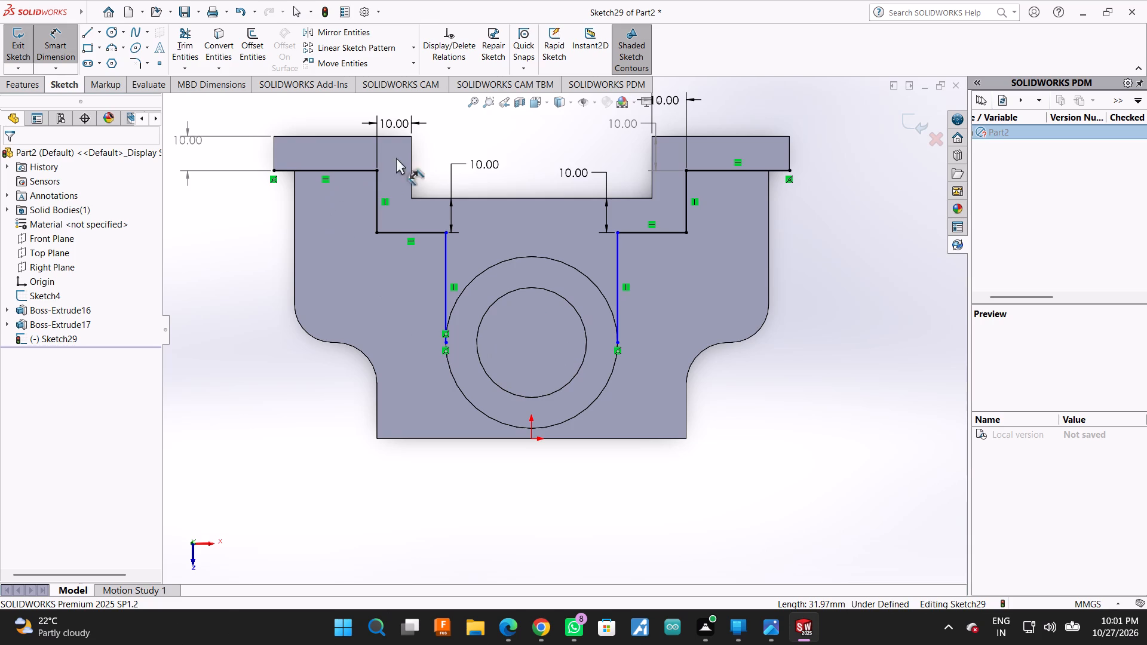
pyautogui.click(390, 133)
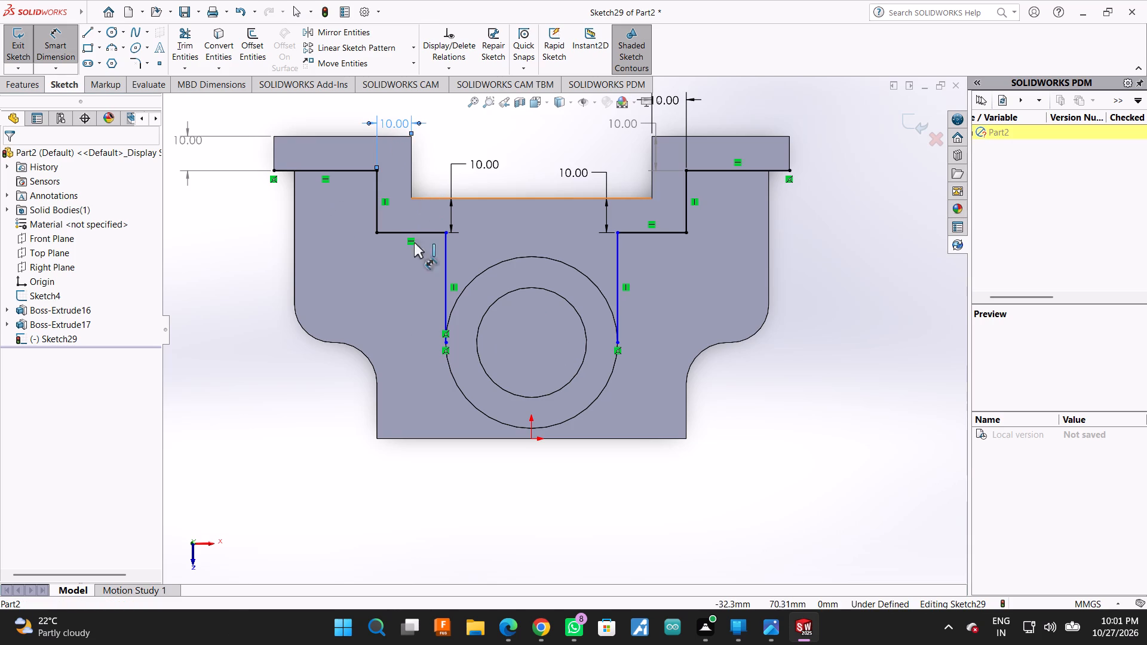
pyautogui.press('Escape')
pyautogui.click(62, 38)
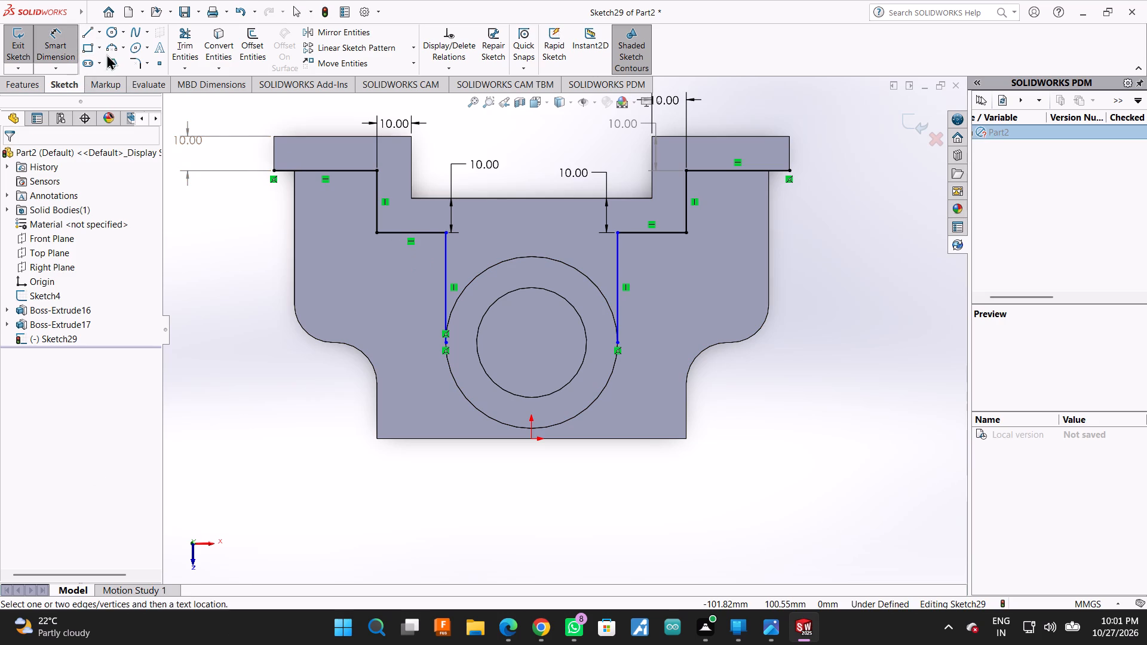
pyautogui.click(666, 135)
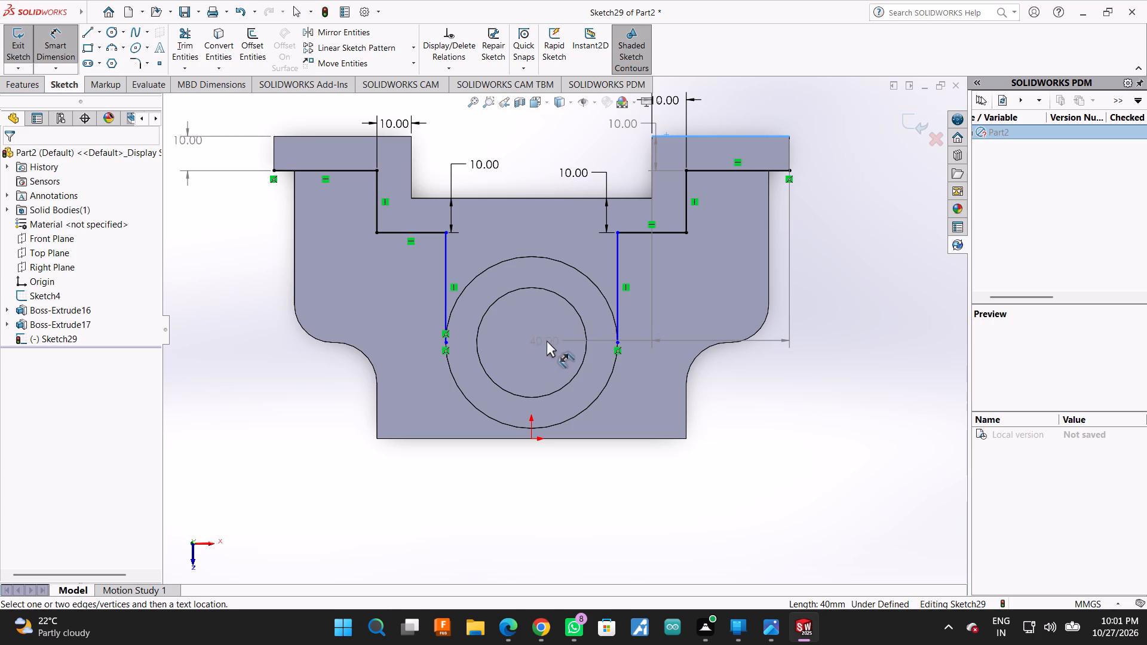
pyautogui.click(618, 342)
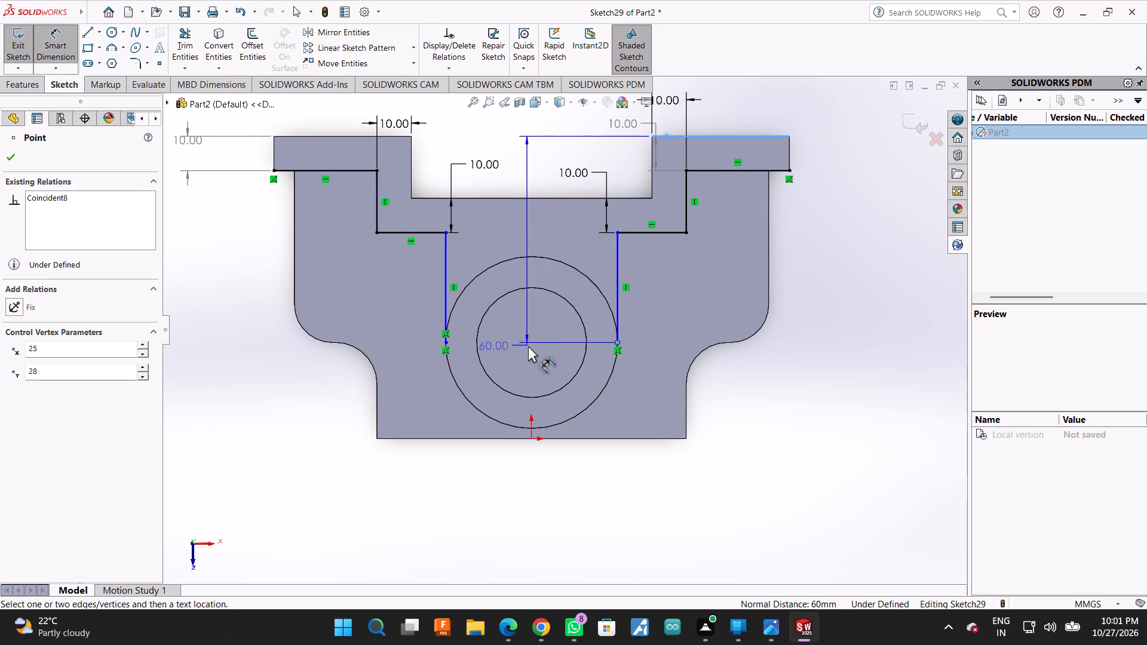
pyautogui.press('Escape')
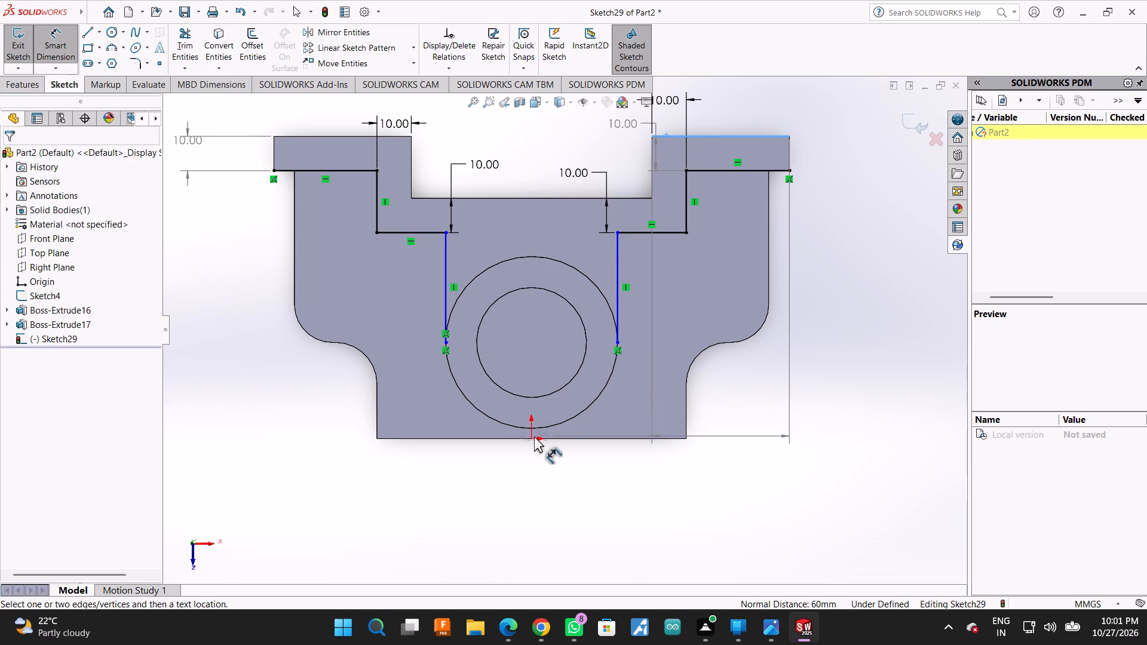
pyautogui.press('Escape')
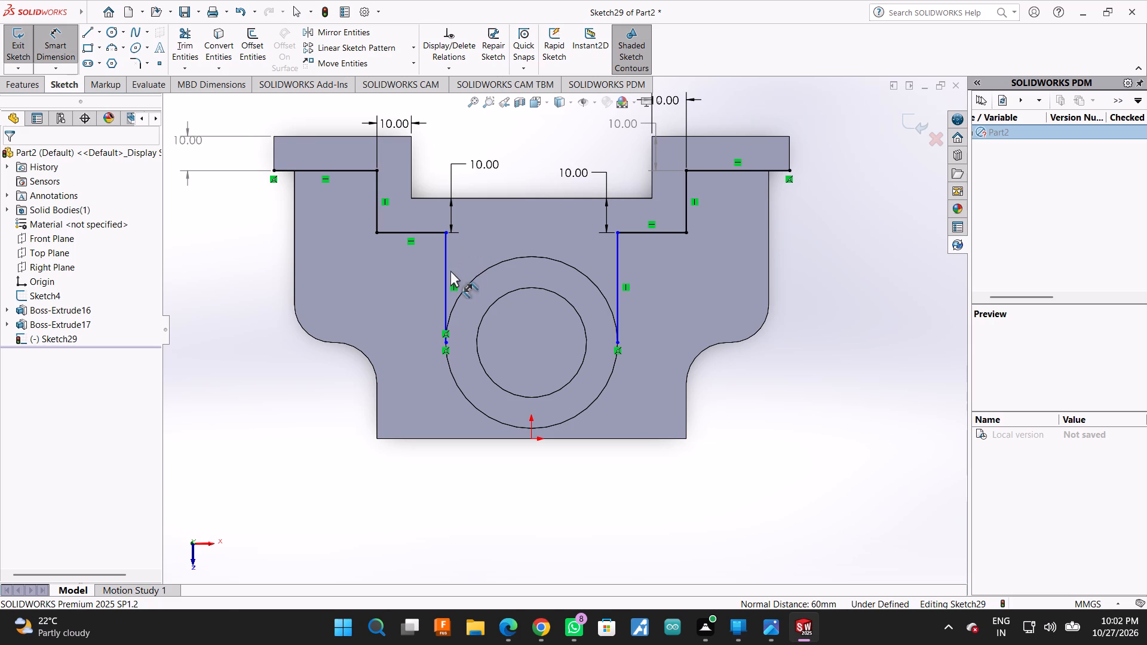
# Dimension the lengths of the two vertical lines rising from the sides of the boss's outer circle, keeping their drawn lengths.
pyautogui.scroll(1, 497, 302)
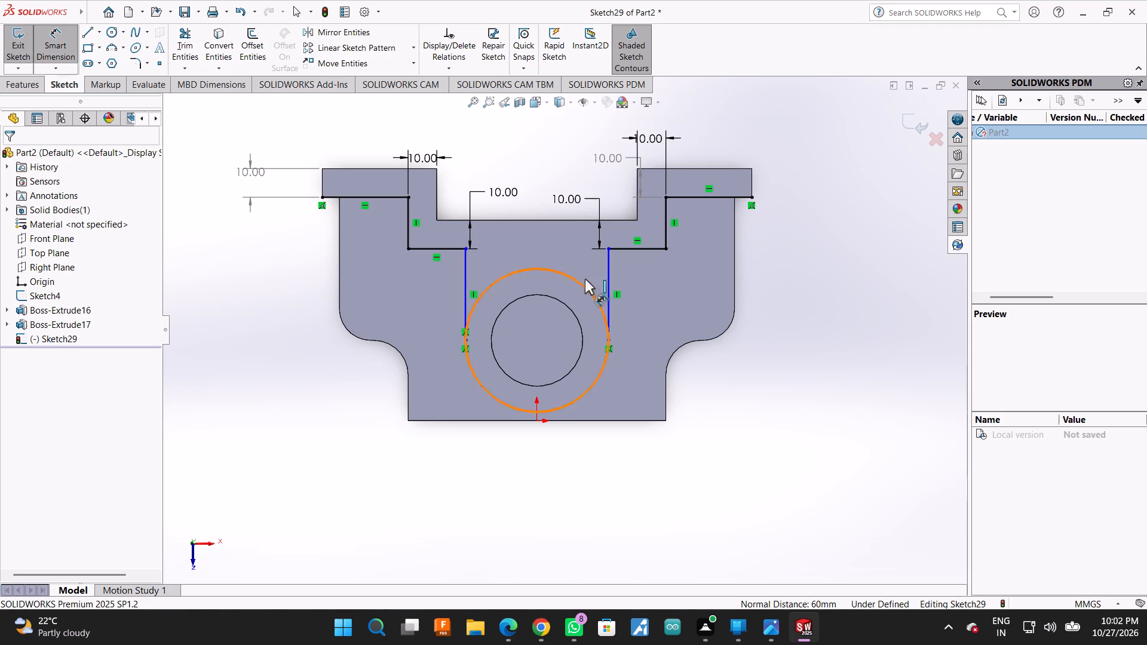
pyautogui.click(609, 285)
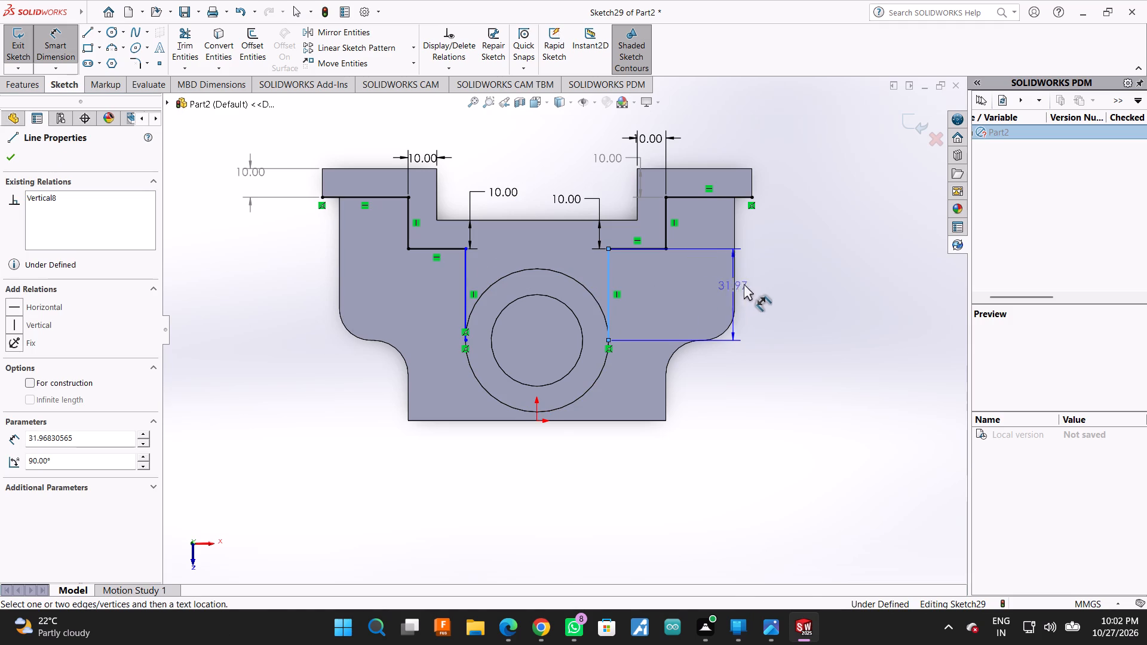
pyautogui.click(753, 282)
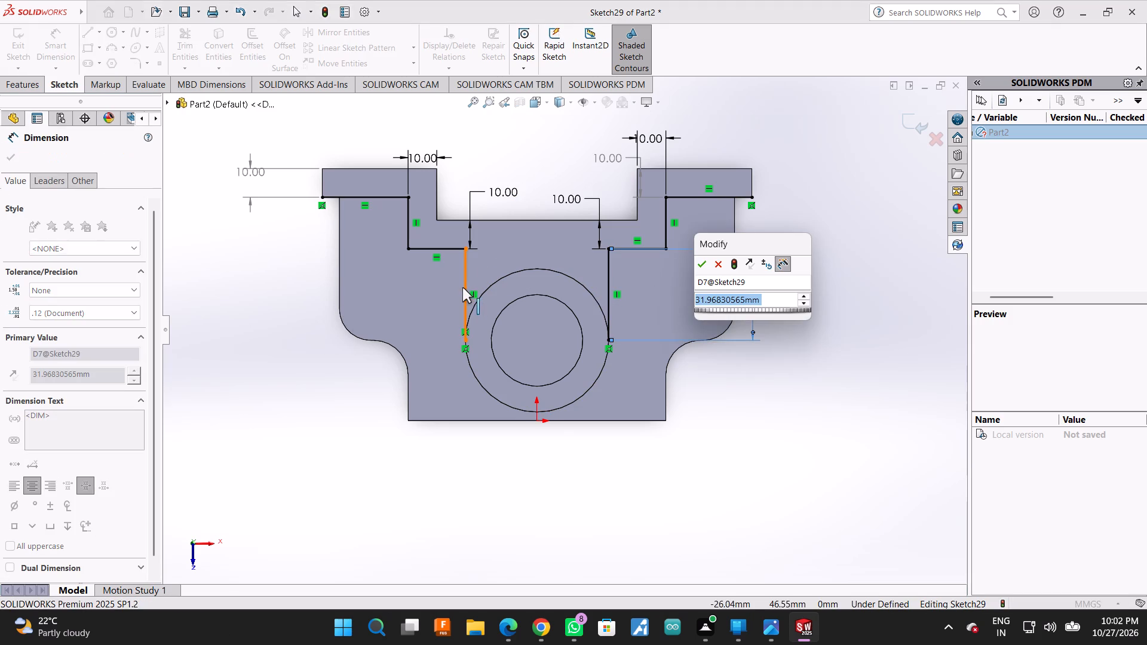
pyautogui.click(703, 265)
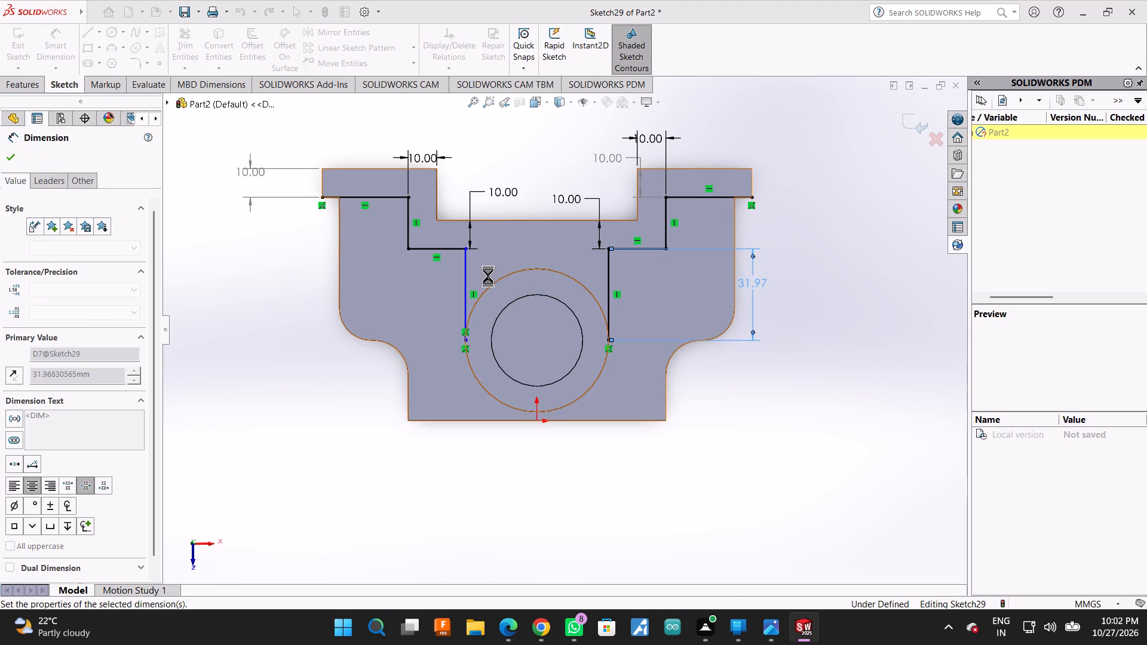
pyautogui.click(463, 284)
pyautogui.click(296, 295)
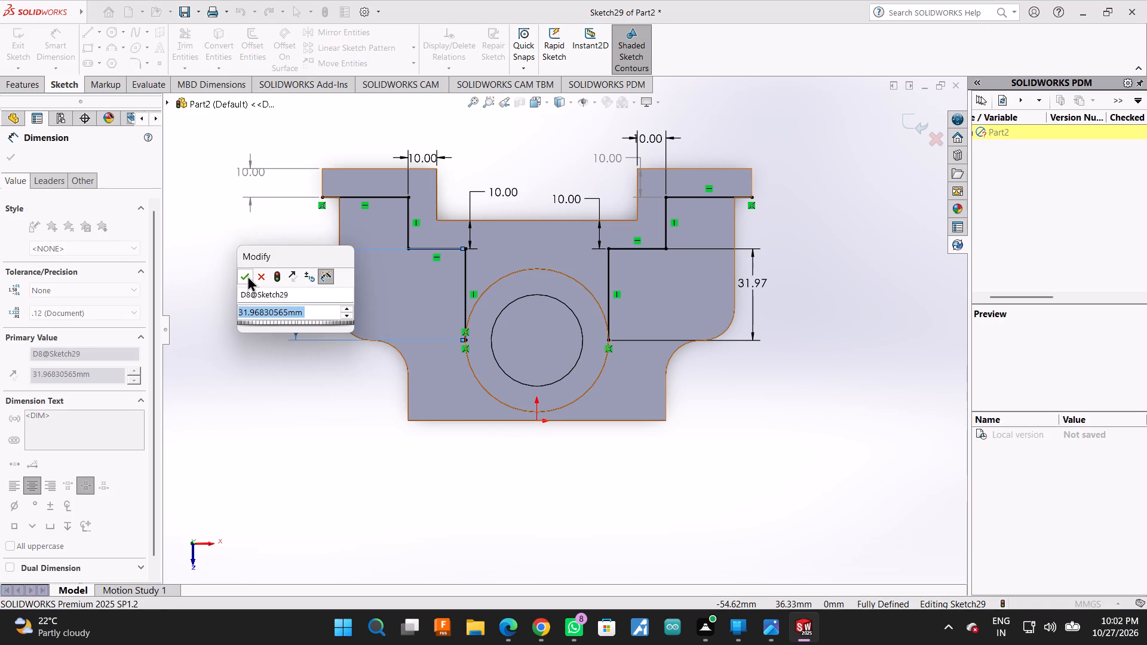
pyautogui.click(247, 275)
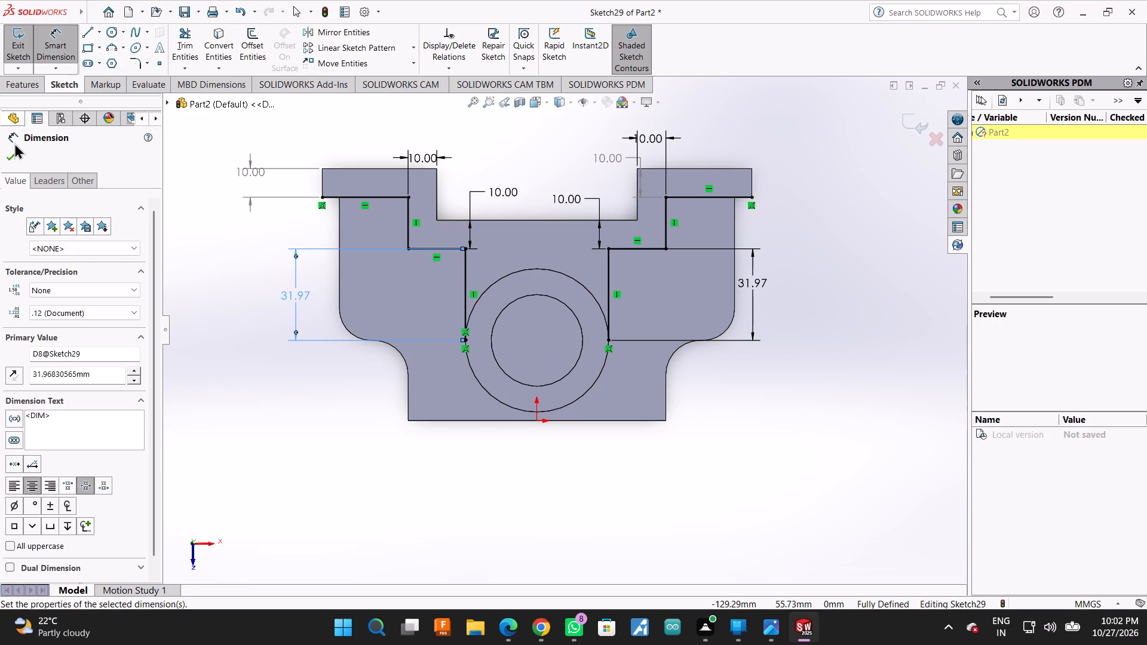
pyautogui.click(10, 156)
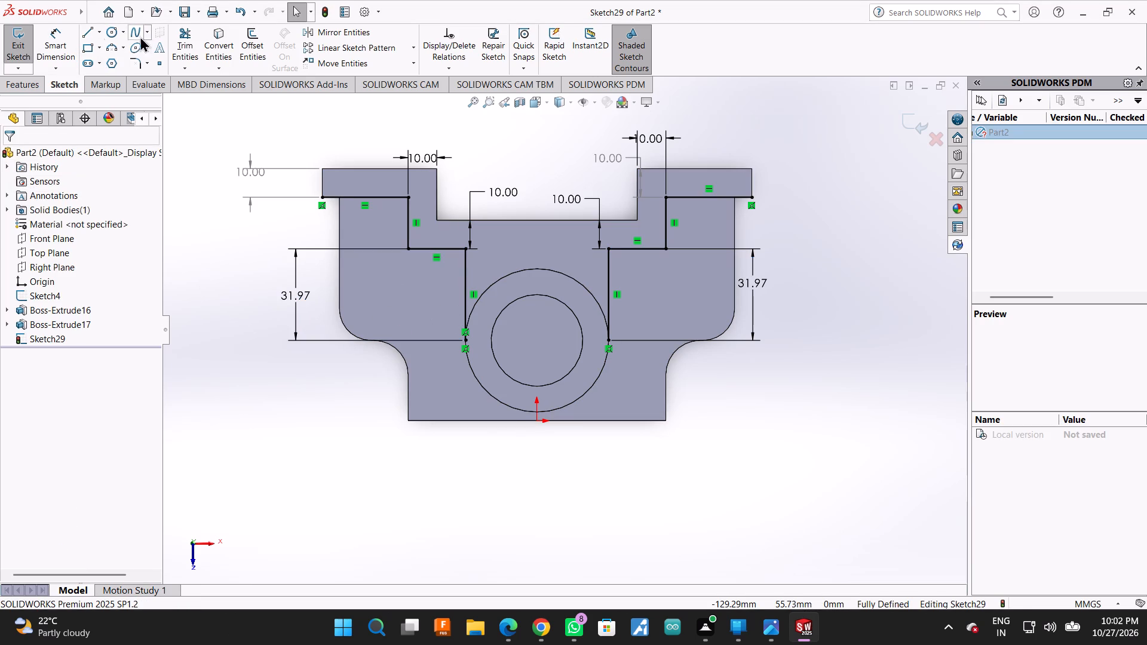
# Sketch a circle of radius 25 mm centred on the boss, matching its outer edge.
pyautogui.click(116, 36)
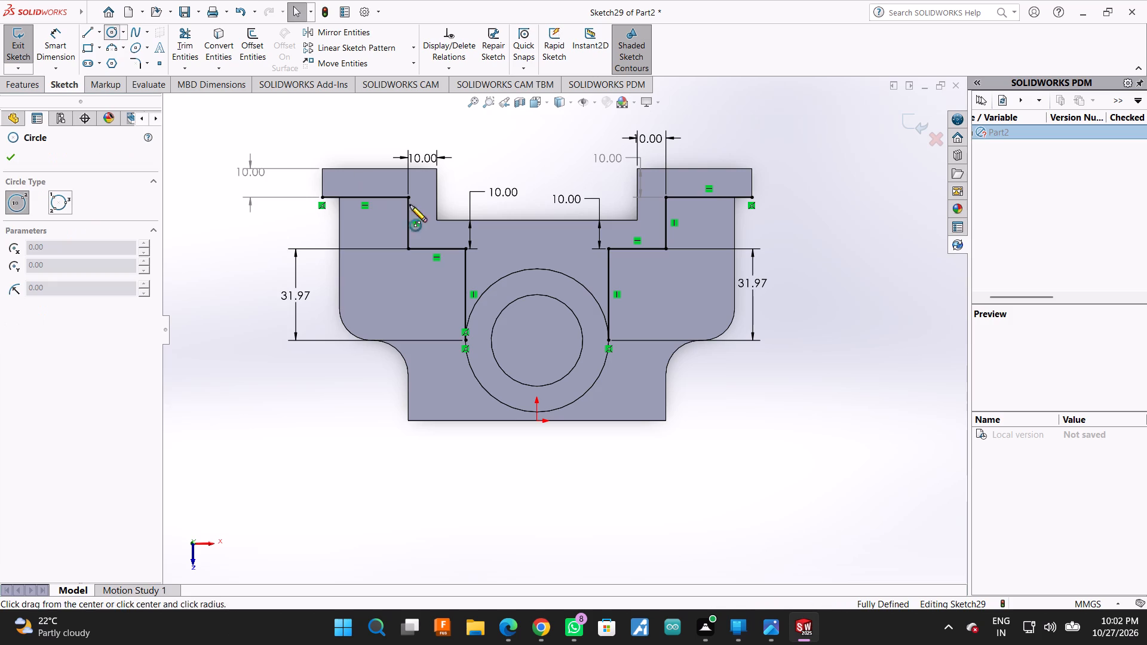
pyautogui.click(536, 338)
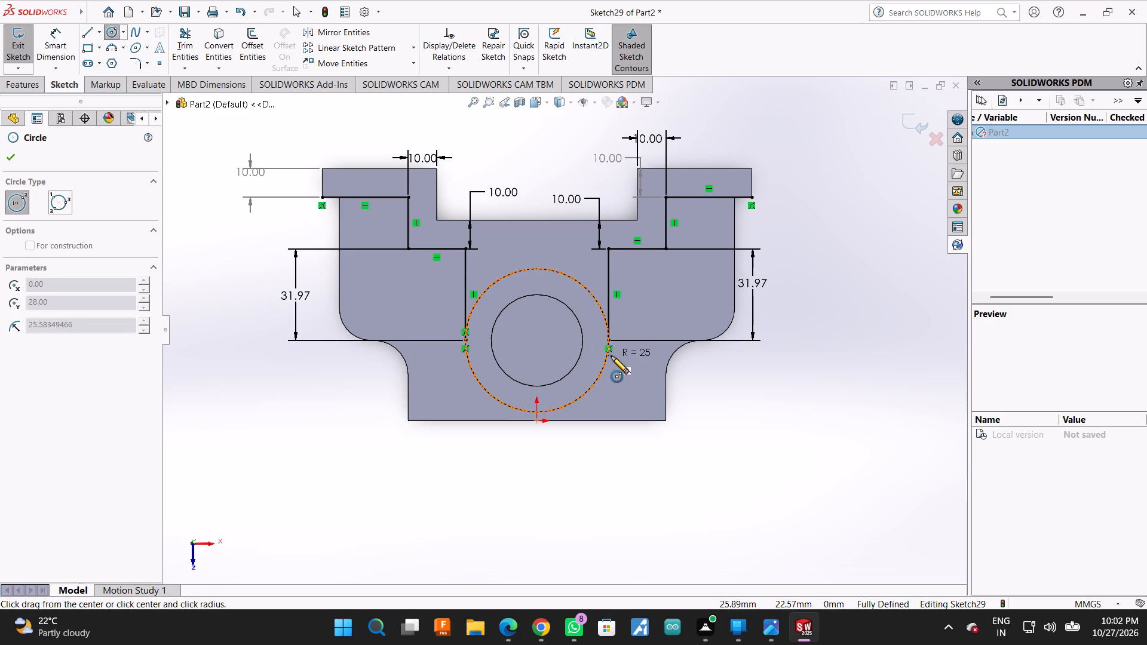
pyautogui.click(602, 313)
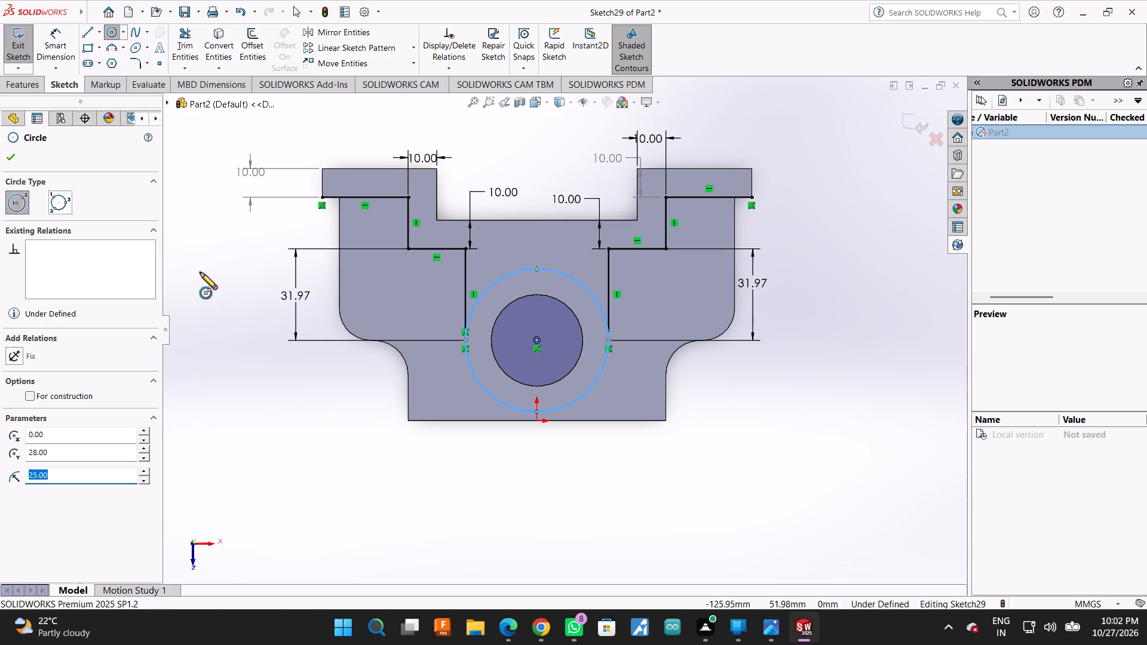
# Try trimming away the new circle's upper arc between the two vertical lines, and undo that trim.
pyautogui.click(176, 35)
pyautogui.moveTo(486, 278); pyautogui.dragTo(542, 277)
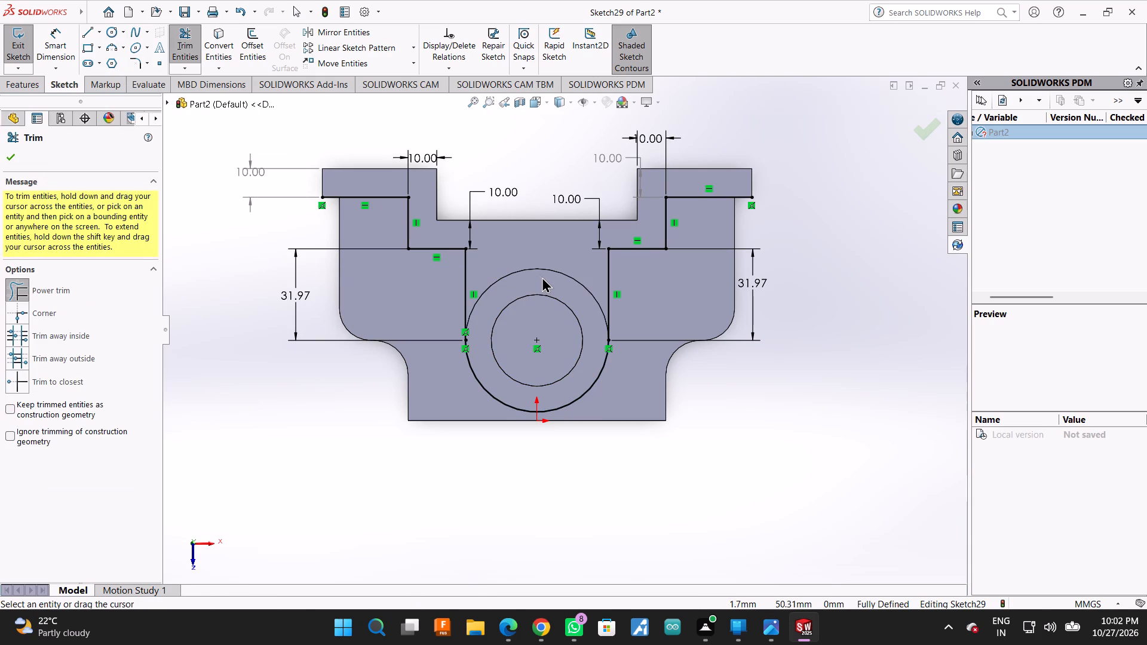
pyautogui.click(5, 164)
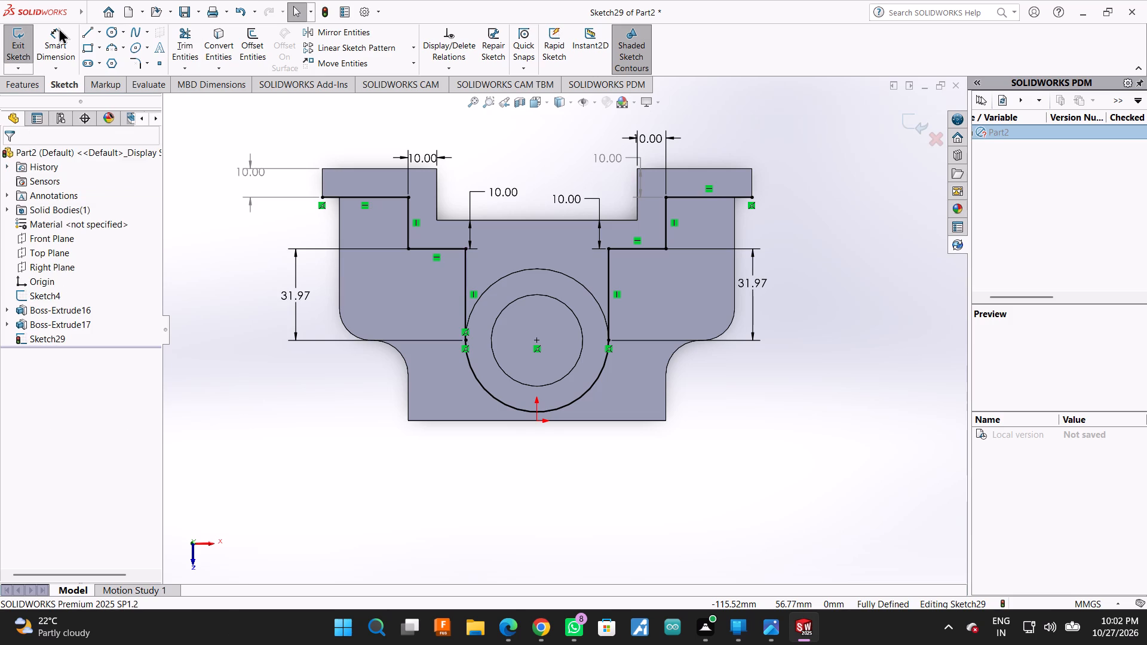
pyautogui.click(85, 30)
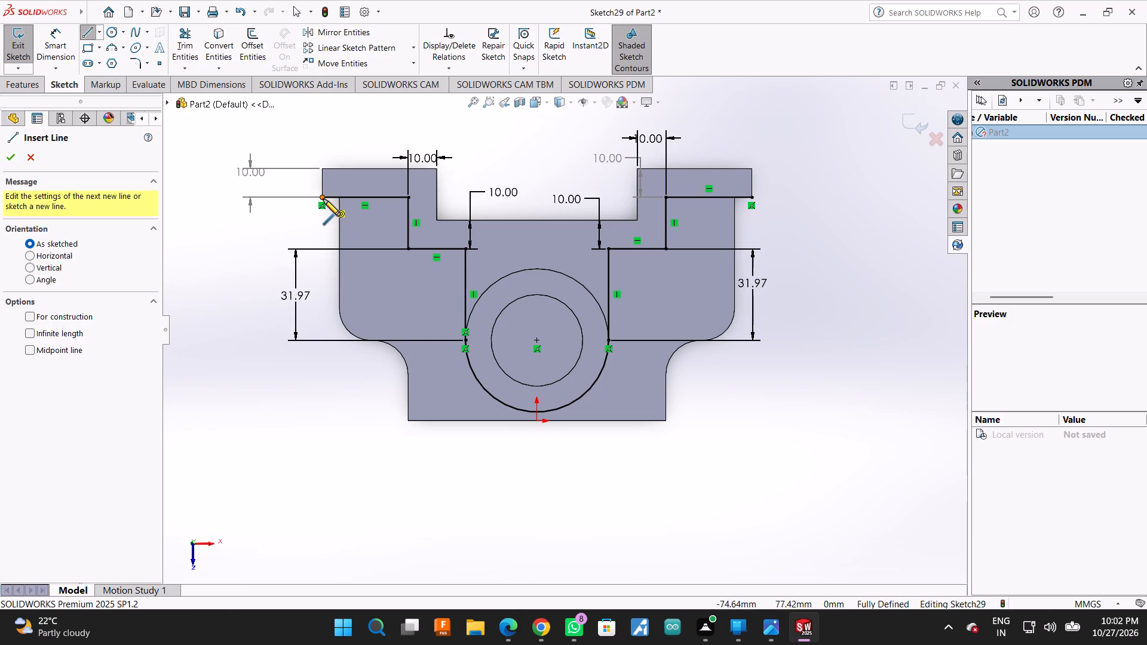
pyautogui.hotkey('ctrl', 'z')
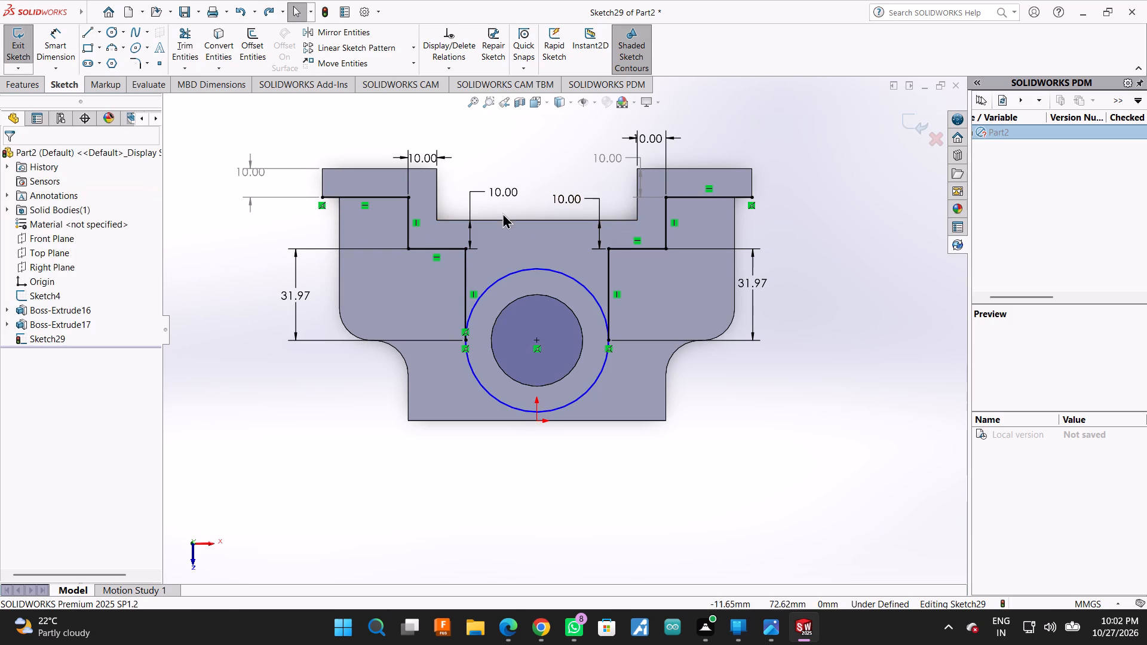
# Close the stepped profile with a chain of lines along the plate's notched upper edge, joining the outer ends of both existing chains.
pyautogui.click(86, 32)
pyautogui.click(320, 196)
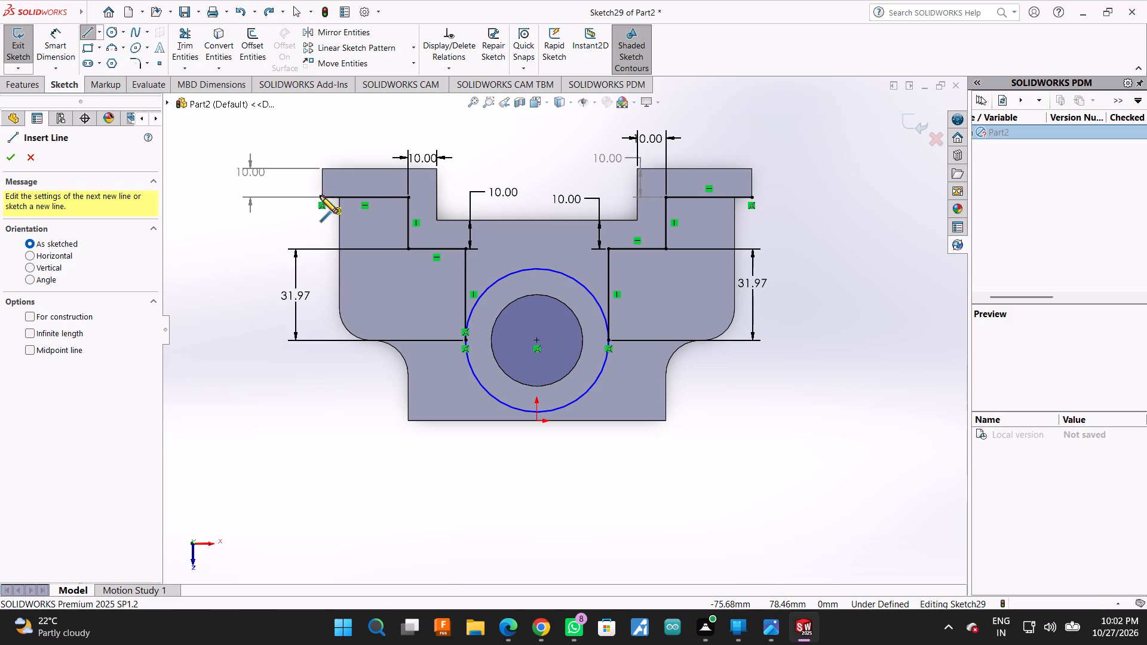
pyautogui.click(323, 168)
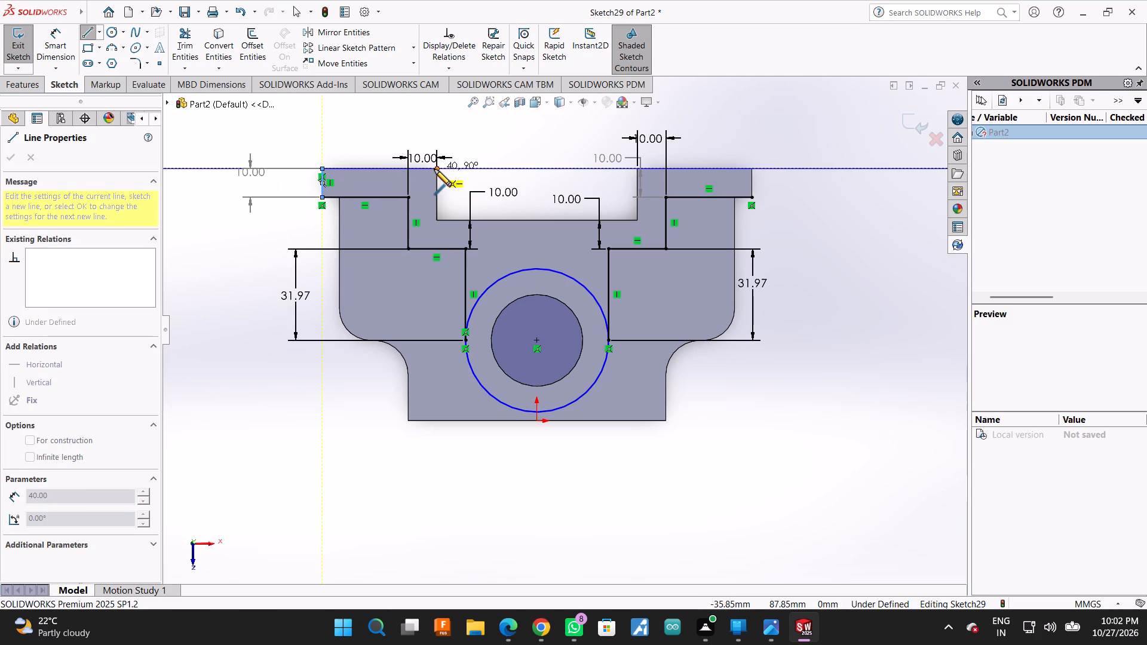
pyautogui.click(434, 169)
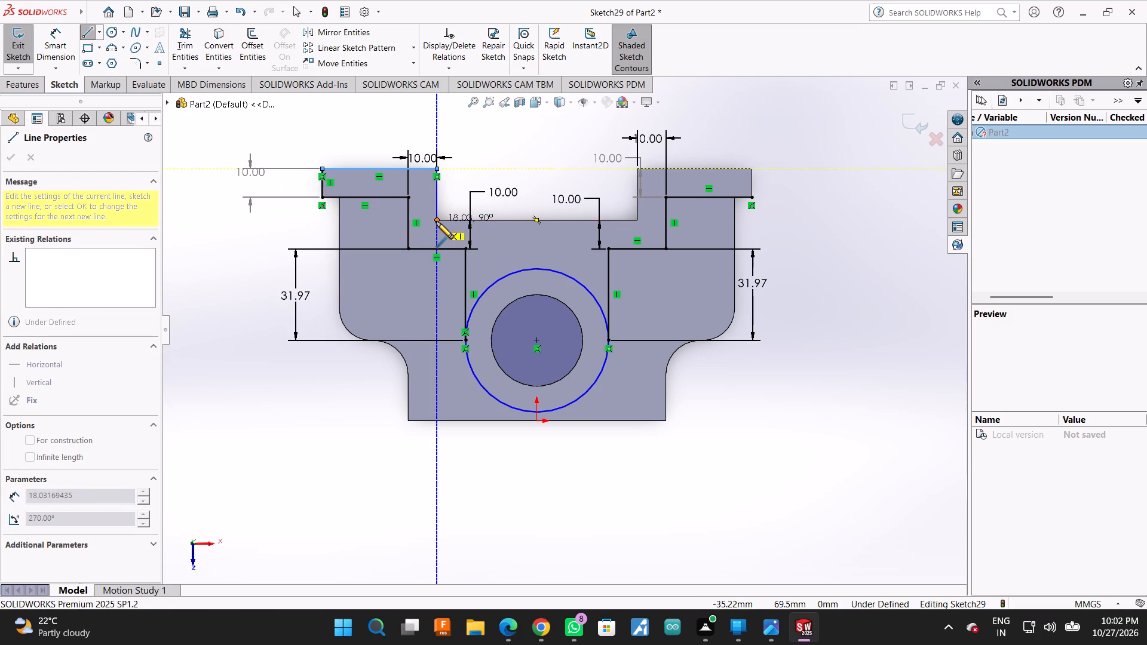
pyautogui.click(436, 222)
pyautogui.click(639, 220)
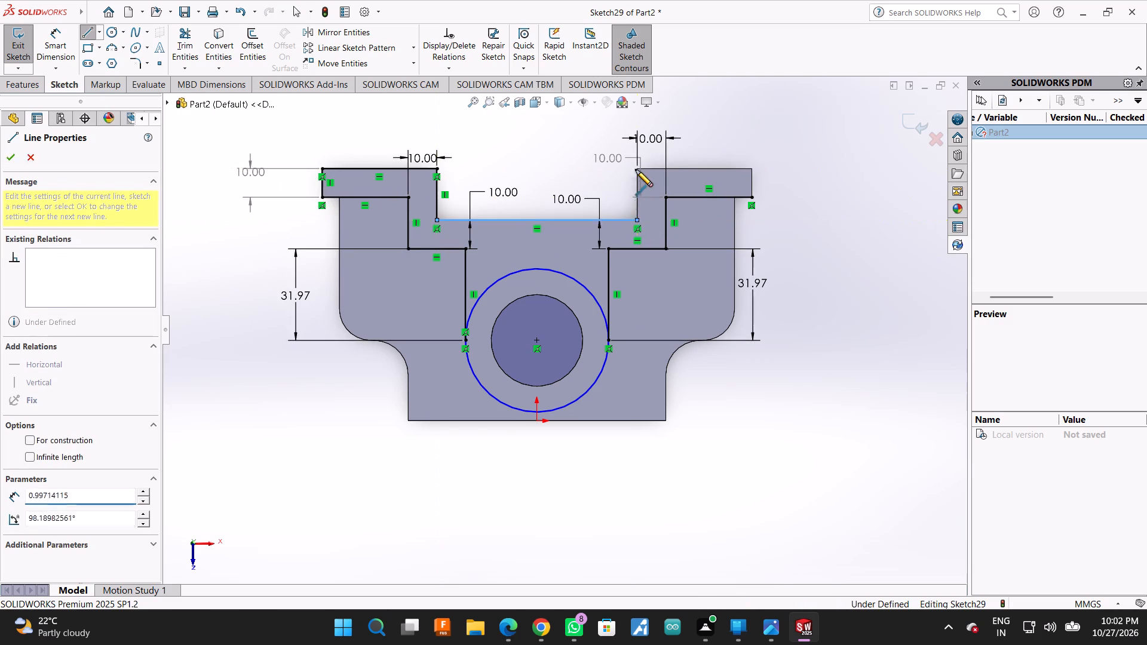
pyautogui.click(639, 166)
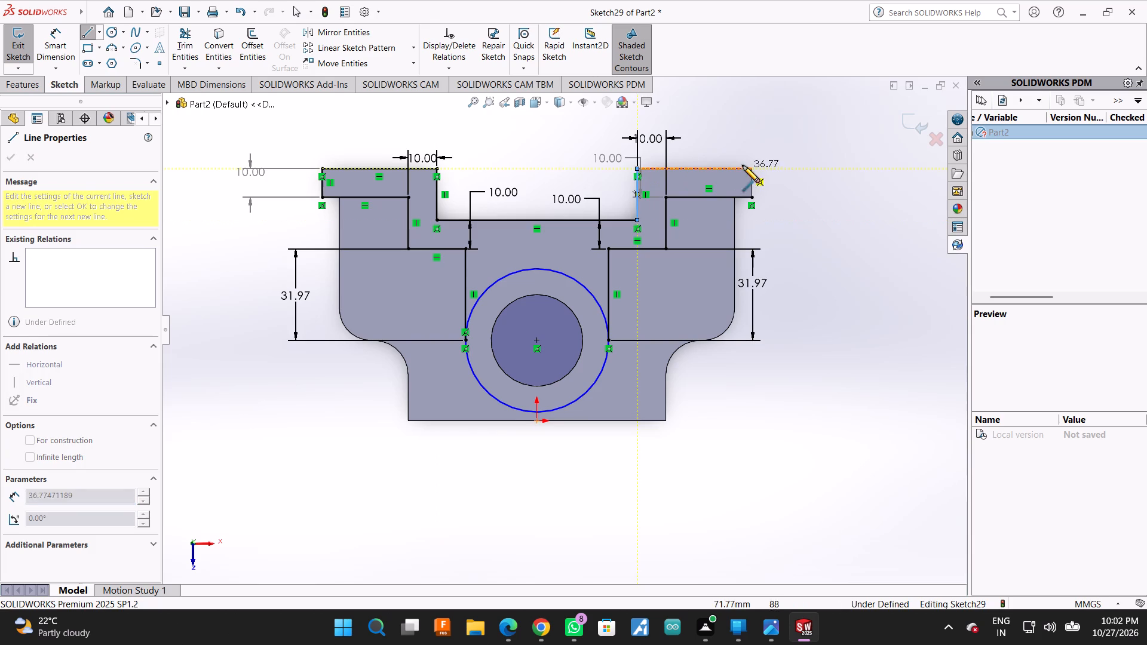
pyautogui.click(755, 168)
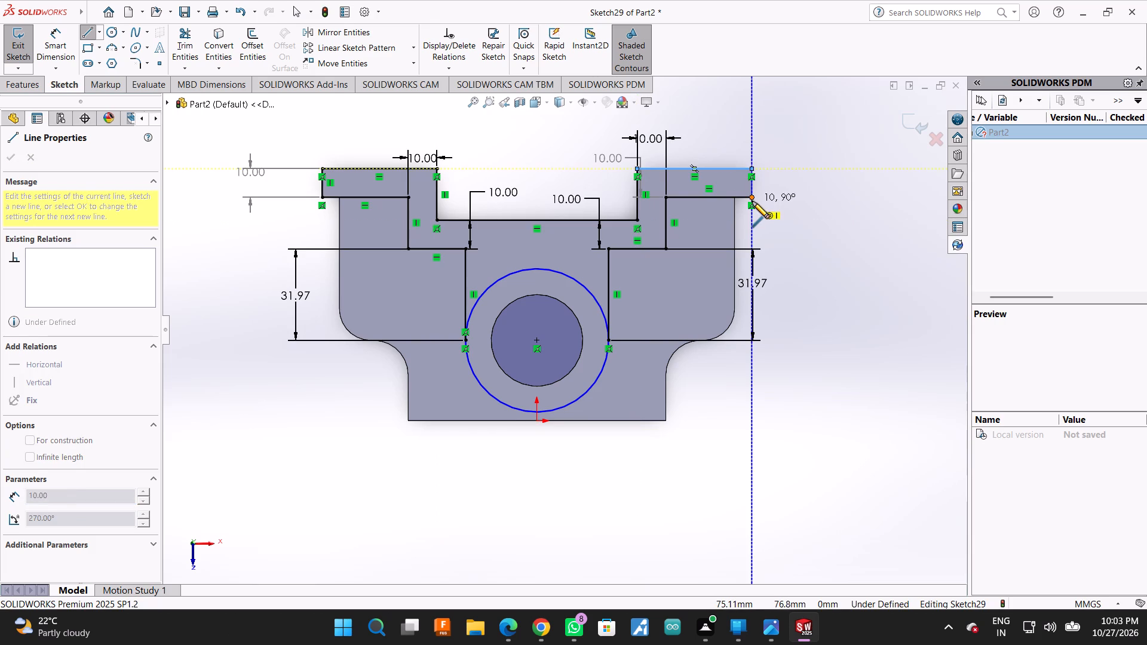
pyautogui.click(752, 197)
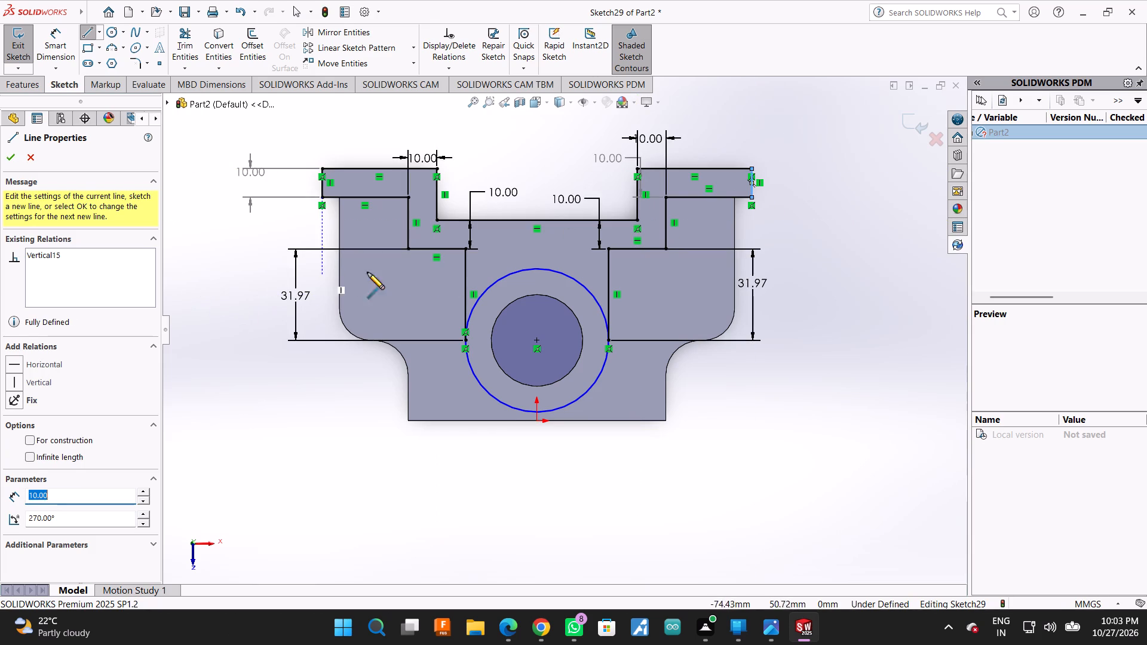
pyautogui.click(11, 156)
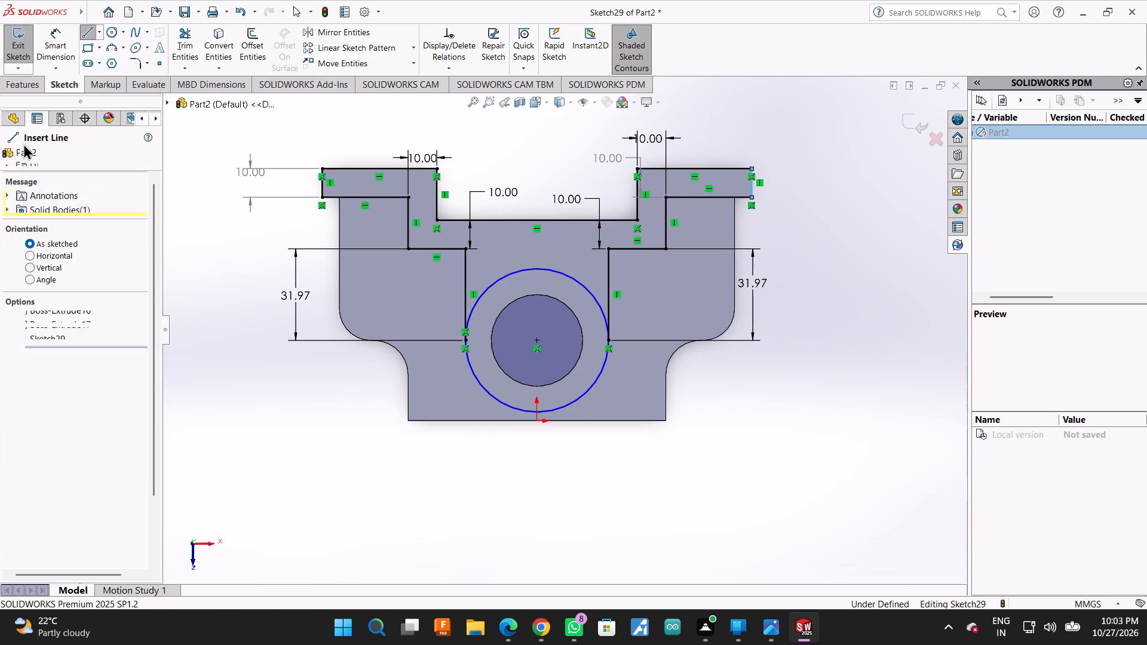
# Trim away the circle's upper arc between the two vertical lines, leaving the lower arc to close the profile.
pyautogui.click(188, 35)
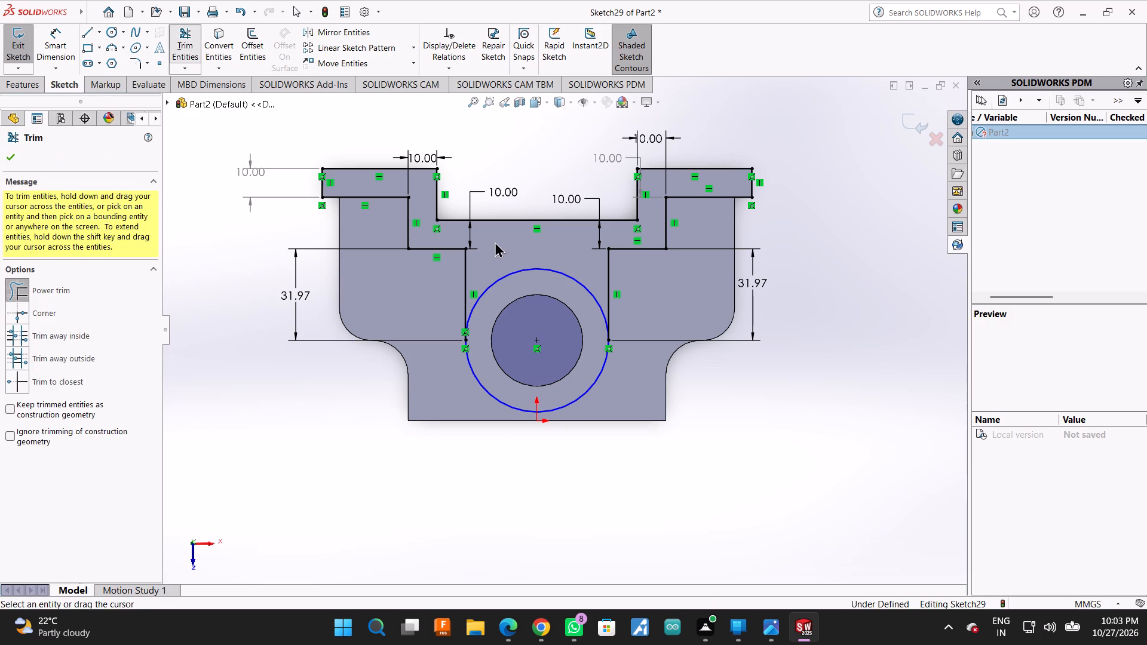
pyautogui.moveTo(493, 268); pyautogui.dragTo(545, 278)
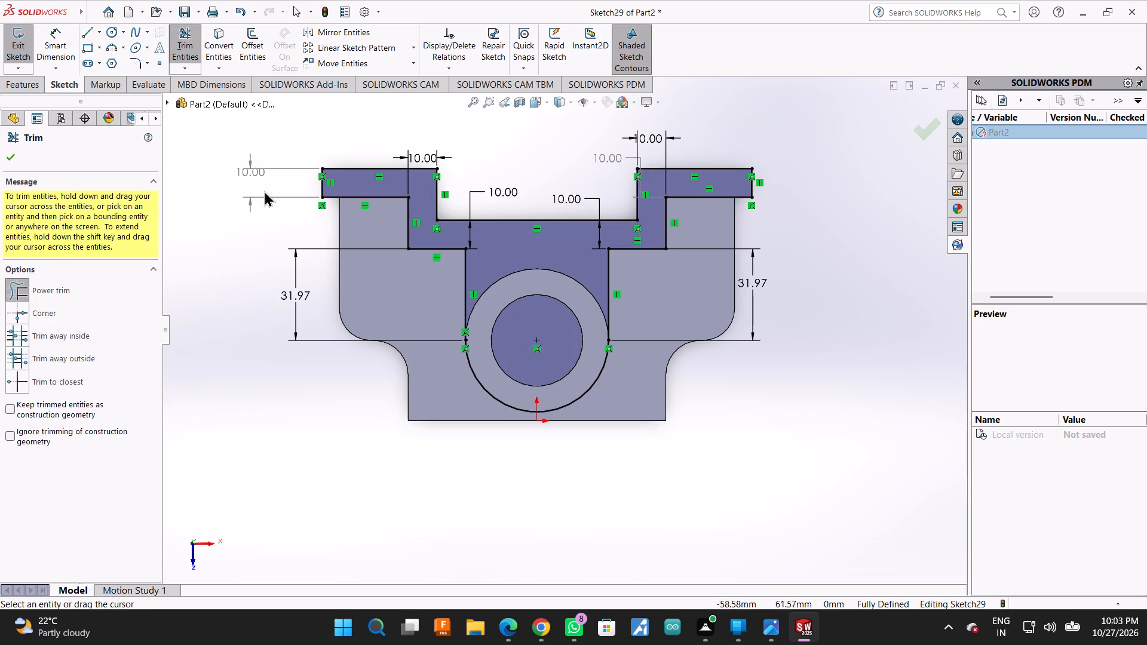
pyautogui.click(544, 323)
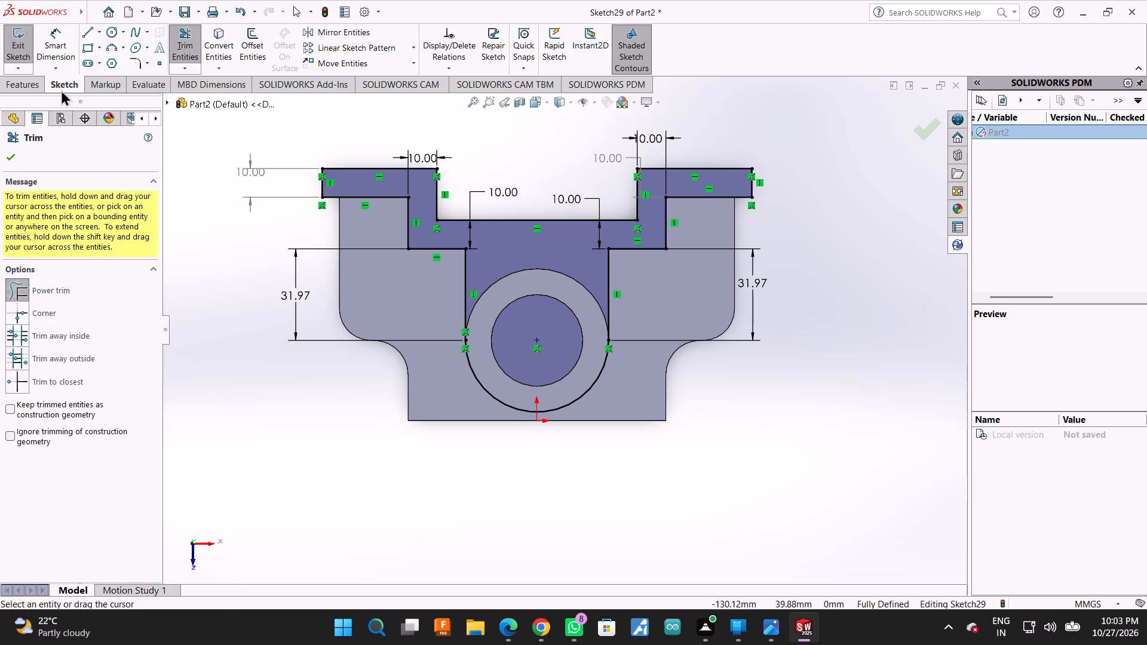
pyautogui.click(9, 162)
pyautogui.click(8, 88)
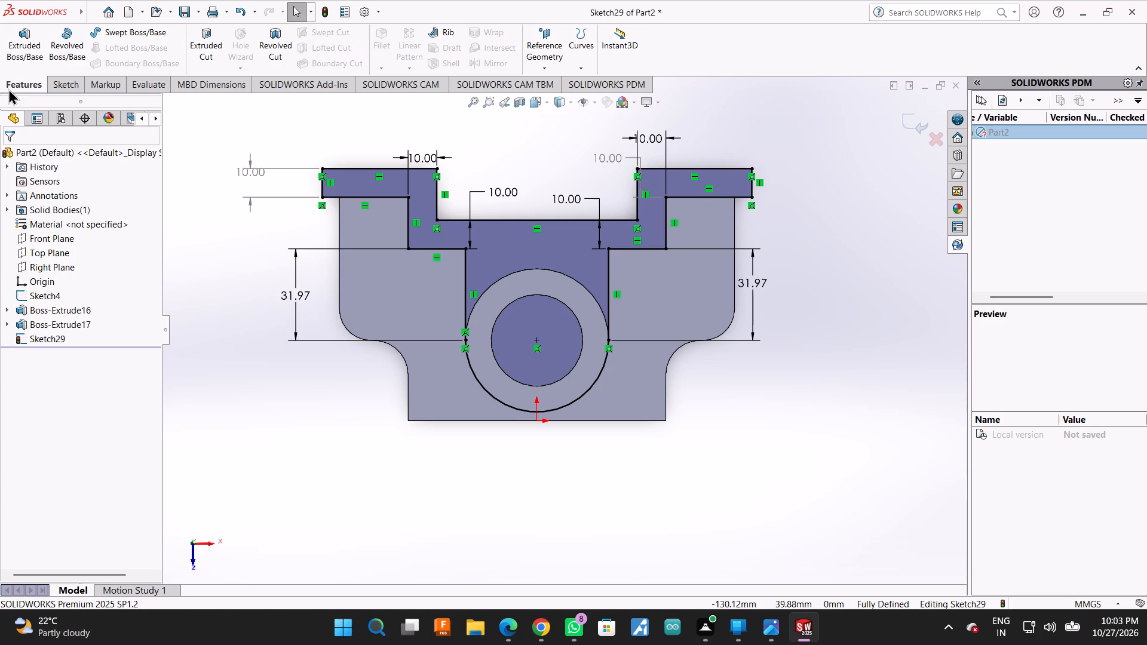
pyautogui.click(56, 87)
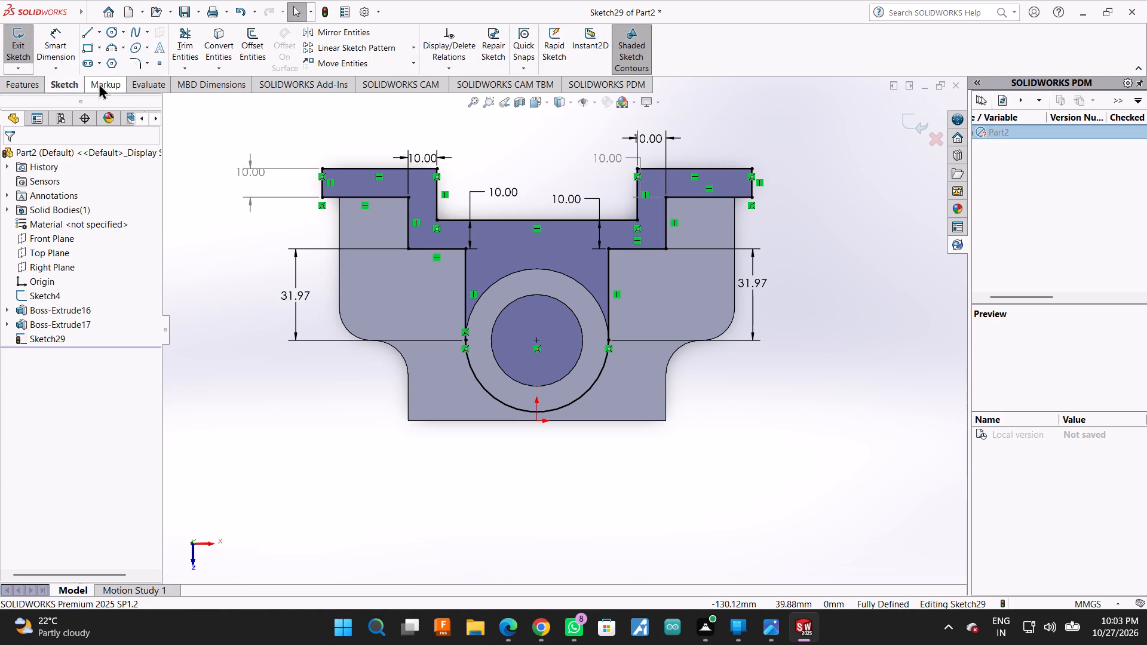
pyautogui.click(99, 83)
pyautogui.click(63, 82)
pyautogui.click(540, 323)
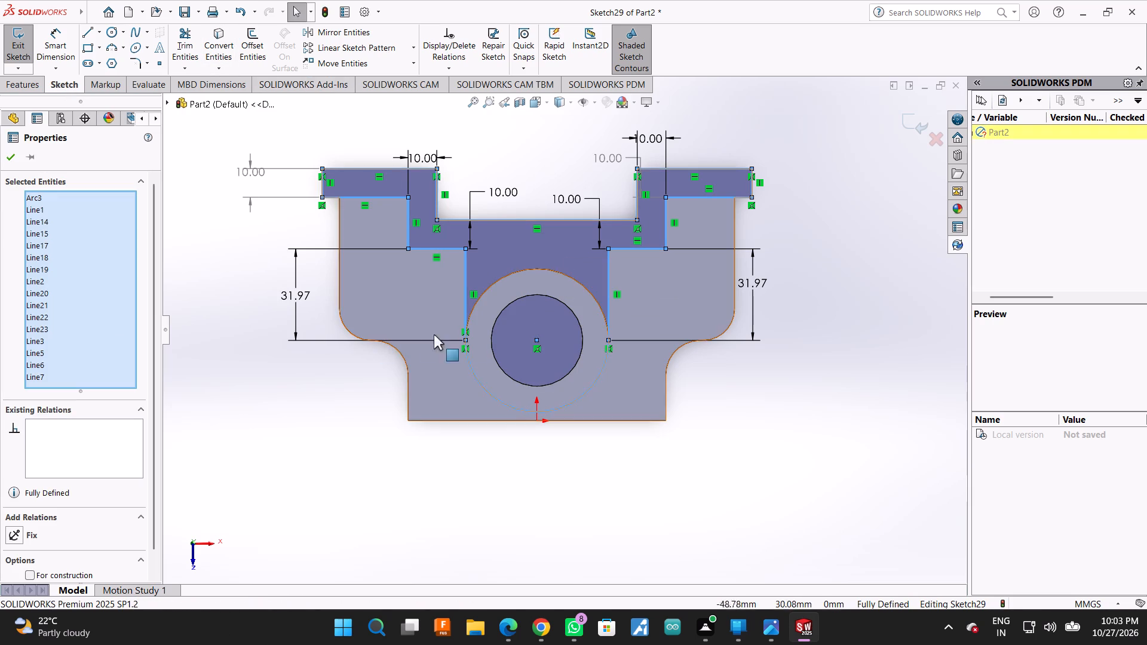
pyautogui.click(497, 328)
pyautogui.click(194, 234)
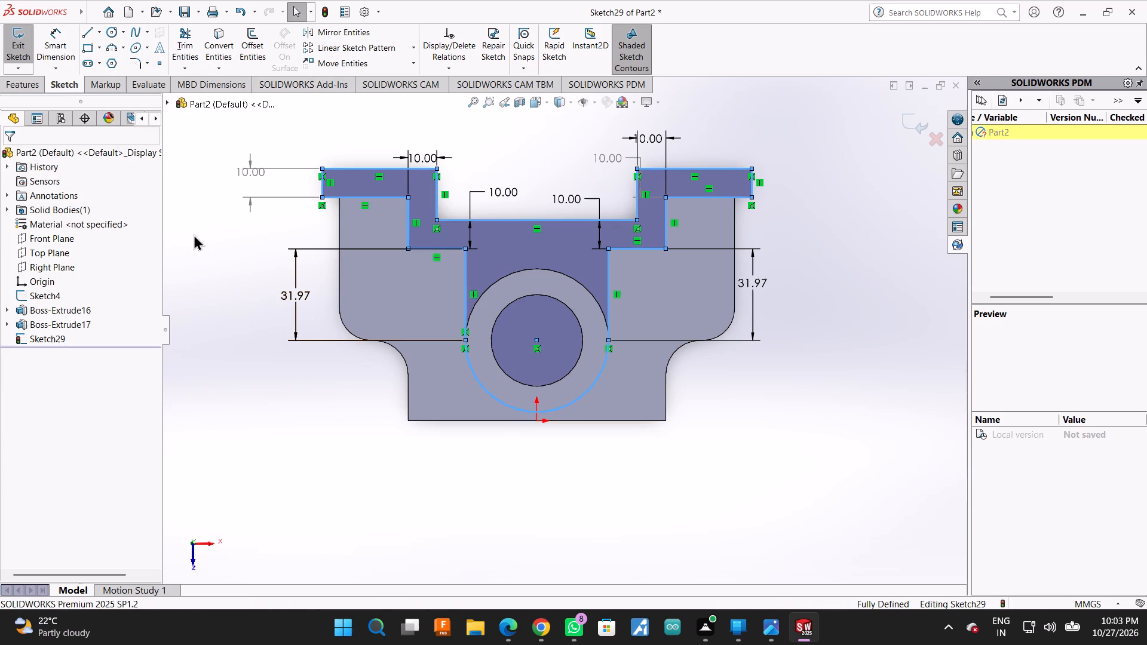
# Undo the trim of the boss circle's upper arc, restoring the full circle in the stepped profile sketch.
pyautogui.scroll(-2, 304, 234)
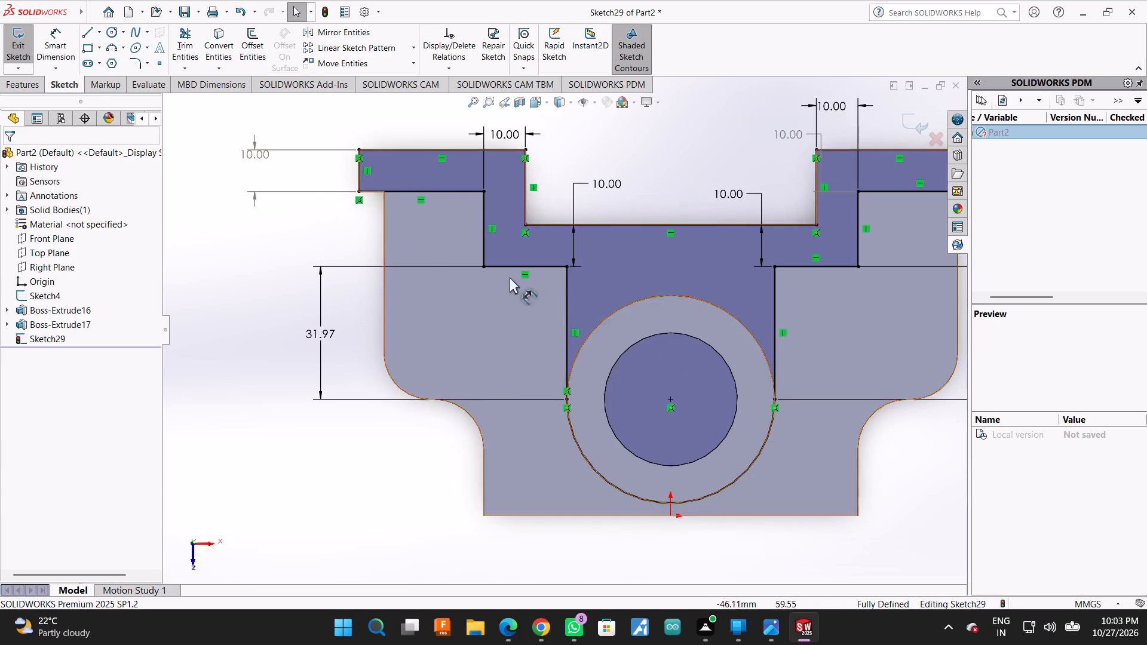
pyautogui.scroll(1, 561, 298)
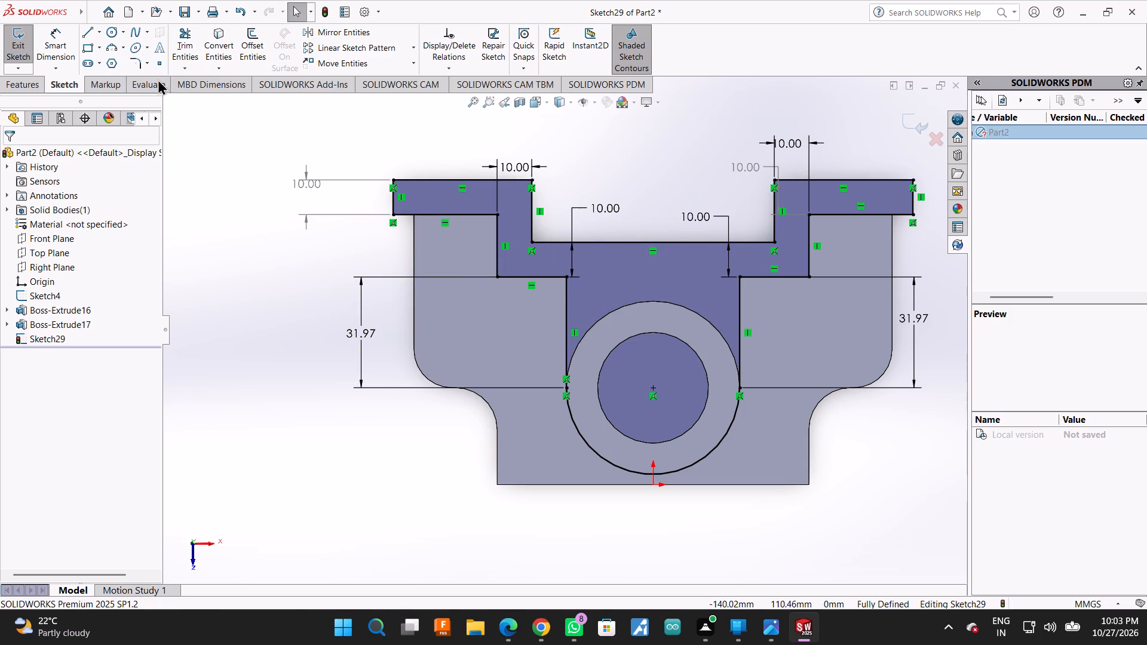
pyautogui.hotkey('ctrl', 'z')
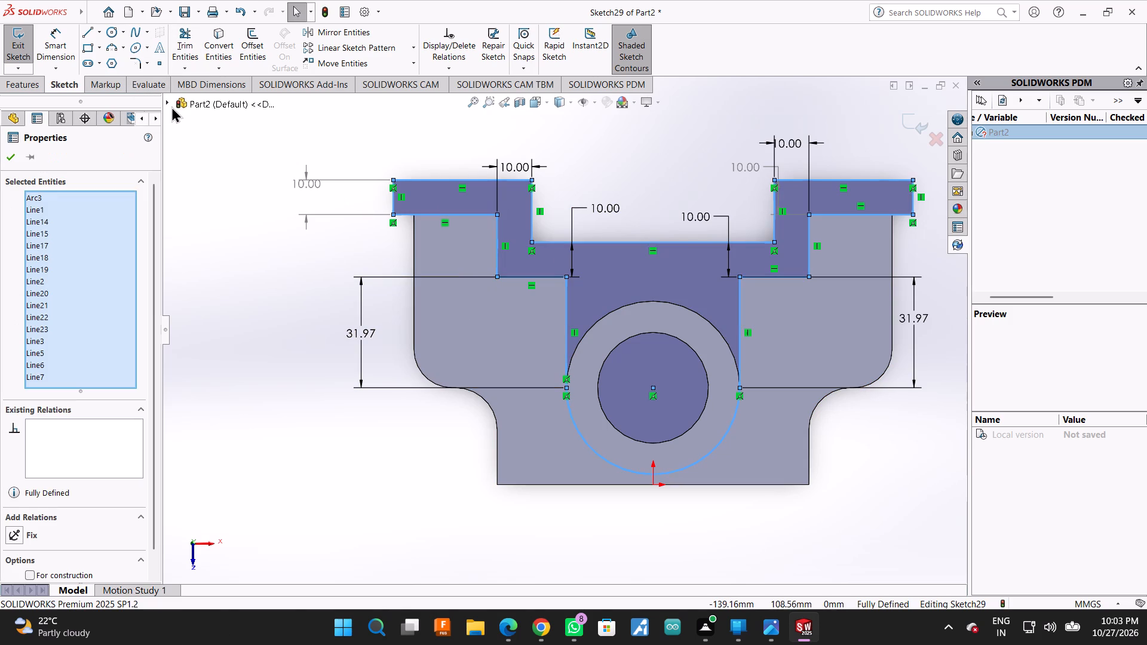
pyautogui.hotkey('ctrl', 'z')
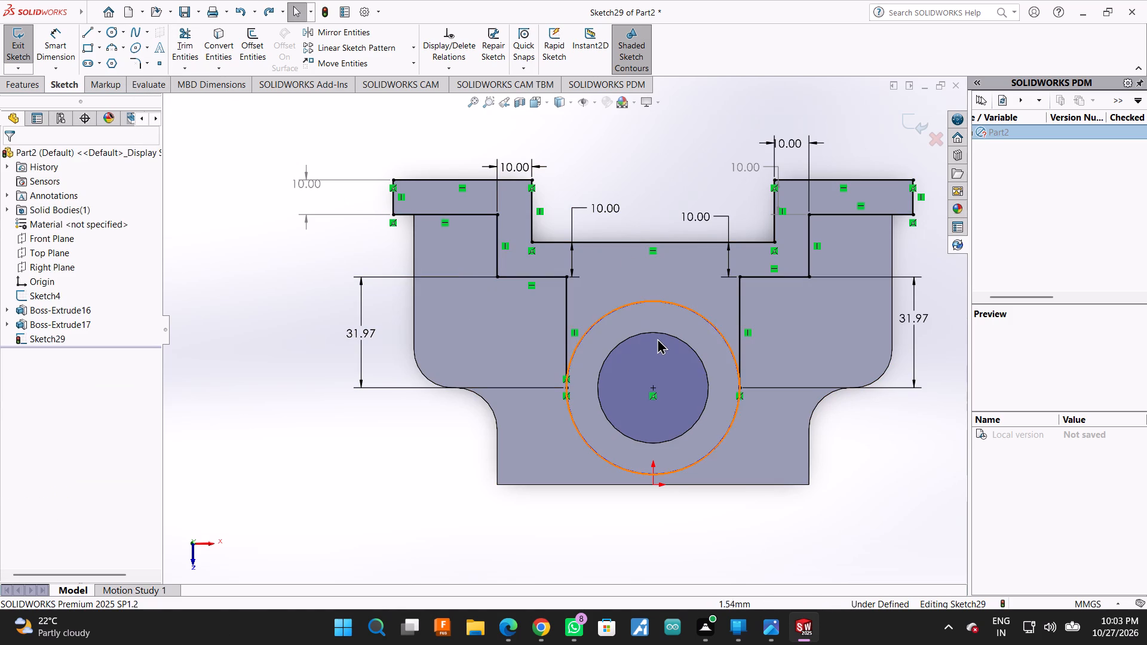
# Trim away the circle's lower arc between the two vertical lines, leaving the upper arc to close the stepped profile.
pyautogui.click(189, 27)
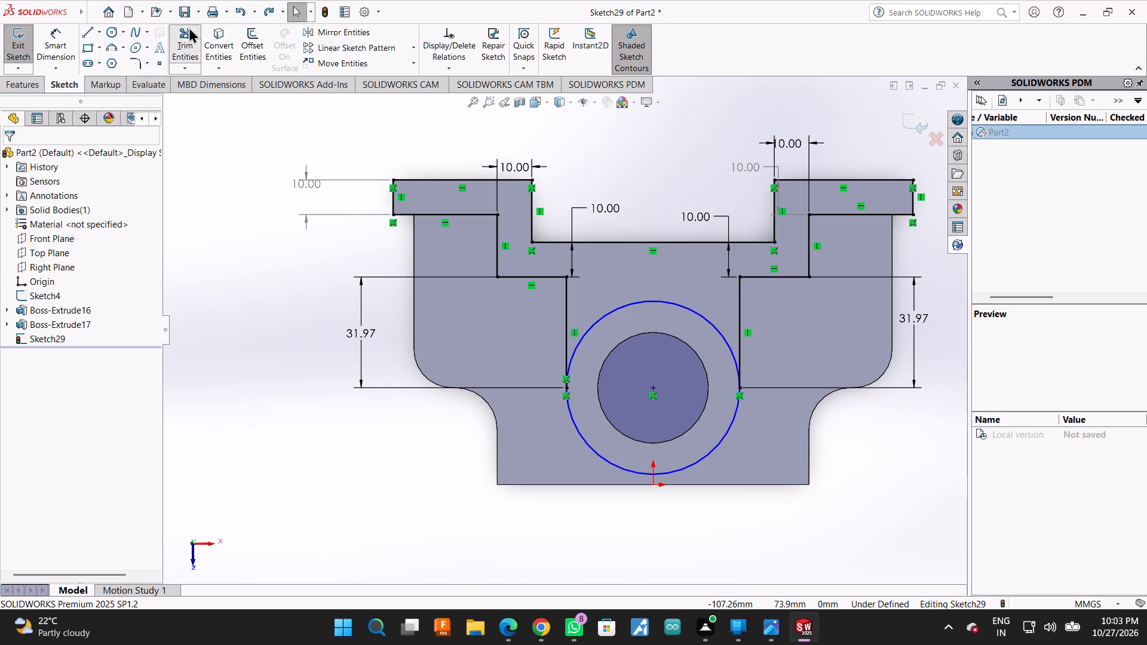
pyautogui.moveTo(671, 325); pyautogui.dragTo(645, 358)
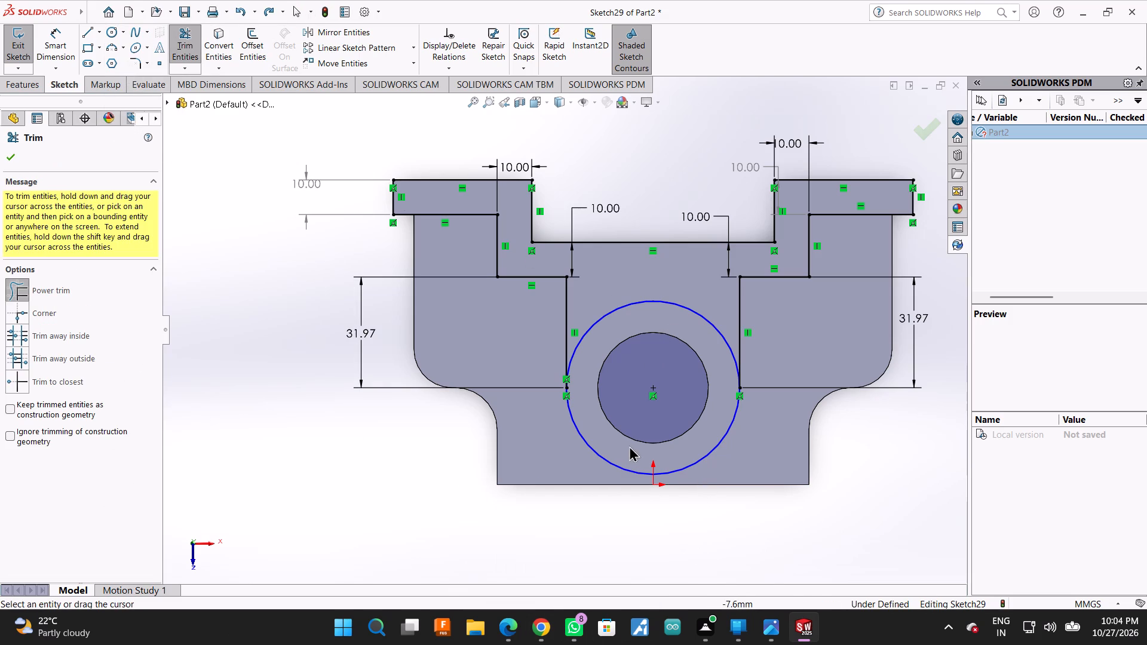
pyautogui.moveTo(631, 445); pyautogui.dragTo(651, 484)
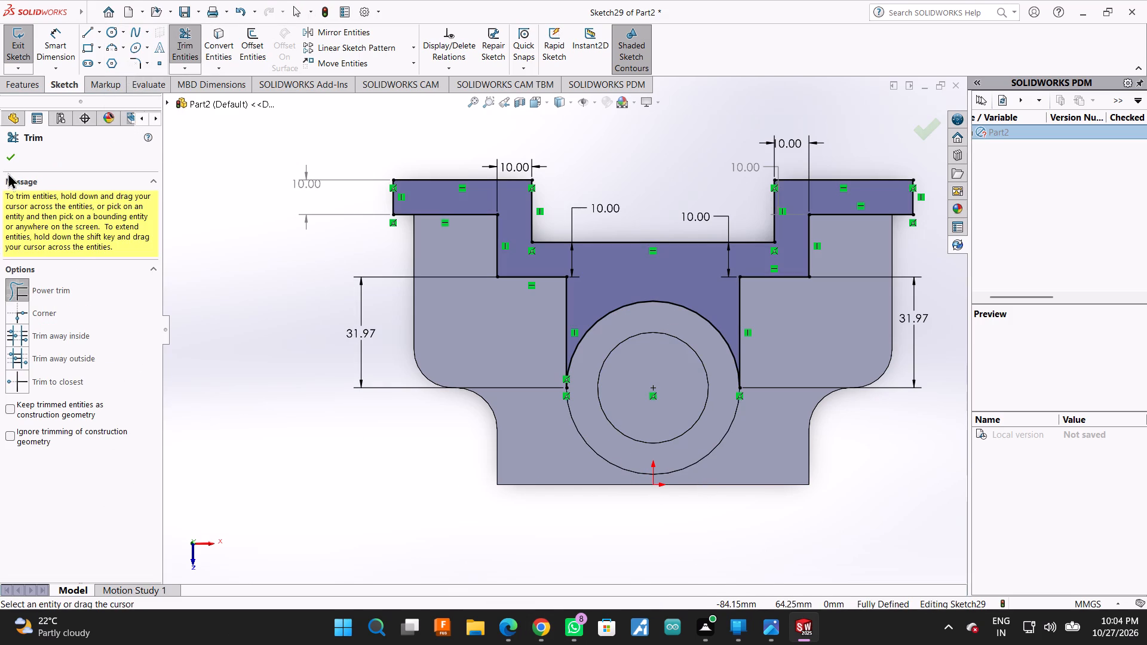
pyautogui.click(6, 156)
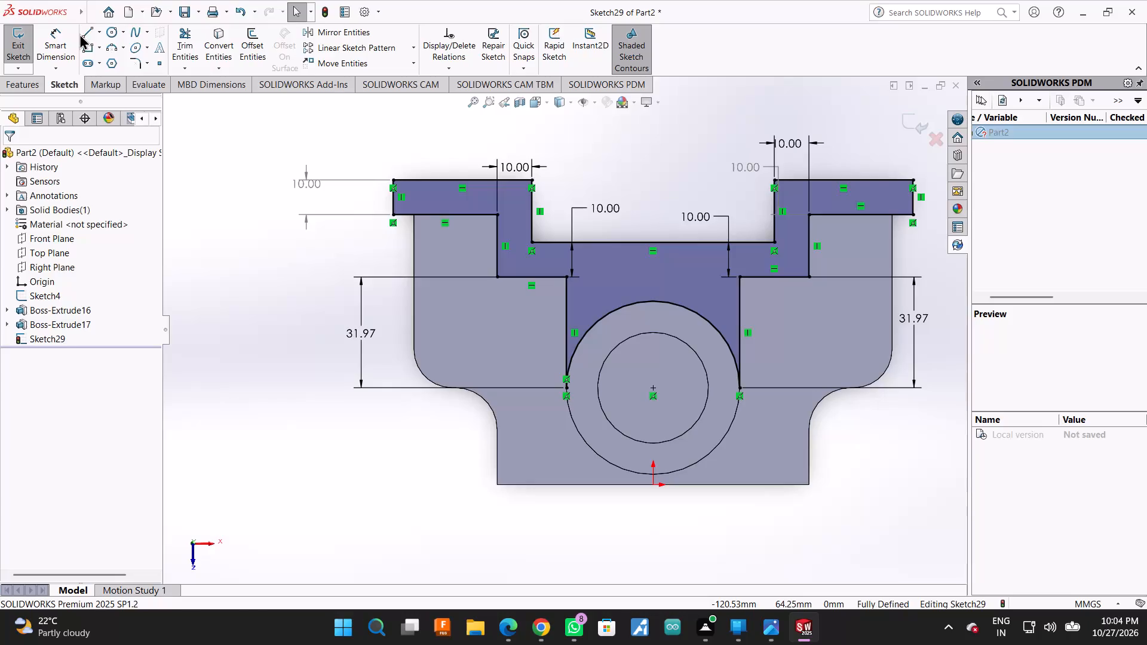
# Extrude the closed stepped profile as a blind boss 25 mm deep, merged with the base plate and hollow boss.
pyautogui.click(31, 82)
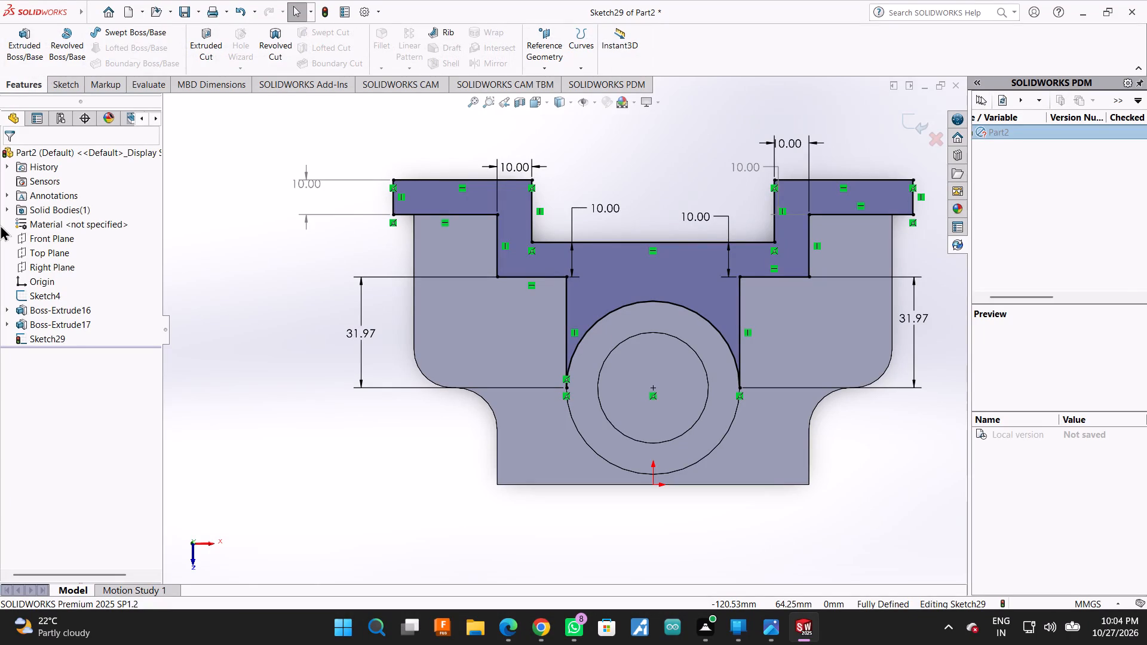
pyautogui.click(35, 37)
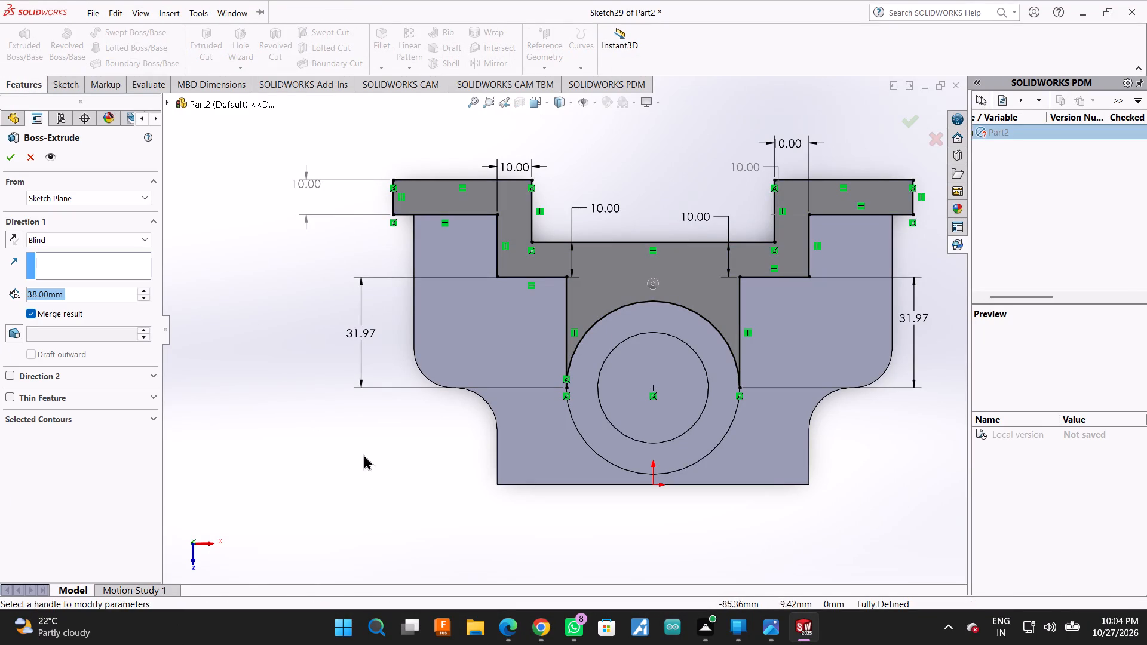
pyautogui.moveTo(366, 497); pyautogui.dragTo(271, 483, button='middle')
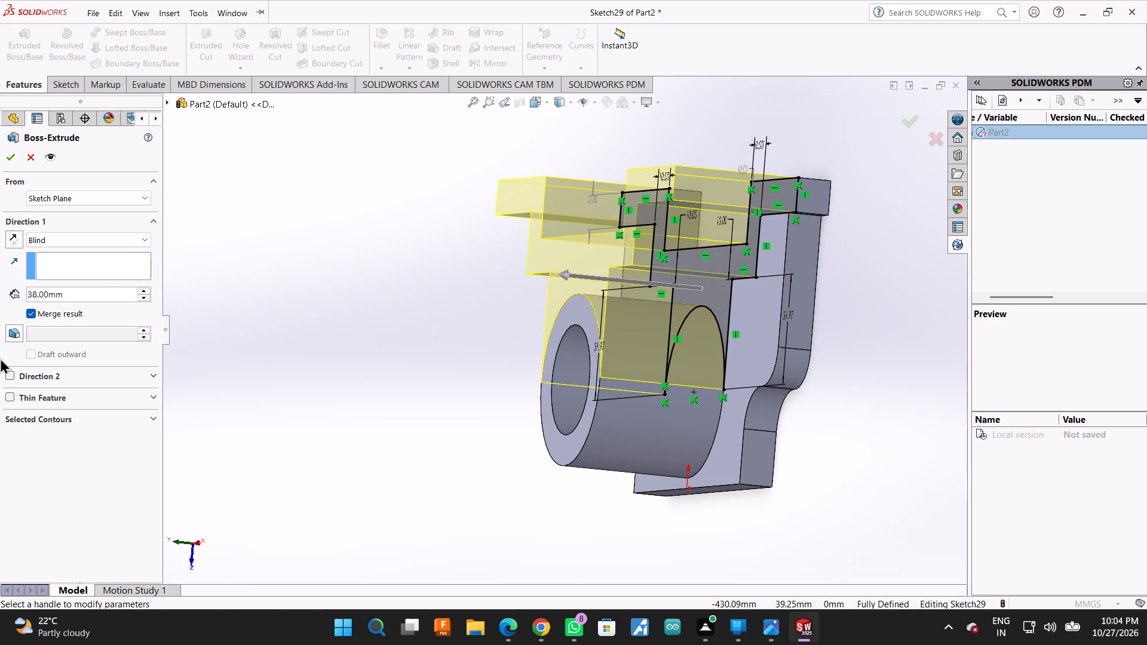
pyautogui.click(88, 291)
pyautogui.doubleClick(88, 291)
pyautogui.write('25')
pyautogui.press('Return')
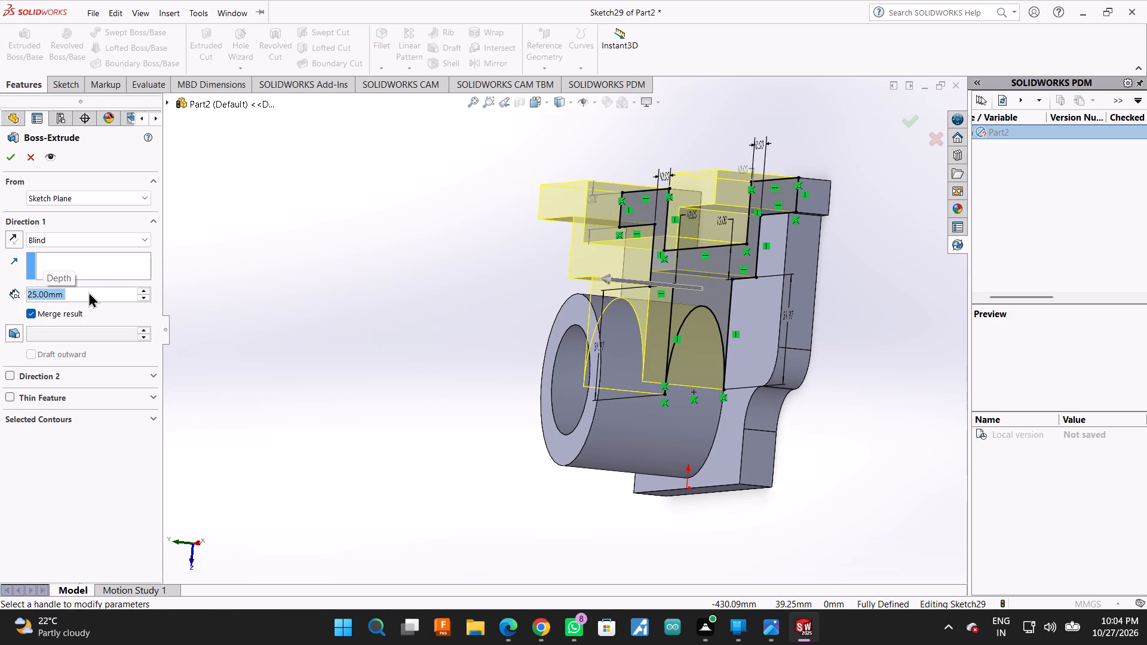
pyautogui.doubleClick(11, 163)
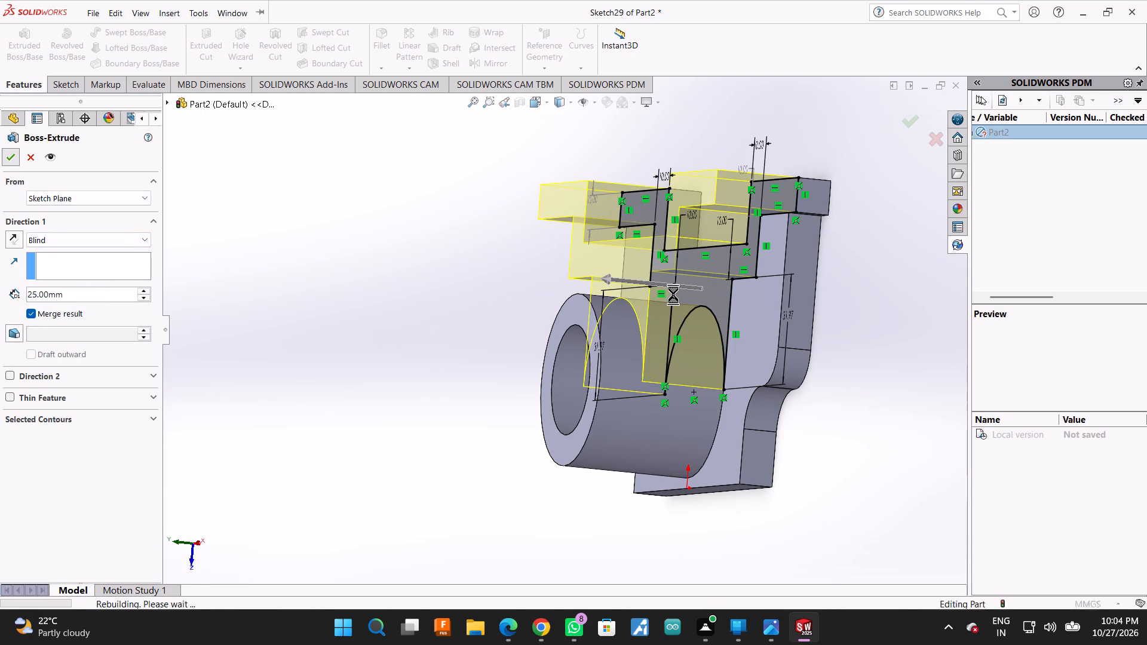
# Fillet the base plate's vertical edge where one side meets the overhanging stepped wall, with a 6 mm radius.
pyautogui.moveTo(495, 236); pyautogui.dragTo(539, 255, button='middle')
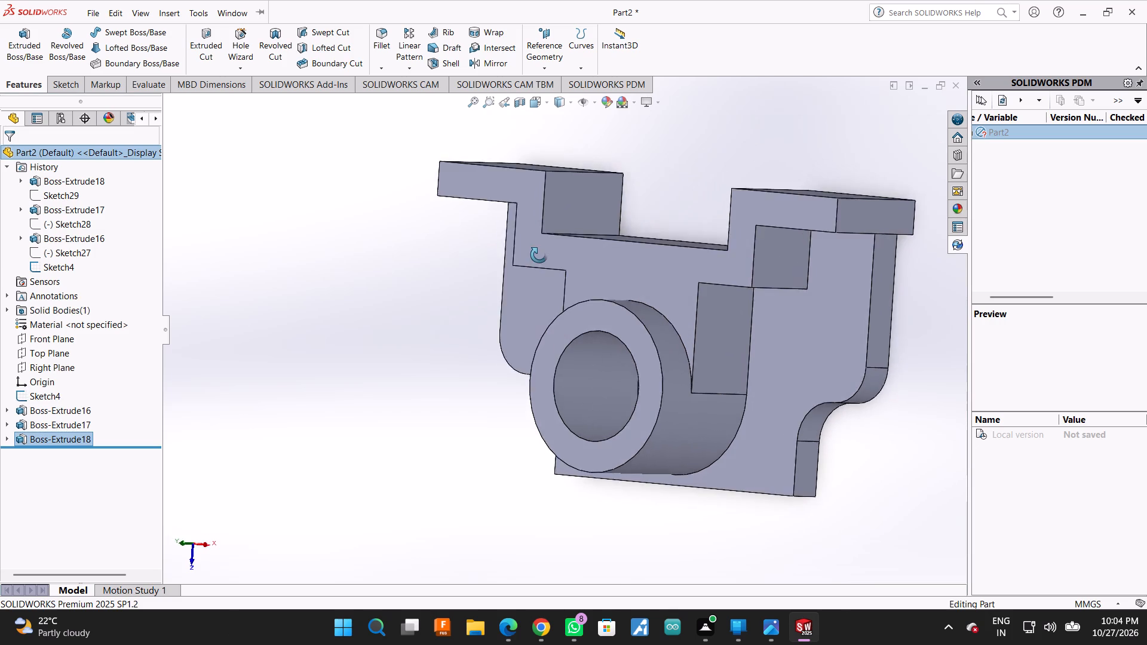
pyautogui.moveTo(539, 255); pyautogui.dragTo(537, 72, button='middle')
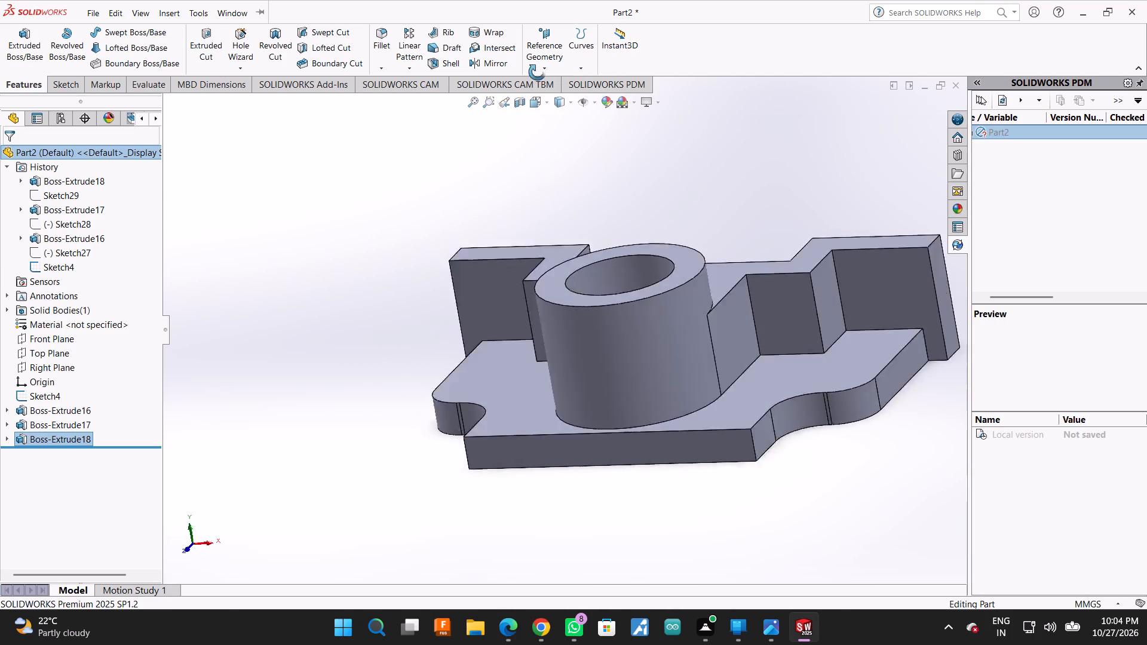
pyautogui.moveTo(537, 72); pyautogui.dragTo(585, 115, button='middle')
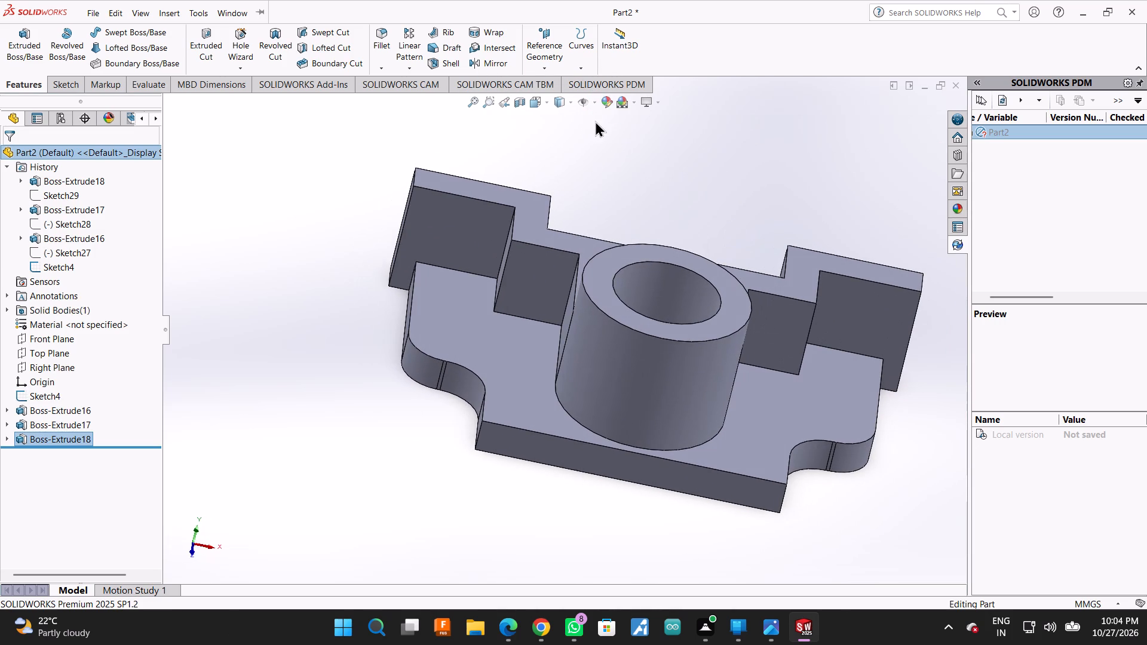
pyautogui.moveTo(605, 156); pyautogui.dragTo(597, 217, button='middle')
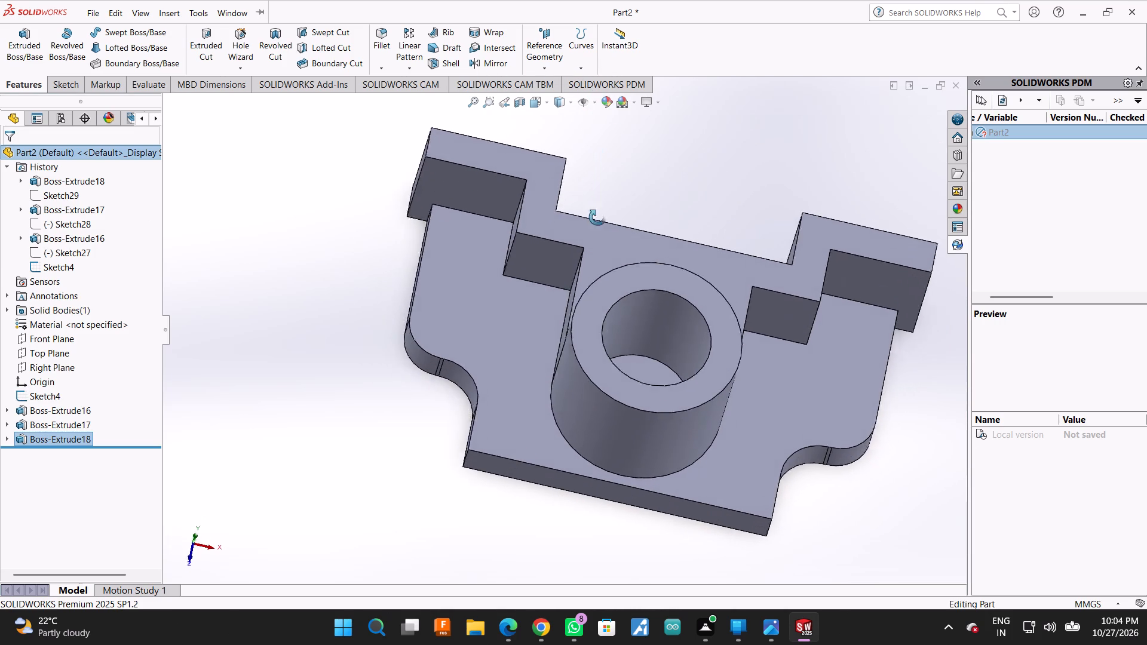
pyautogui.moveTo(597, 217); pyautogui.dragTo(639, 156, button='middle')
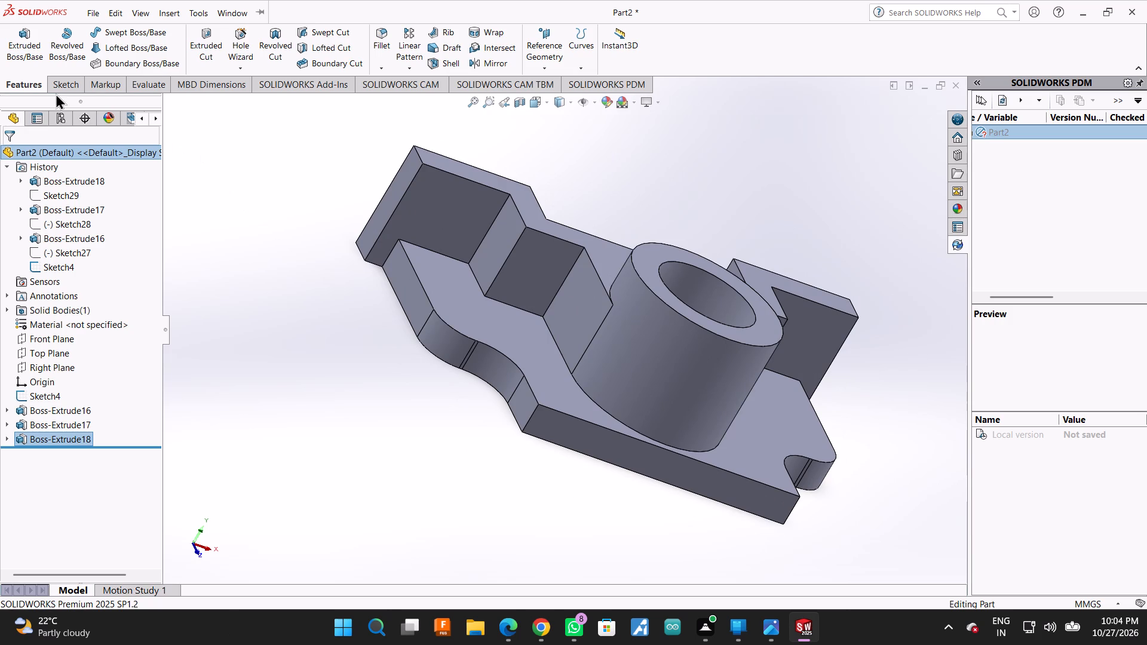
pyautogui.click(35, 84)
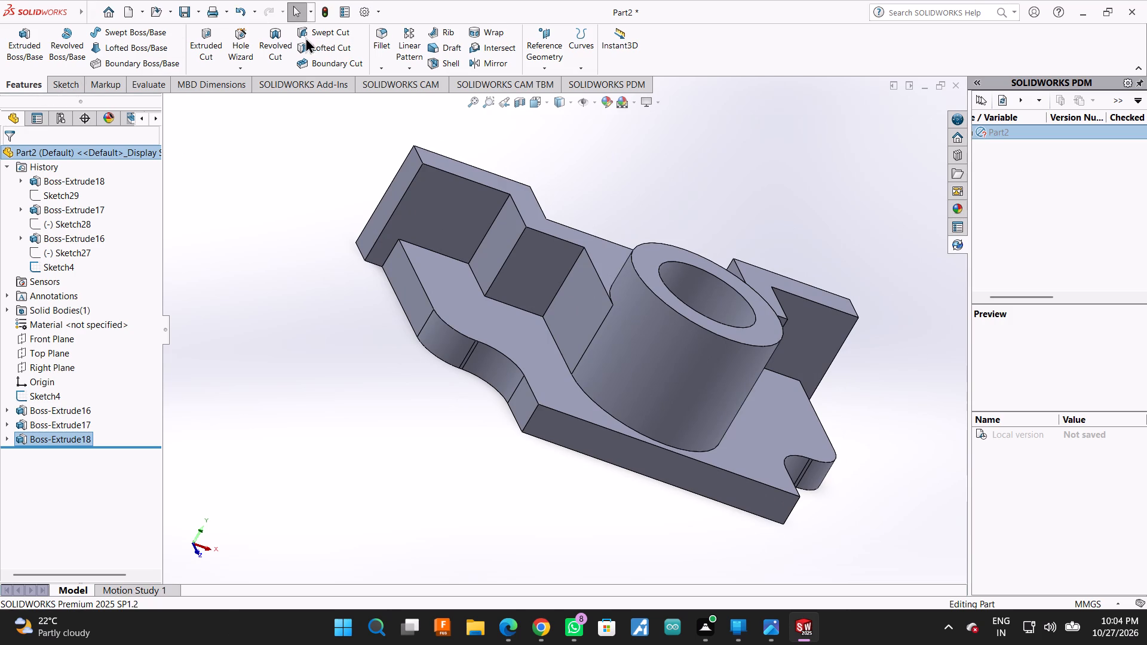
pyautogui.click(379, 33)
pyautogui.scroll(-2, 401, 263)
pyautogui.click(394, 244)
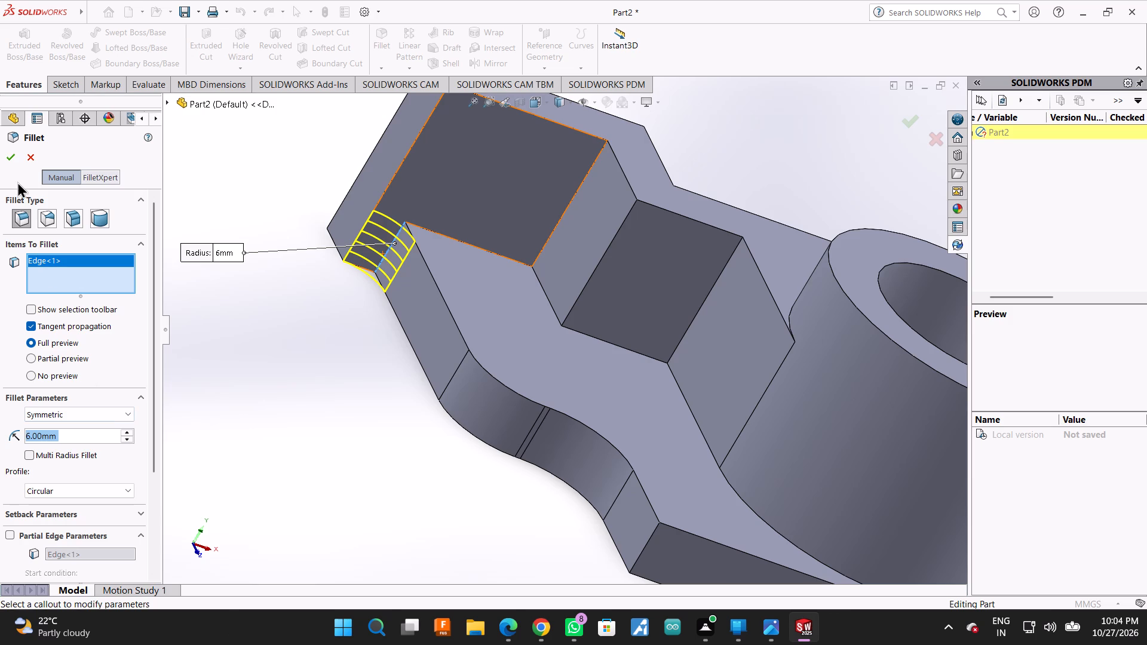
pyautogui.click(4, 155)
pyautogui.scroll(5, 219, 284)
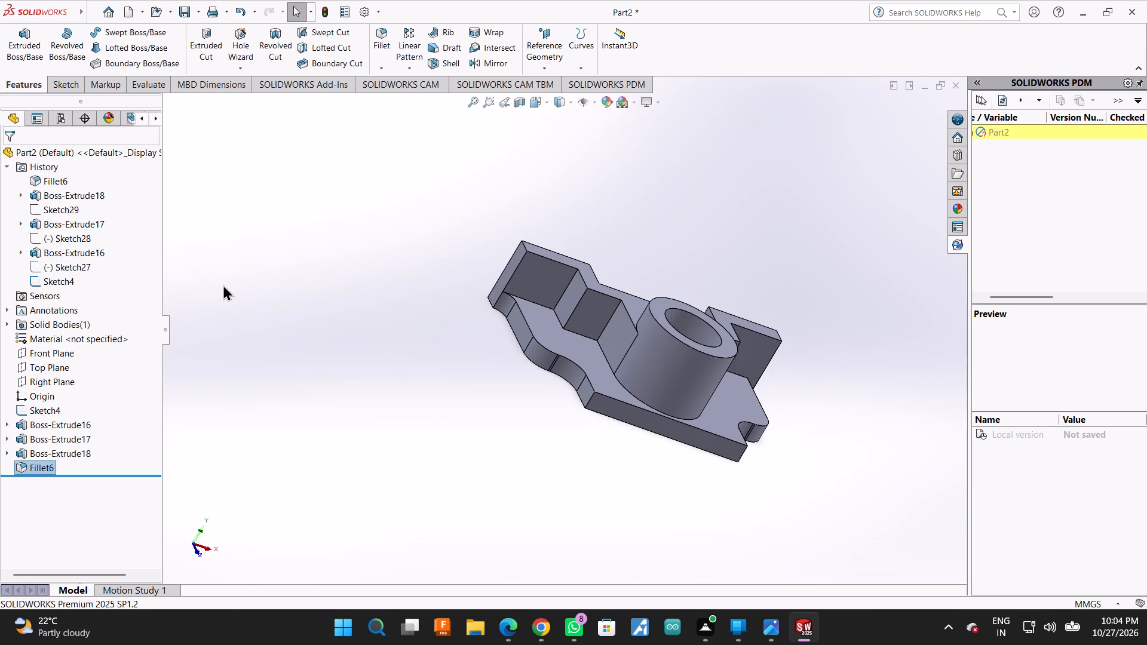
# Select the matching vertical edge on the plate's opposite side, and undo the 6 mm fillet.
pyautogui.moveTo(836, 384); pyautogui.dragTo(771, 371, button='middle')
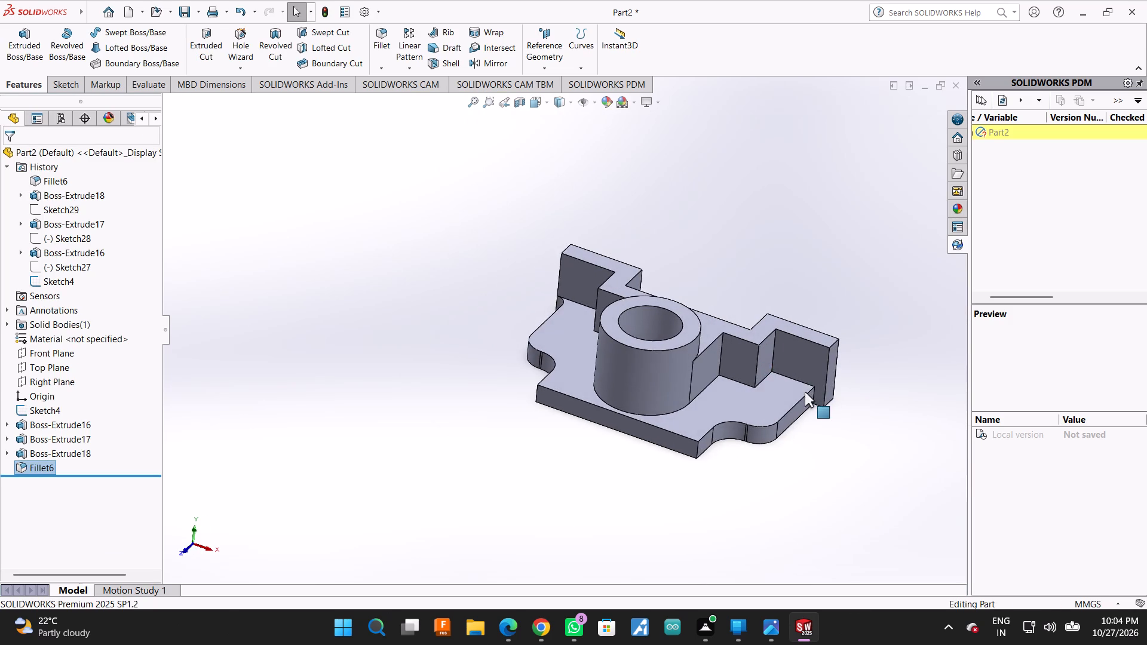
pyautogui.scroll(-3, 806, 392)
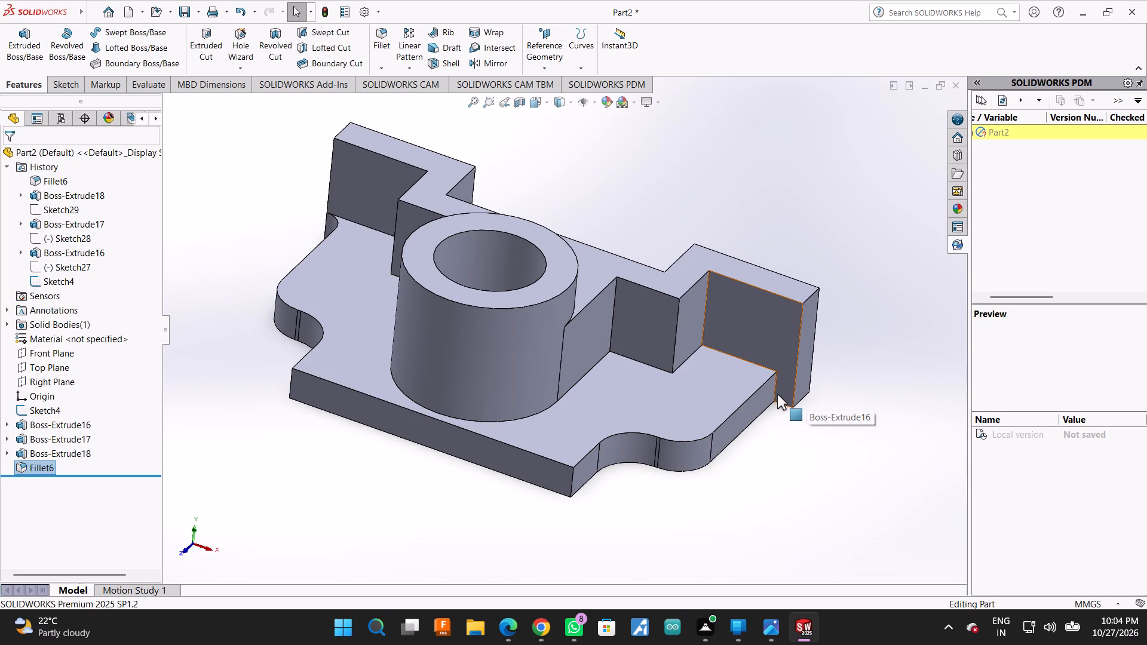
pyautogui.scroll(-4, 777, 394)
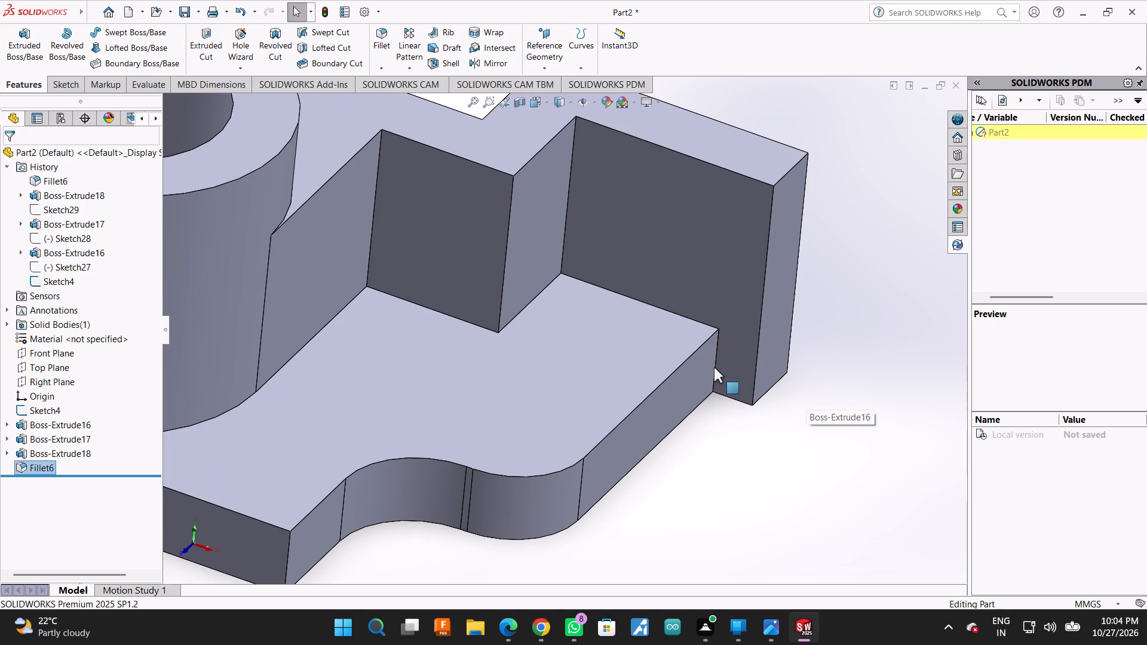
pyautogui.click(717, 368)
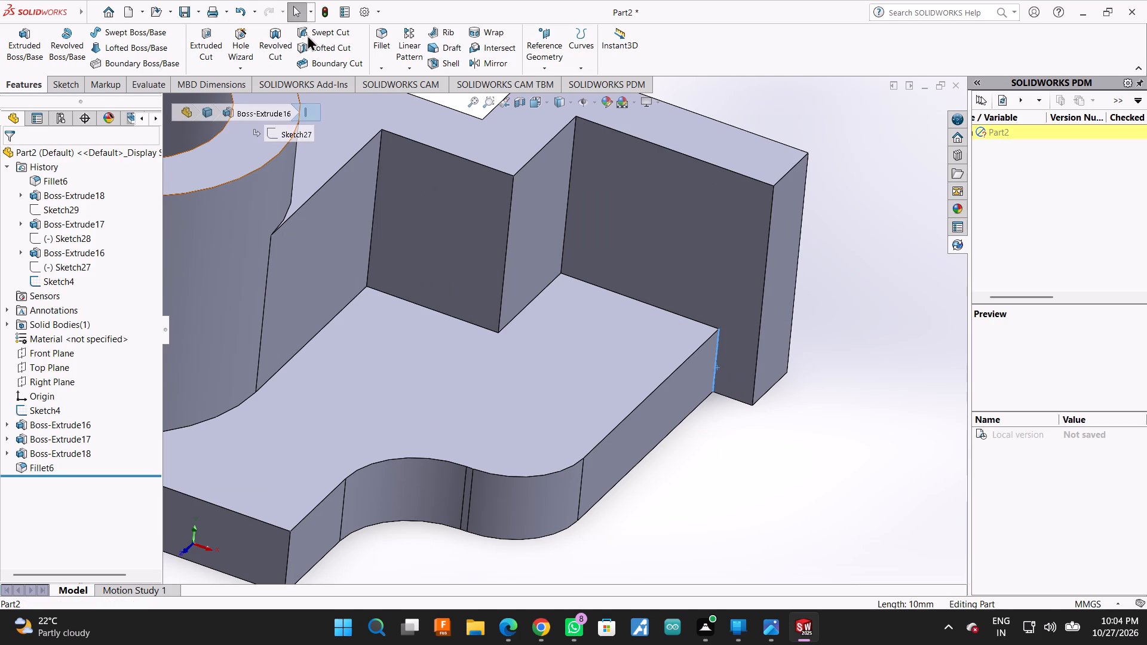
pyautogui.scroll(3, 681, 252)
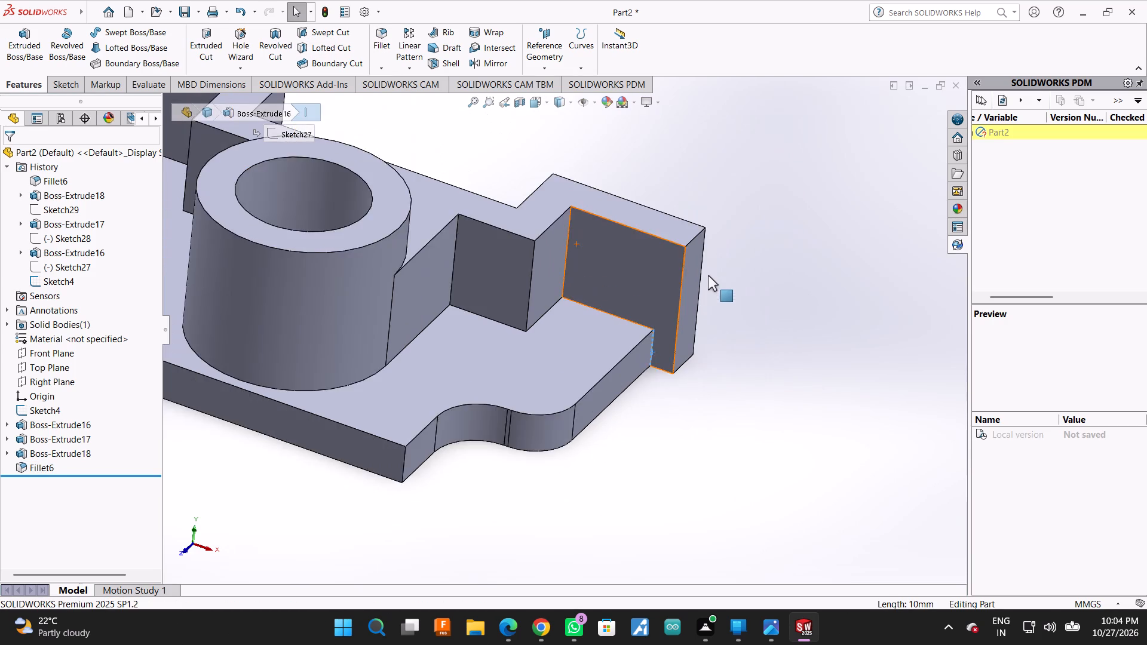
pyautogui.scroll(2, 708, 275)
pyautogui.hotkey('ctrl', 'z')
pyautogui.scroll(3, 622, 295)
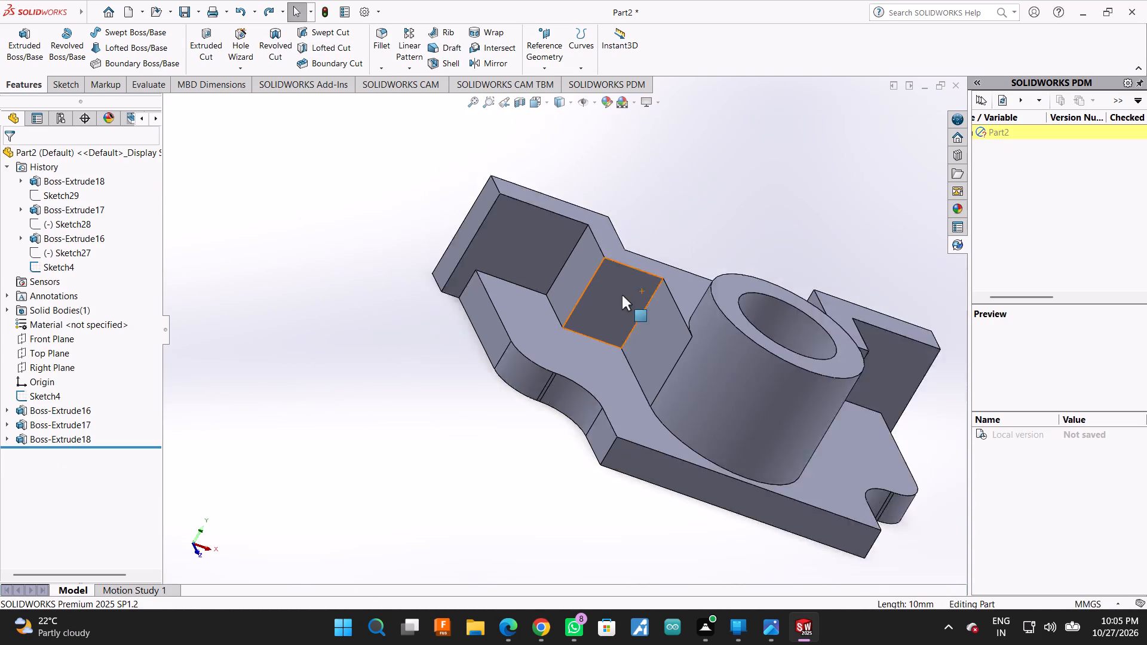
# Open a sketch on the base plate's short side face beside the boss, with hidden lines visible.
pyautogui.scroll(5, 622, 295)
pyautogui.moveTo(780, 356); pyautogui.dragTo(661, 308, button='middle')
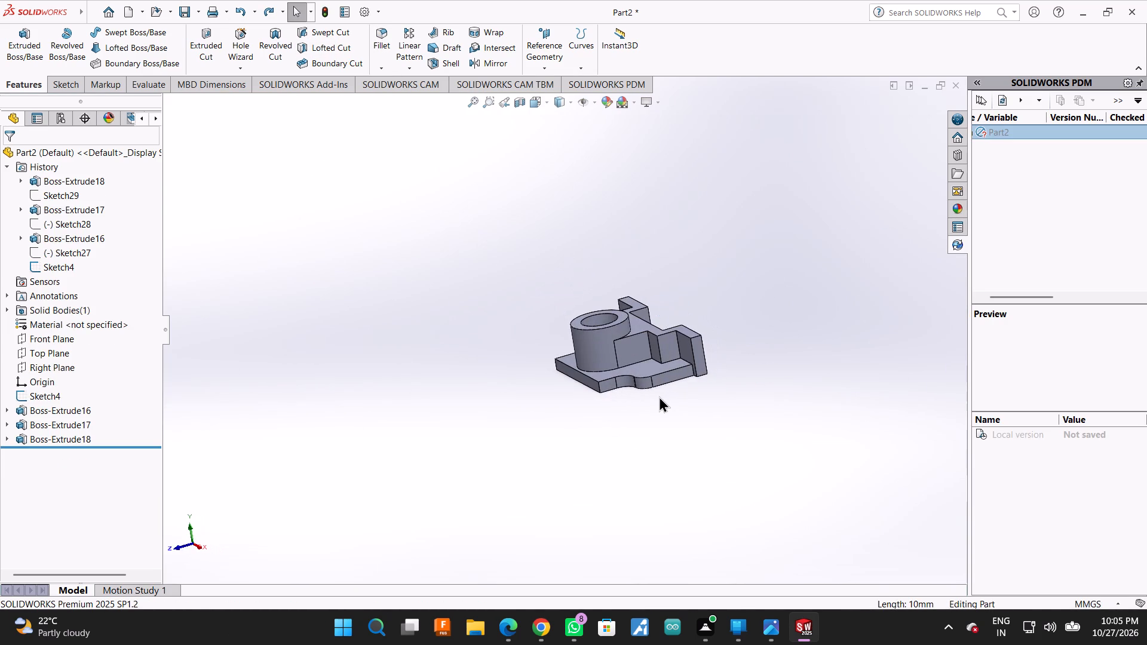
pyautogui.scroll(-3, 659, 396)
pyautogui.moveTo(640, 406); pyautogui.dragTo(606, 391, button='middle')
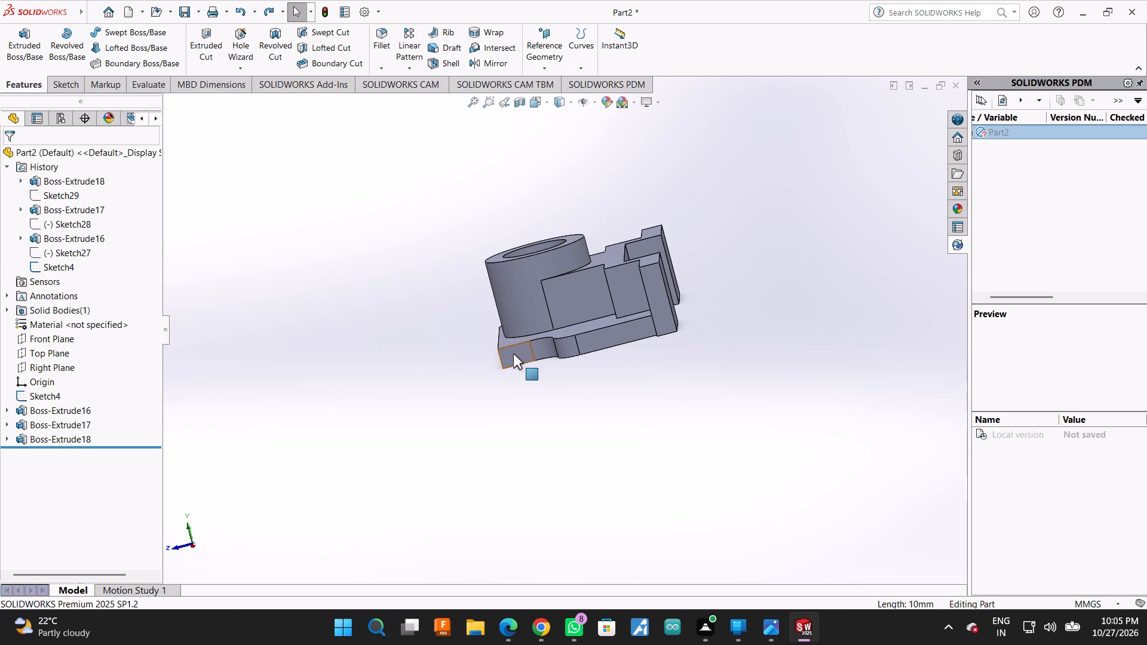
pyautogui.click(513, 354)
pyautogui.click(563, 318)
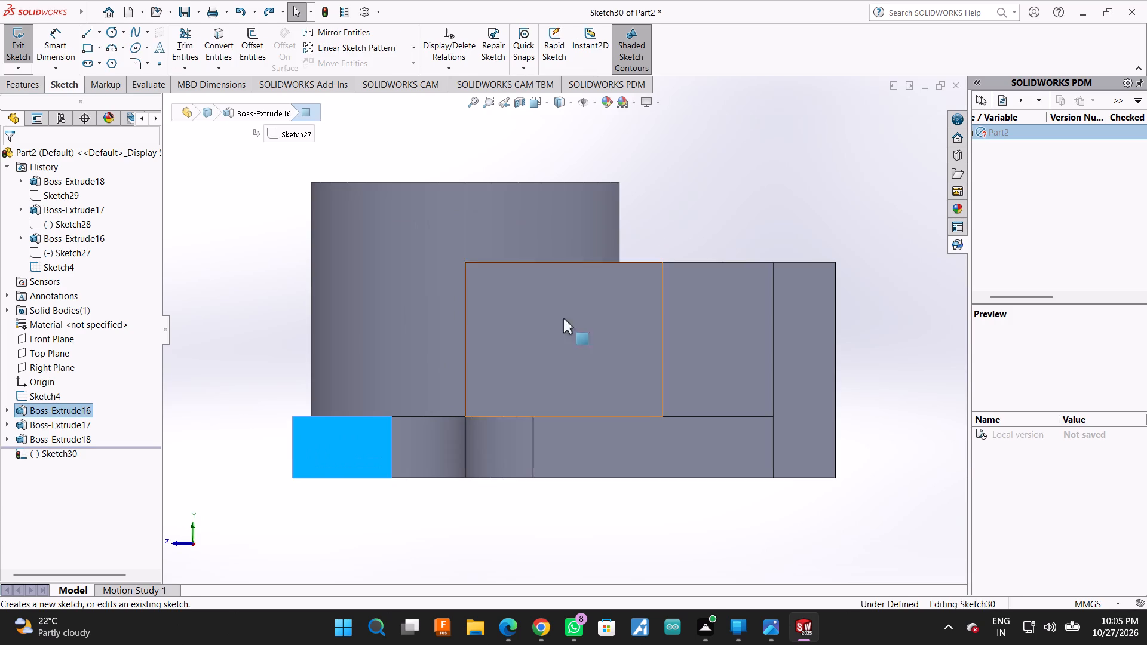
pyautogui.click(568, 105)
pyautogui.click(556, 168)
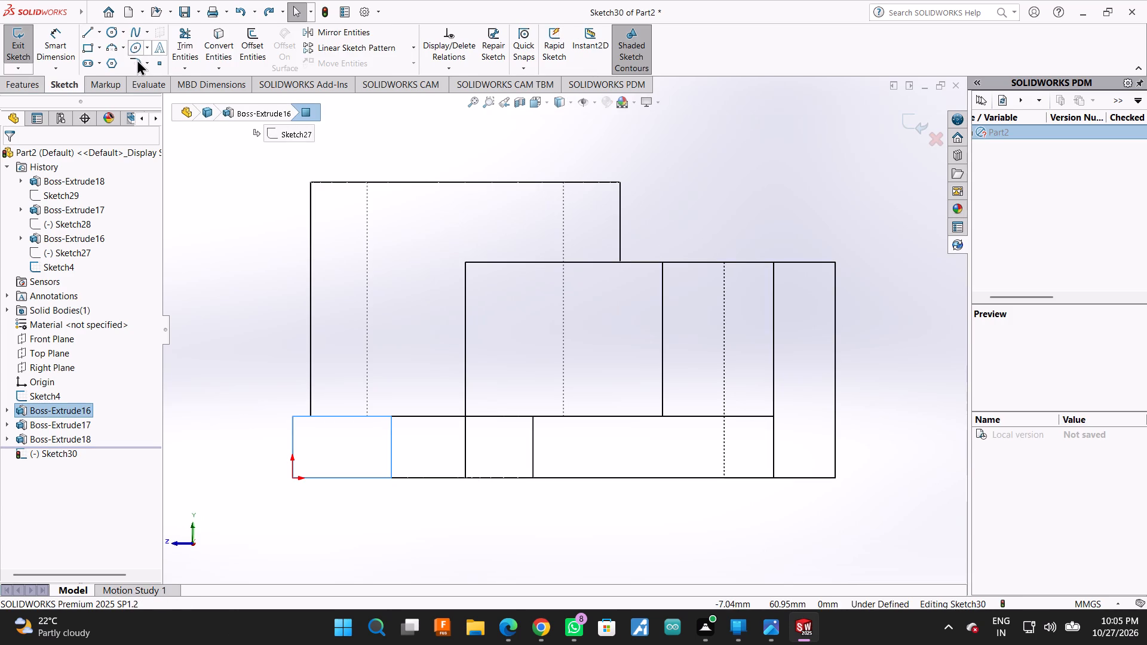
# Sketch two end-to-end horizontal lines along the base plate's bottom edge from the origin, about 28 mm and 37 mm long.
pyautogui.click(91, 30)
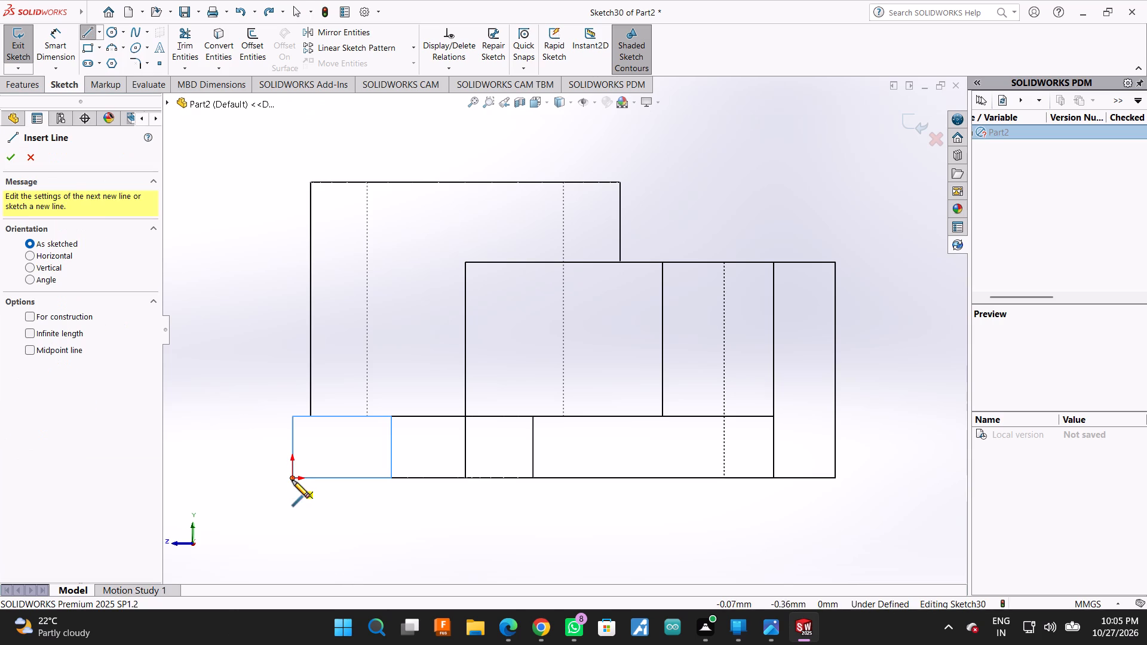
pyautogui.click(292, 480)
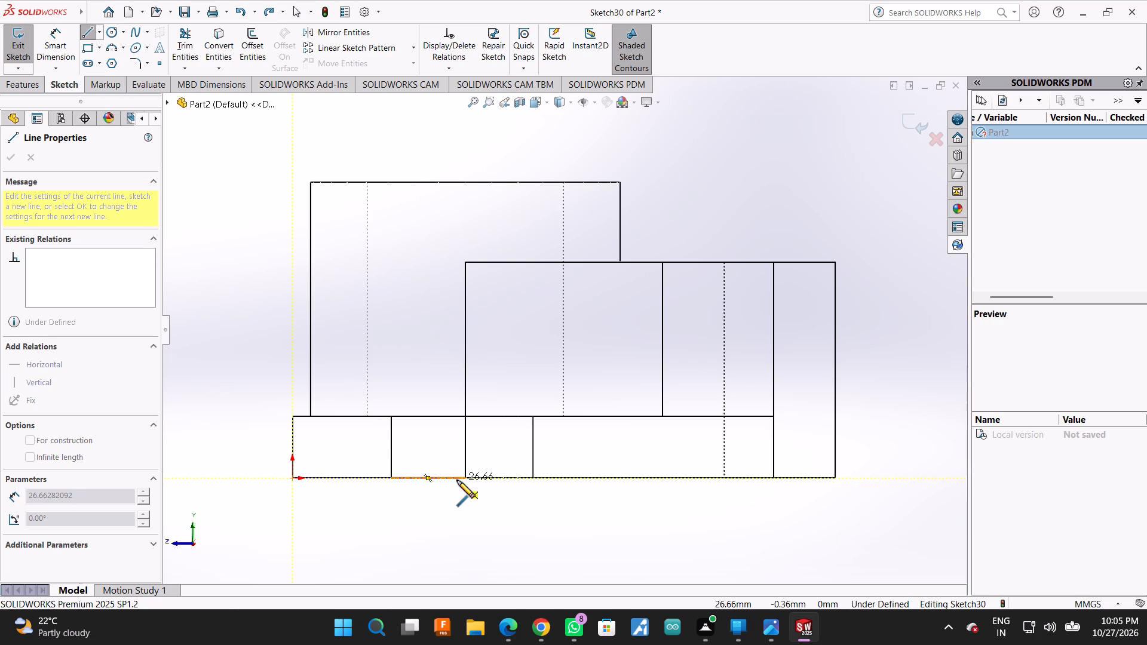
pyautogui.click(465, 477)
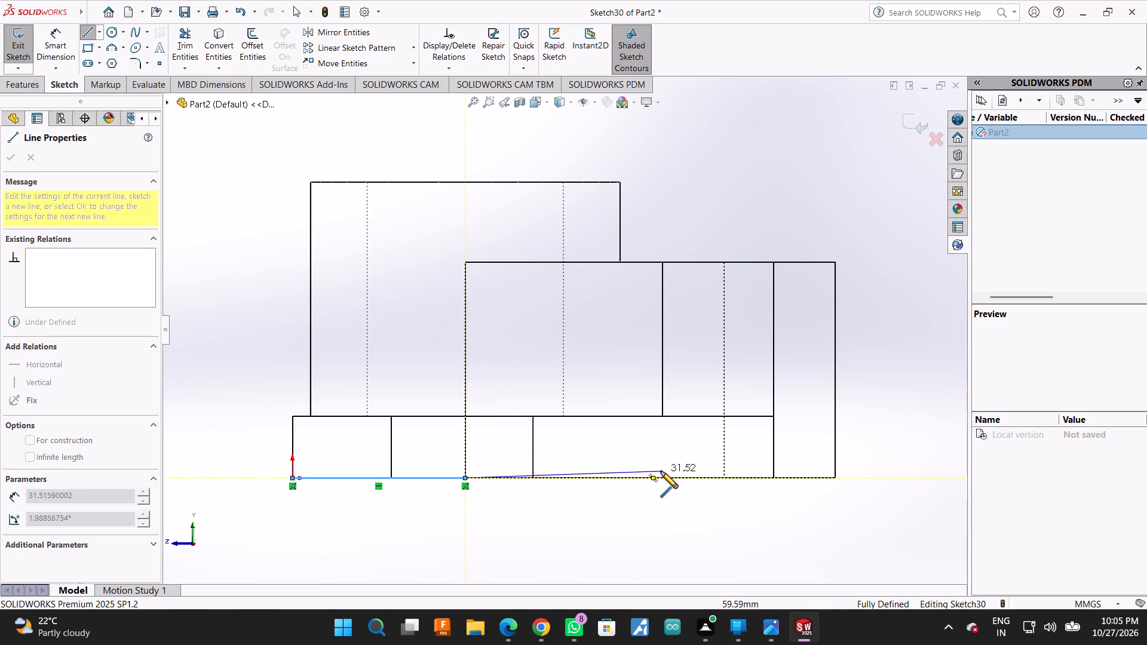
pyautogui.click(691, 478)
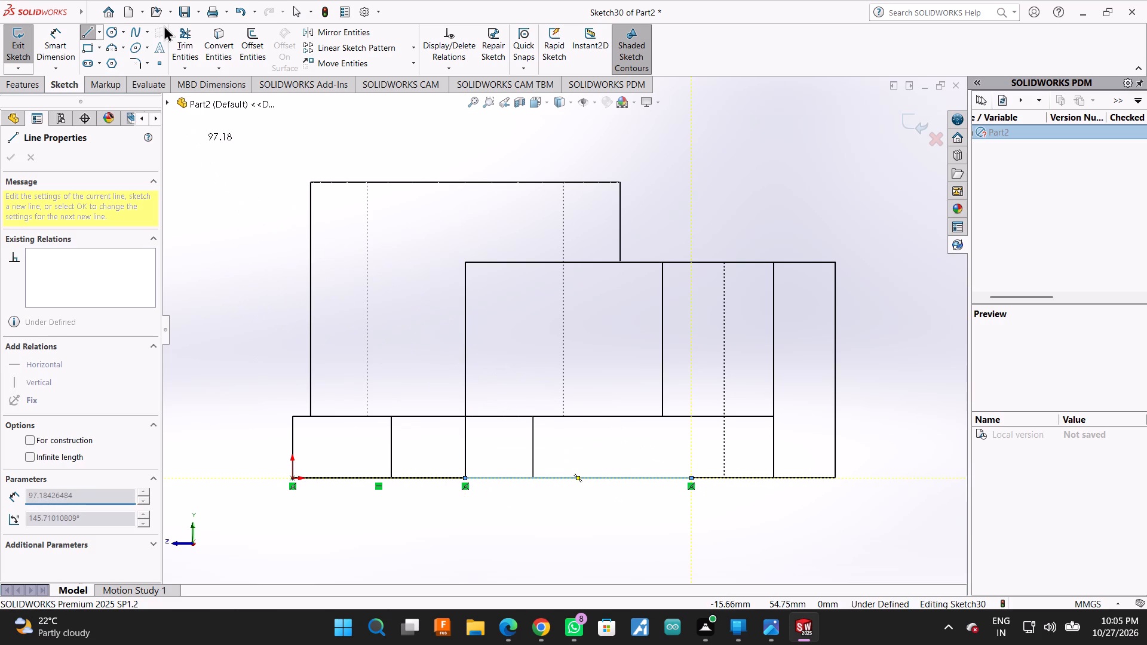
# Add a driven length dimension to the line starting at the origin and set the adjoining line's length to 33 mm.
pyautogui.click(62, 36)
pyautogui.click(424, 475)
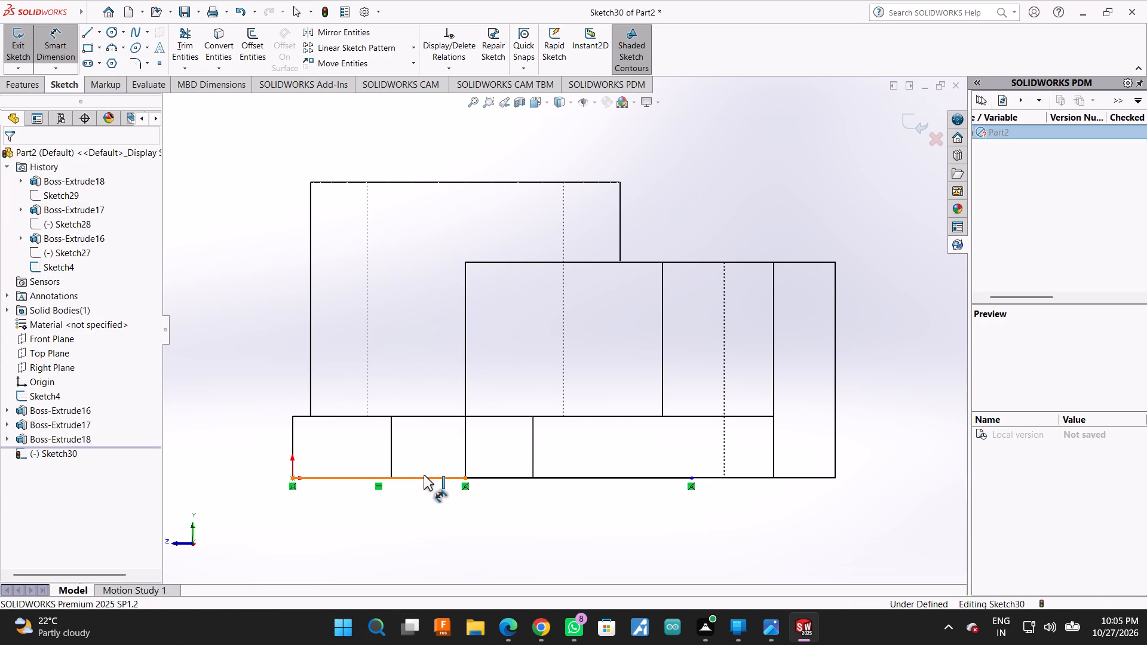
pyautogui.click(434, 378)
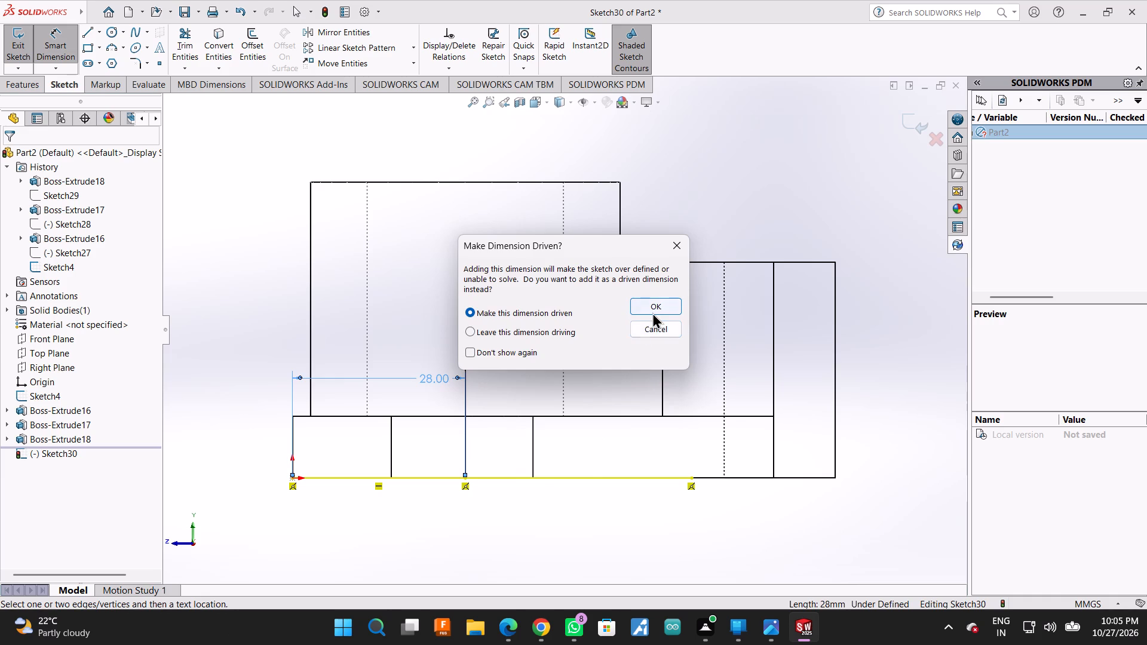
pyautogui.click(652, 312)
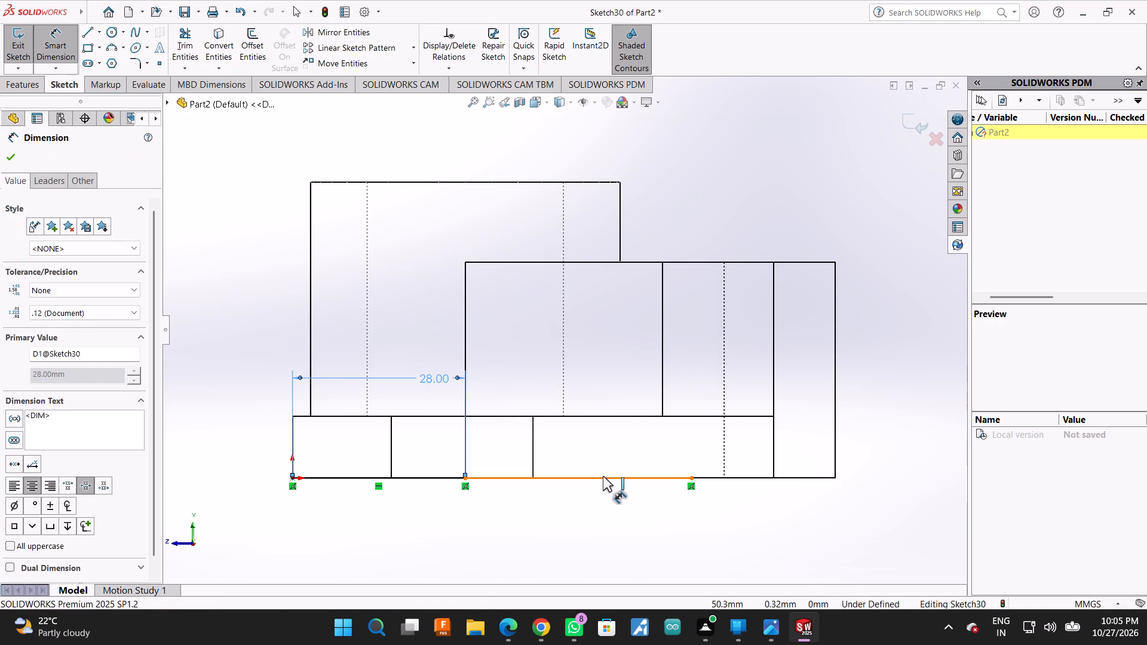
pyautogui.click(603, 476)
pyautogui.click(591, 379)
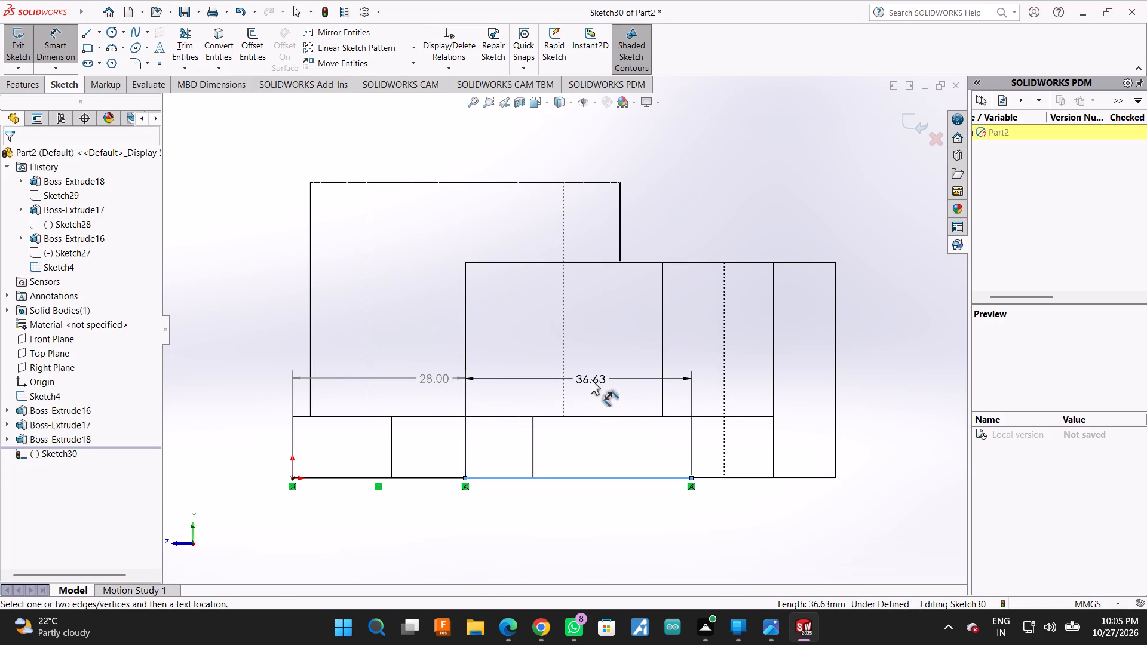
pyautogui.write('33')
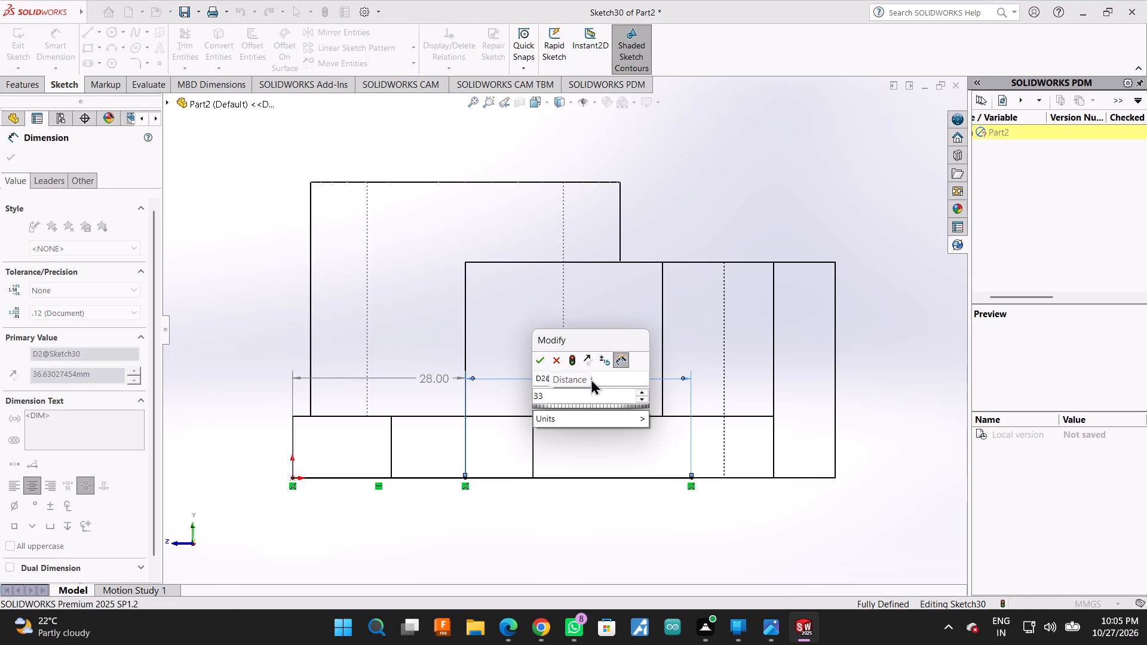
pyautogui.press('Return')
pyautogui.scroll(1, 624, 285)
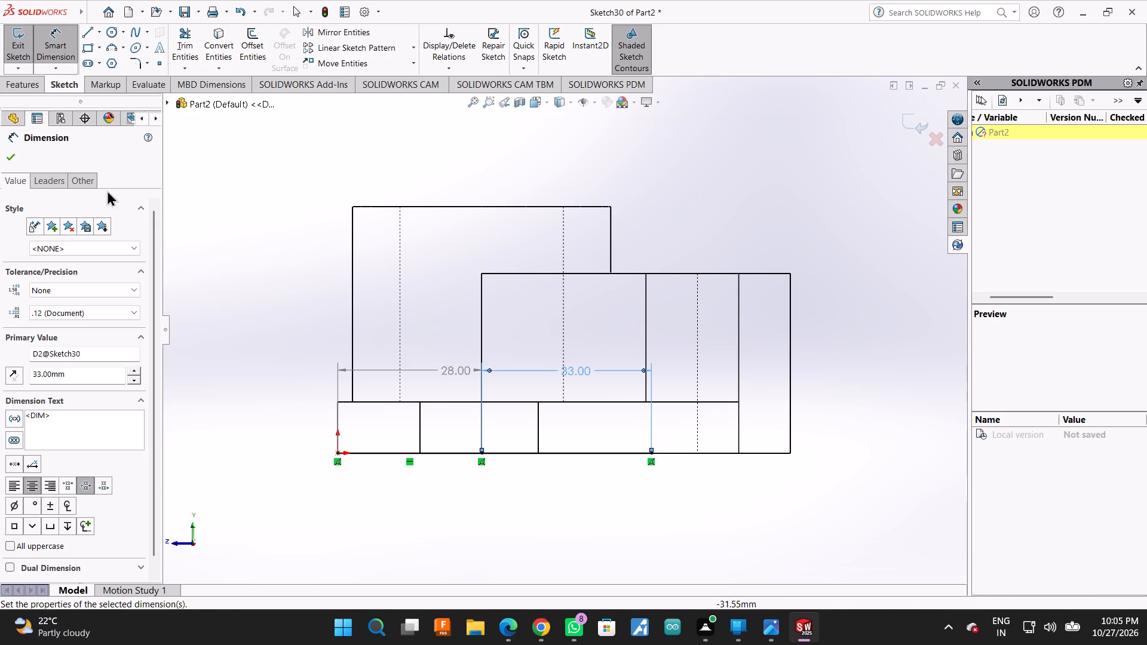
pyautogui.click(12, 159)
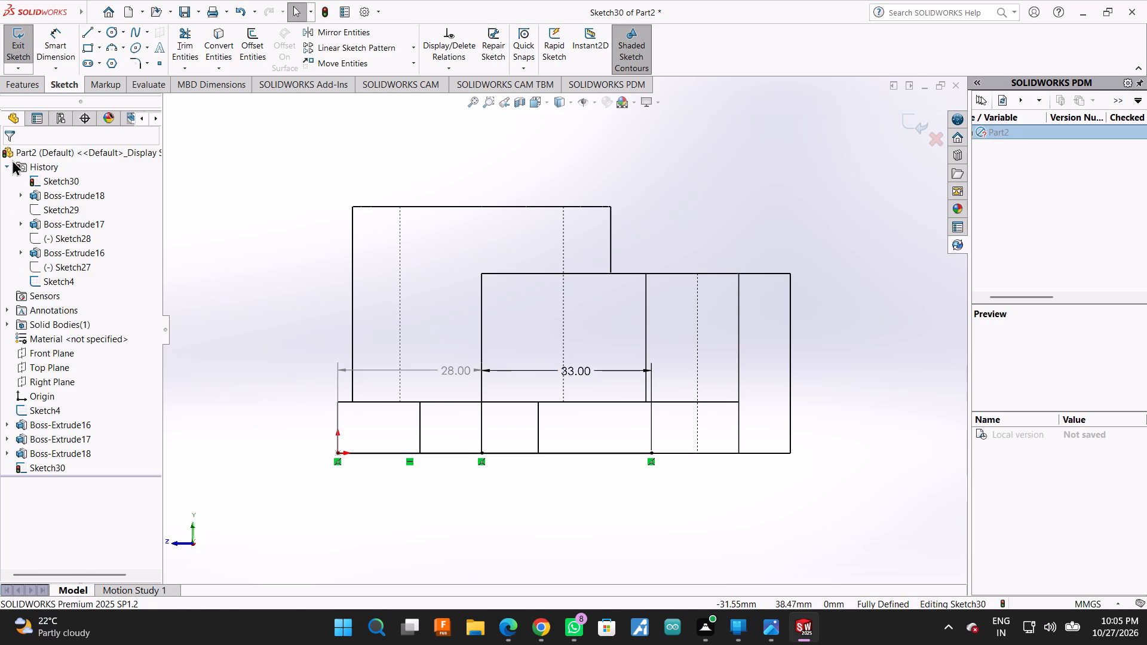
# Draw a vertical centerline about 58 mm long downward from the point where the two bottom lines meet.
pyautogui.click(99, 29)
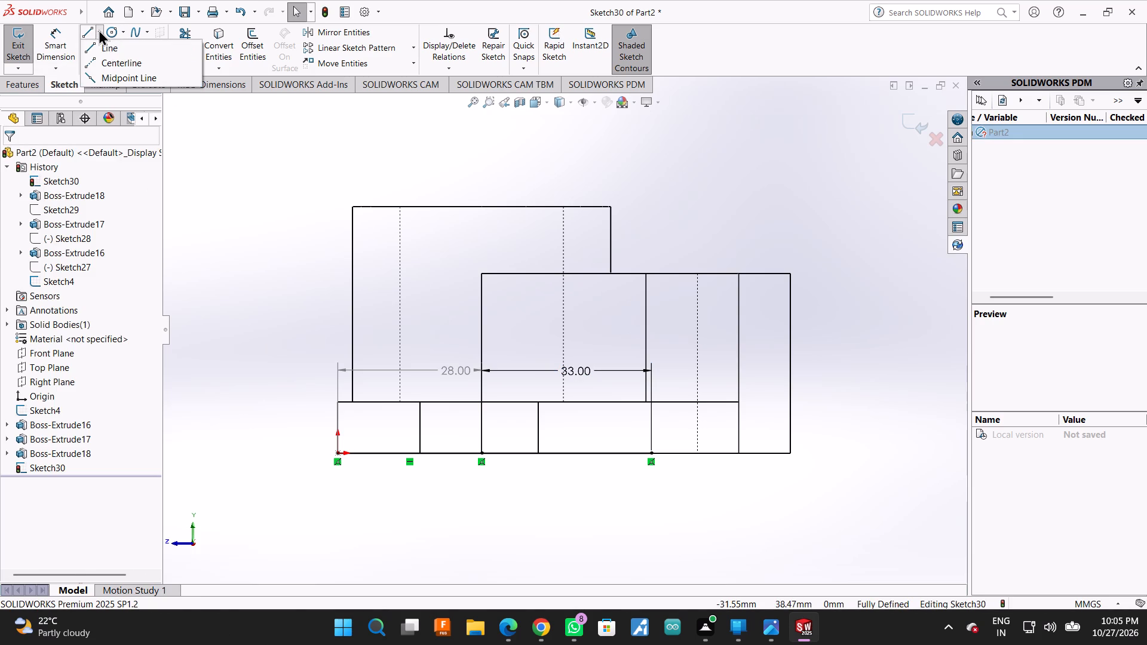
pyautogui.click(103, 61)
pyautogui.scroll(2, 472, 287)
pyautogui.scroll(-1, 517, 402)
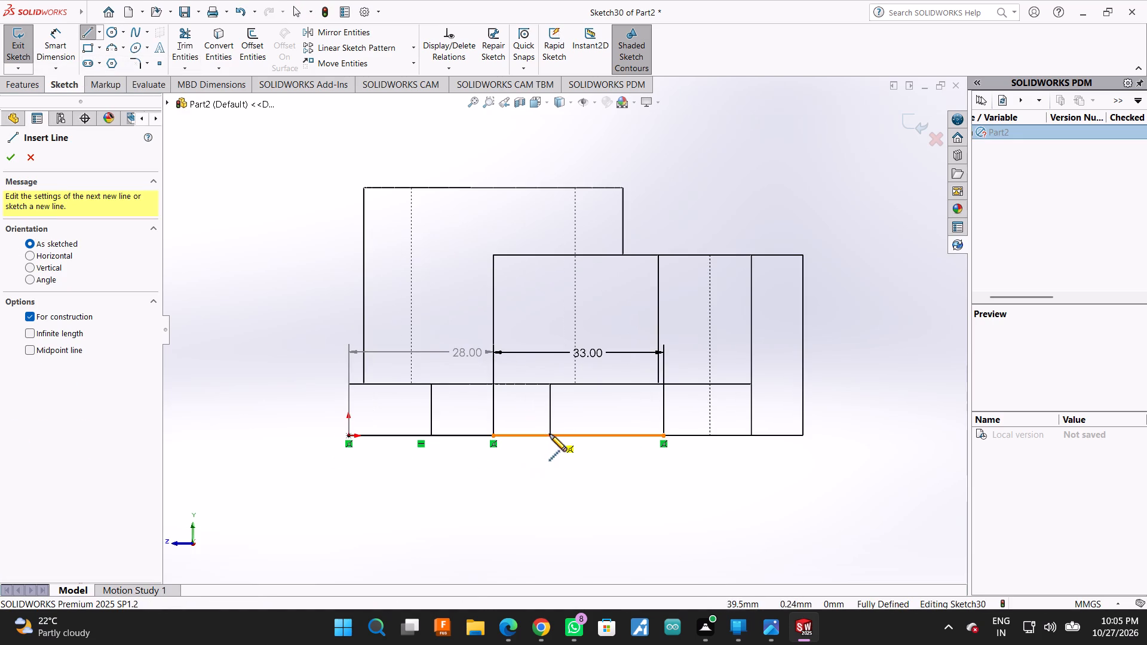
pyautogui.click(492, 435)
pyautogui.scroll(3, 517, 415)
pyautogui.scroll(3, 514, 367)
pyautogui.scroll(2, 517, 471)
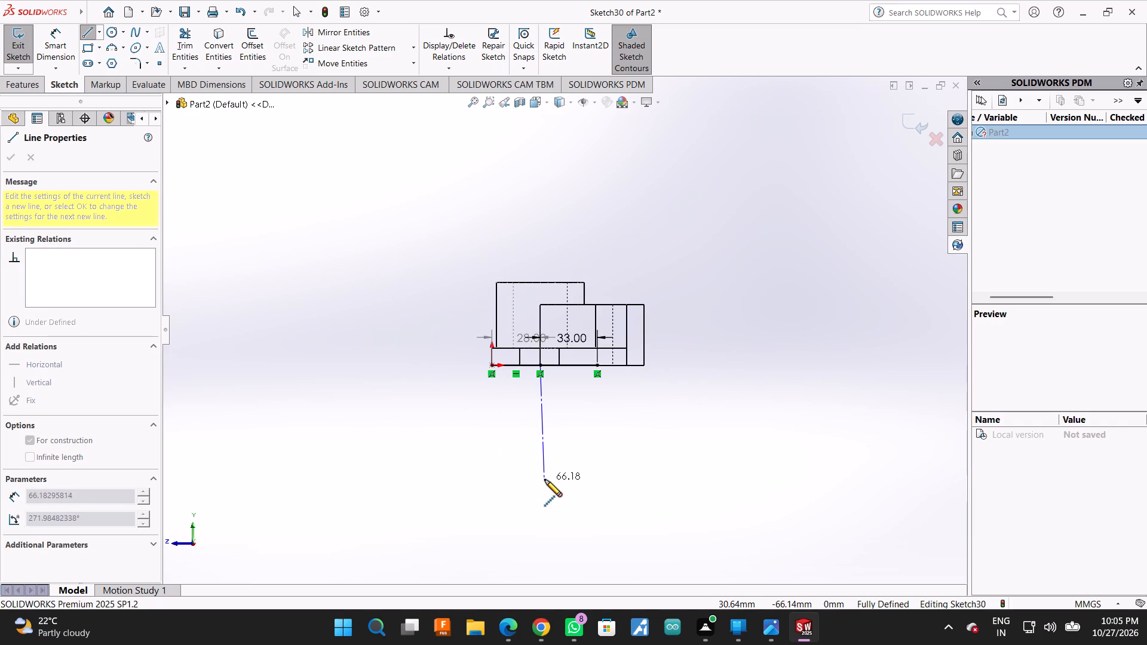
pyautogui.scroll(-3, 545, 480)
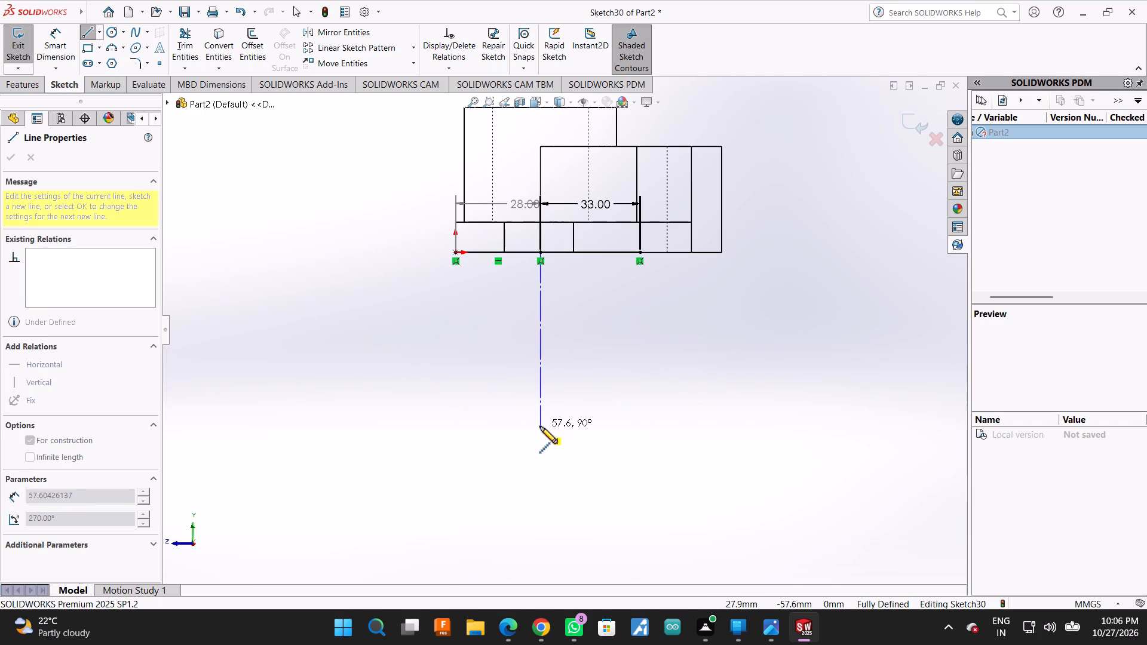
pyautogui.click(540, 426)
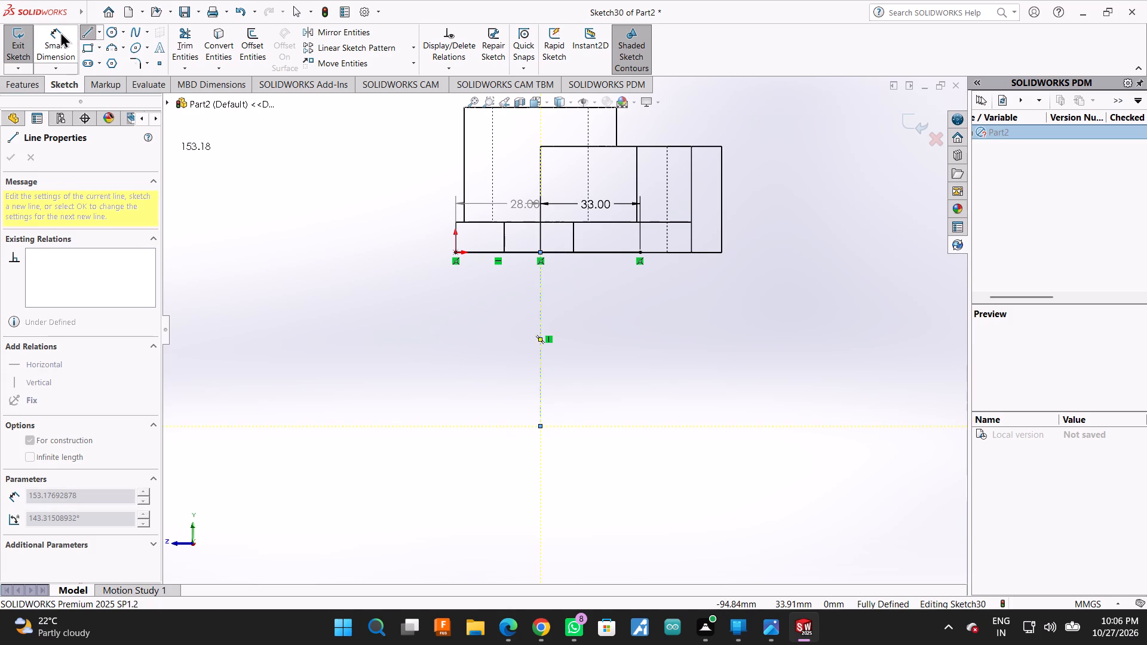
# Set the vertical centerline's length to 56 mm.
pyautogui.click(60, 32)
pyautogui.click(539, 328)
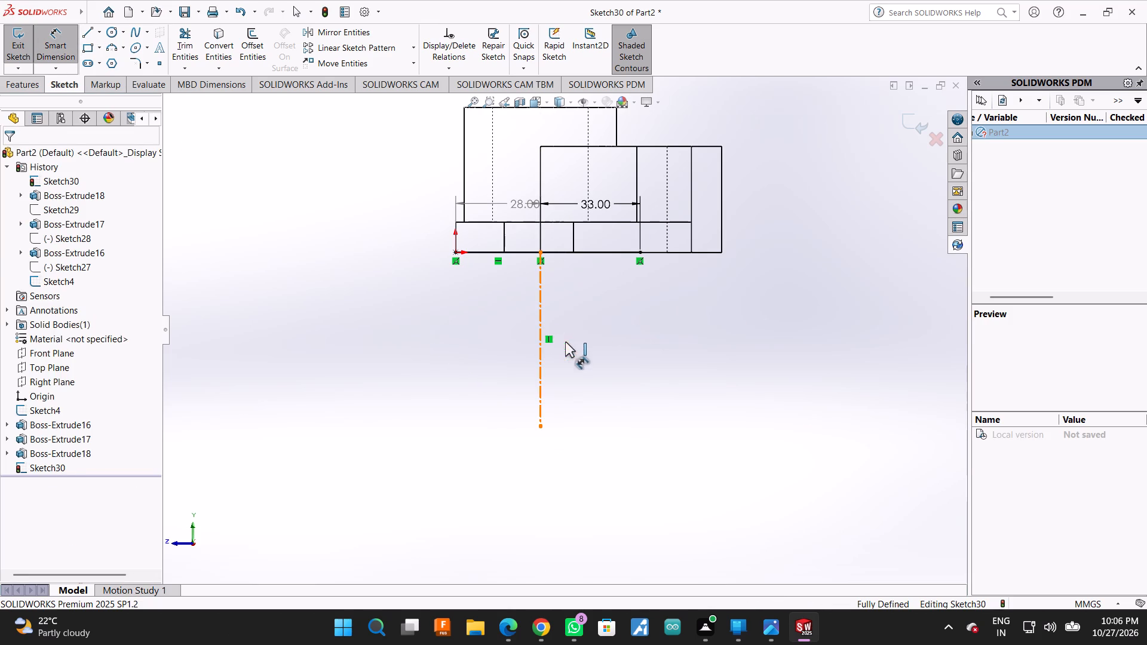
pyautogui.click(783, 333)
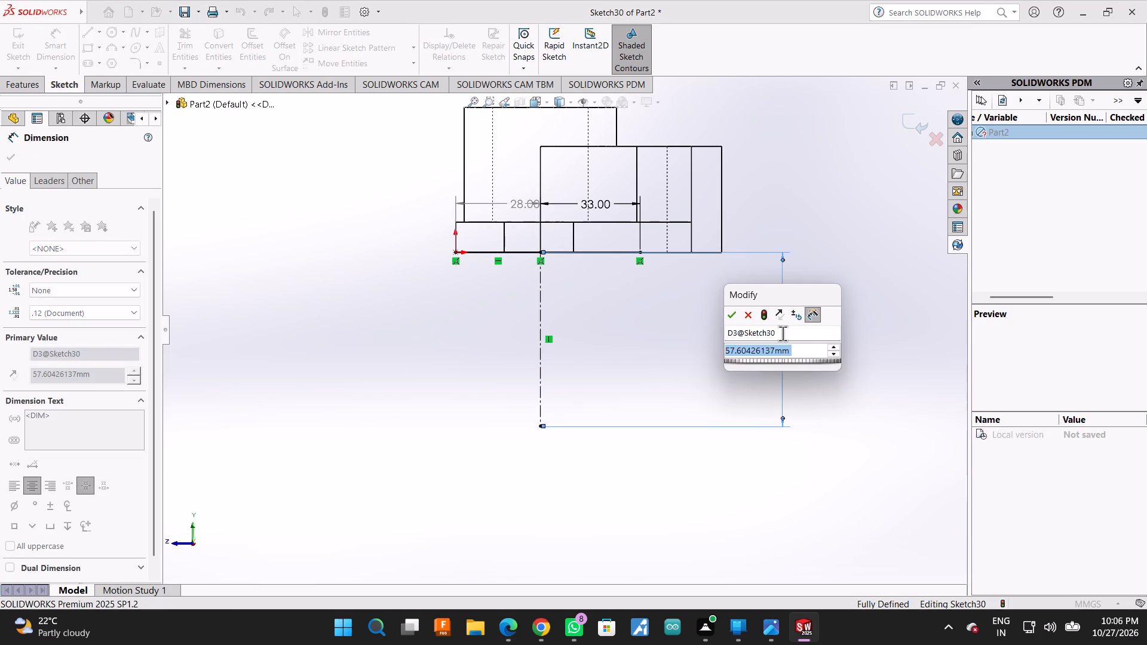
pyautogui.write('56')
pyautogui.press('Return')
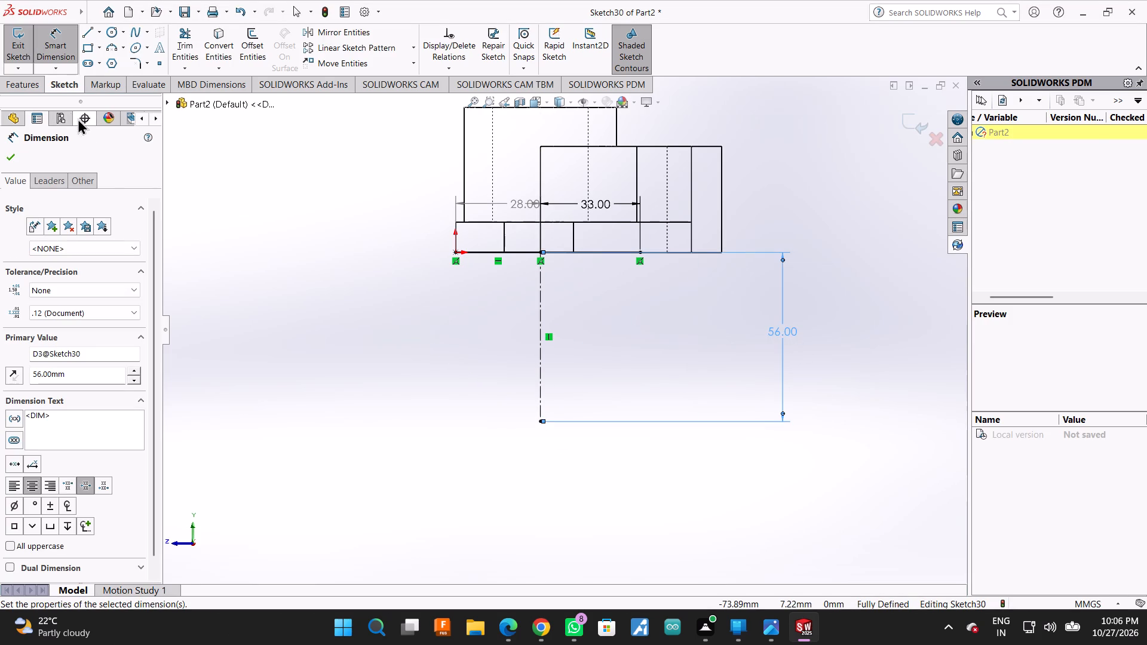
pyautogui.click(11, 163)
# Sketch two concentric circles centred on the centerline's lower end, with radii of about 24 mm and 13 mm.
pyautogui.click(114, 32)
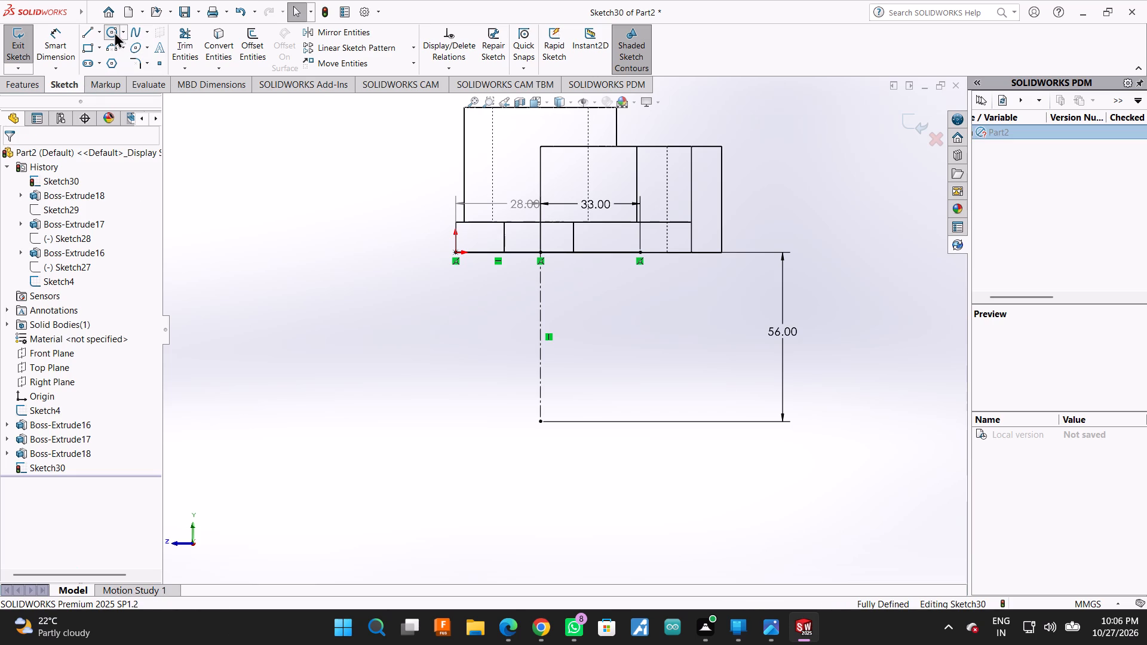
pyautogui.click(539, 423)
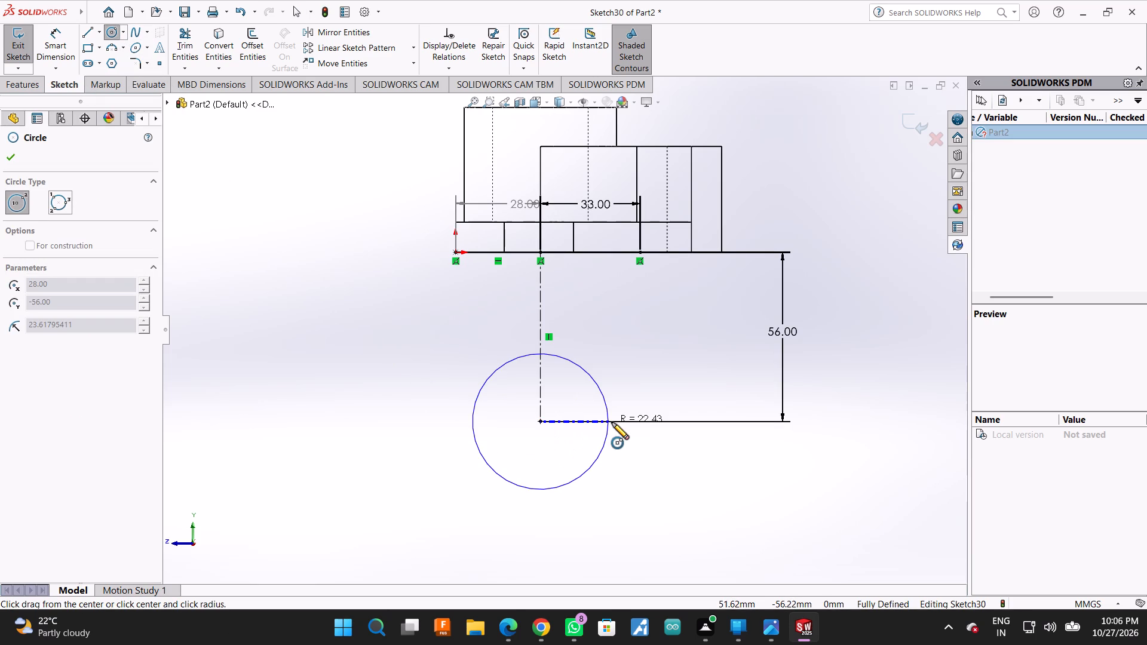
pyautogui.click(612, 422)
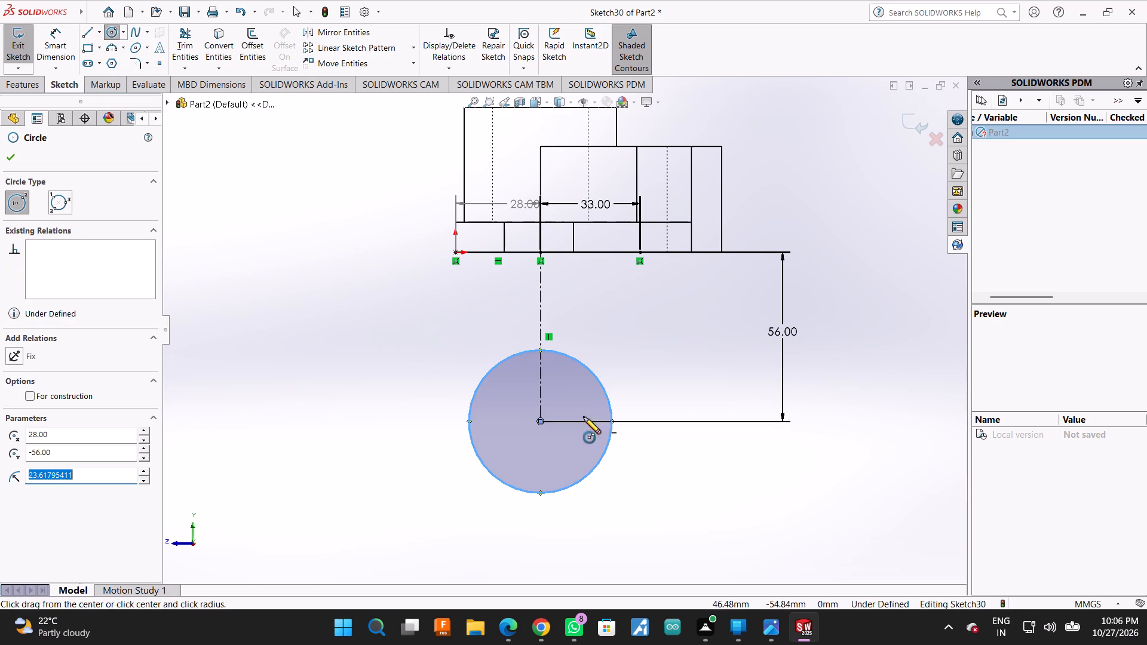
pyautogui.click(537, 423)
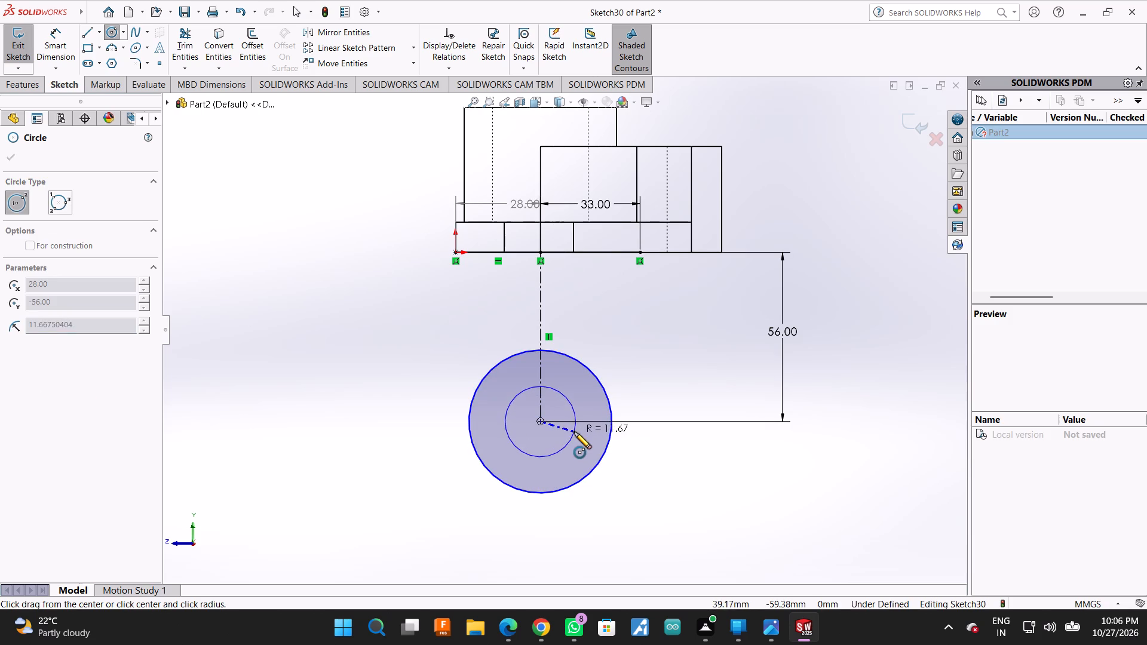
pyautogui.click(580, 423)
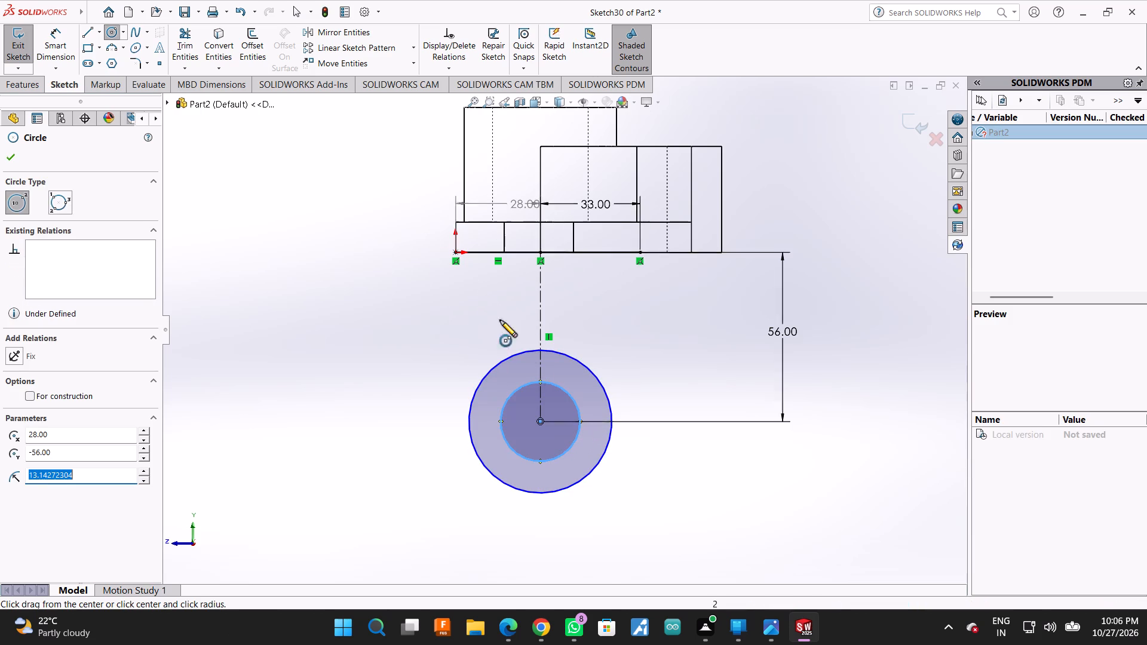
# Set the outer circle's diameter to 38 mm and the inner circle's diameter to 20 mm.
pyautogui.click(60, 32)
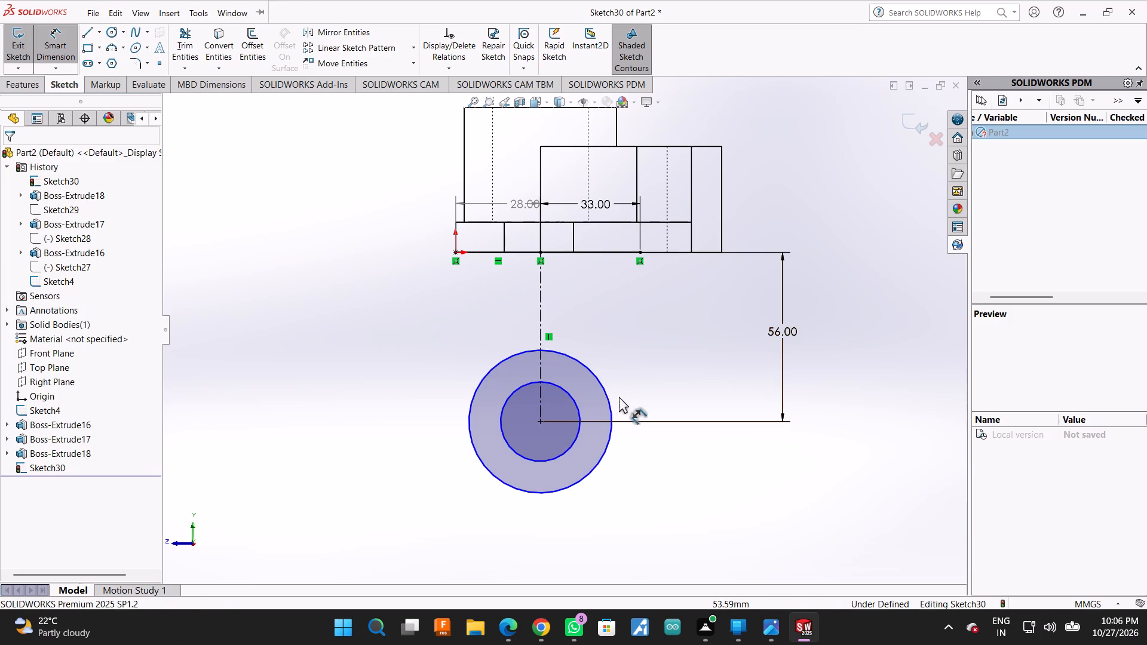
pyautogui.click(609, 407)
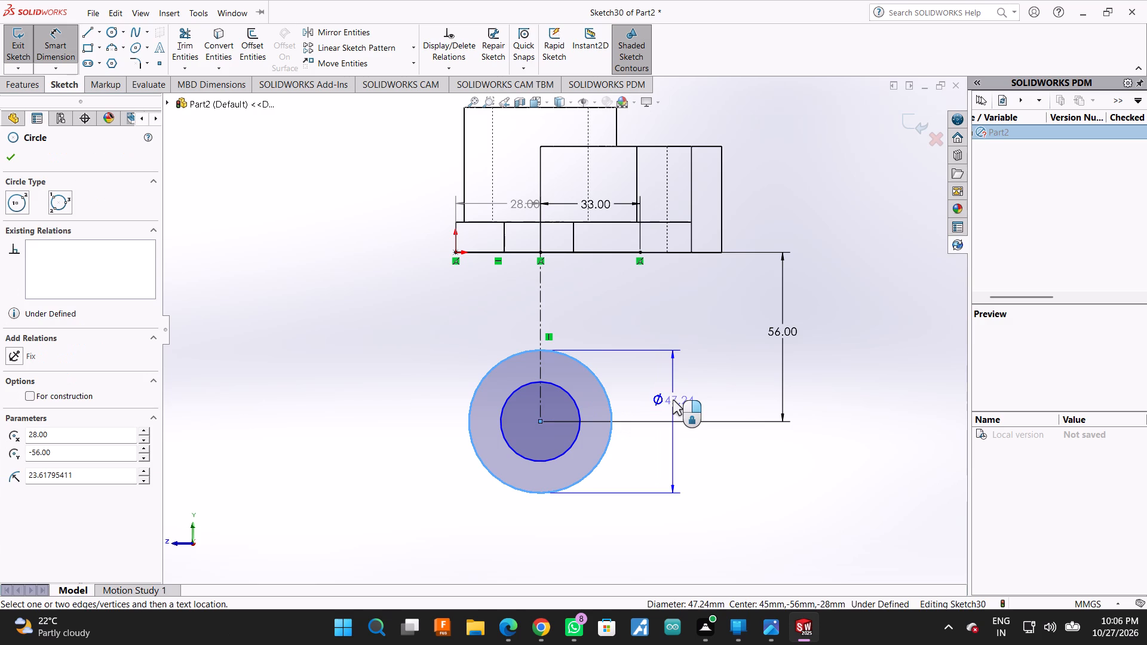
pyautogui.click(673, 400)
pyautogui.write('38')
pyautogui.press('Return')
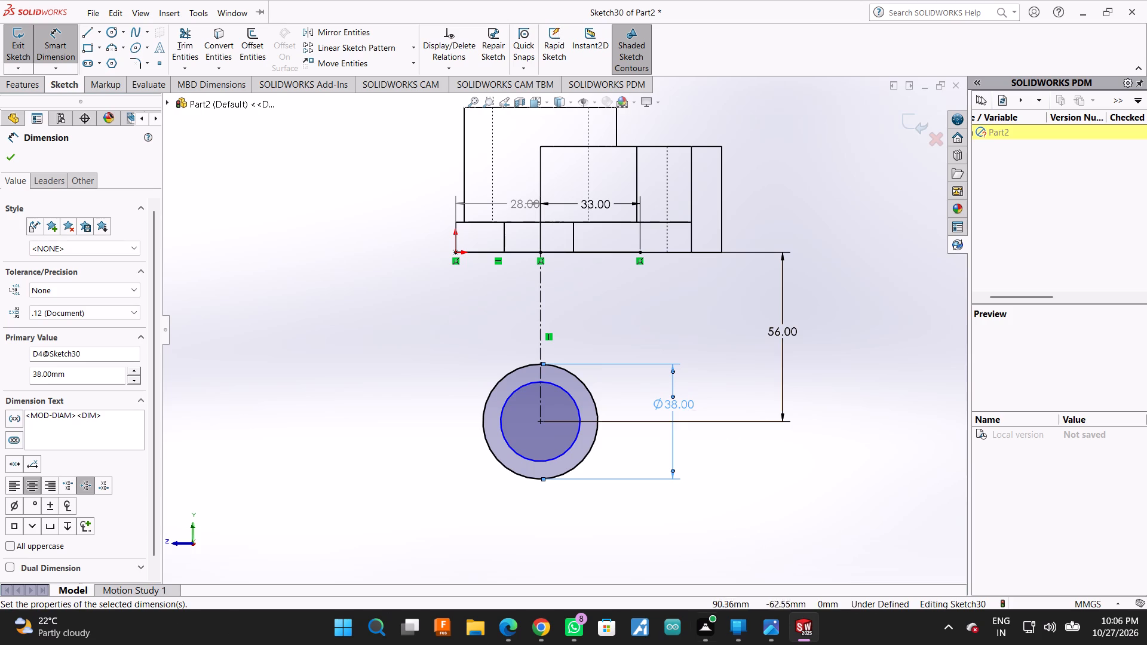
pyautogui.click(576, 410)
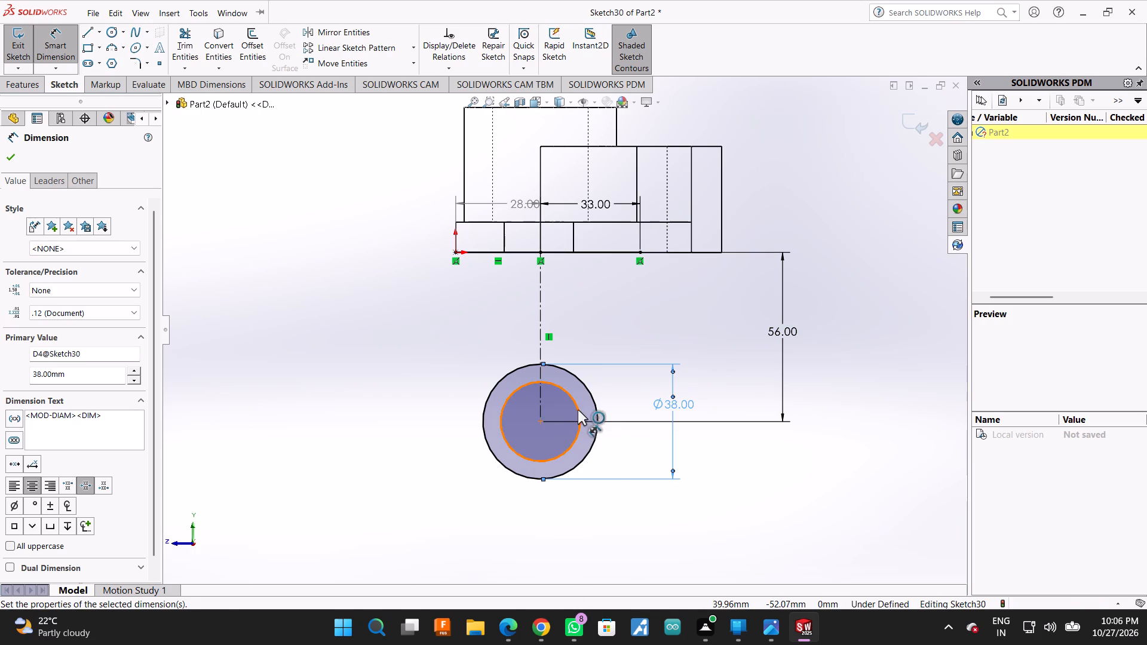
pyautogui.click(740, 473)
pyautogui.write('20')
pyautogui.press('Return')
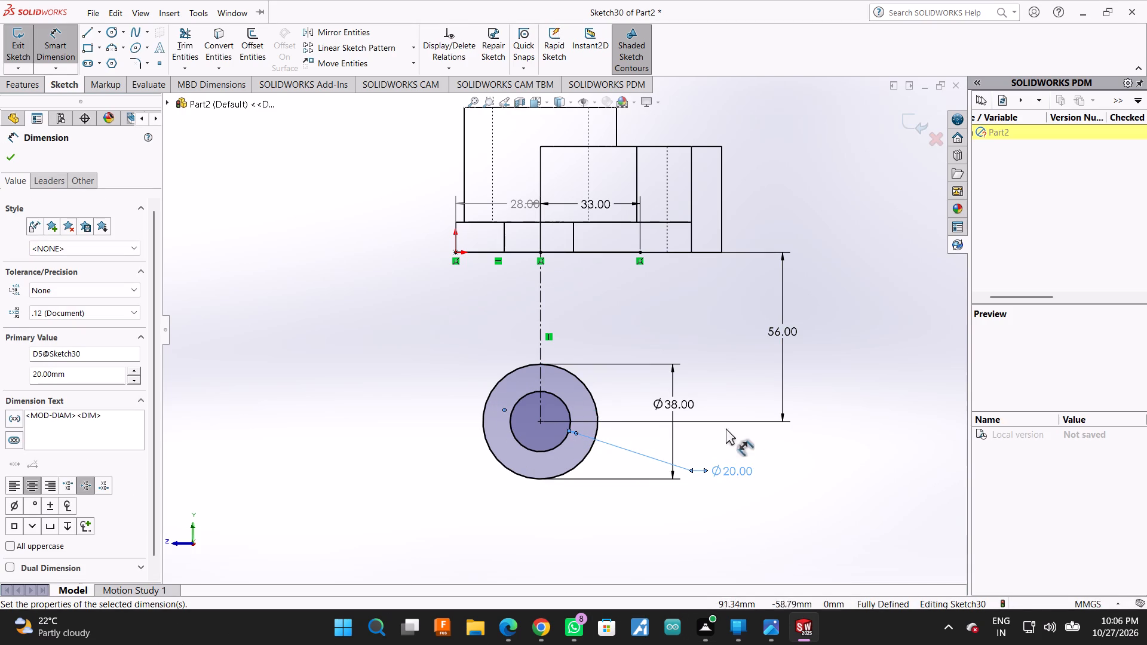
pyautogui.click(8, 158)
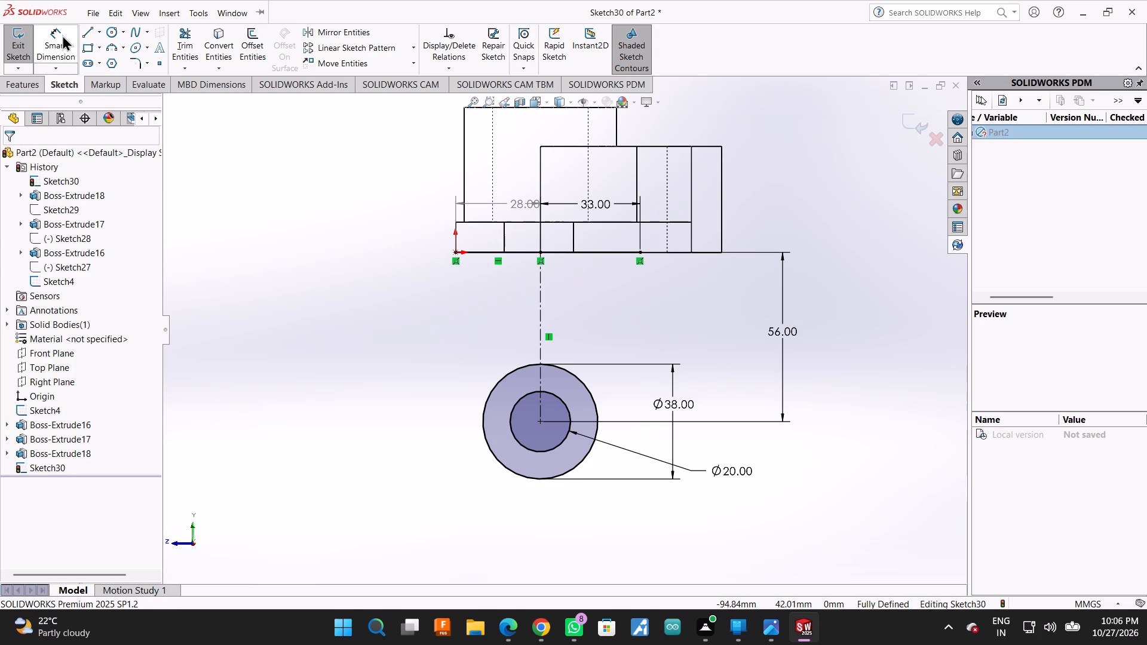
# Draw a slanted line about 50 mm long from the origin to the near side of the 38 mm circle.
pyautogui.click(82, 32)
pyautogui.scroll(-3, 410, 318)
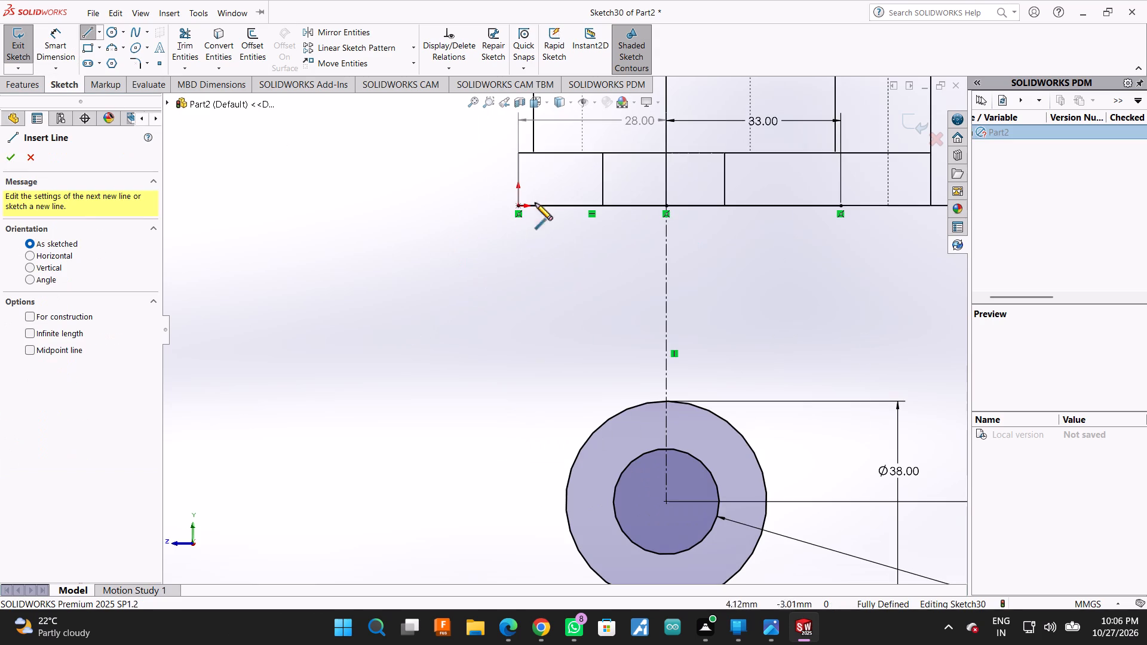
pyautogui.click(518, 205)
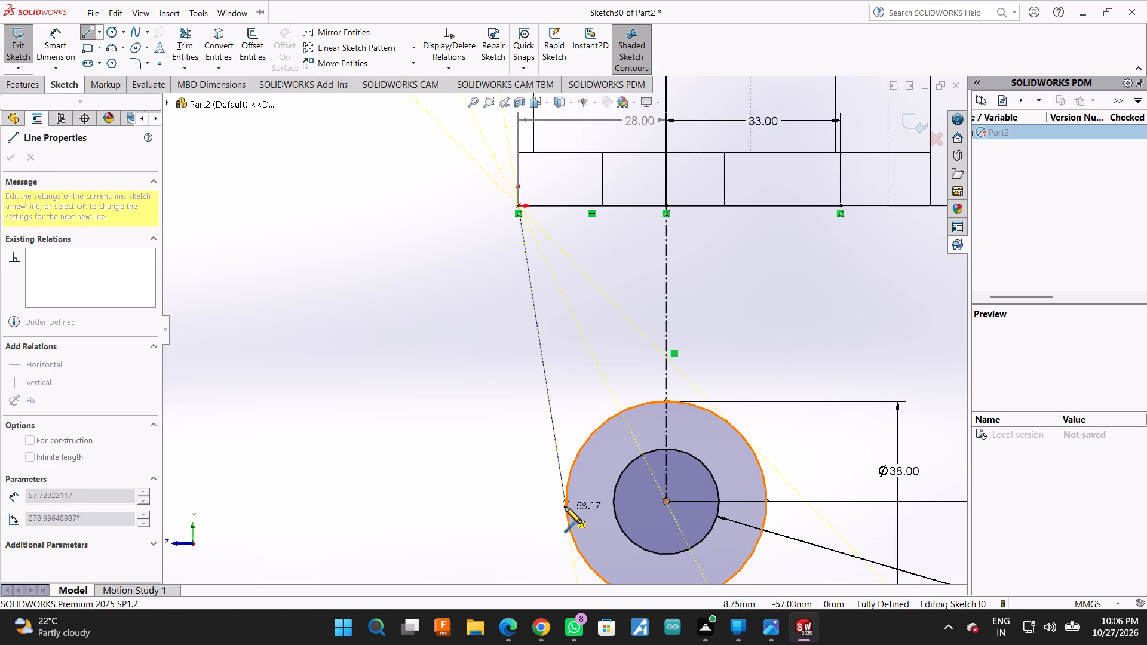
pyautogui.click(572, 467)
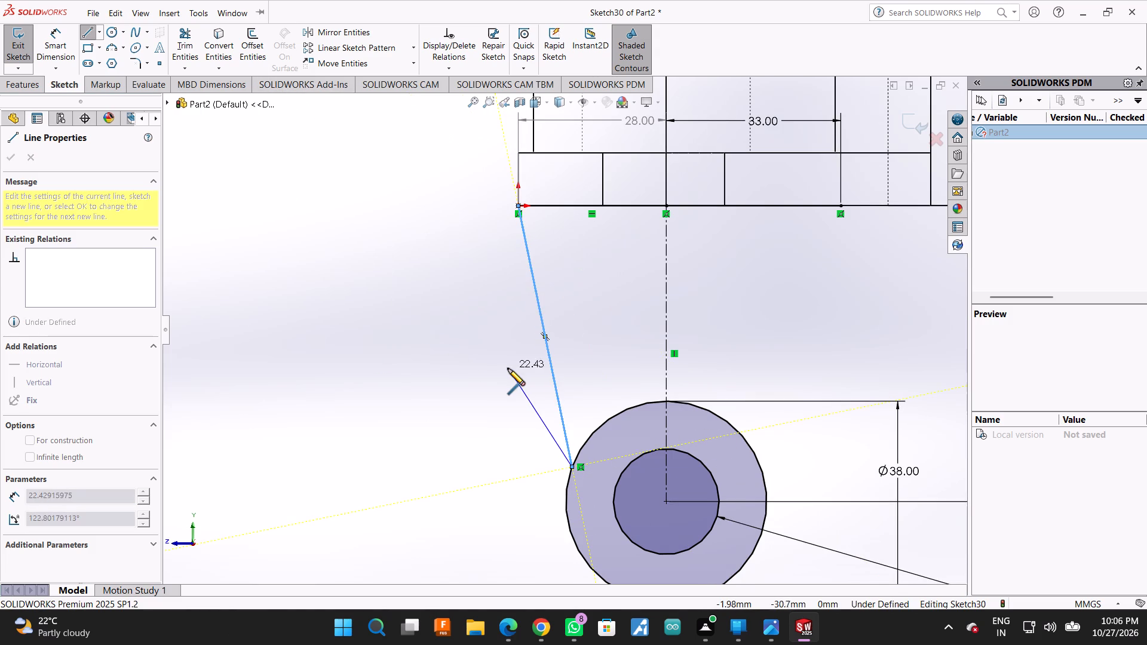
pyautogui.press('Escape')
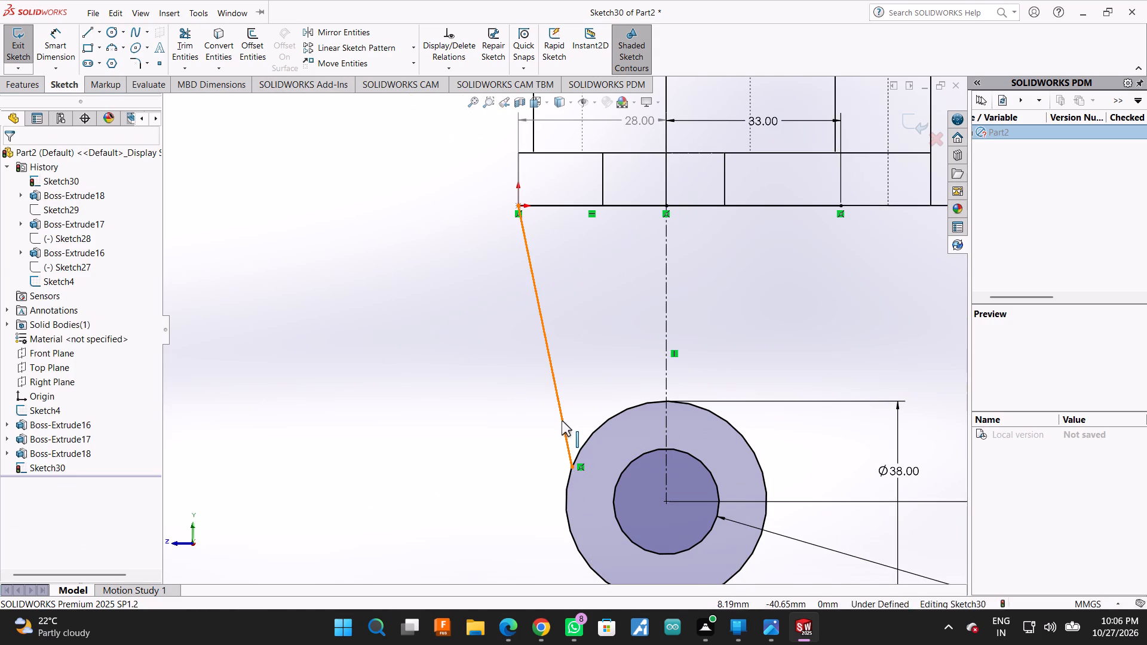
# Make the slanted line from the origin tangent to the 38 mm circle.
pyautogui.click(562, 420)
pyautogui.keyDown('ctrl'); pyautogui.click(586, 440); pyautogui.keyUp('ctrl')
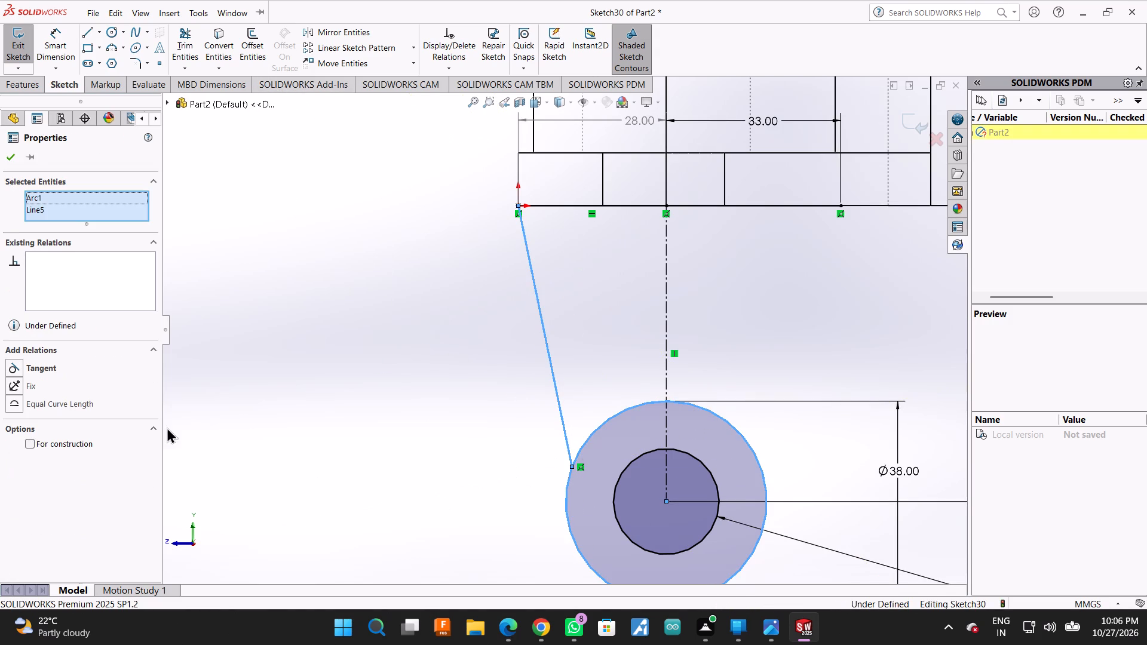
pyautogui.click(27, 367)
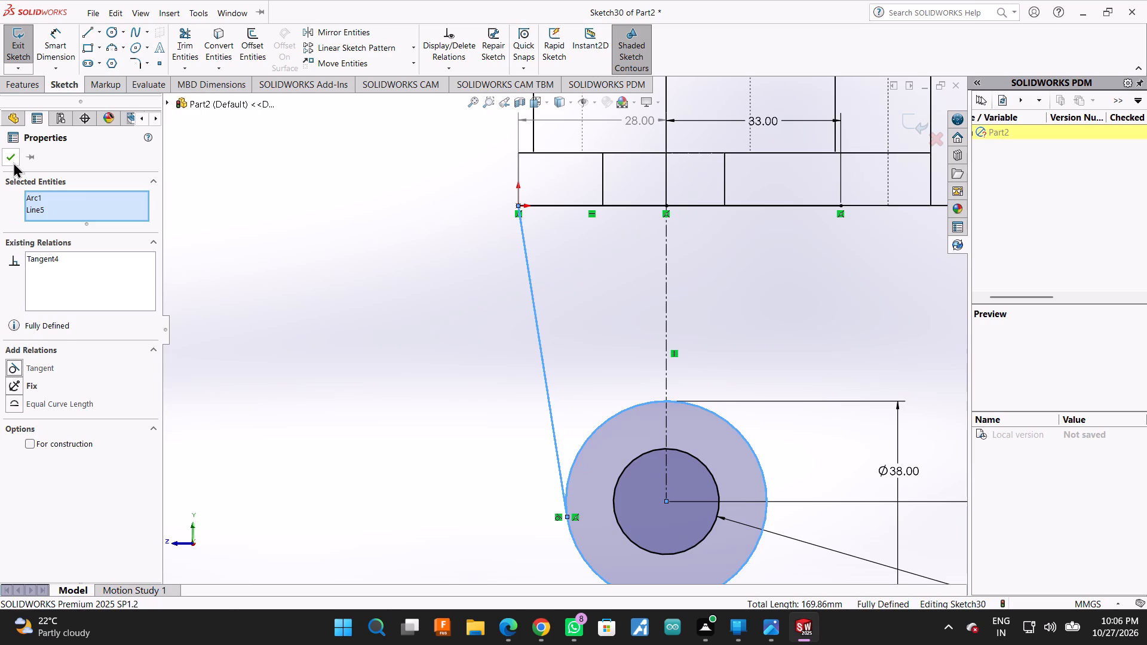
pyautogui.click(13, 162)
# Draw a second slanted line from the far end of the 33 mm segment down to the opposite side of the 38 mm circle.
pyautogui.scroll(2, 507, 358)
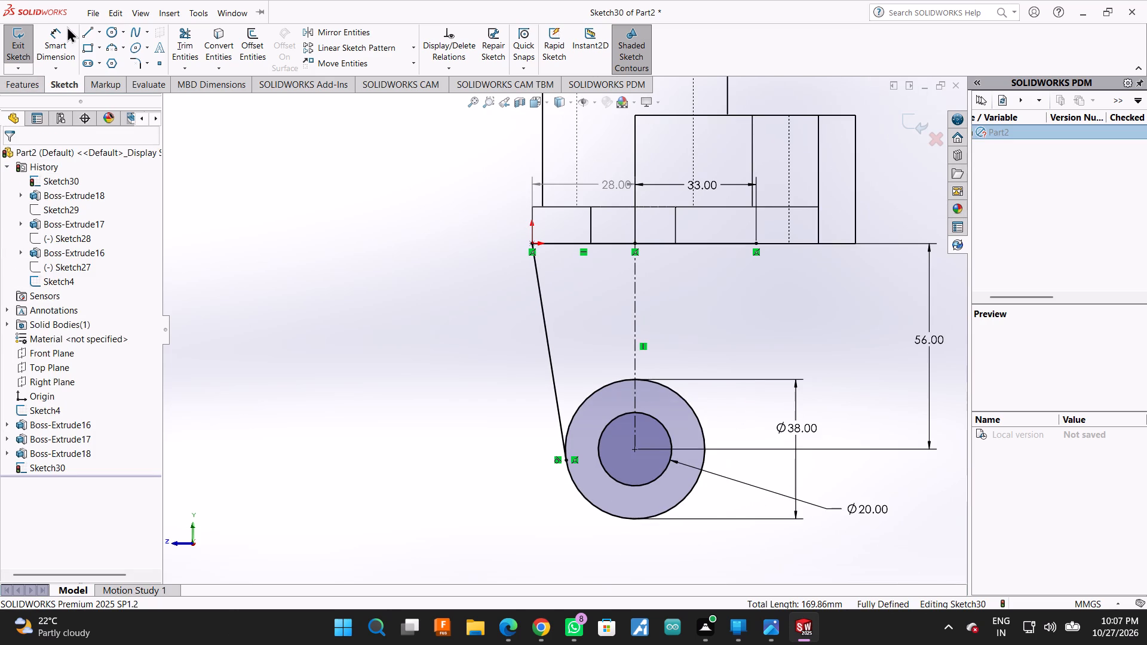
pyautogui.click(81, 32)
pyautogui.scroll(-1, 809, 258)
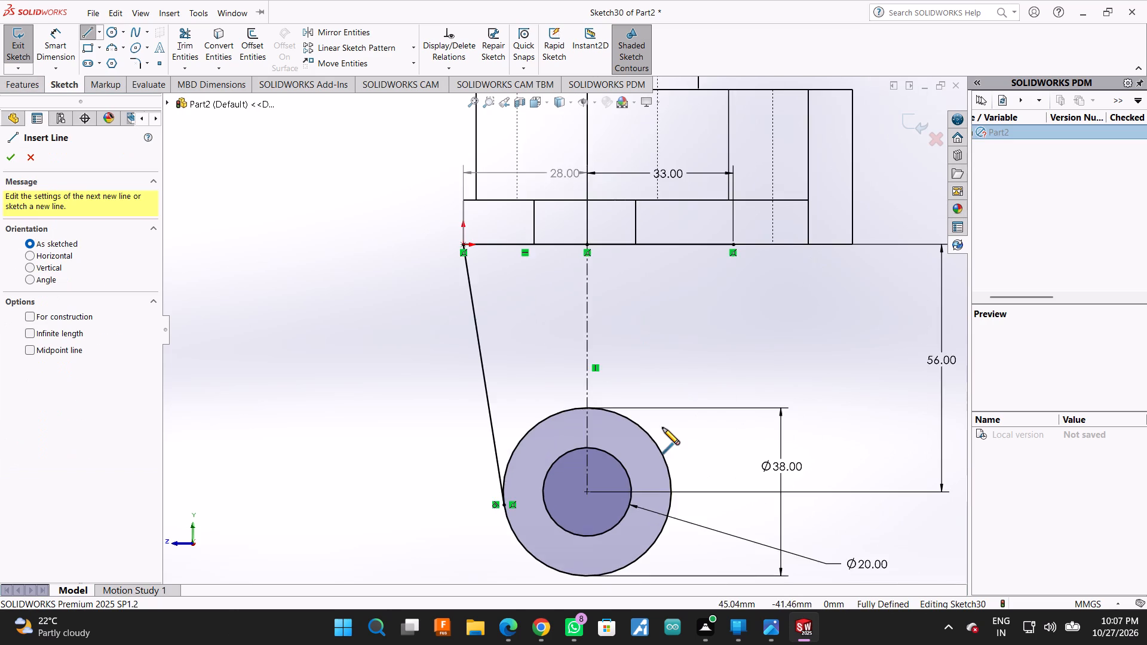
pyautogui.scroll(-2, 663, 429)
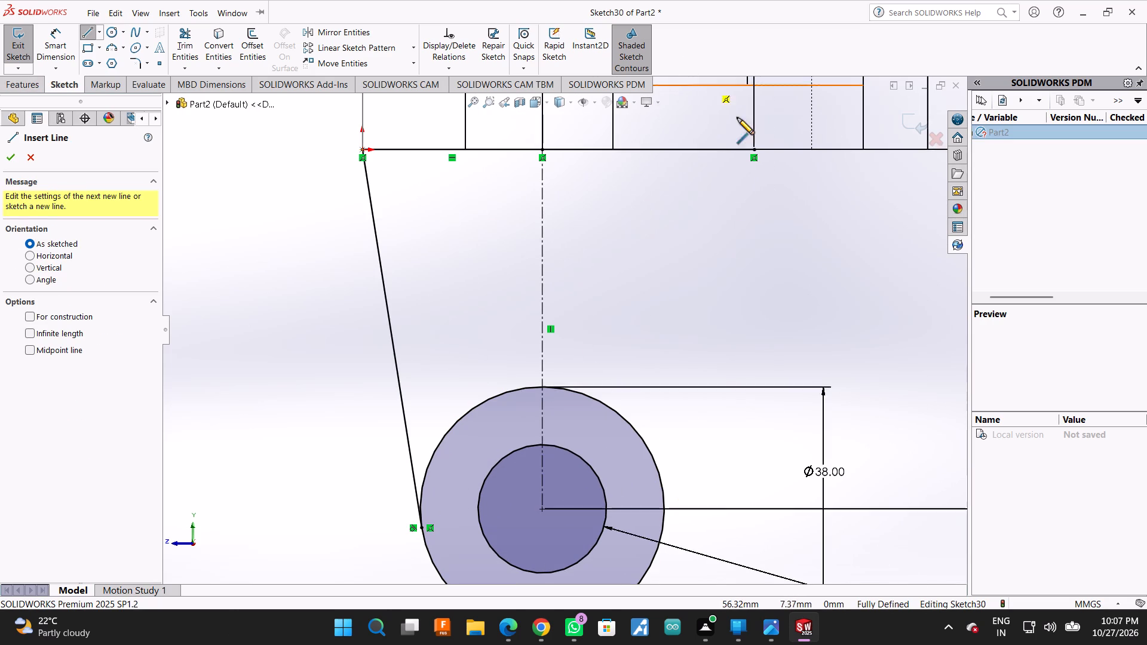
pyautogui.click(755, 149)
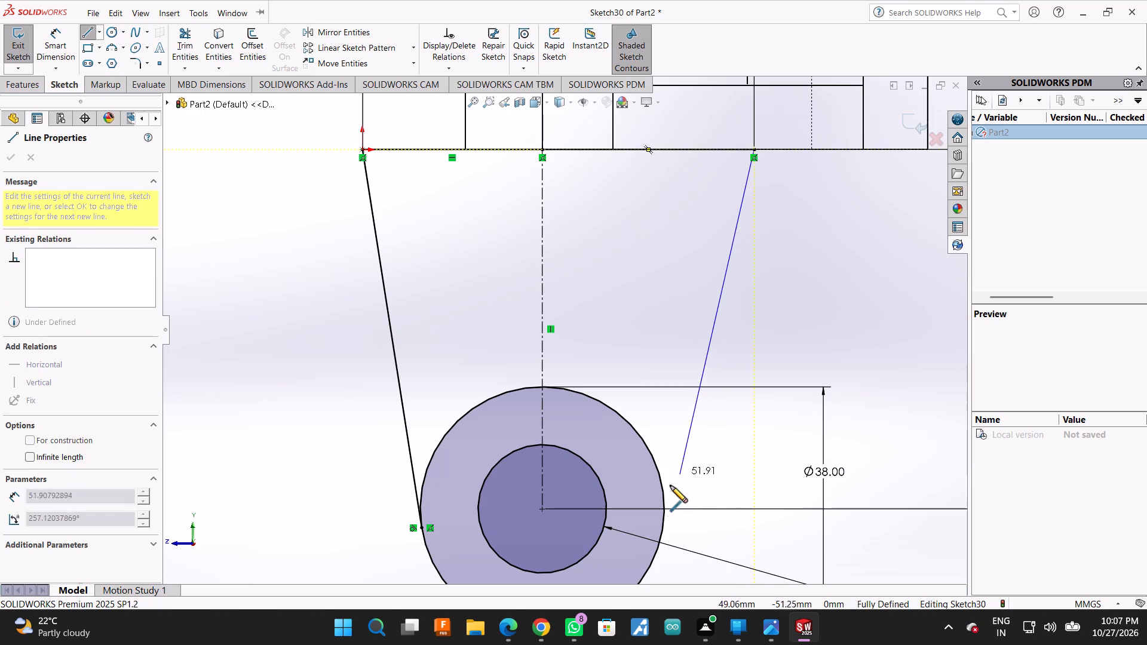
pyautogui.click(664, 491)
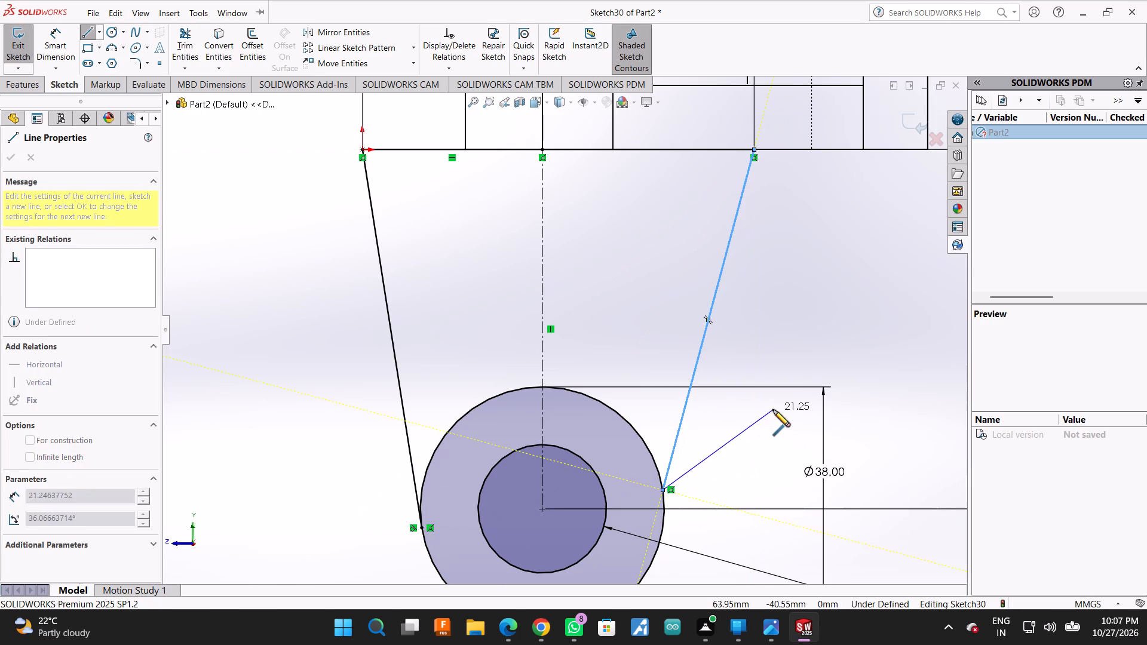
pyautogui.press('Escape')
# Make the second slanted line tangent to the 38 mm circle.
pyautogui.click(698, 361)
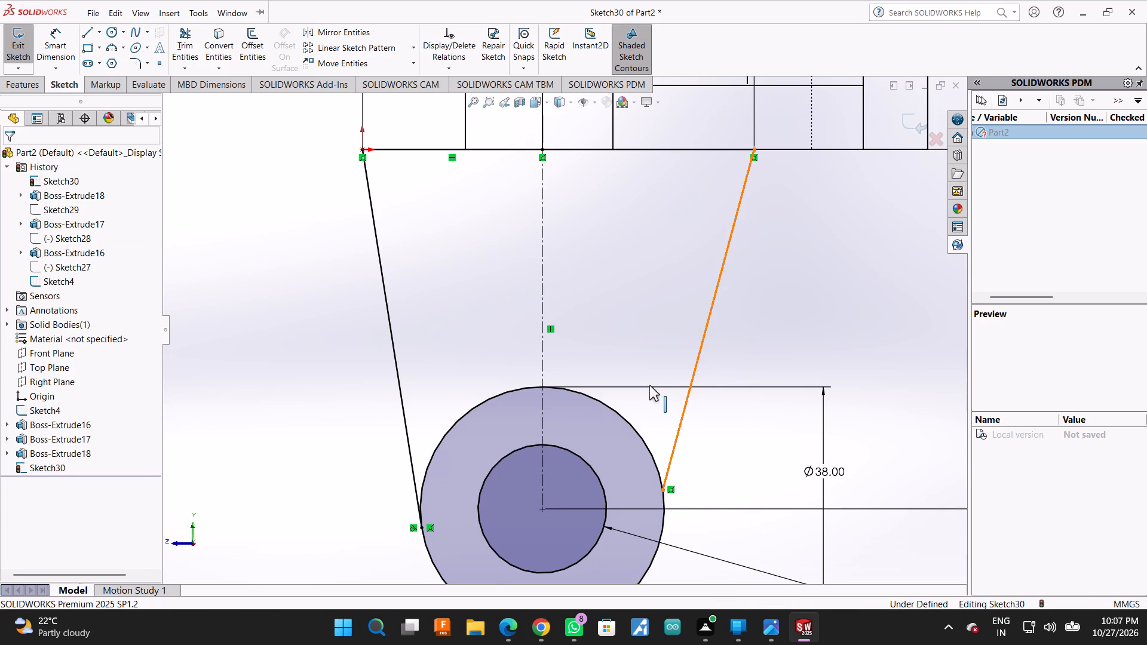
pyautogui.keyDown('ctrl'); pyautogui.click(628, 424); pyautogui.keyUp('ctrl')
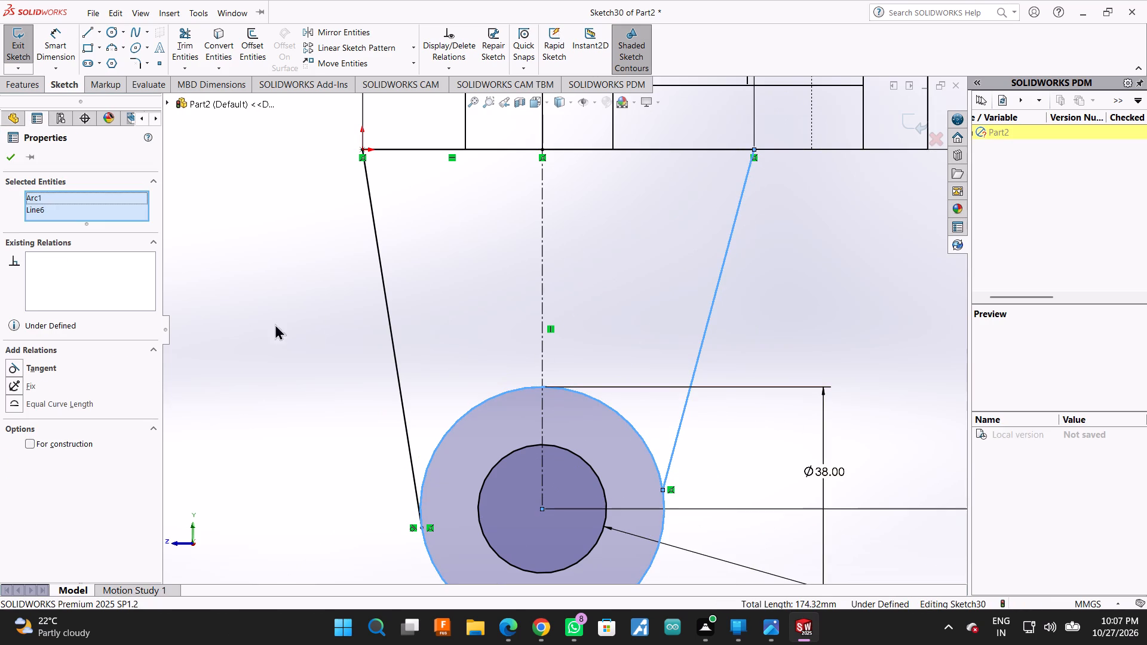
pyautogui.click(42, 364)
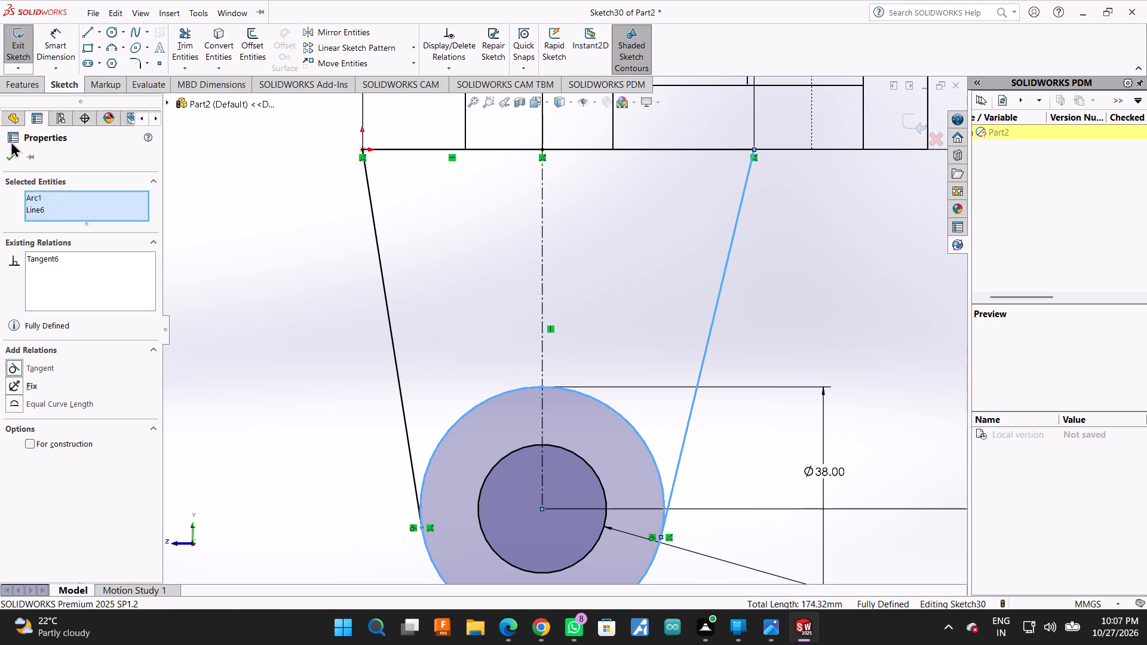
pyautogui.click(11, 155)
# Draw a horizontal line about 27 mm long from the second slanted line's upper end along the bottom edge to the body's outer corner.
pyautogui.scroll(1, 640, 435)
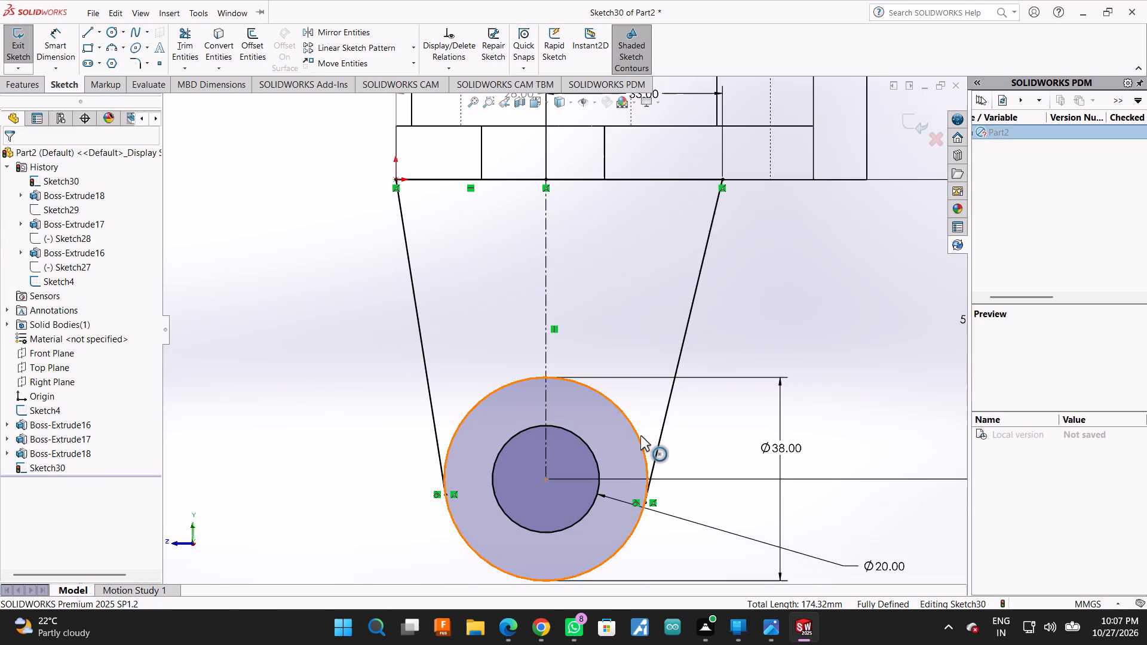
pyautogui.scroll(1, 640, 435)
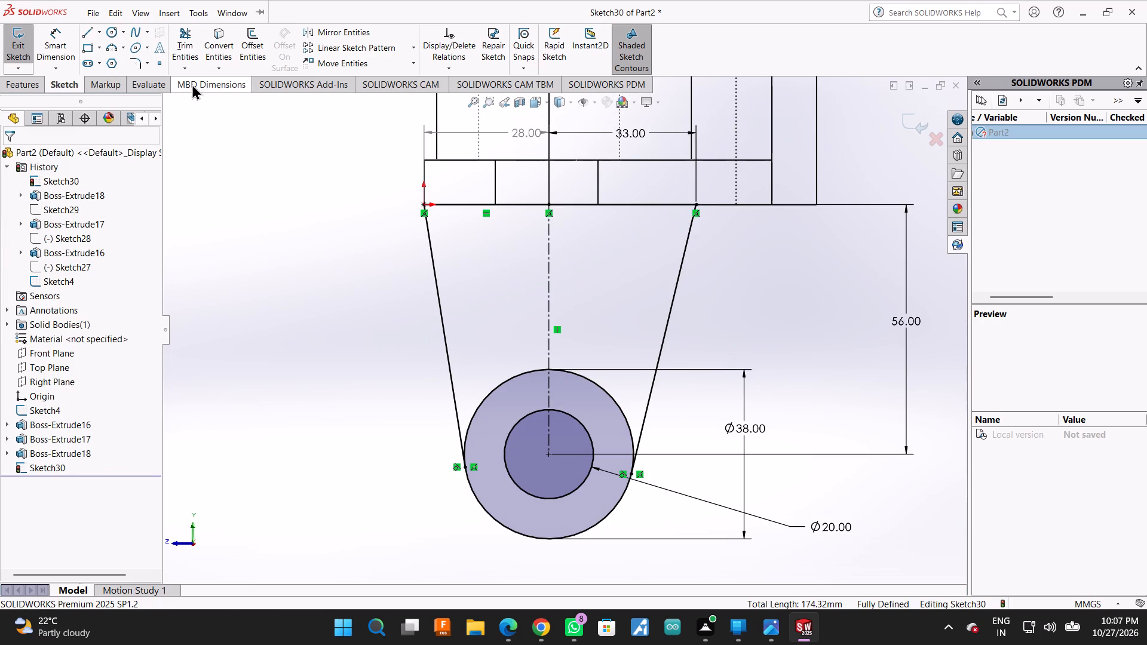
pyautogui.click(85, 33)
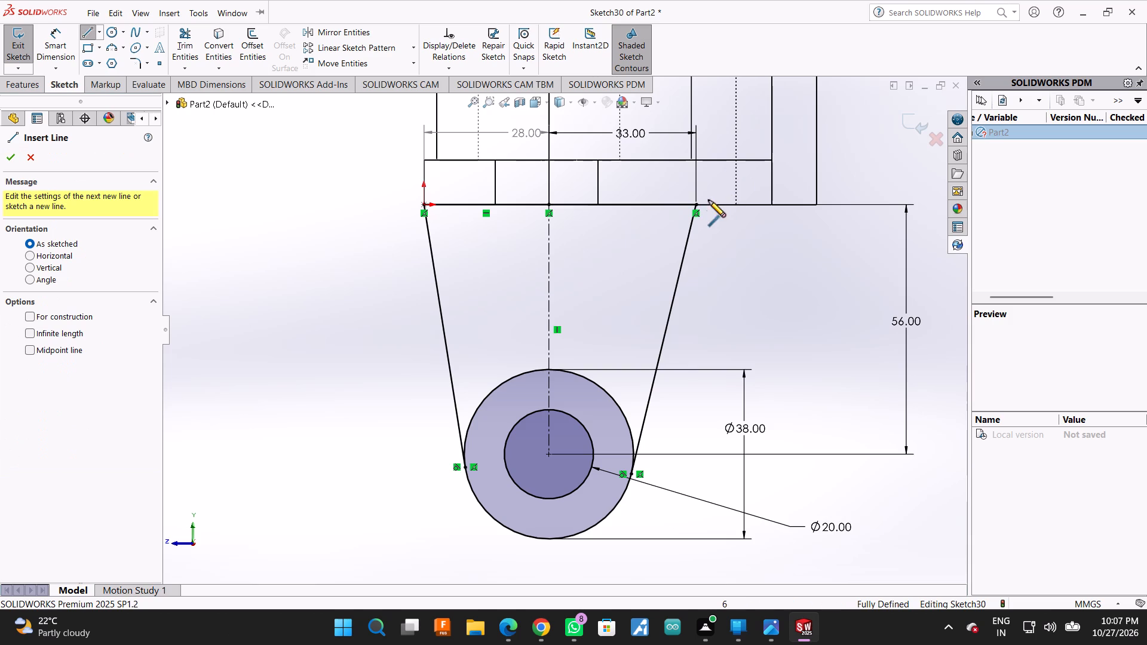
pyautogui.click(694, 204)
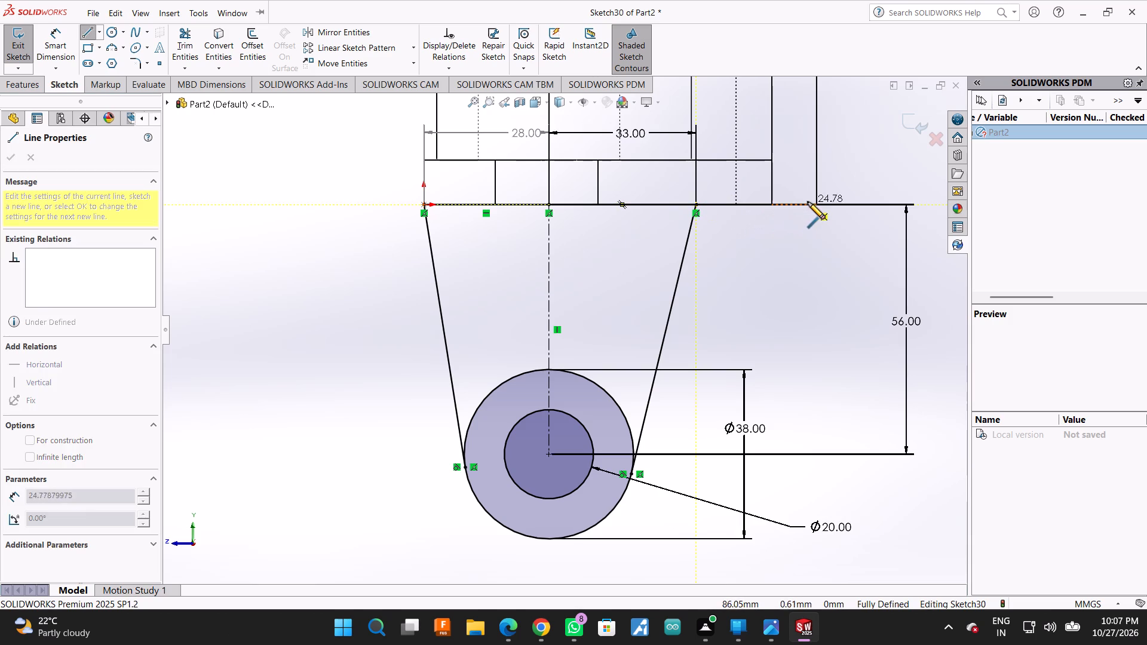
pyautogui.click(815, 204)
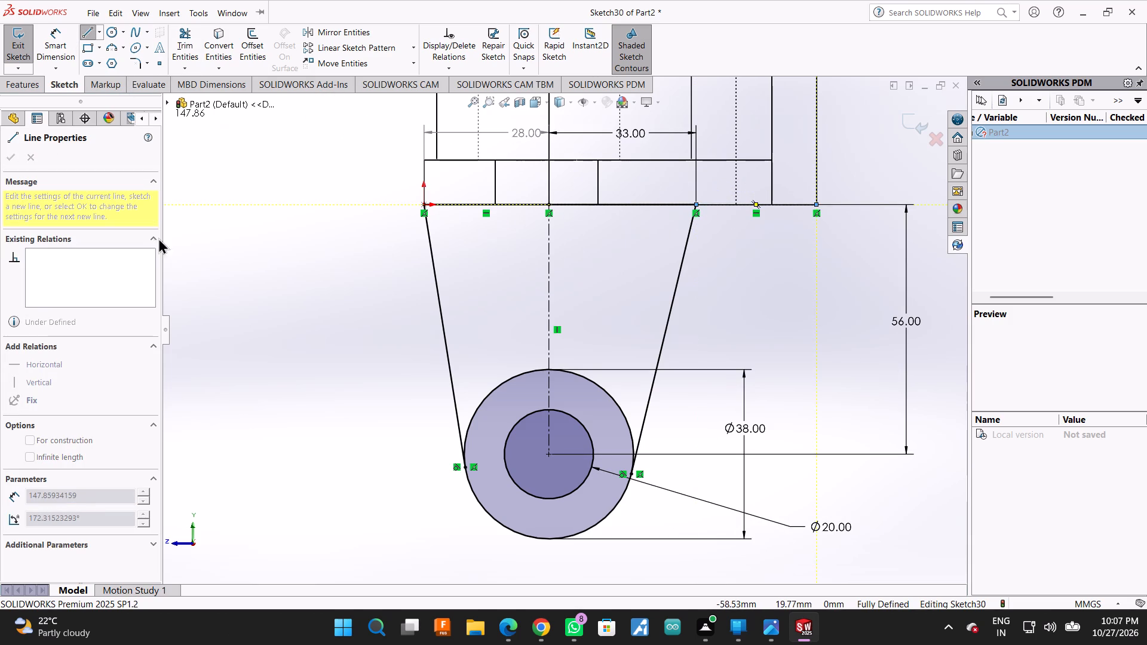
pyautogui.press('Escape')
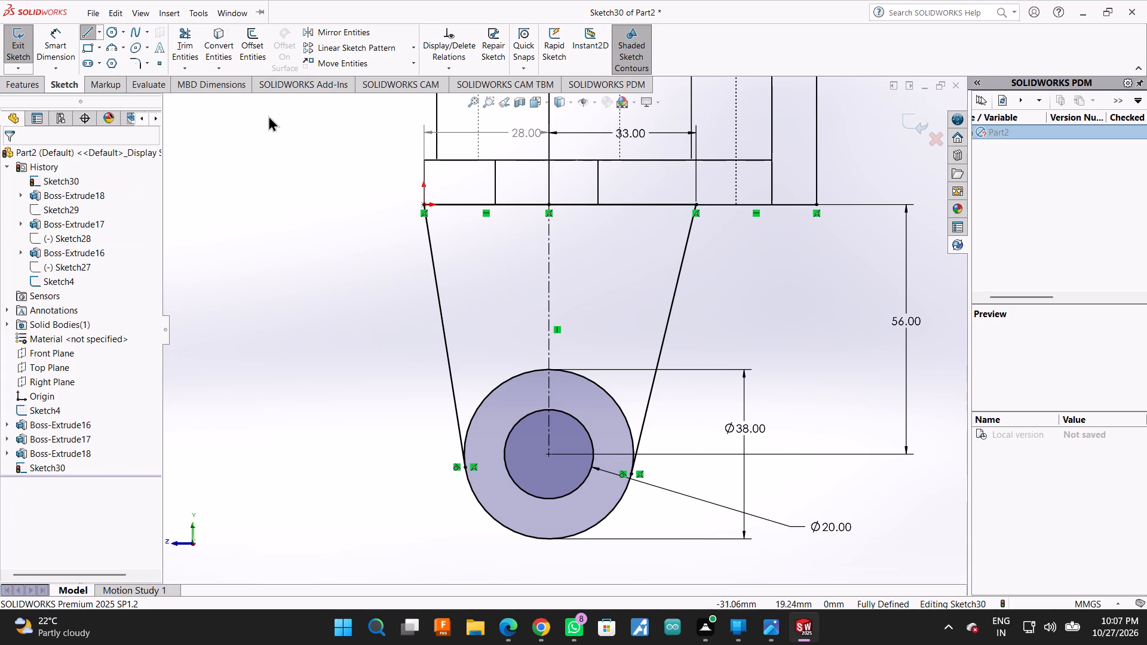
# Add a 25 mm radius sketch fillet between the second slanted line and the 27 mm horizontal line.
pyautogui.click(137, 60)
pyautogui.scroll(-3, 757, 259)
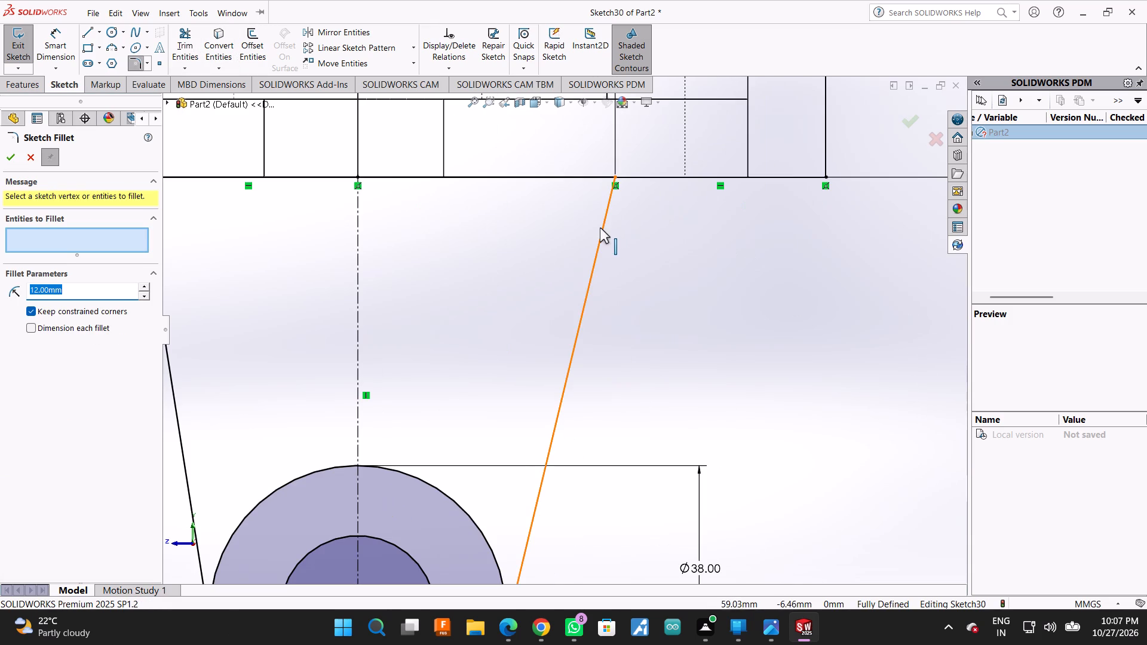
pyautogui.click(600, 228)
pyautogui.doubleClick(659, 180)
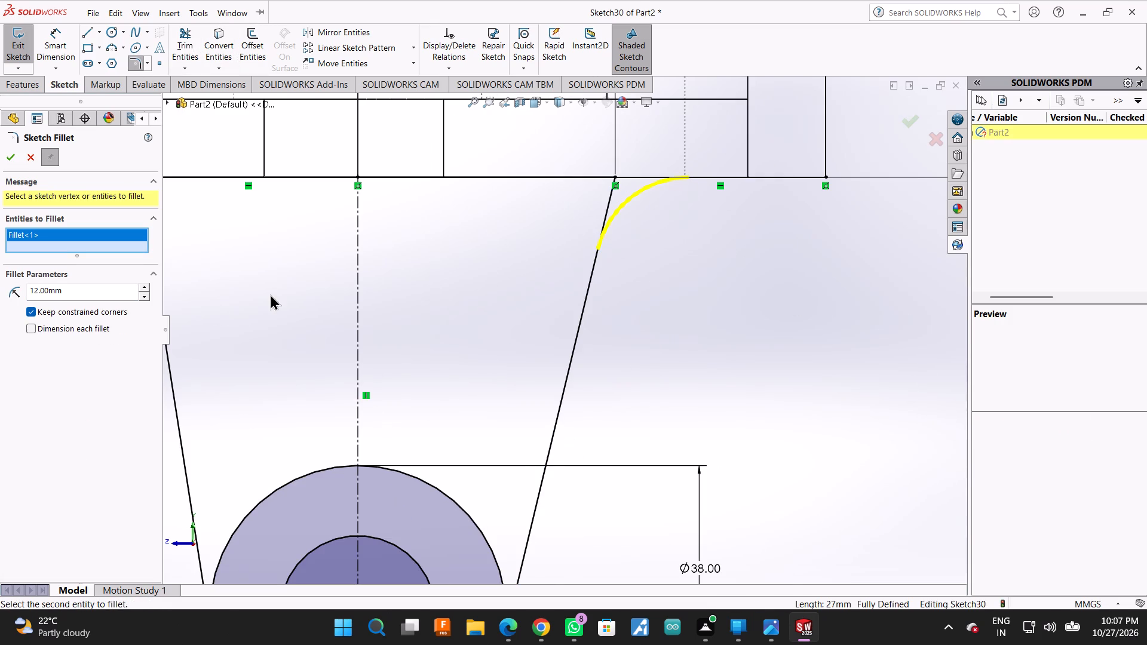
pyautogui.doubleClick(128, 294)
pyautogui.write('25')
pyautogui.press('Return')
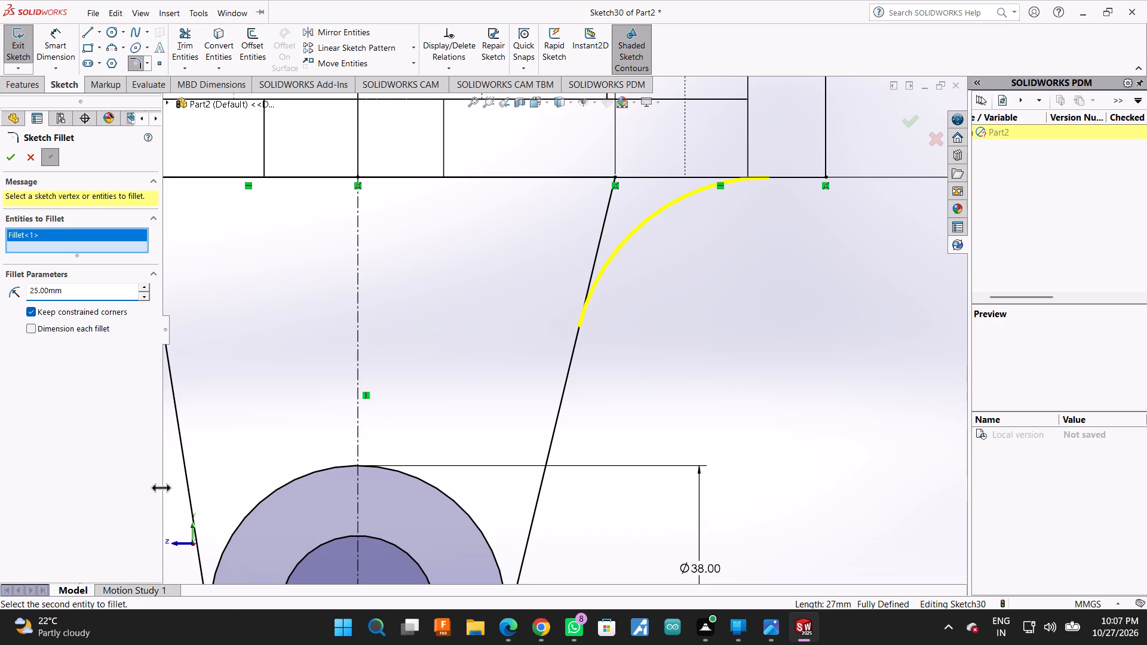
pyautogui.click(17, 158)
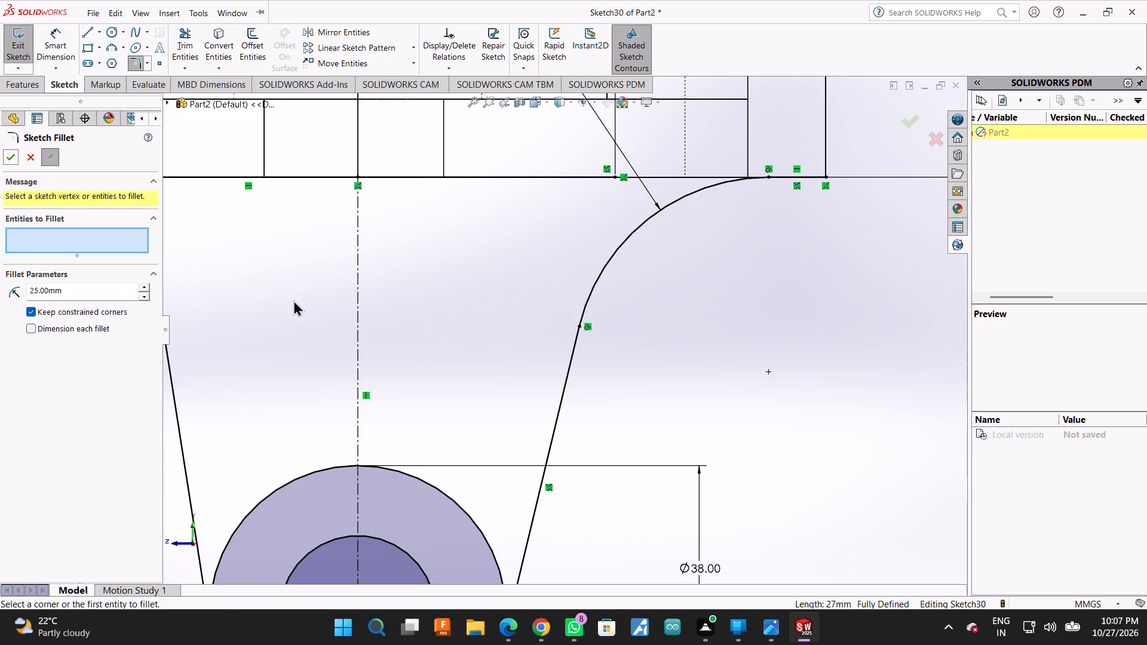
pyautogui.scroll(2, 385, 376)
pyautogui.scroll(-2, 381, 136)
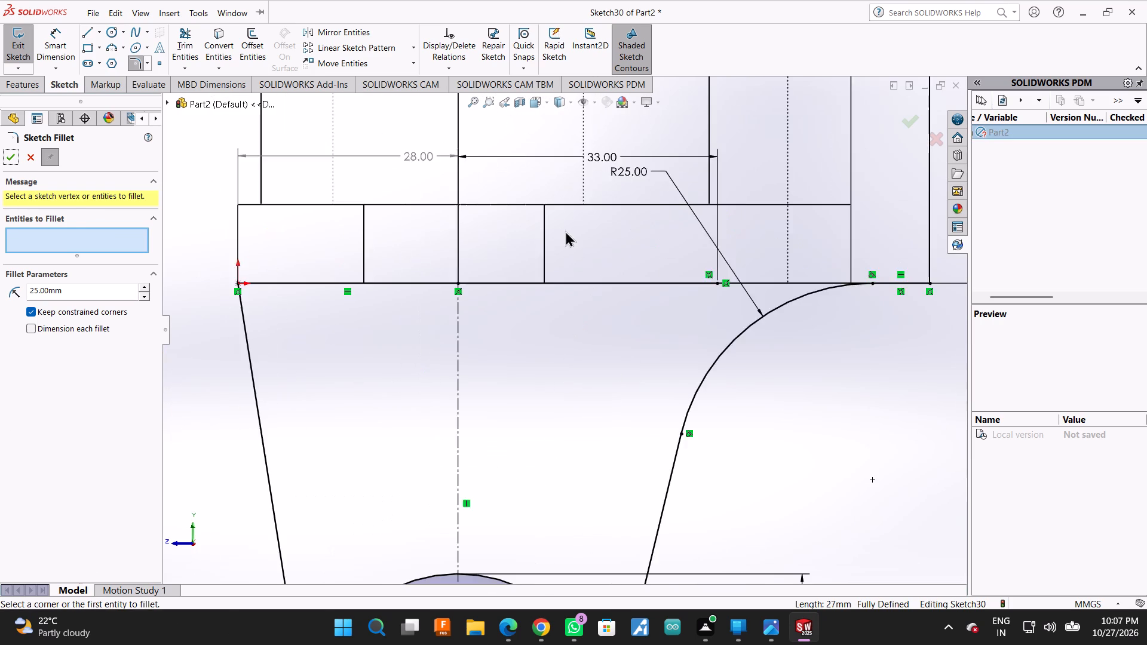
pyautogui.scroll(-1, 565, 231)
pyautogui.click(0, 160)
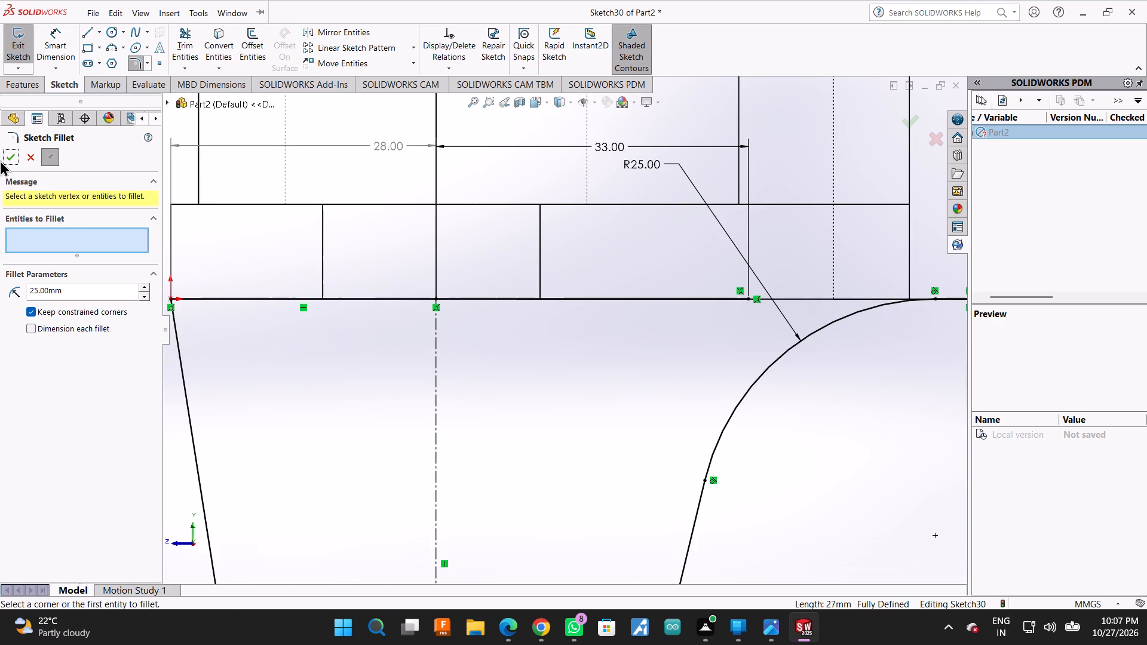
pyautogui.click(4, 159)
# Draw a horizontal line about 19.7 mm long from the end of the 33 mm segment to the fillet arc's upper end.
pyautogui.click(82, 29)
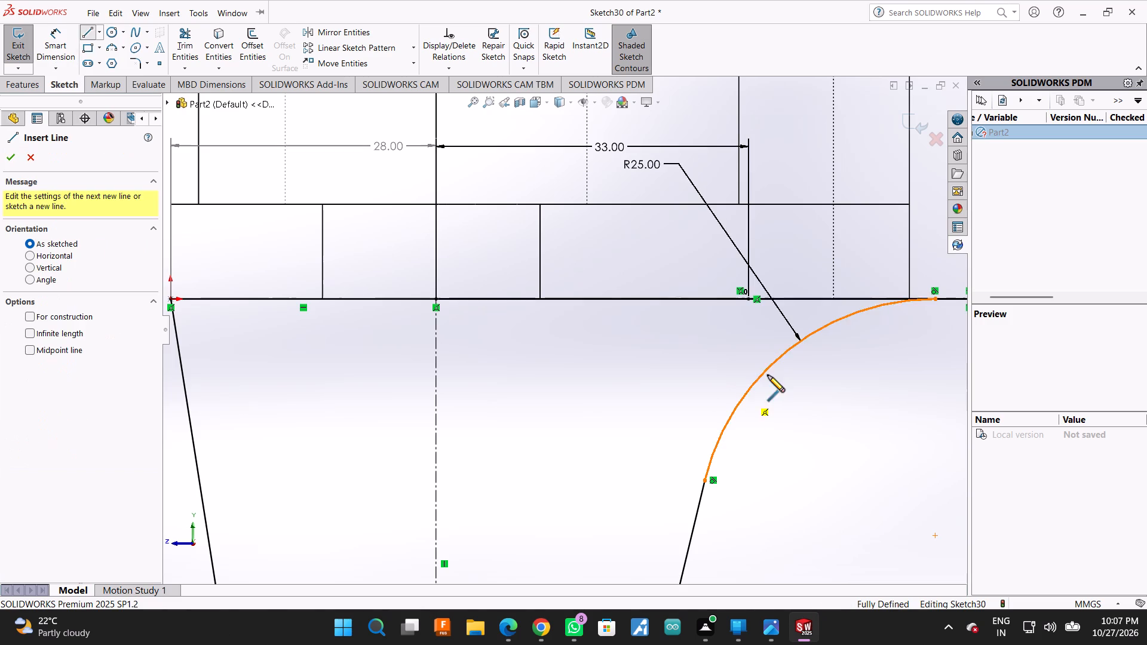
pyautogui.click(749, 298)
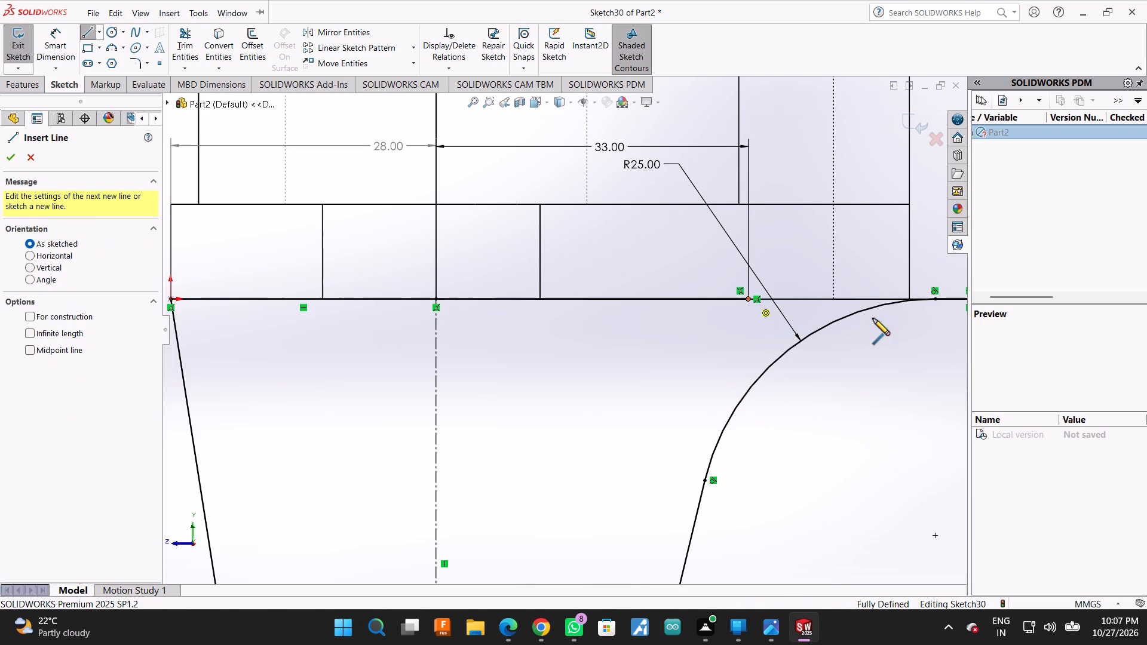
pyautogui.click(937, 299)
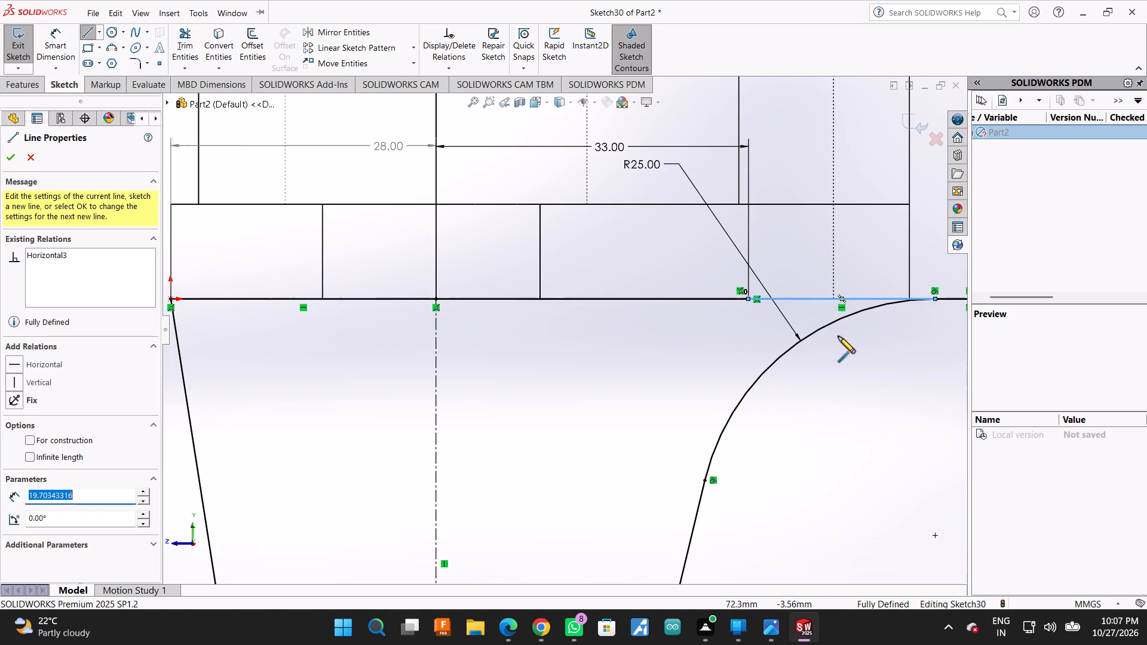
pyautogui.scroll(2, 759, 365)
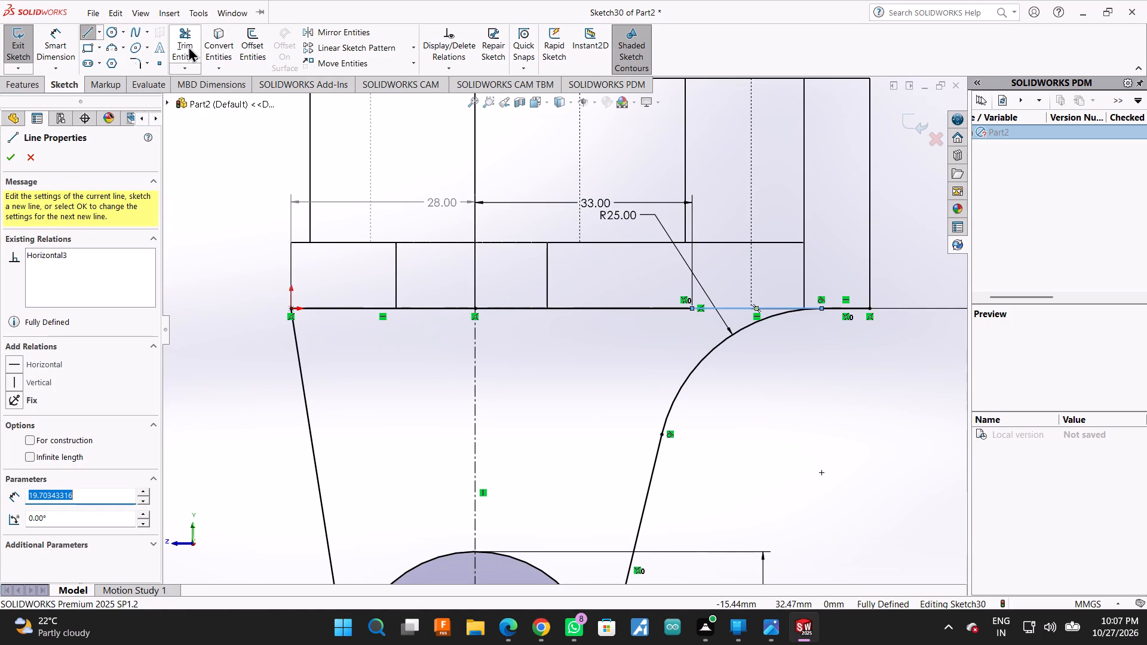
pyautogui.click(10, 155)
# Dimension the length of the horizontal line closing the fillet corner, as a driven dimension.
pyautogui.click(59, 29)
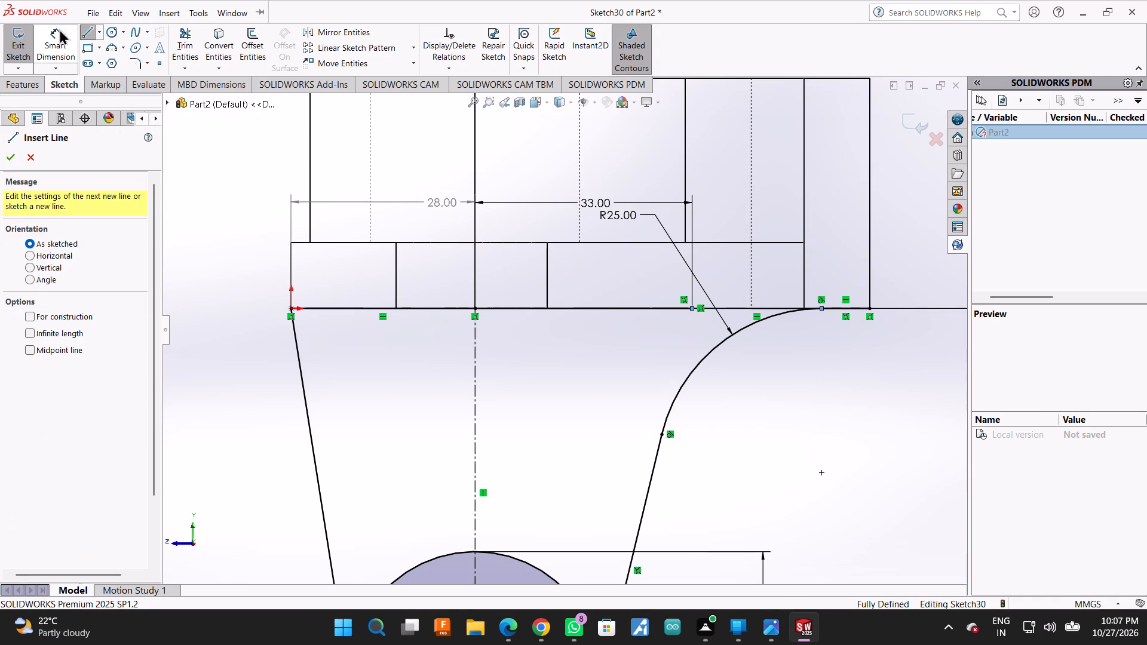
pyautogui.click(766, 307)
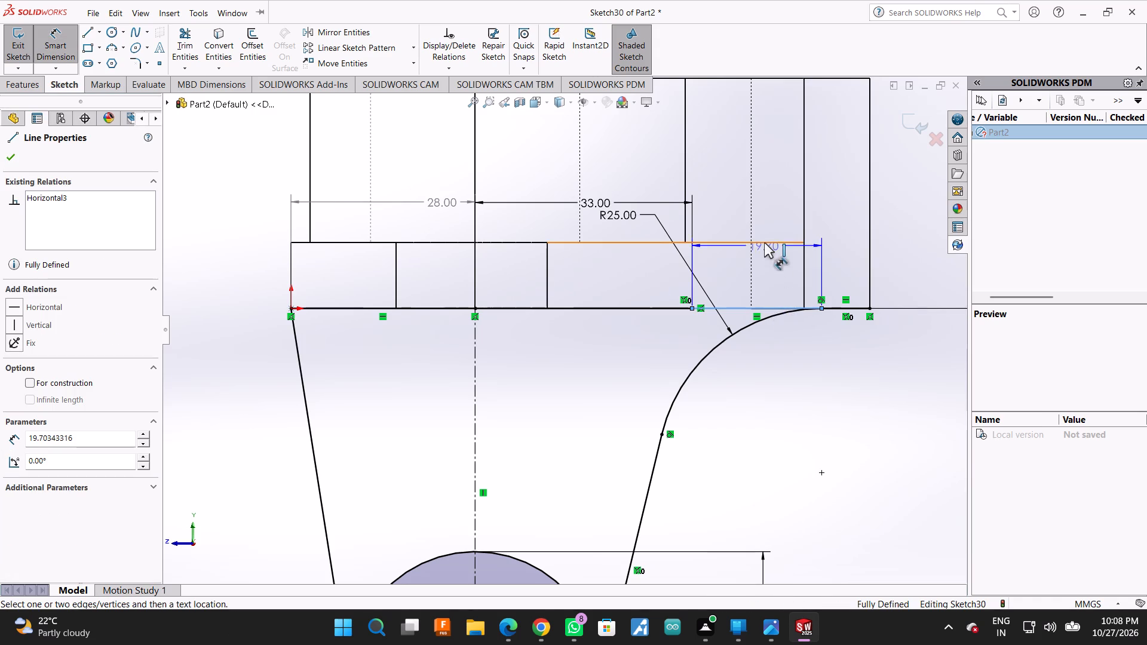
pyautogui.click(760, 234)
pyautogui.click(657, 301)
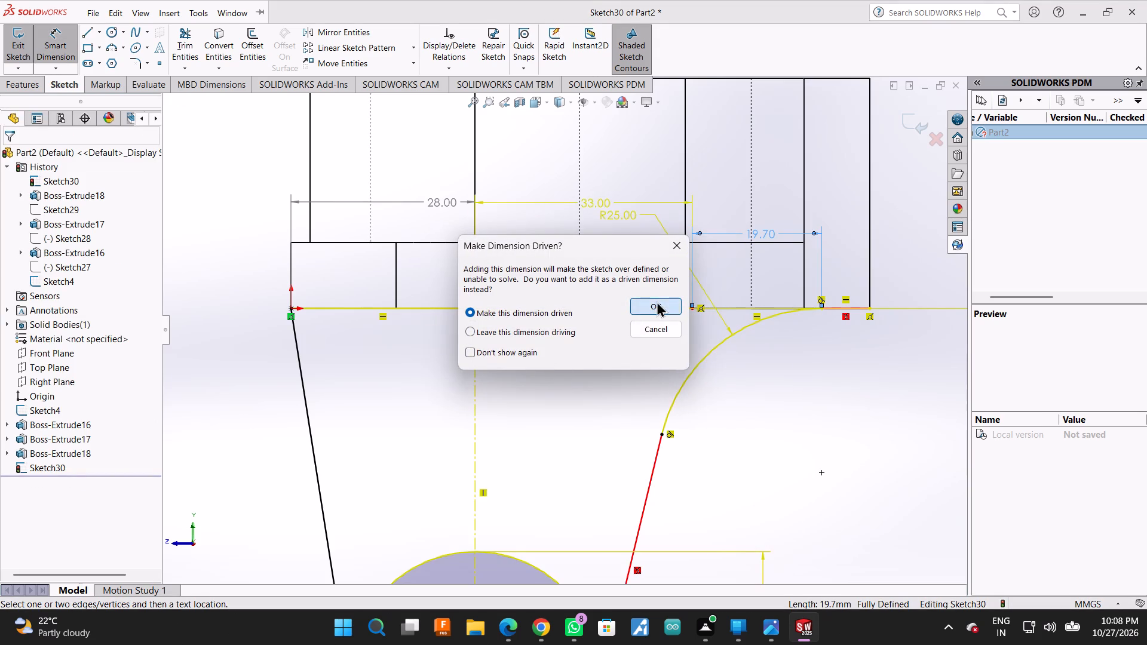
# Trim away the leftover horizontal segment between the fillet arc's upper end and the body's outer corner.
pyautogui.click(186, 45)
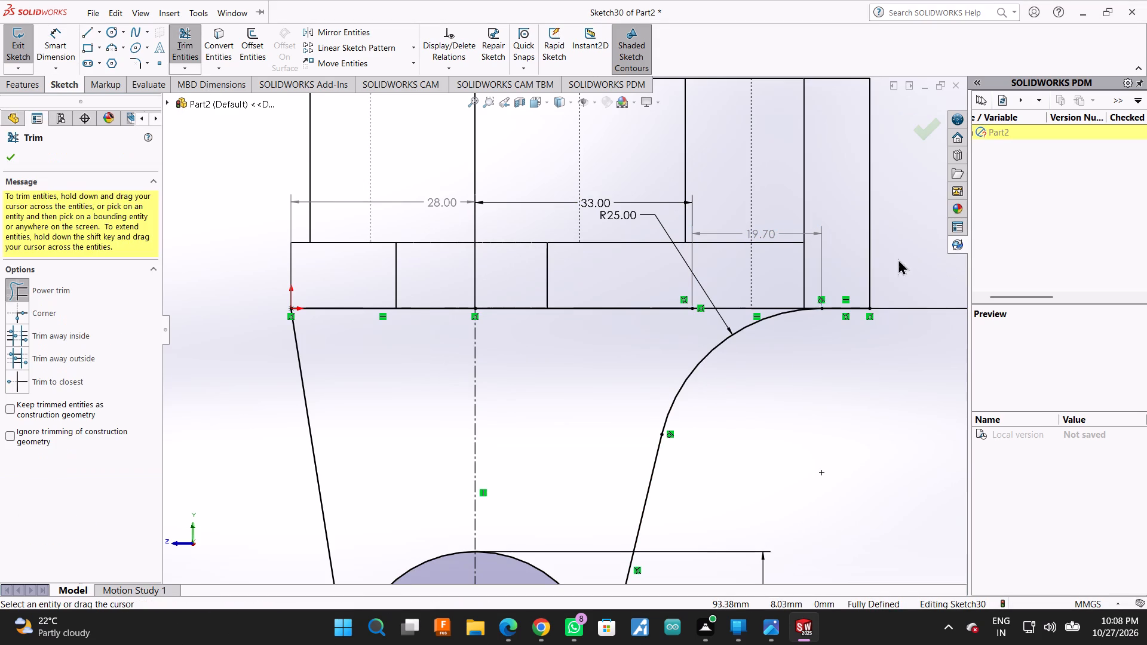
pyautogui.moveTo(826, 280); pyautogui.dragTo(840, 349)
# Examine up close where the fillet arc meets the horizontal line along the body's bottom edge.
pyautogui.scroll(2, 879, 328)
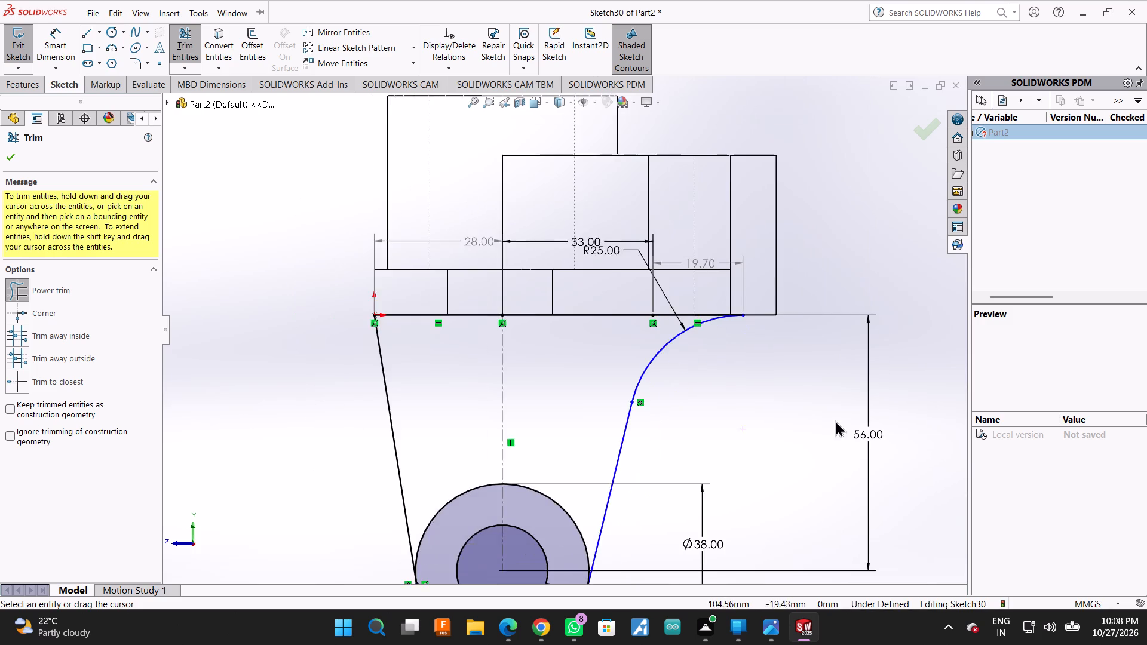
pyautogui.scroll(1, 819, 431)
pyautogui.scroll(-2, 634, 453)
pyautogui.scroll(-4, 747, 122)
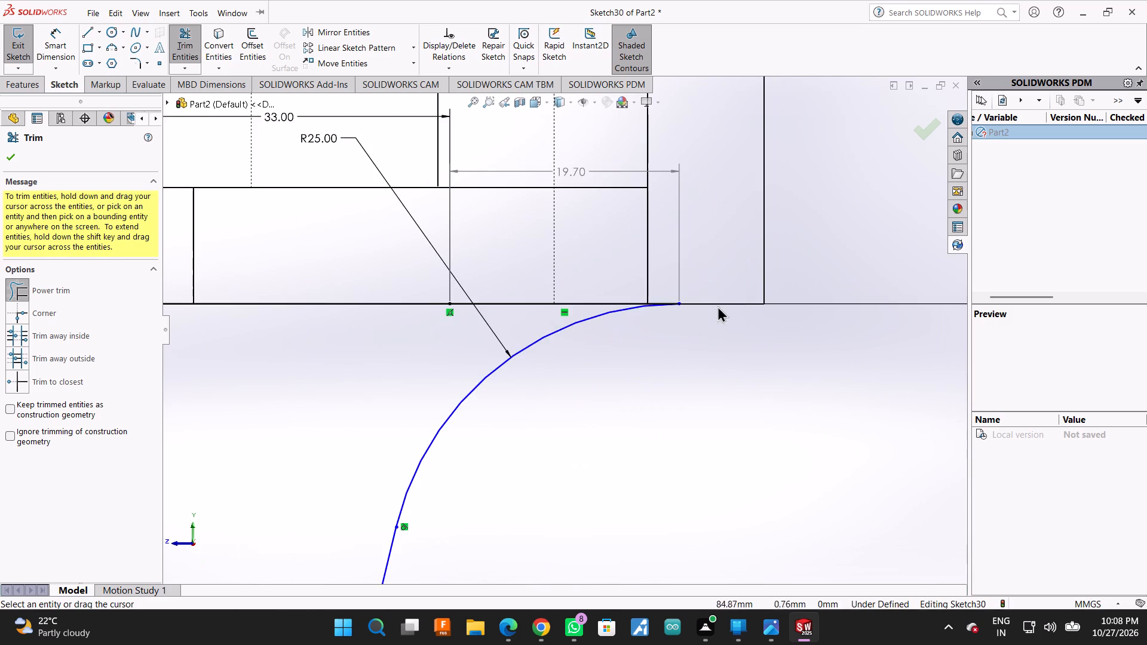
pyautogui.scroll(-9, 610, 312)
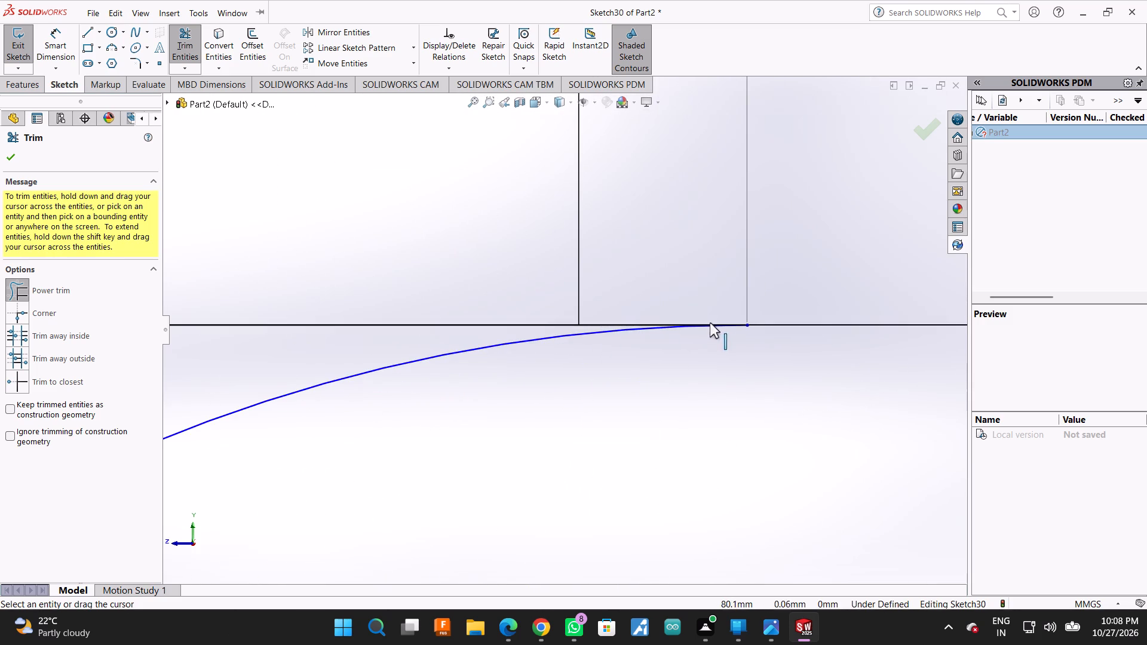
pyautogui.scroll(8, 710, 325)
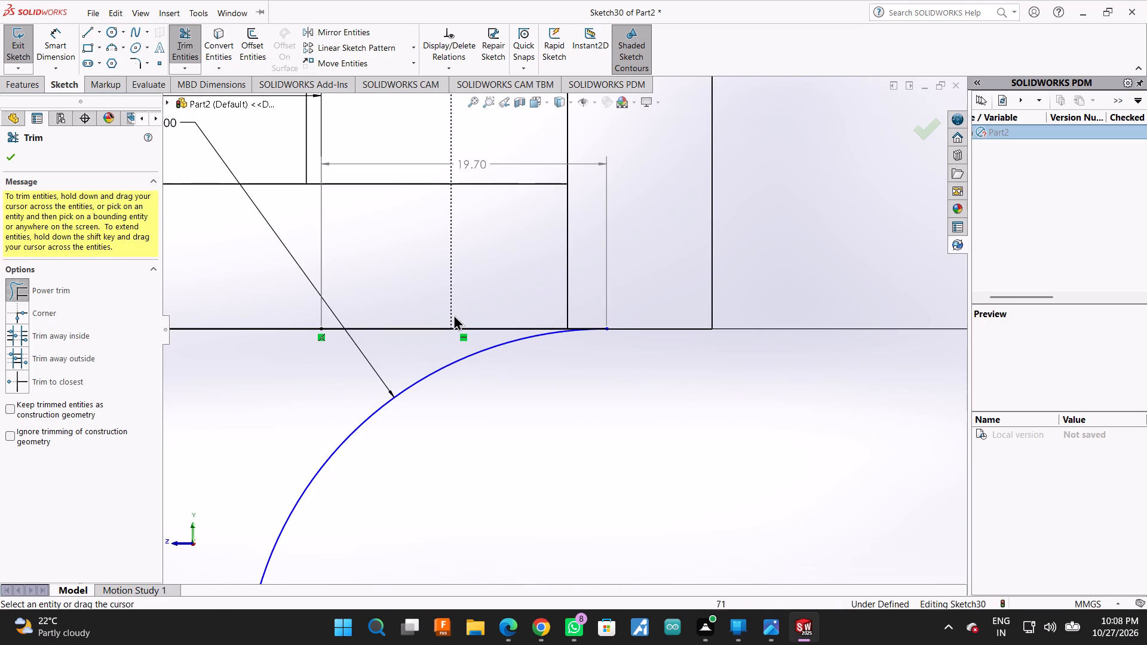
pyautogui.scroll(2, 415, 281)
pyautogui.scroll(-1, 418, 282)
pyautogui.scroll(2, 420, 283)
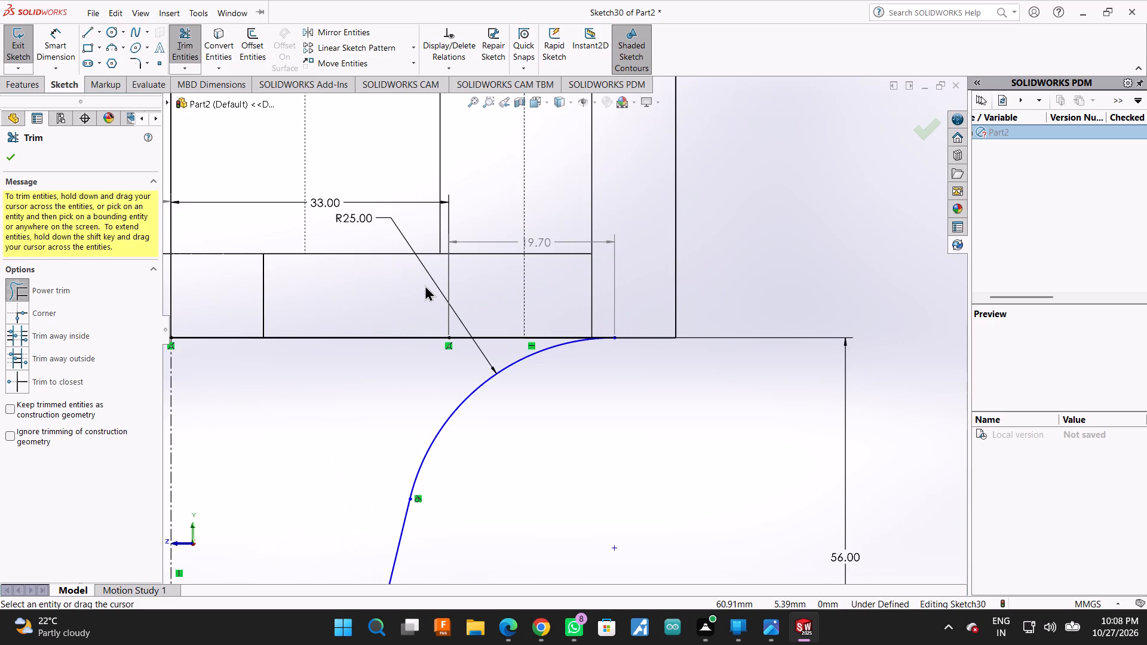
# Trim away the upper arc of the 38 mm circle inside the arm profile, leaving only the rounded lower end.
pyautogui.scroll(-4, 425, 285)
pyautogui.scroll(10, 456, 311)
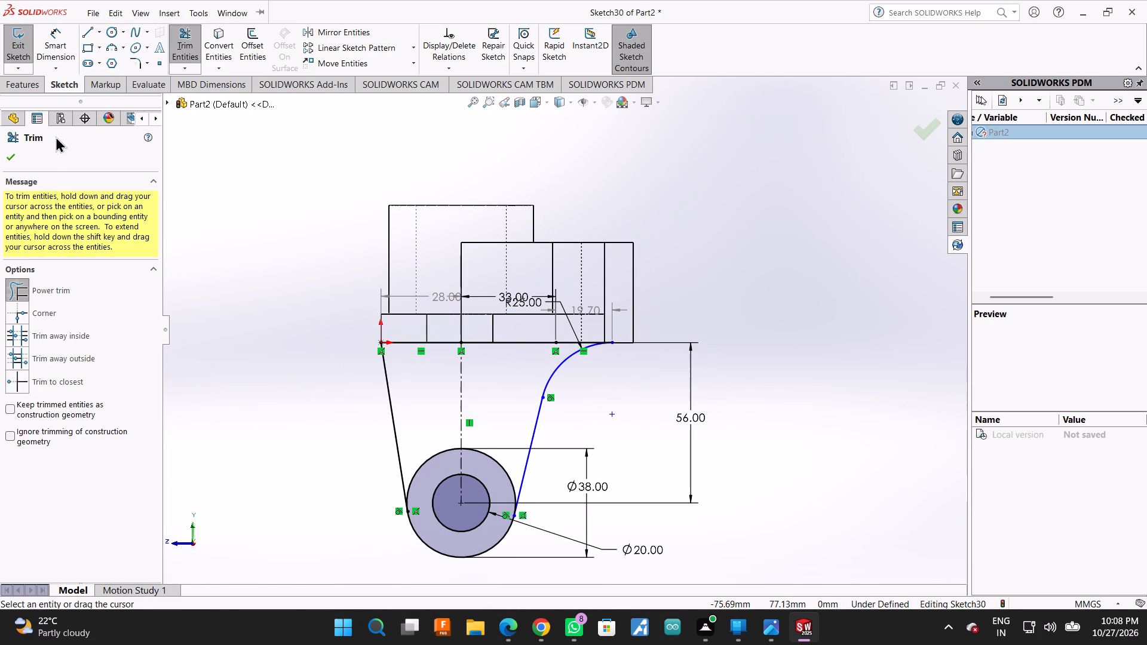
pyautogui.click(0, 153)
pyautogui.click(5, 155)
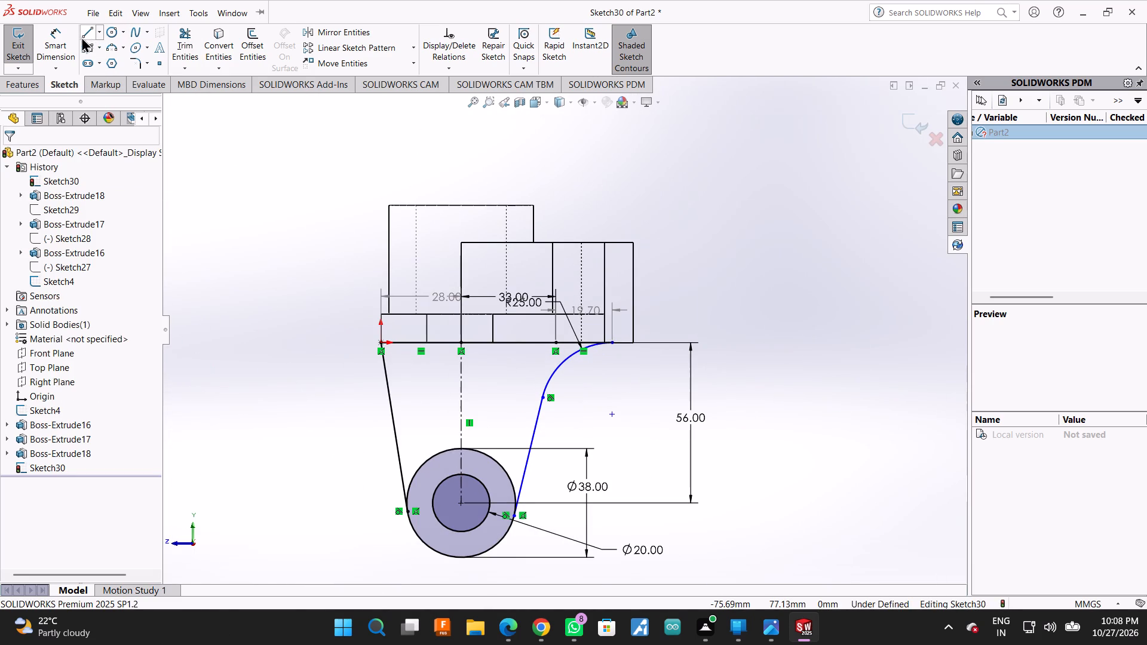
pyautogui.click(183, 28)
pyautogui.scroll(-3, 424, 391)
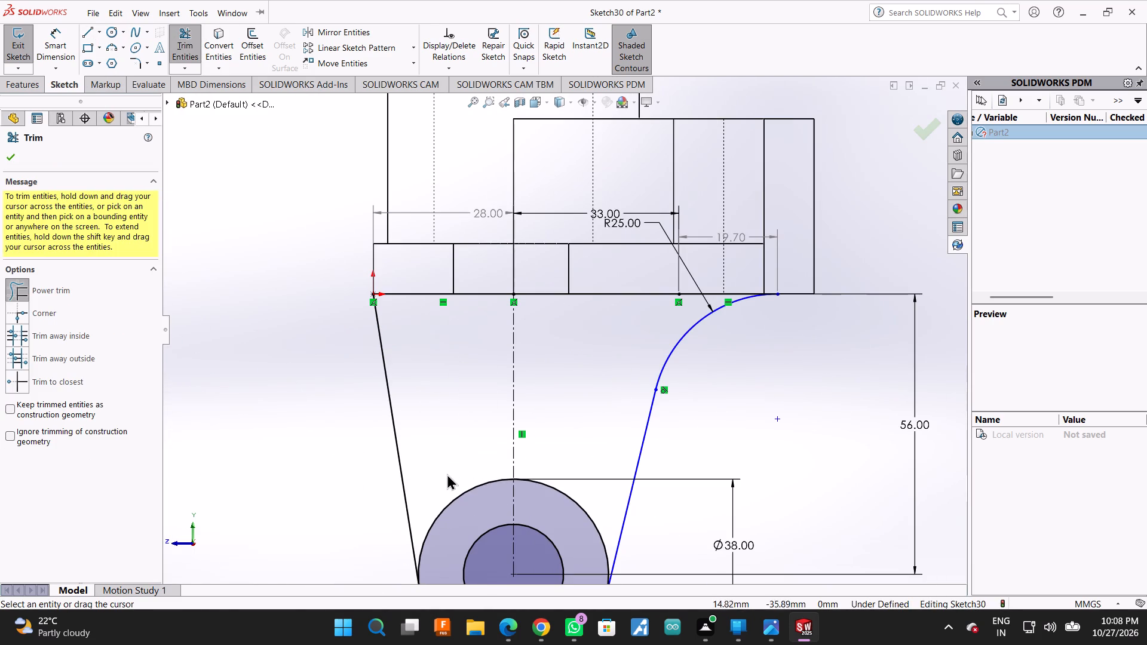
pyautogui.moveTo(446, 475); pyautogui.dragTo(486, 502)
pyautogui.moveTo(572, 481); pyautogui.dragTo(559, 497)
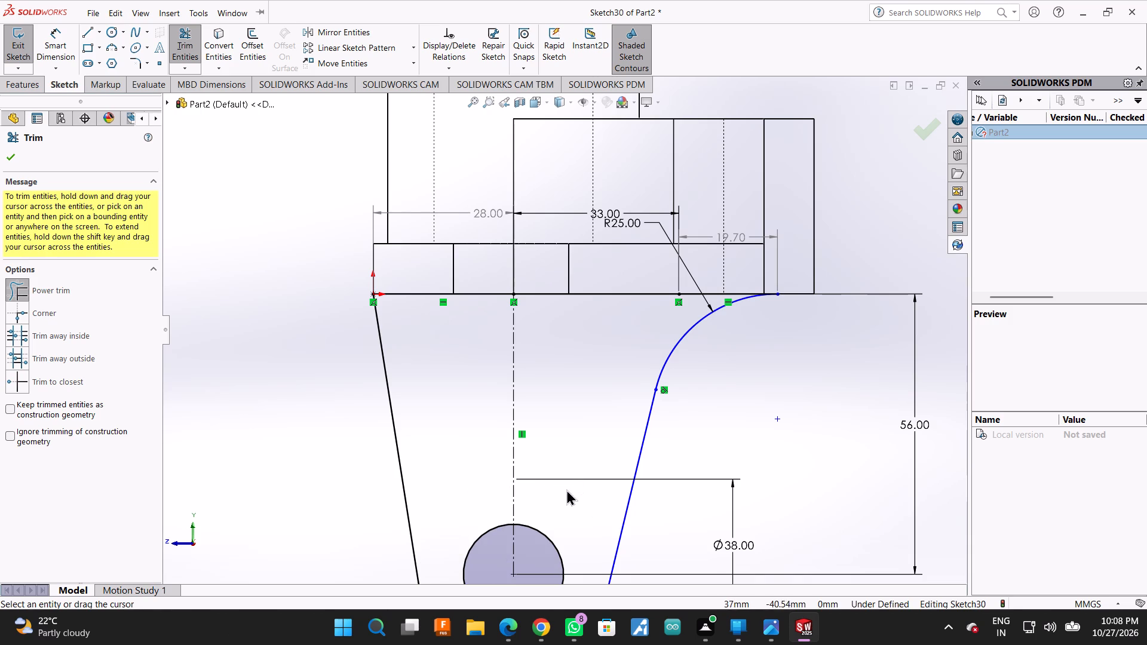
# Change the model's display style to Shaded With Edges and finish trimming.
pyautogui.scroll(5, 571, 482)
pyautogui.middleClick(838, 354)
pyautogui.moveTo(826, 370); pyautogui.dragTo(823, 377, button='middle')
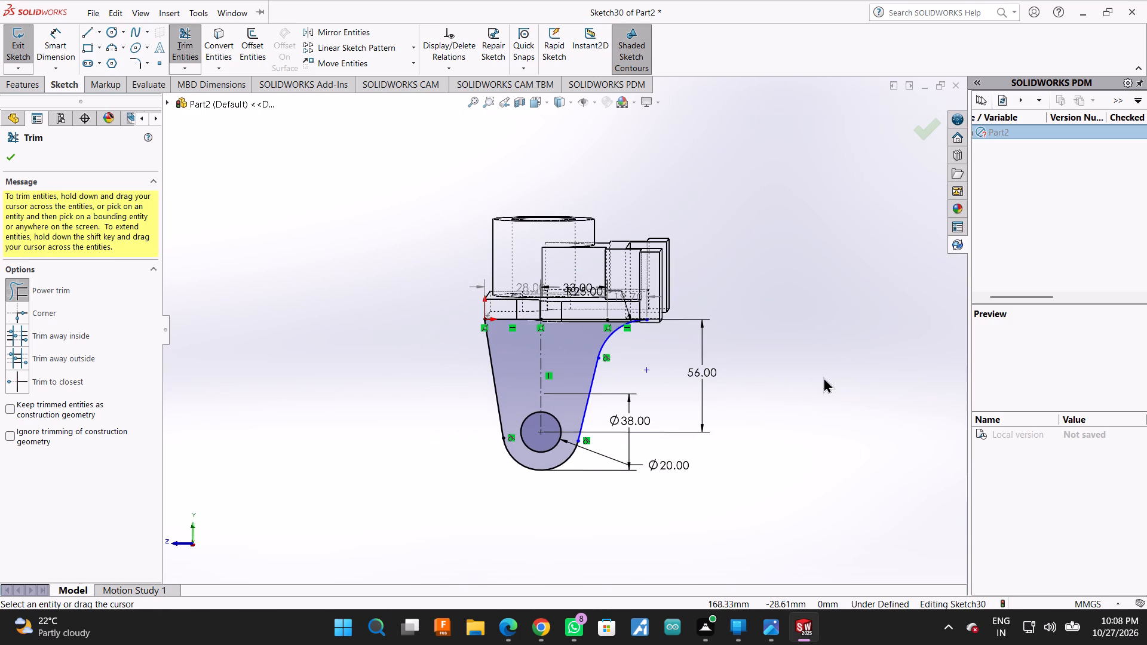
pyautogui.click(569, 100)
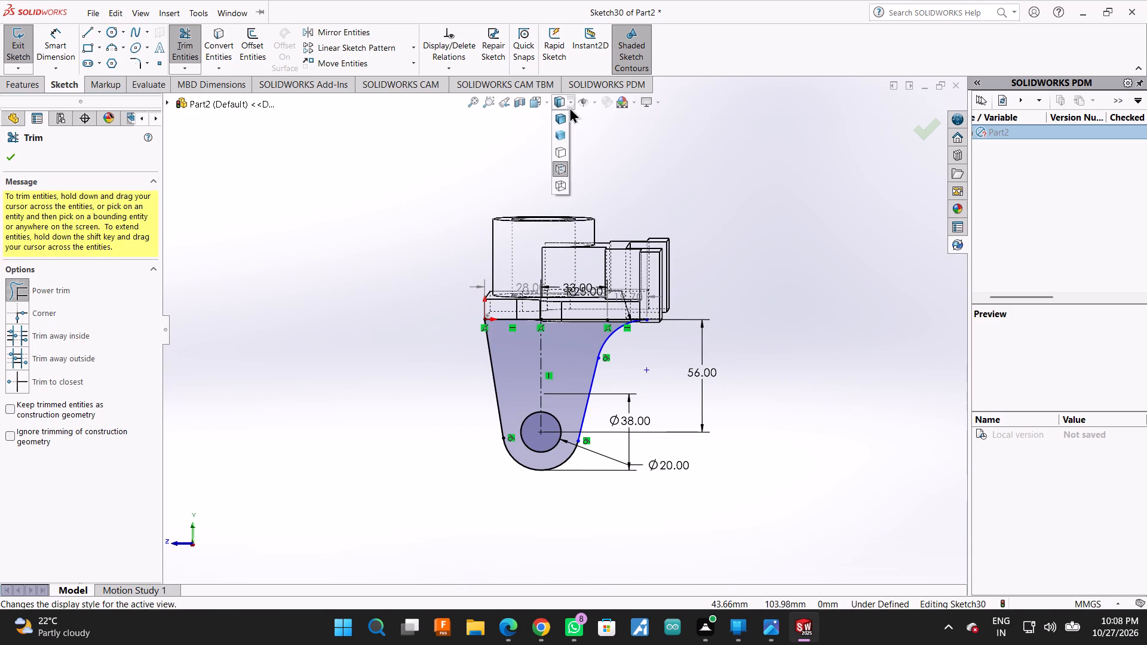
pyautogui.click(560, 116)
pyautogui.middleClick(784, 315)
pyautogui.moveTo(784, 315); pyautogui.dragTo(763, 325, button='middle')
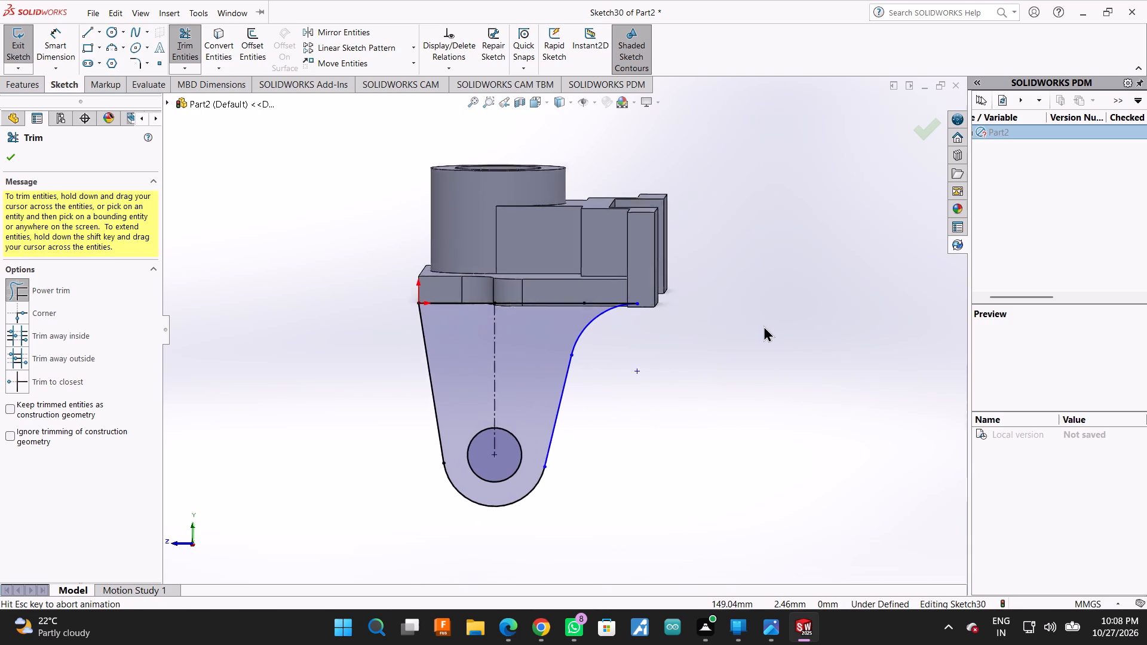
pyautogui.moveTo(763, 325); pyautogui.dragTo(759, 328, button='middle')
pyautogui.scroll(1, 759, 329)
pyautogui.moveTo(789, 299); pyautogui.dragTo(778, 340, button='middle')
pyautogui.moveTo(778, 341); pyautogui.dragTo(757, 343, button='middle')
pyautogui.click(2, 155)
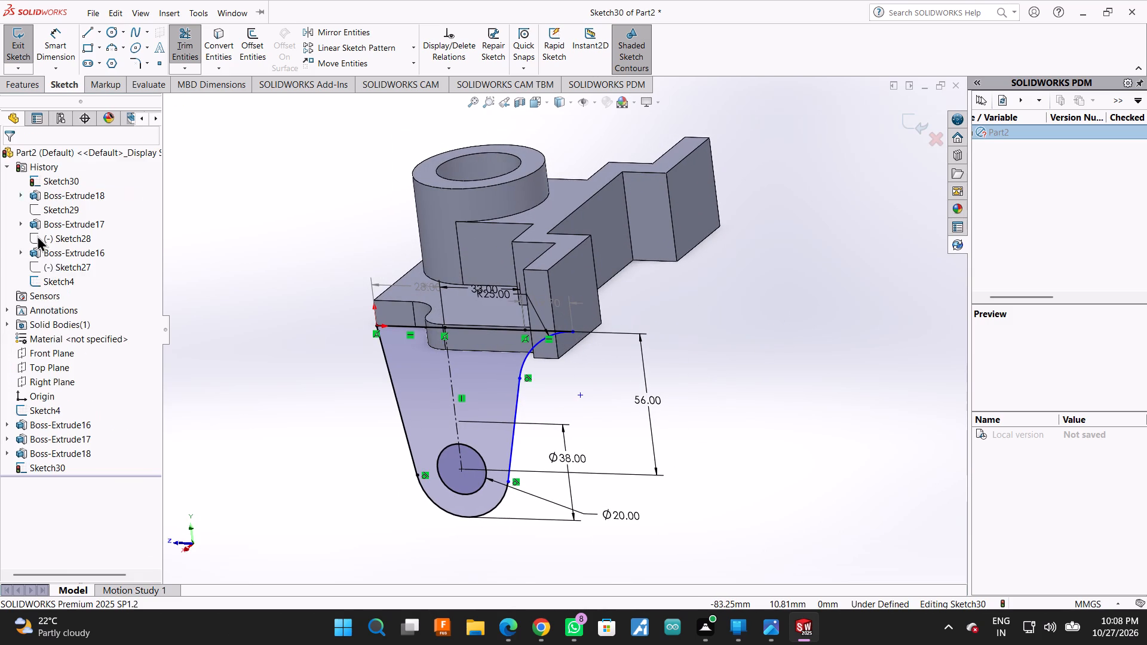
# Extrude the arm profile as a 10 mm blind boss in the reversed direction, merged with the body.
pyautogui.click(22, 92)
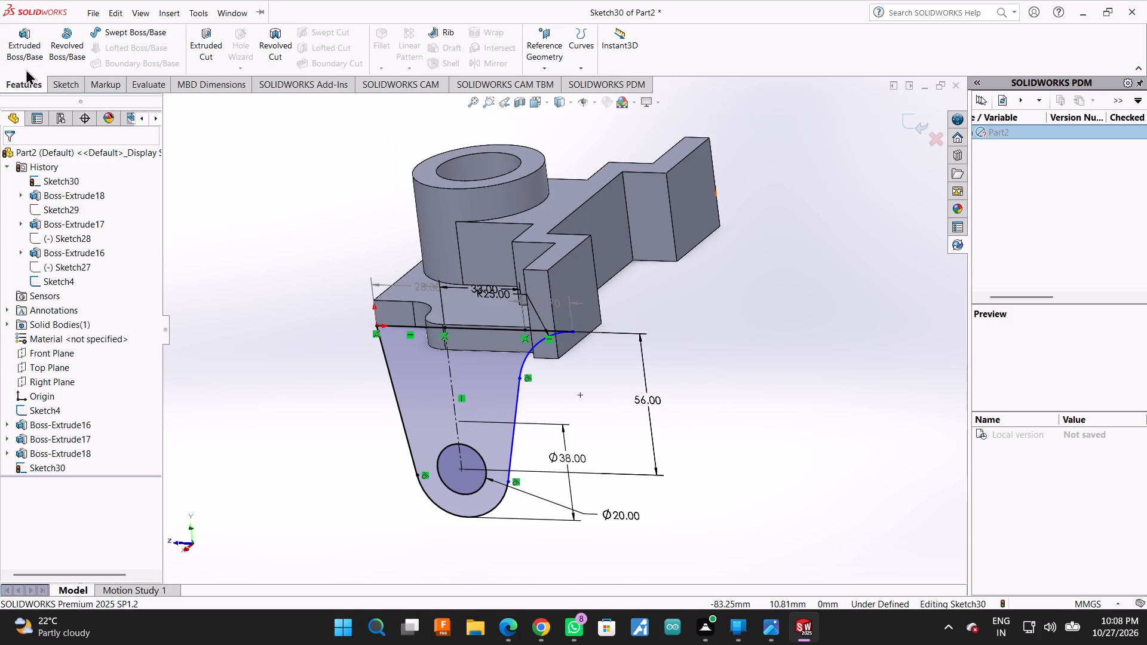
pyautogui.click(27, 33)
pyautogui.moveTo(830, 371); pyautogui.dragTo(808, 376, button='middle')
pyautogui.click(8, 234)
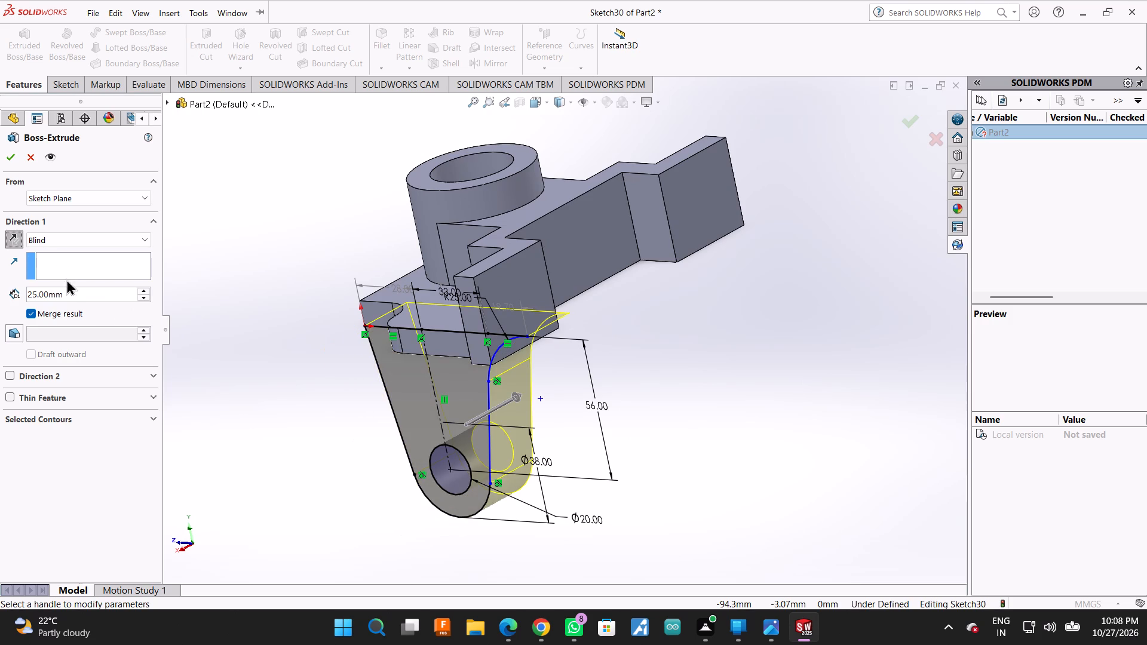
pyautogui.doubleClick(66, 300)
pyautogui.write('10')
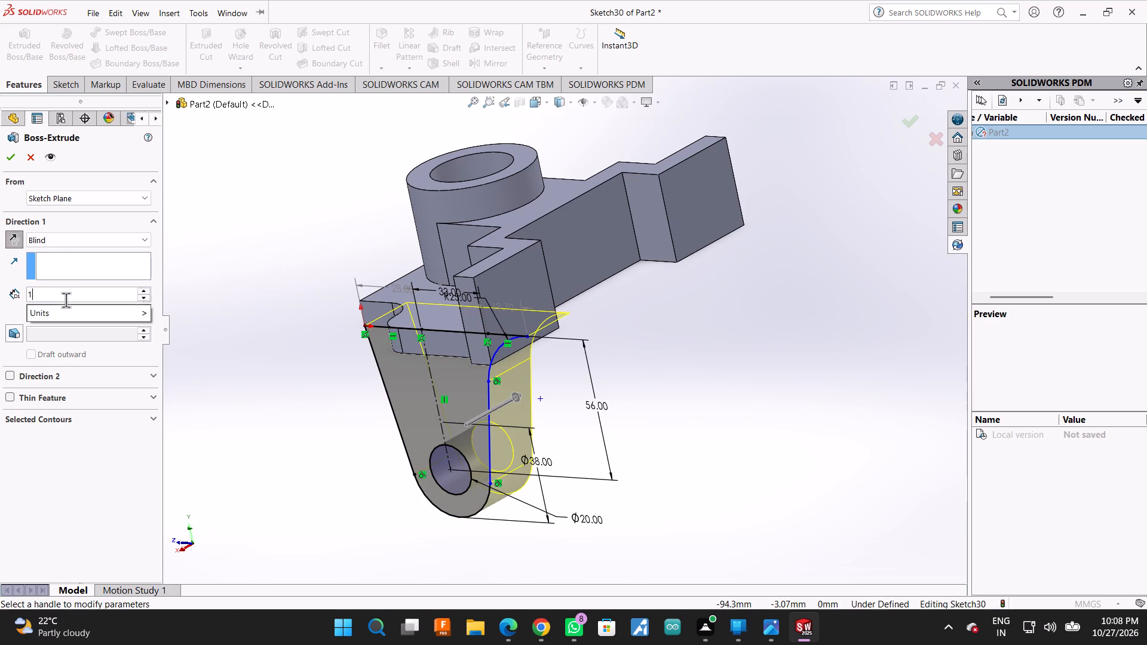
pyautogui.press('Return')
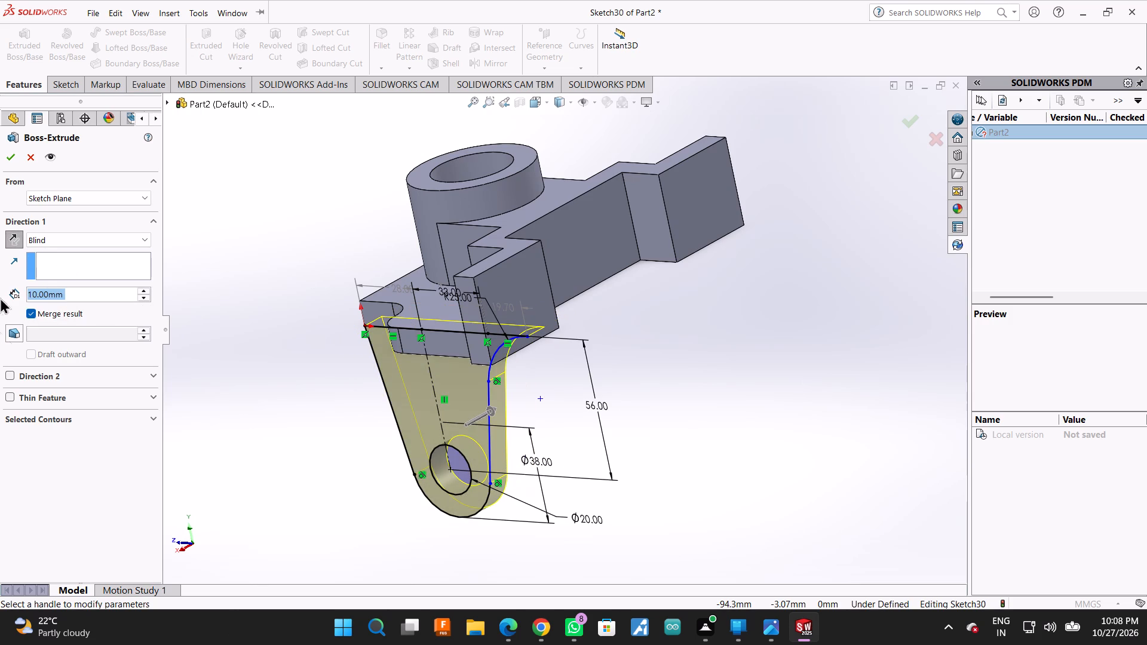
pyautogui.click(7, 165)
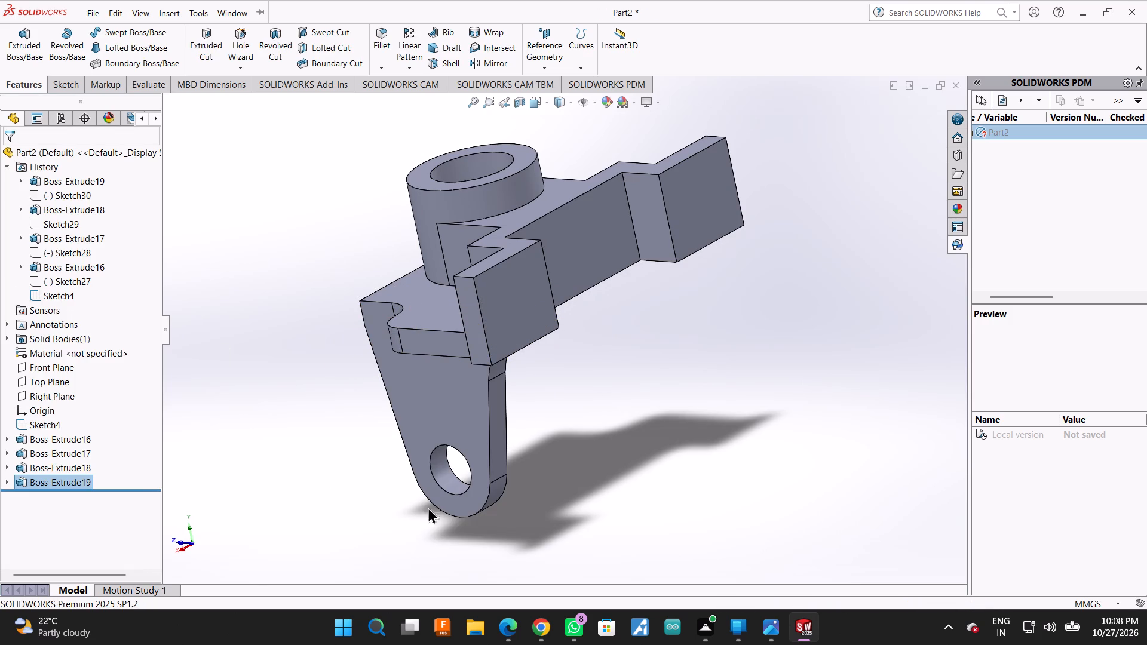
# Start a sketch on the arm's outer side face and draw a 19 mm radius circle centred on the hole.
pyautogui.moveTo(575, 519); pyautogui.dragTo(624, 462, button='middle')
pyautogui.click(526, 395)
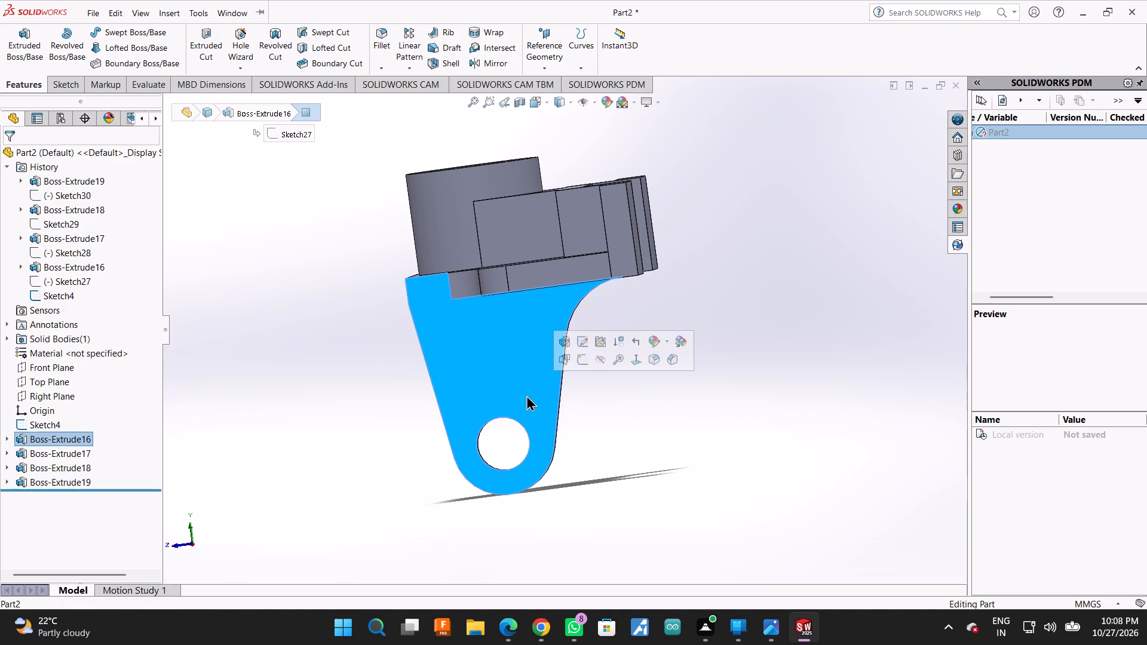
pyautogui.click(585, 354)
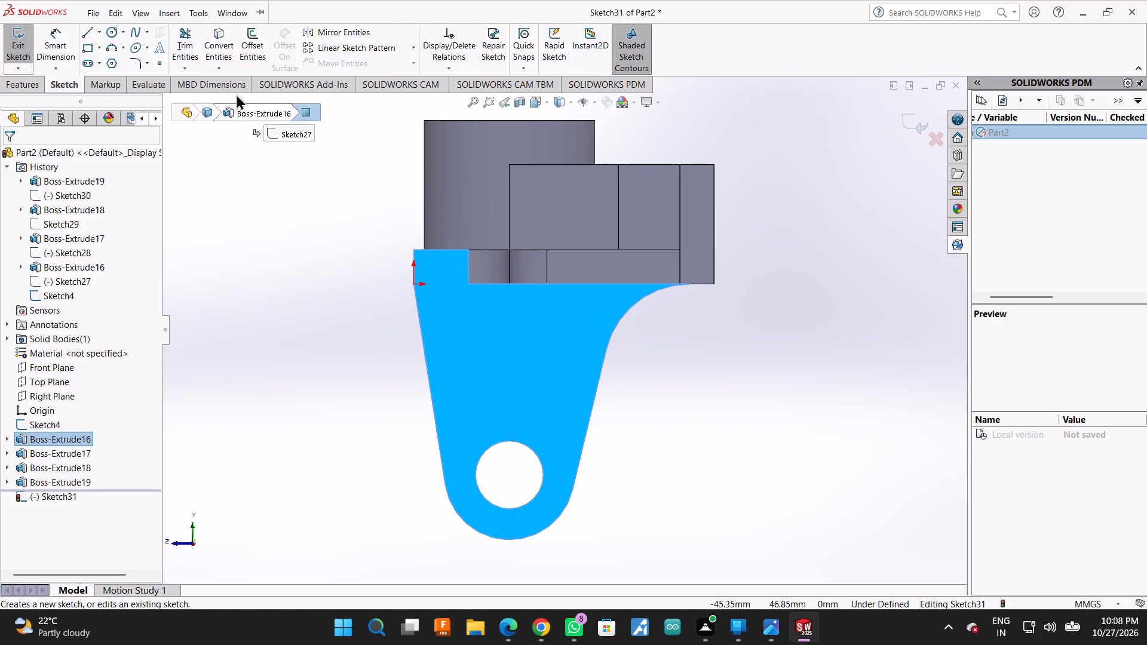
pyautogui.click(107, 32)
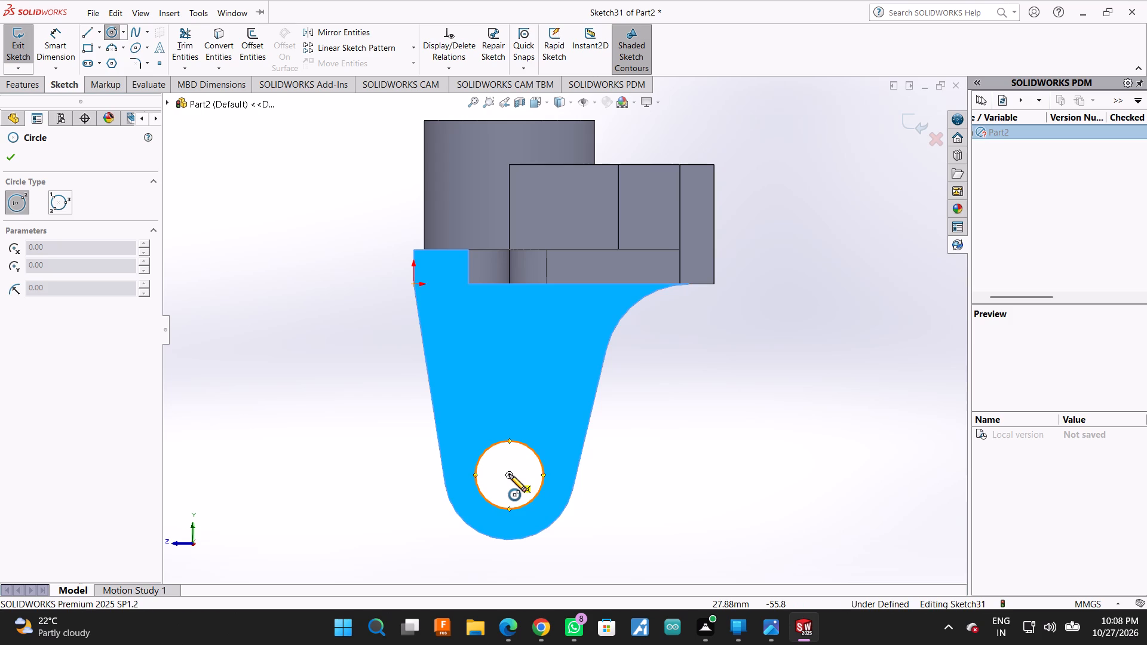
pyautogui.click(509, 474)
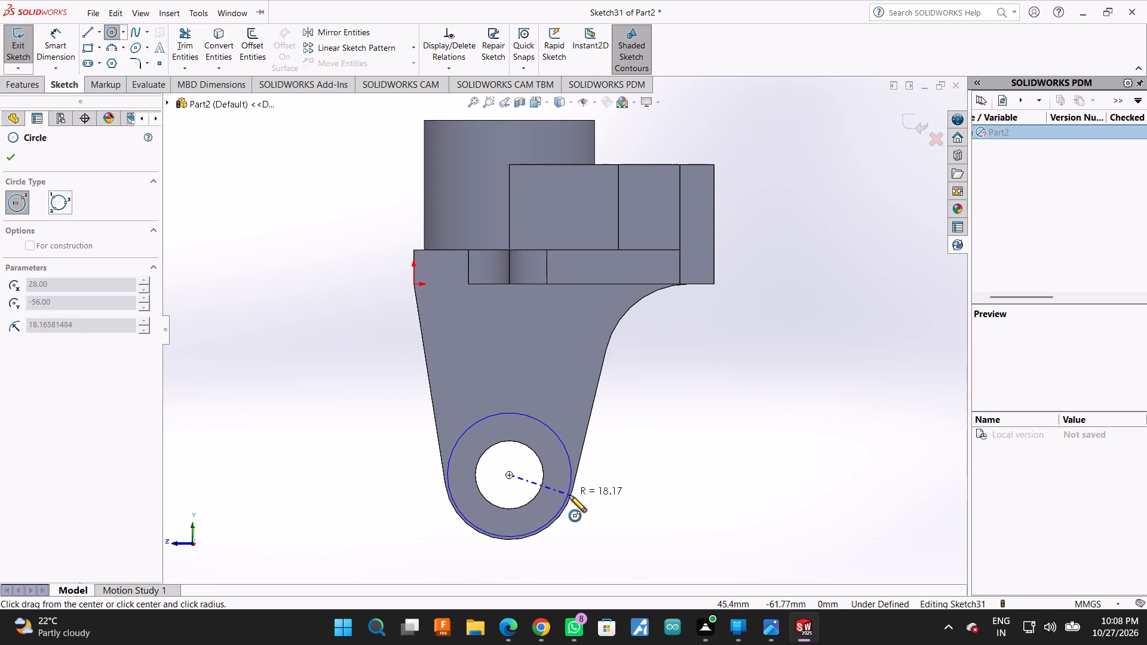
pyautogui.click(572, 496)
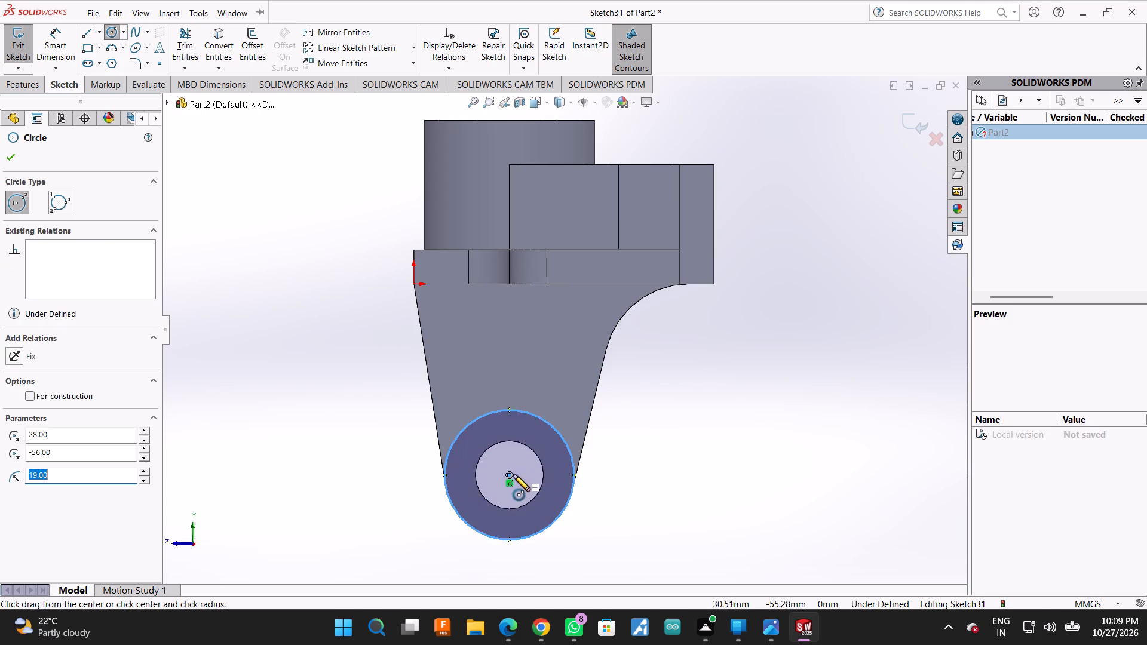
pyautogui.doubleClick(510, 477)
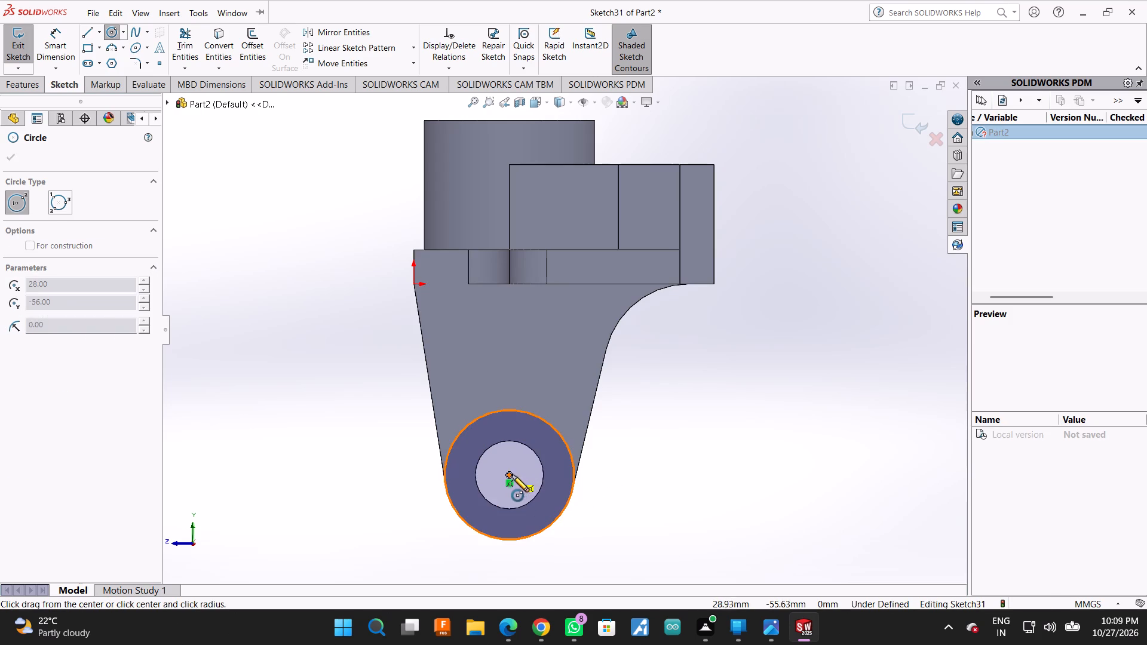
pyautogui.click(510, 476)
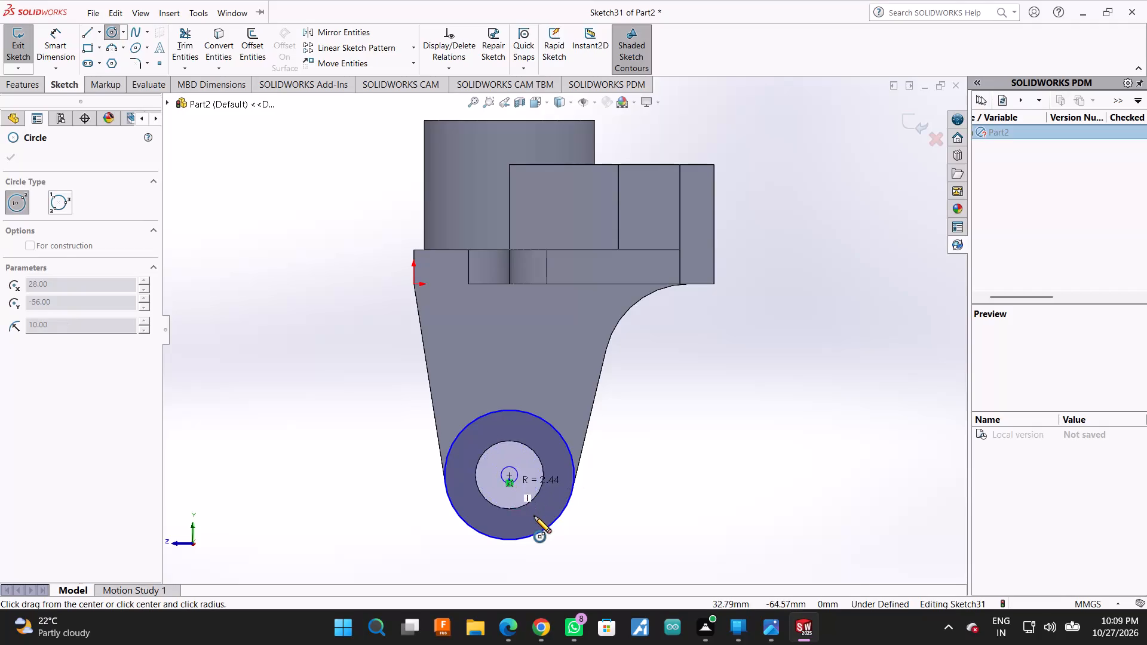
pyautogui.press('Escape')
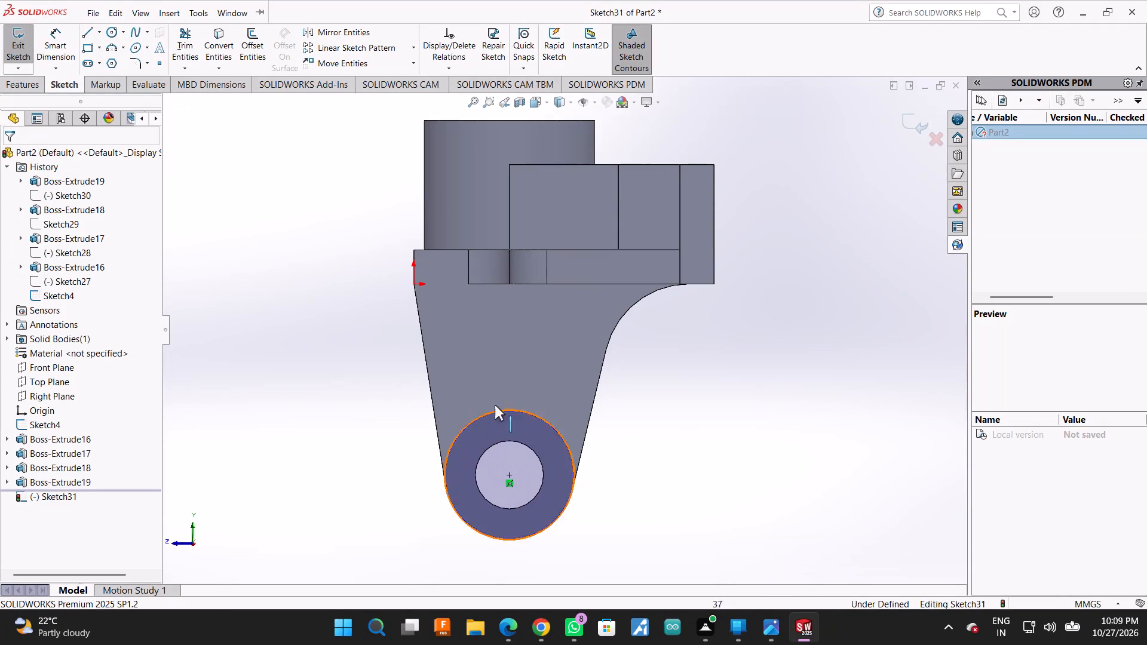
# Convert the circular edge of the arm's 20 mm hole into a sketch entity.
pyautogui.click(216, 42)
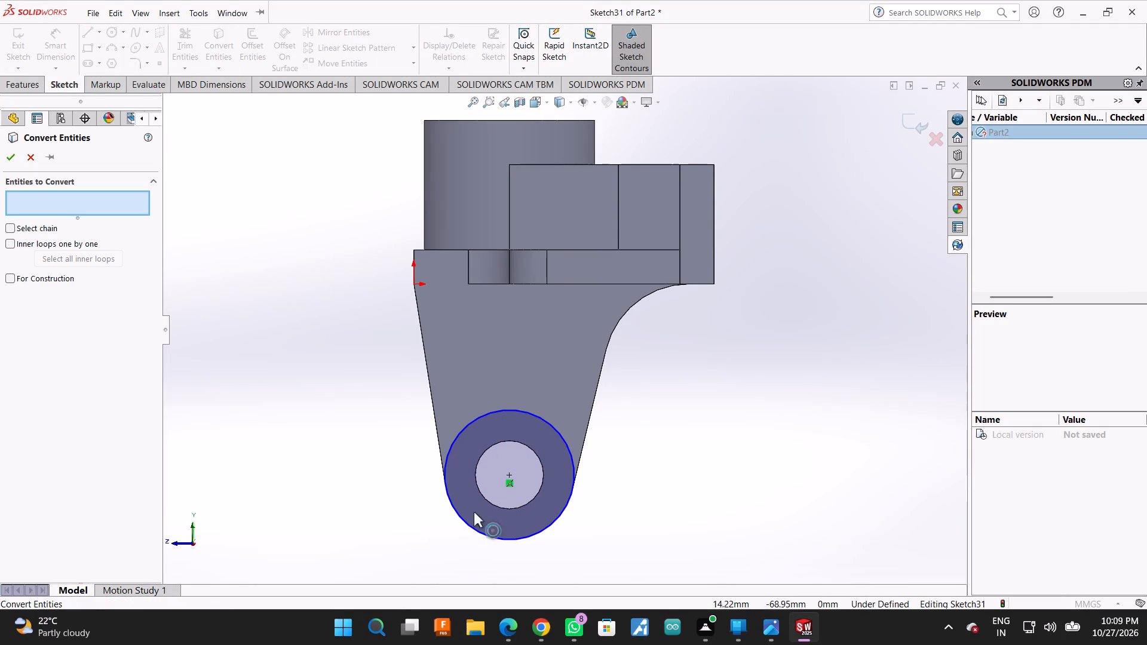
pyautogui.click(504, 442)
pyautogui.click(5, 164)
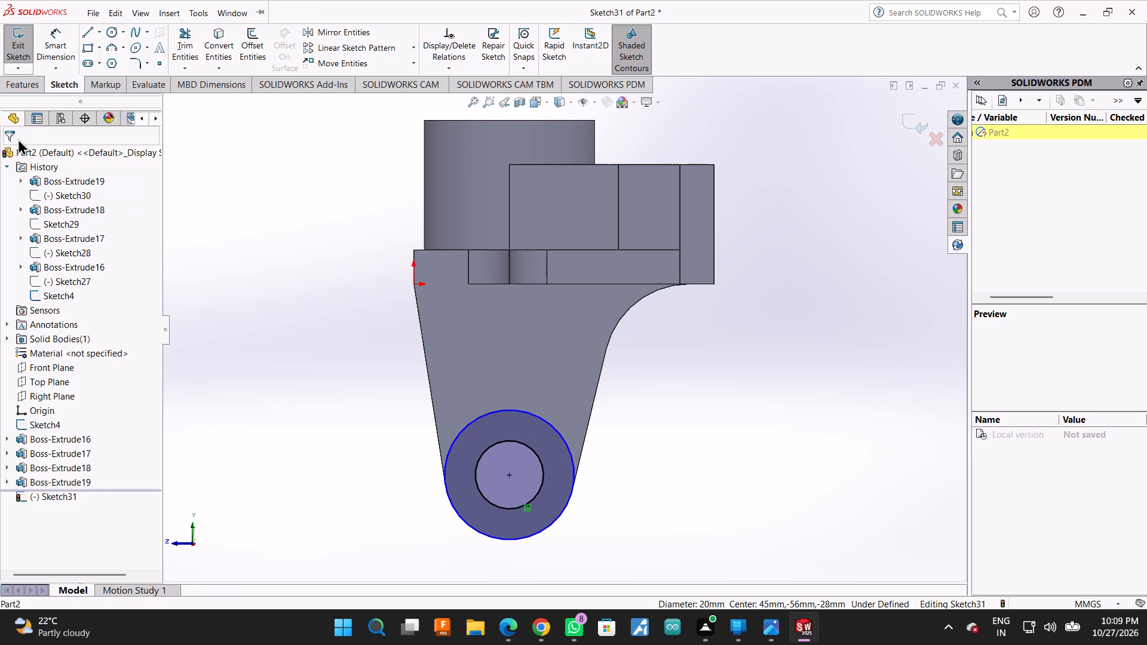
# Extrude the ring around the arm's hole as a 13 mm blind boss in the reversed direction, with merged result.
pyautogui.click(15, 87)
pyautogui.click(16, 35)
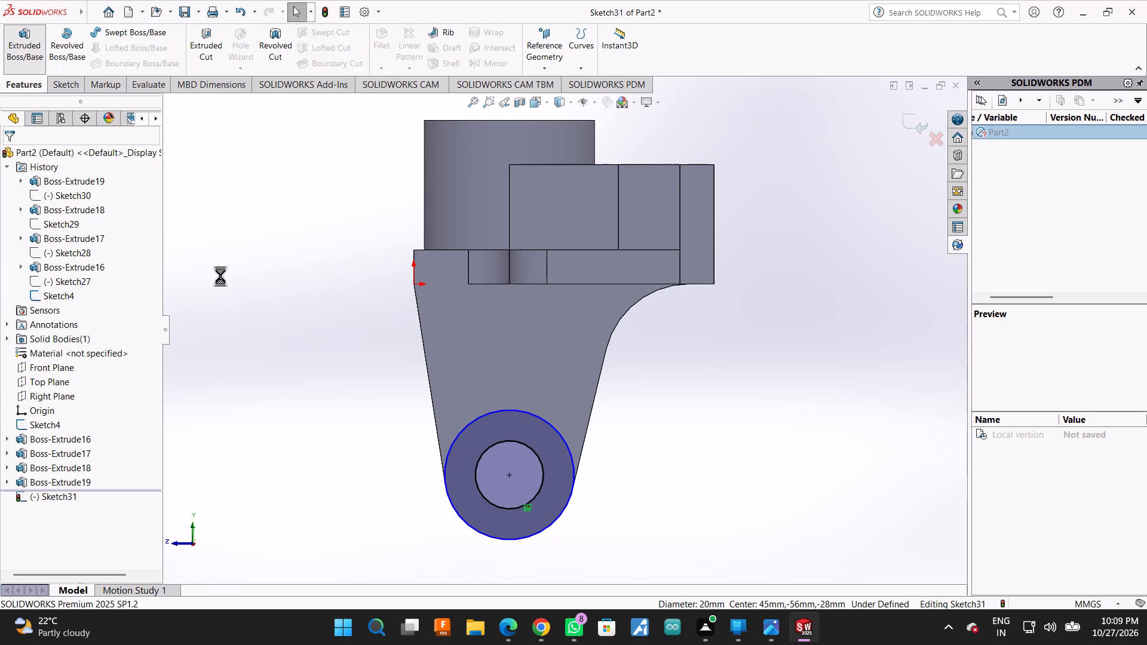
pyautogui.scroll(2, 415, 382)
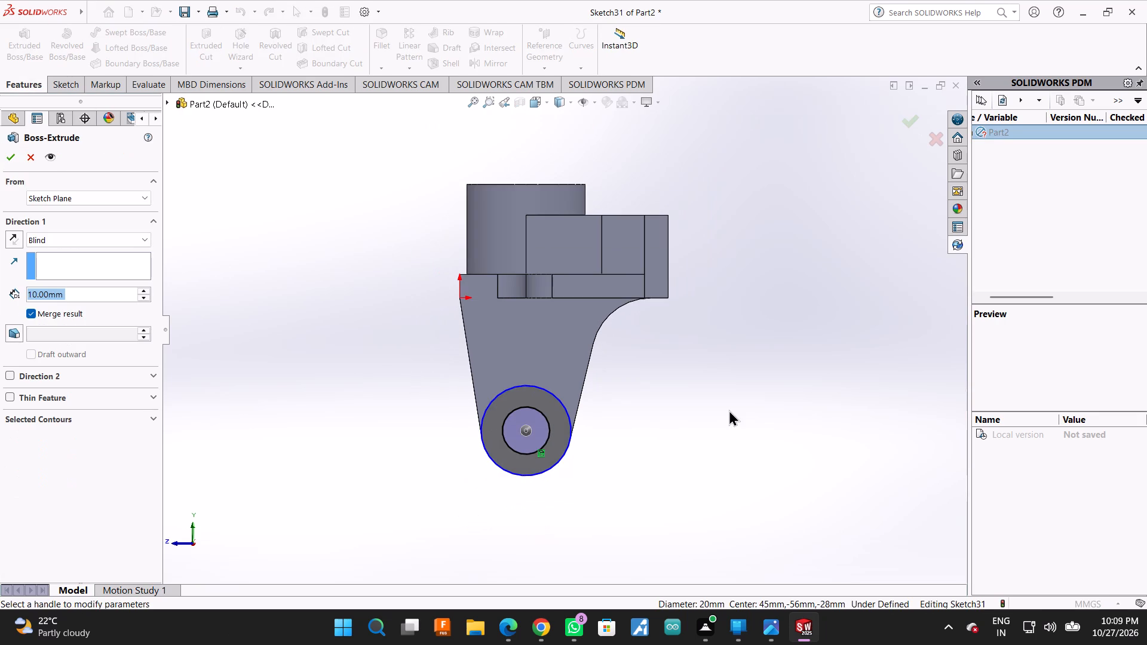
pyautogui.moveTo(729, 410); pyautogui.dragTo(695, 424, button='middle')
pyautogui.doubleClick(75, 293)
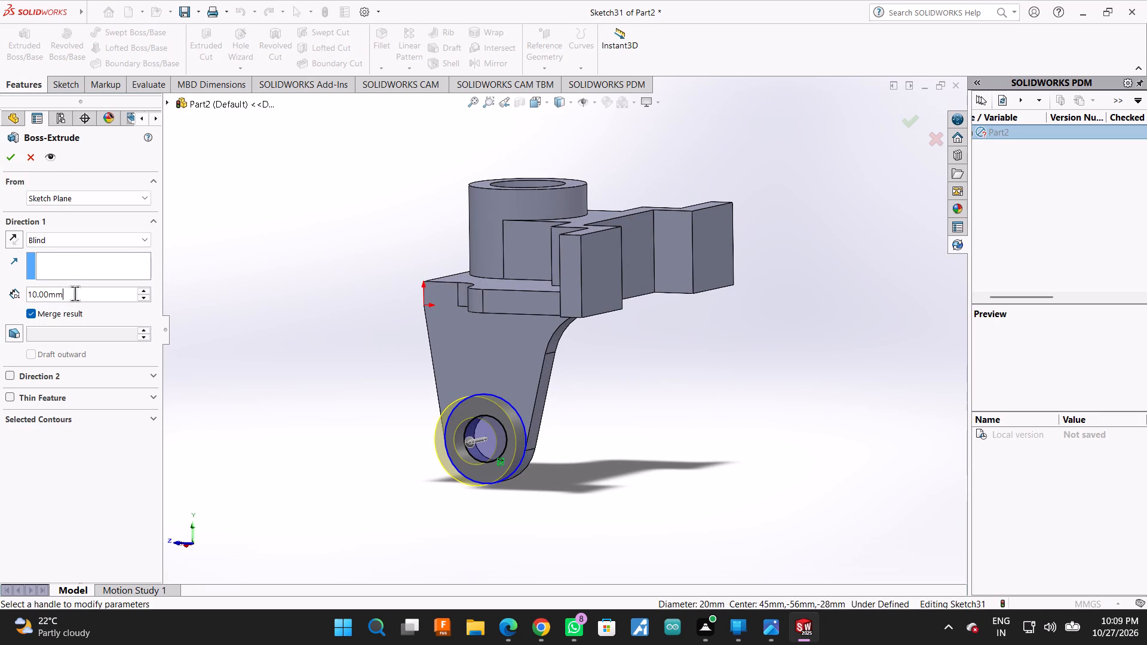
pyautogui.write('13')
pyautogui.press('Return')
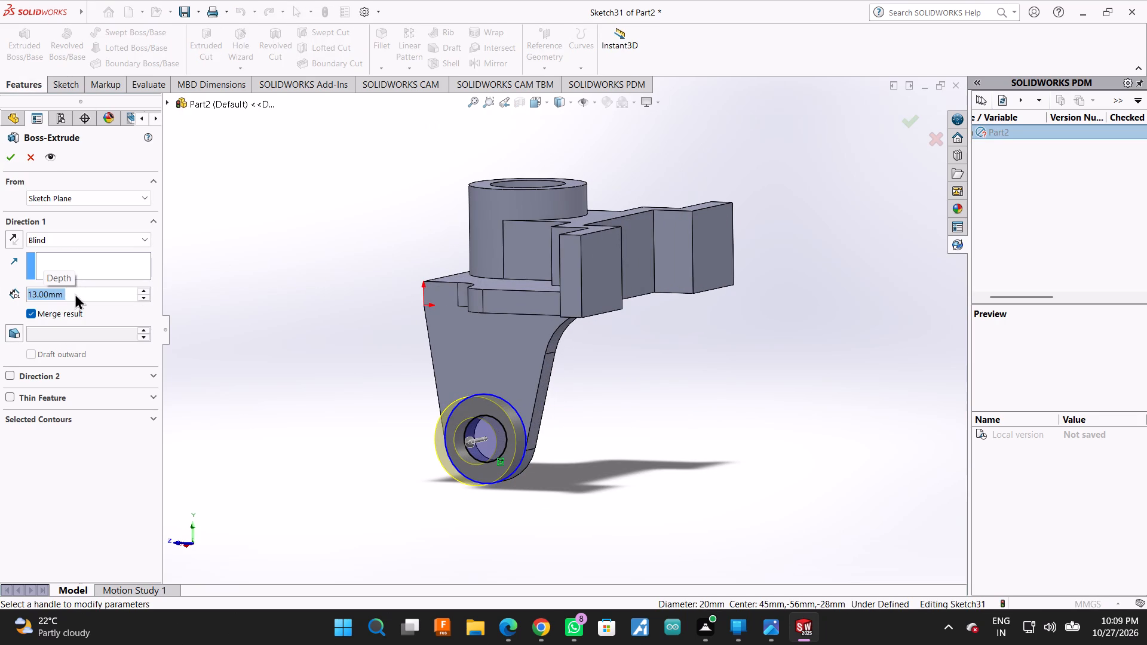
pyautogui.click(10, 242)
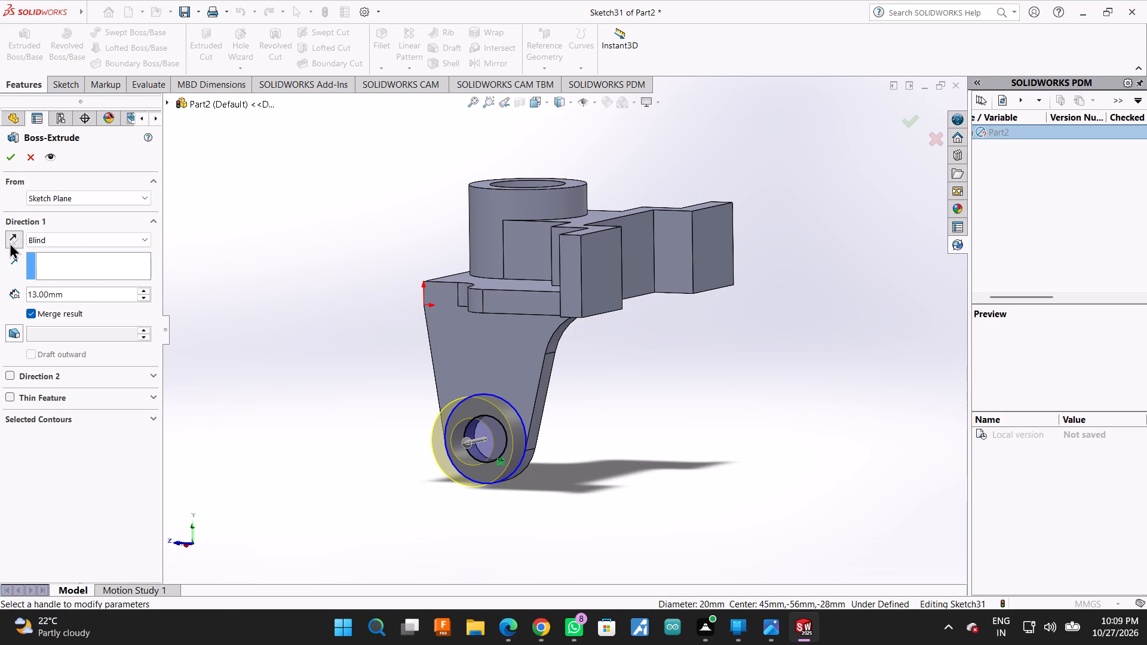
pyautogui.click(10, 153)
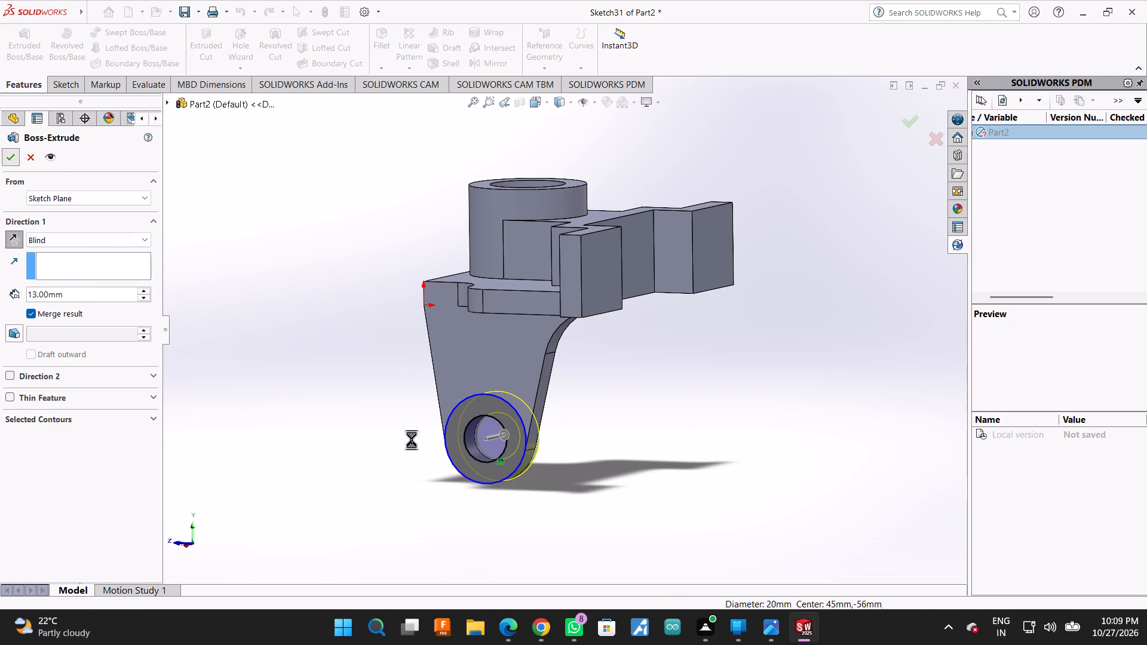
# Start another sketch on the arm's outer side face and draw a 19 mm radius circle centred on the hole.
pyautogui.moveTo(392, 415); pyautogui.dragTo(422, 429, button='middle')
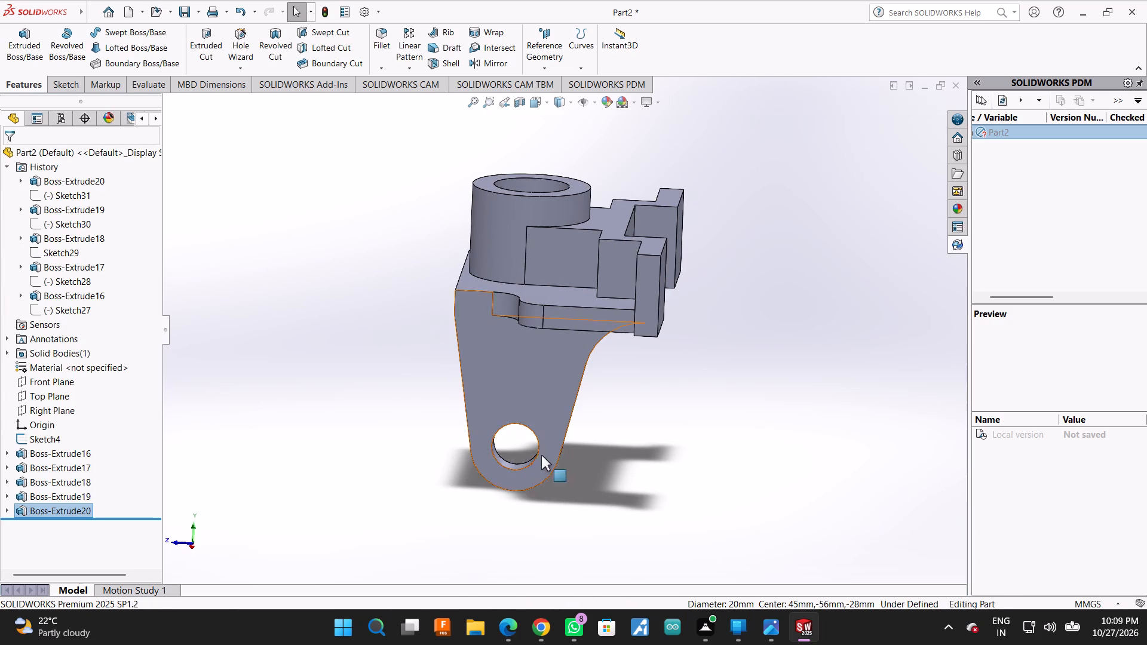
pyautogui.click(540, 451)
pyautogui.click(530, 420)
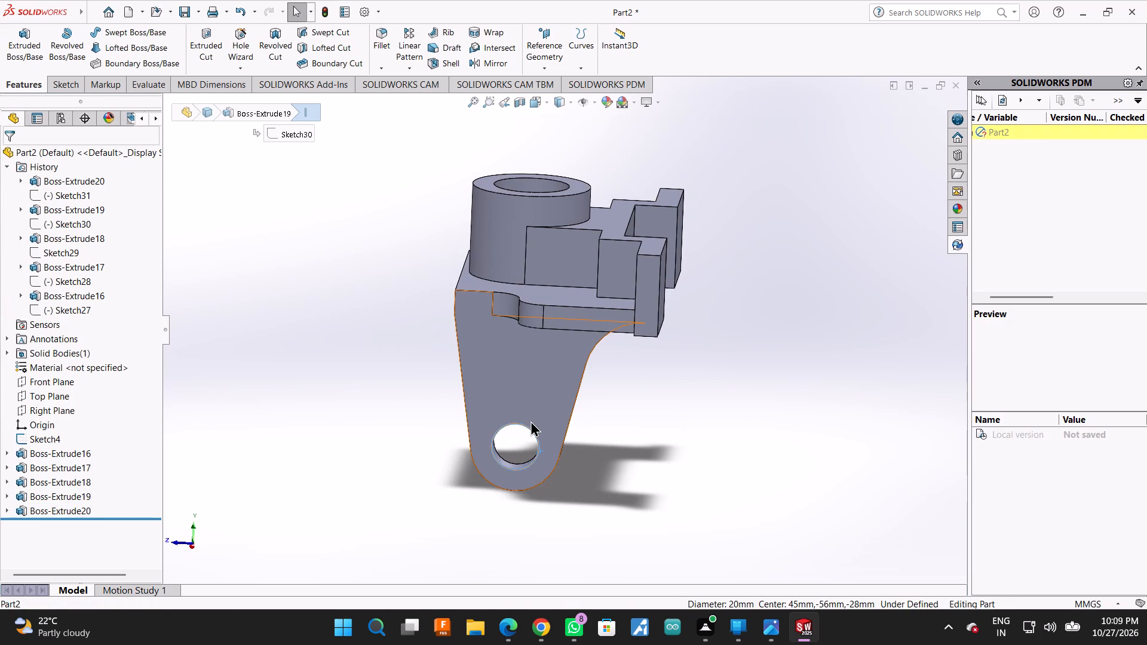
pyautogui.click(582, 388)
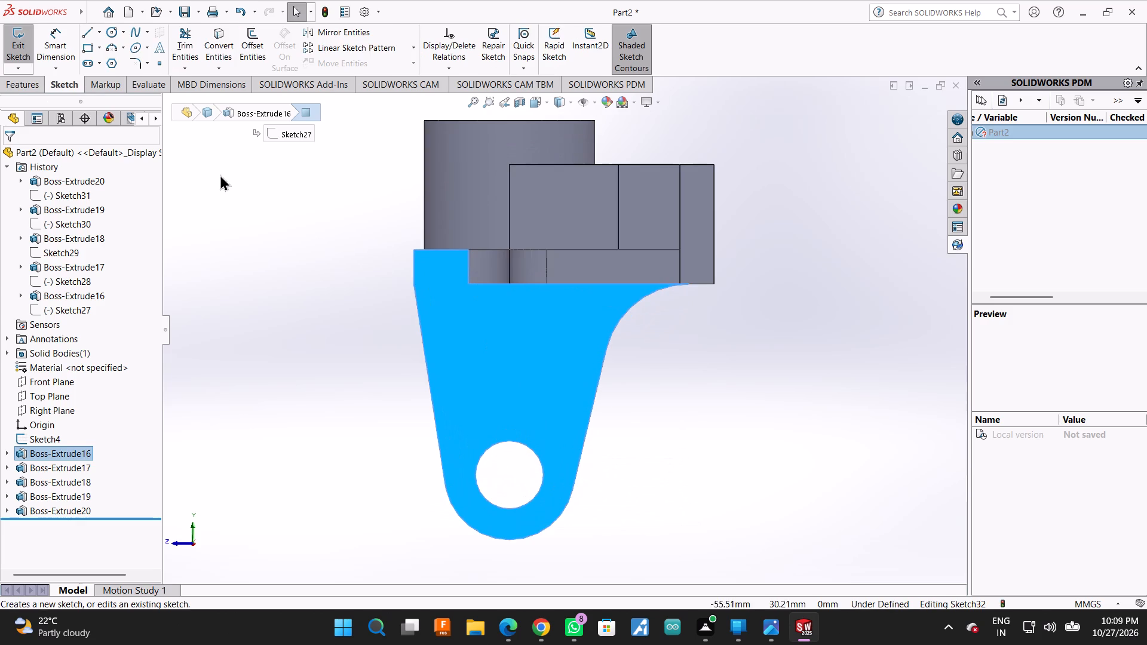
pyautogui.click(108, 35)
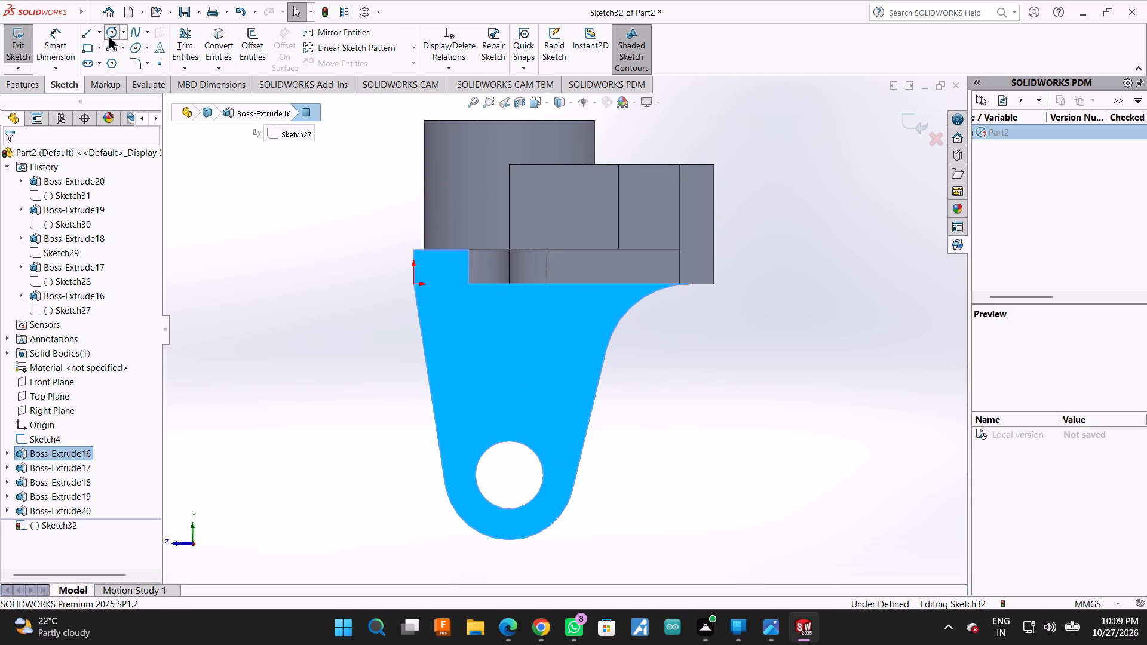
pyautogui.click(510, 476)
pyautogui.click(572, 498)
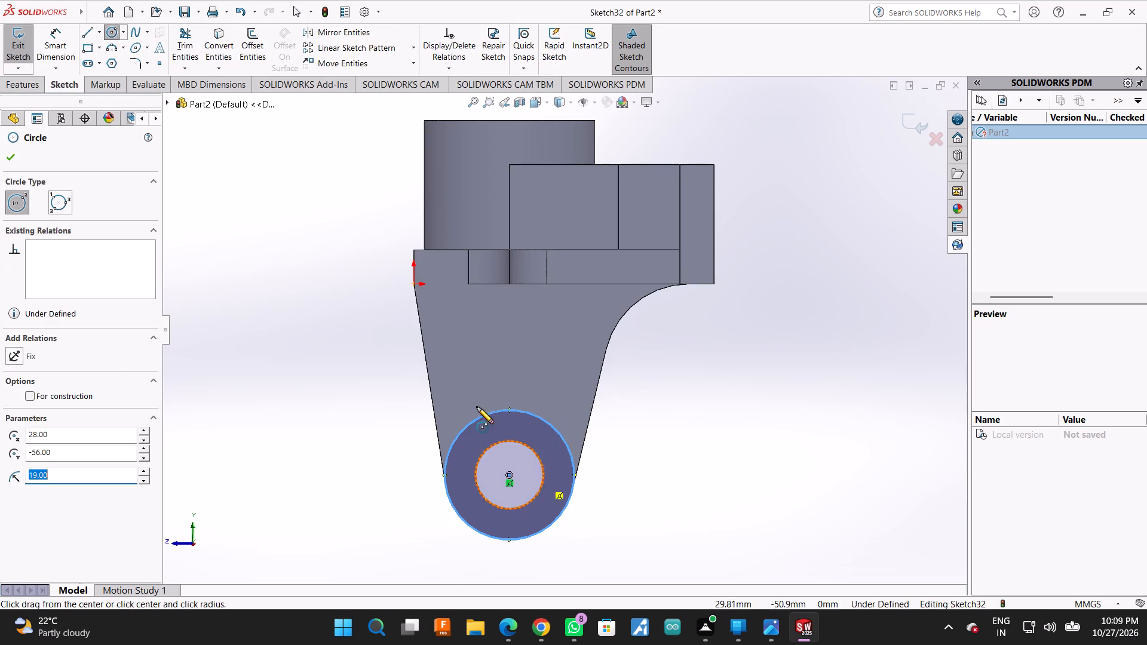
pyautogui.click(7, 152)
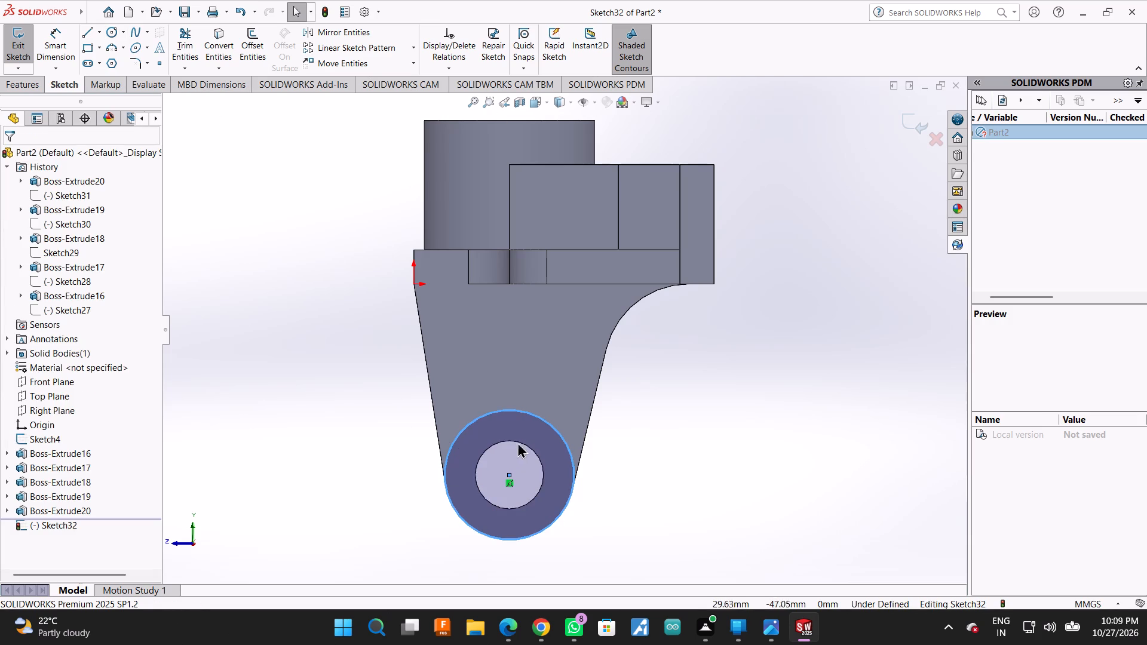
# Convert the circular edge of the arm's 20 mm hole into an entity of the current sketch.
pyautogui.click(517, 442)
pyautogui.click(220, 51)
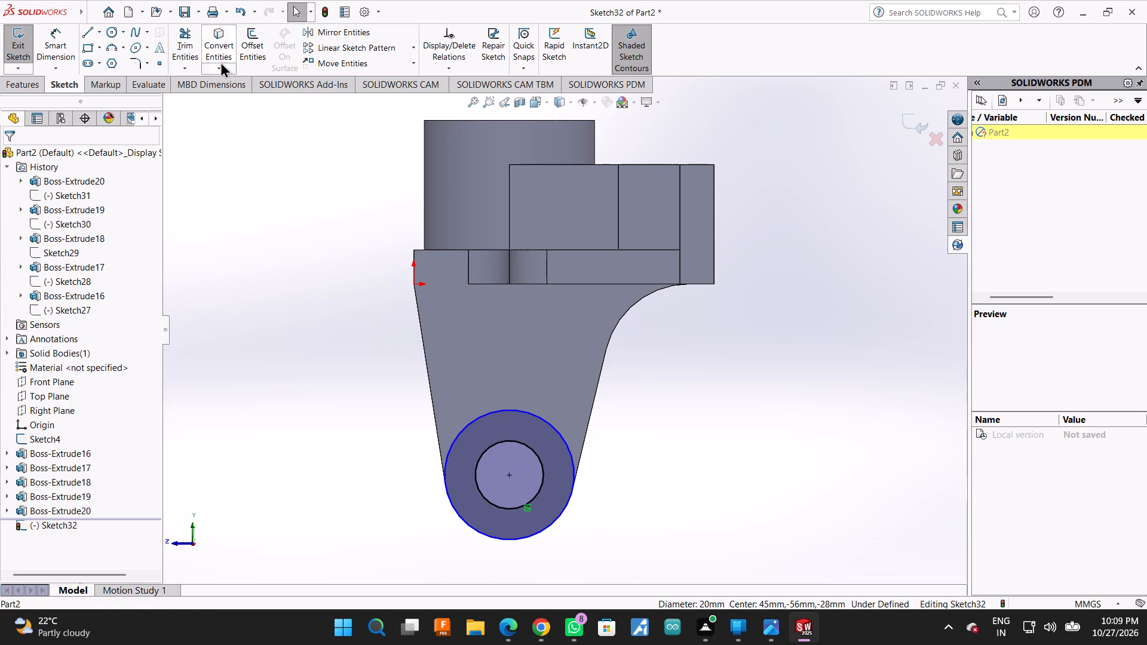
# Extrude the ring around the arm's hole as a 3 mm blind boss outward from the arm's outer side face, with merged result.
pyautogui.moveTo(42, 83); pyautogui.dragTo(32, 82)
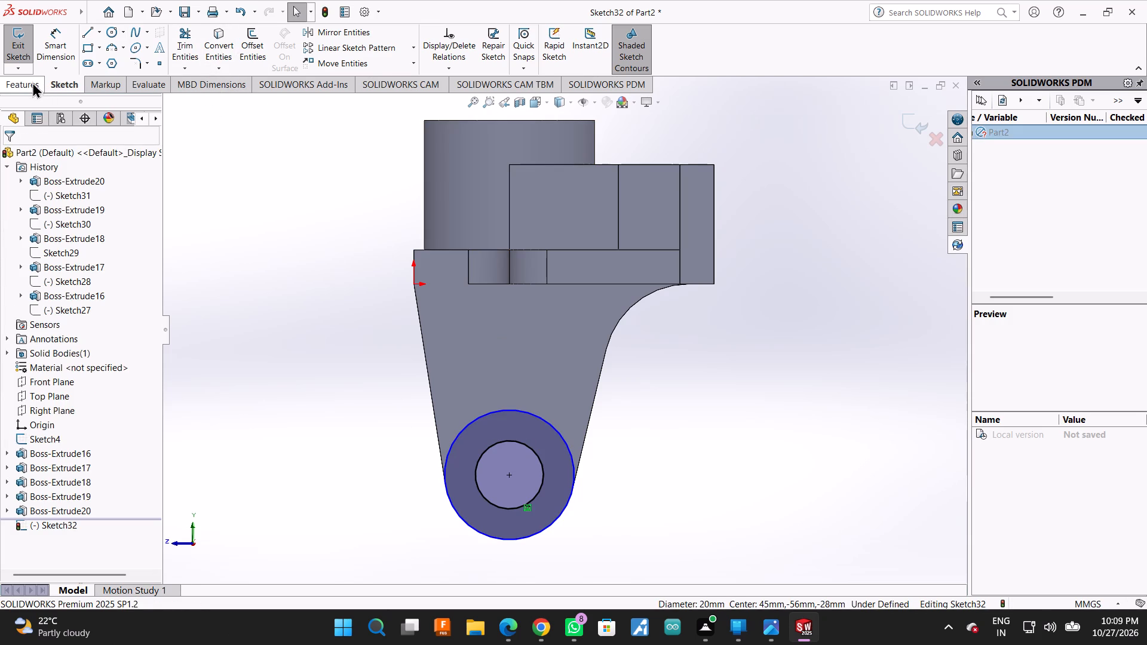
pyautogui.moveTo(32, 82); pyautogui.dragTo(32, 85)
pyautogui.click(13, 39)
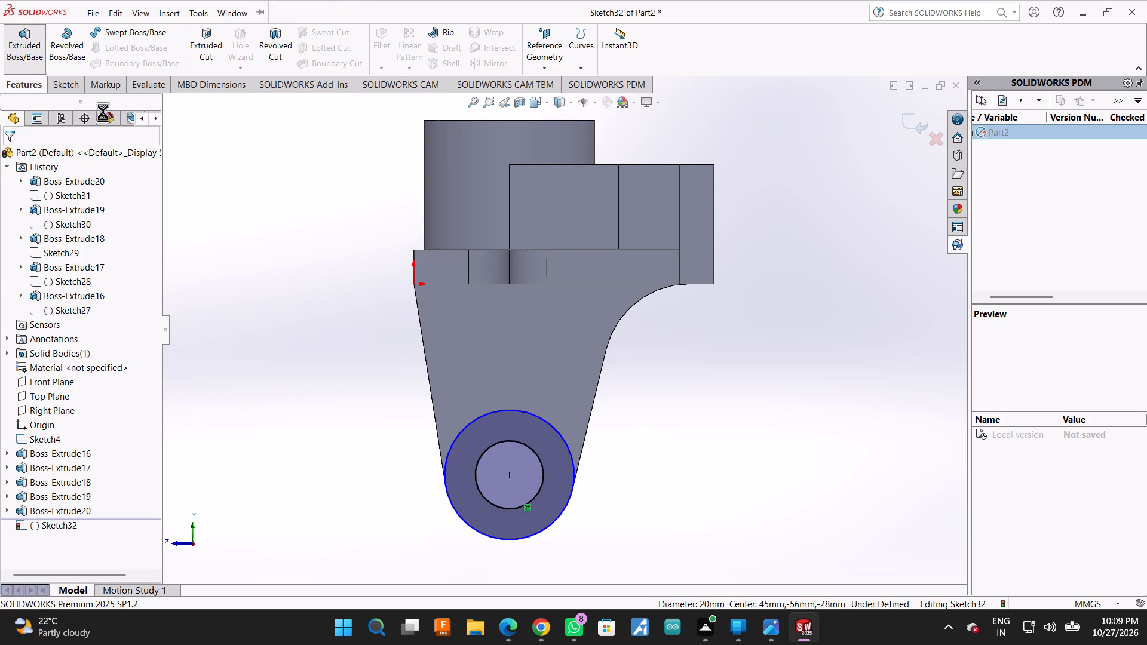
pyautogui.moveTo(817, 335); pyautogui.dragTo(766, 360, button='middle')
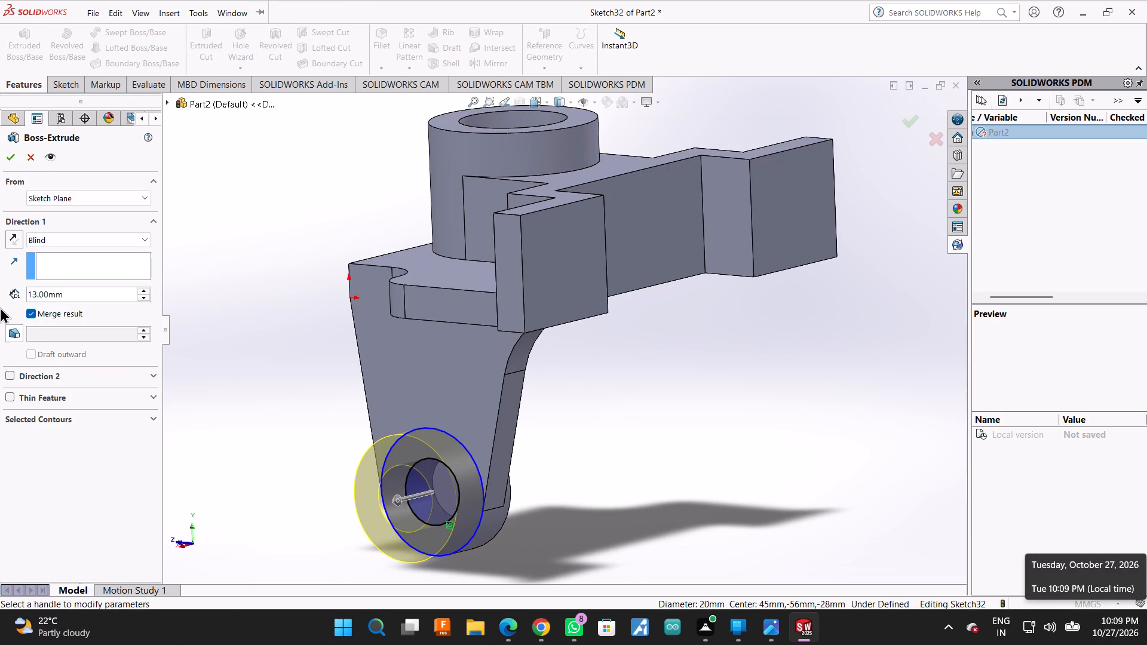
pyautogui.click(73, 296)
pyautogui.doubleClick(73, 296)
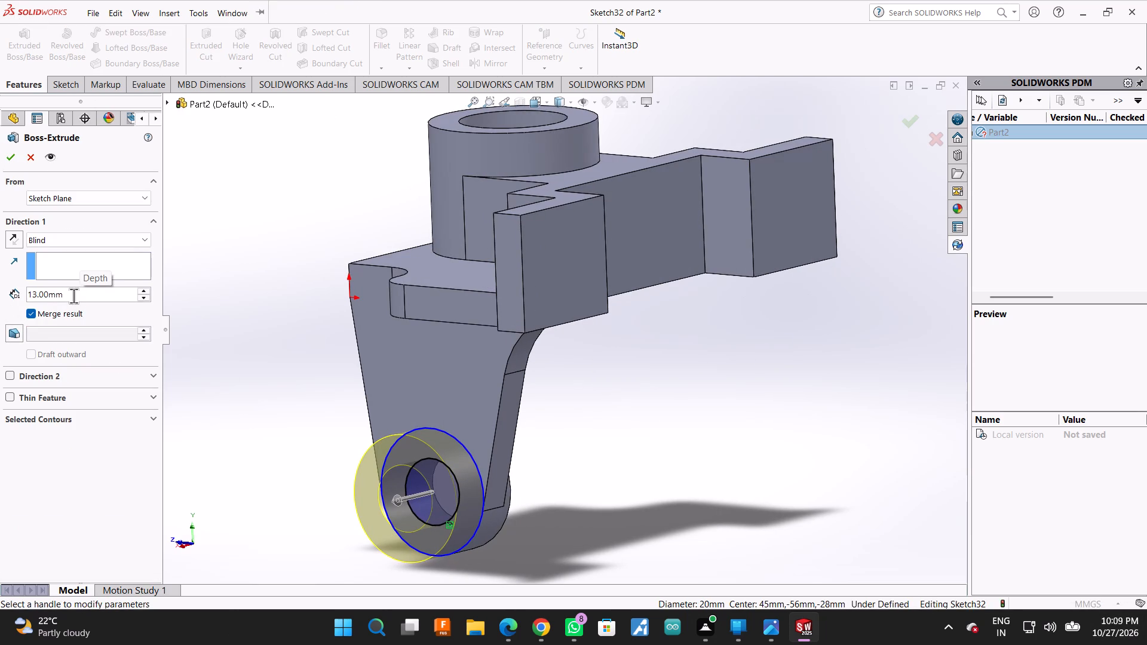
pyautogui.press('3')
pyautogui.press('Return')
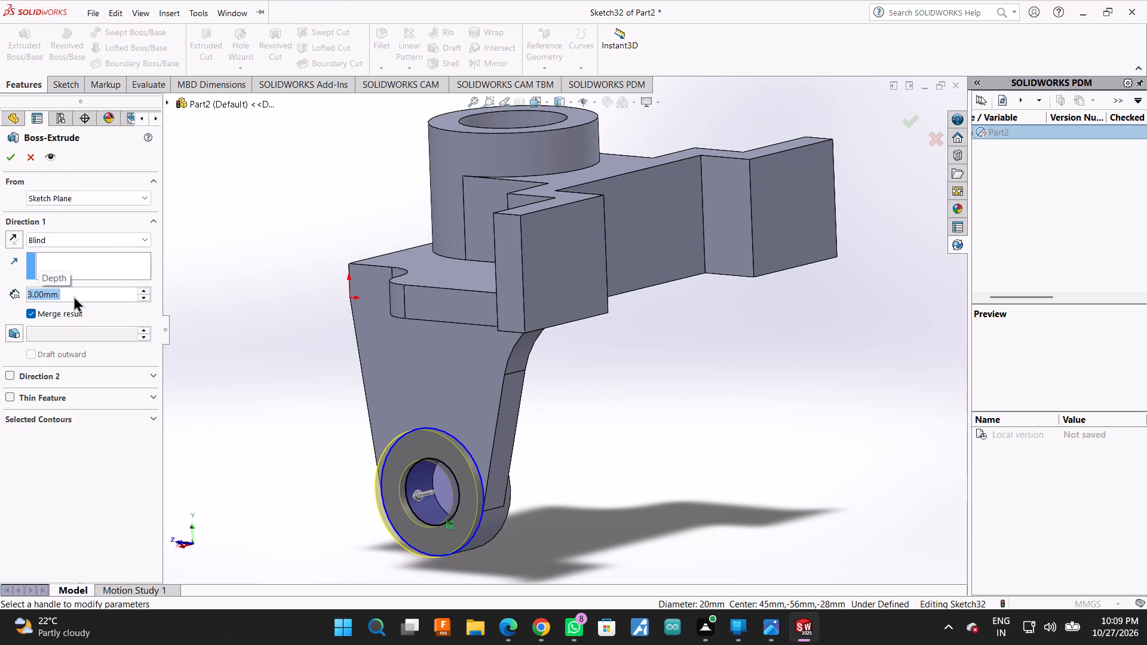
pyautogui.click(8, 155)
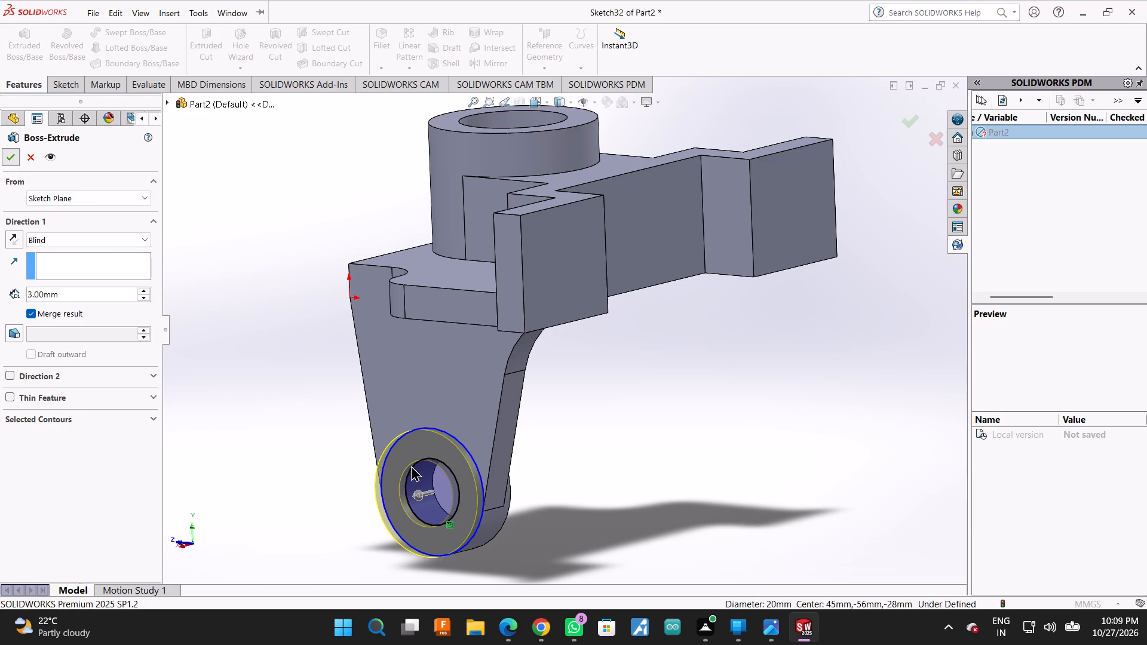
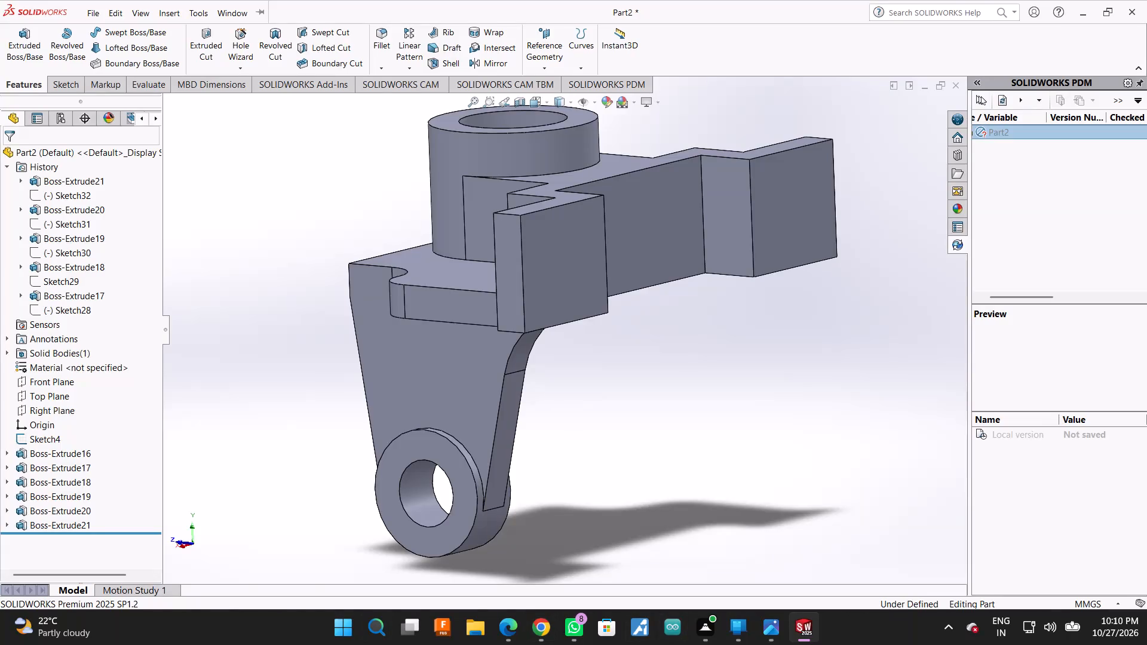
# Start a sketch on the base plate's small flat side face beside the curved notch.
pyautogui.scroll(-1, 456, 494)
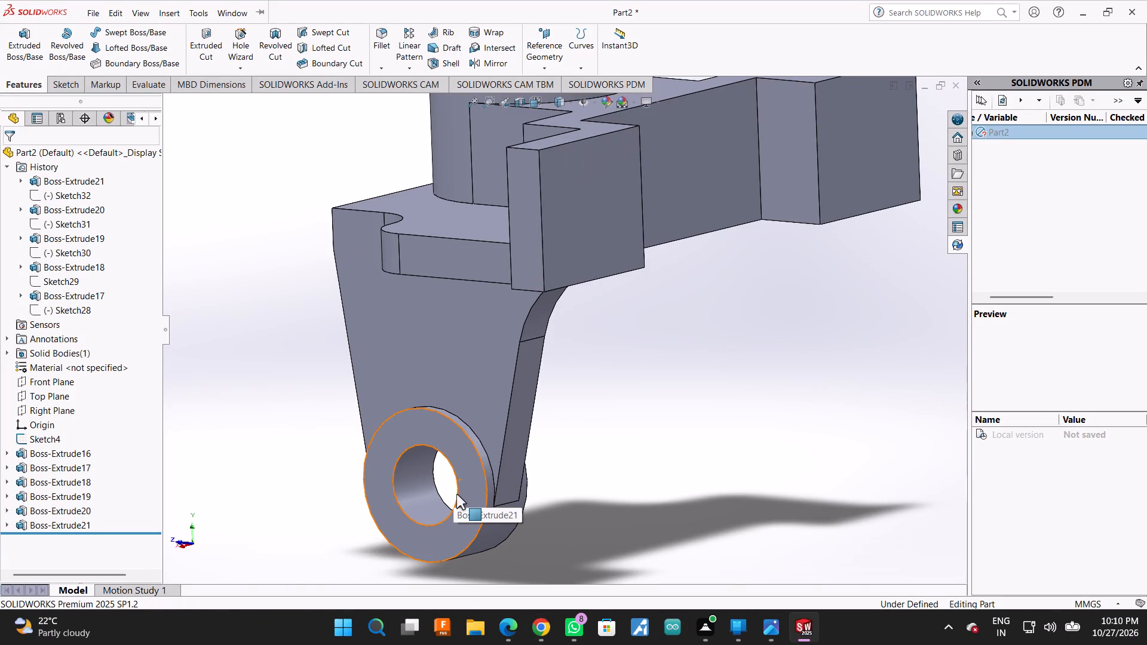
pyautogui.scroll(2, 459, 495)
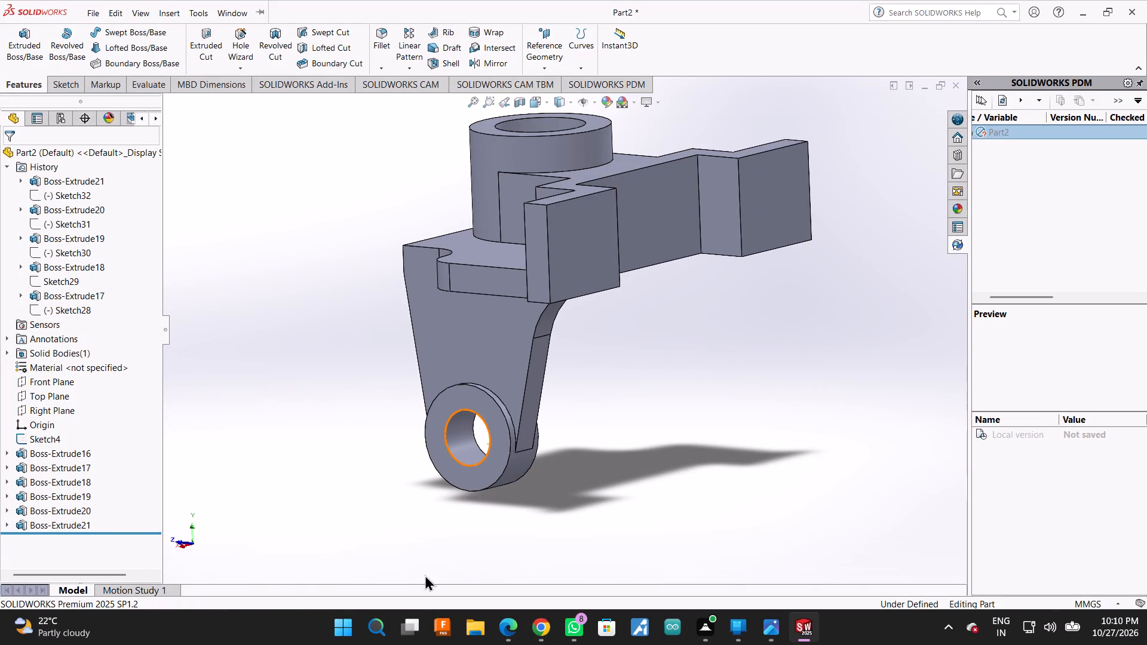
pyautogui.moveTo(661, 414); pyautogui.dragTo(637, 423, button='middle')
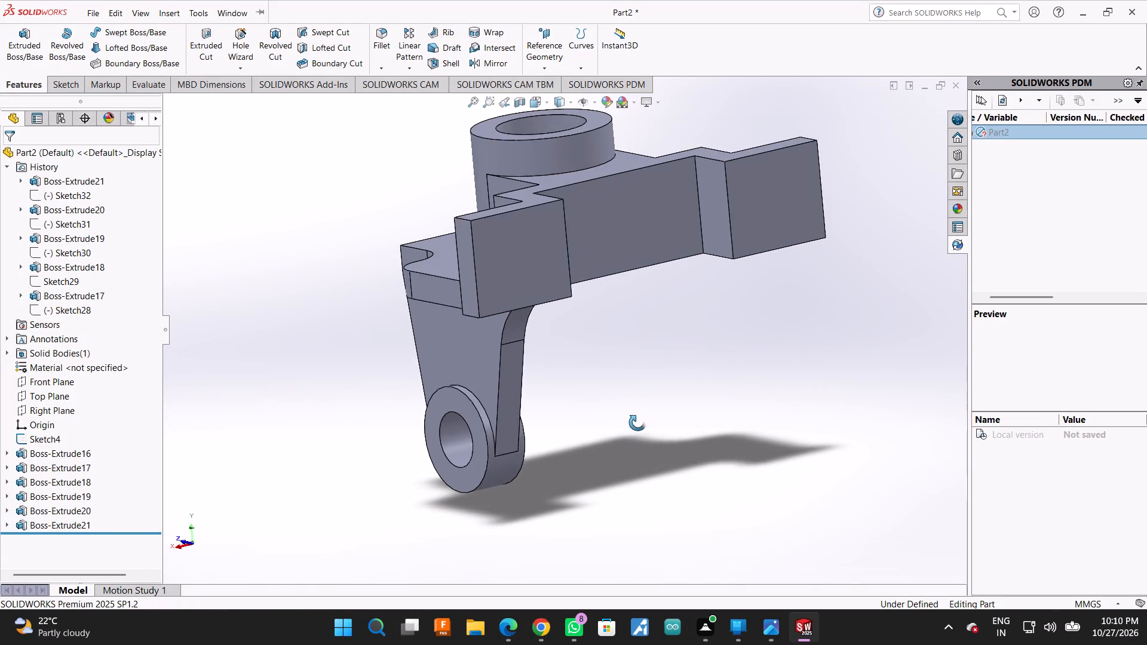
pyautogui.moveTo(637, 423); pyautogui.dragTo(698, 419, button='middle')
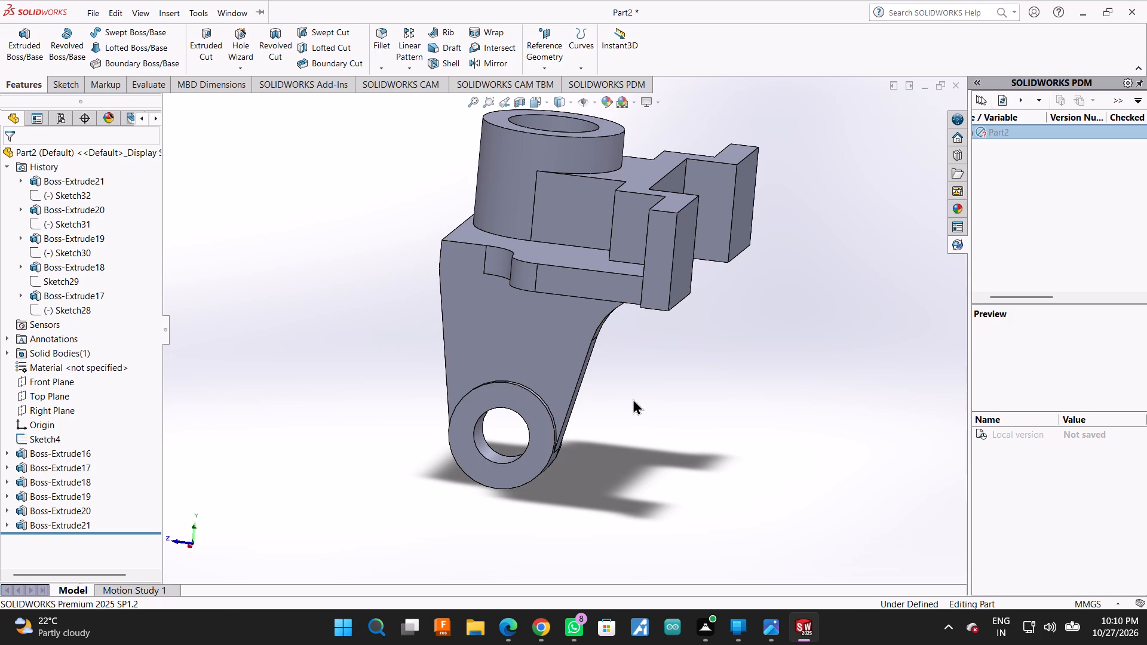
pyautogui.moveTo(733, 285); pyautogui.dragTo(703, 315, button='middle')
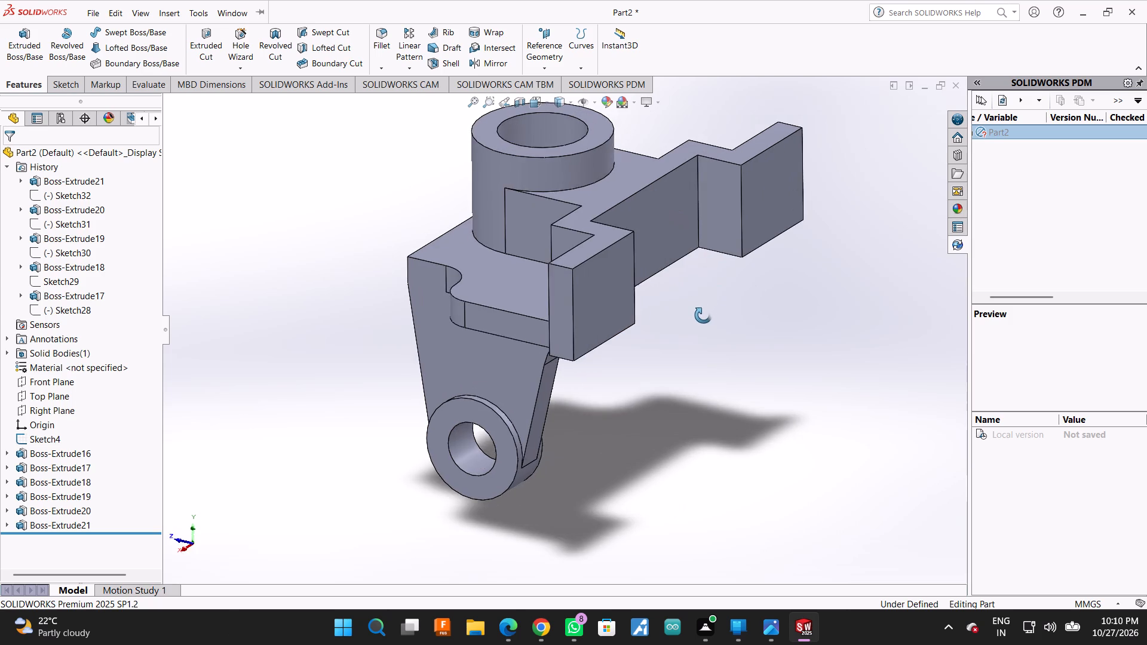
pyautogui.moveTo(703, 315); pyautogui.dragTo(547, 480, button='middle')
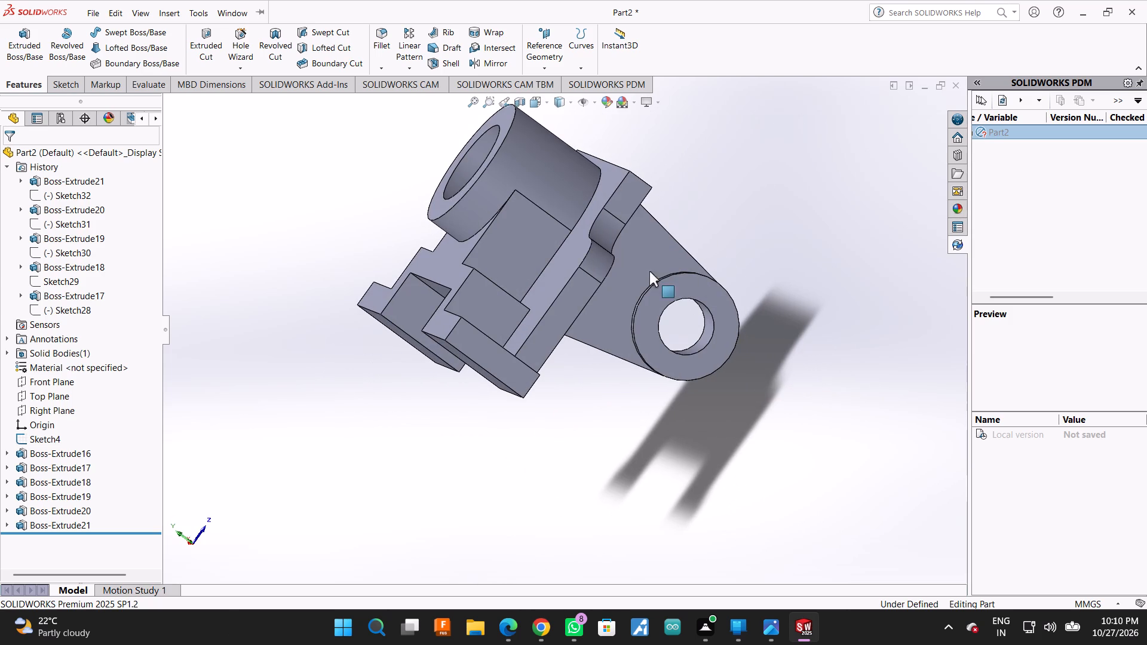
pyautogui.click(622, 209)
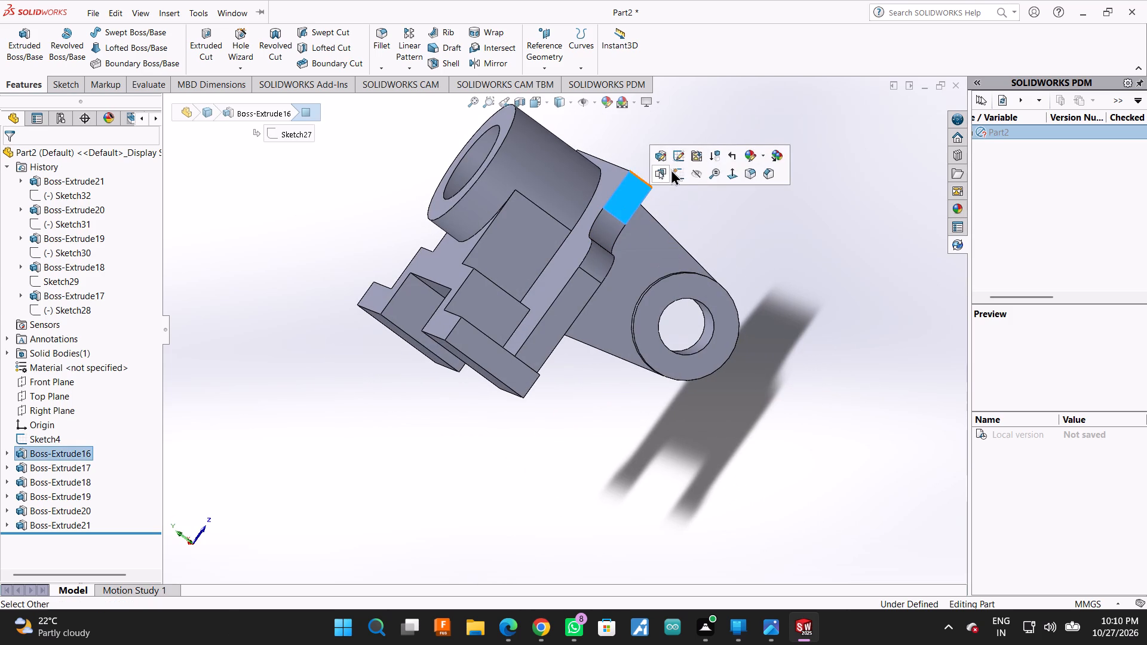
pyautogui.click(676, 171)
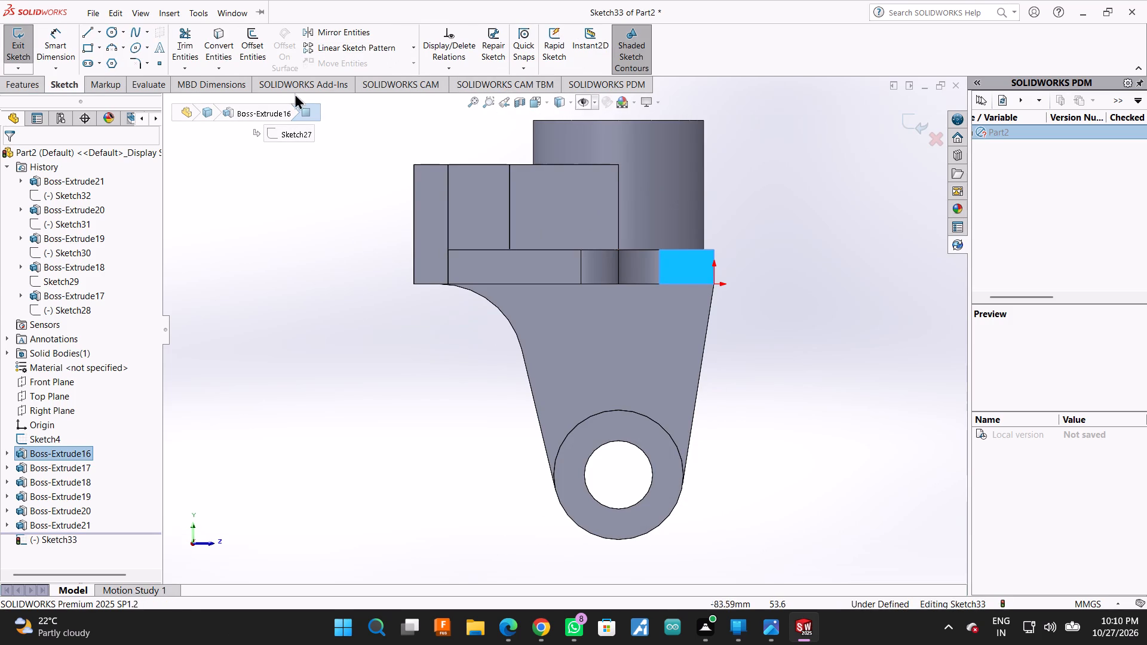
# With hidden lines visible, draw two consecutive horizontal lines along the plate's bottom edge from the sketch origin, about 28 mm and 37 mm long.
pyautogui.click(87, 34)
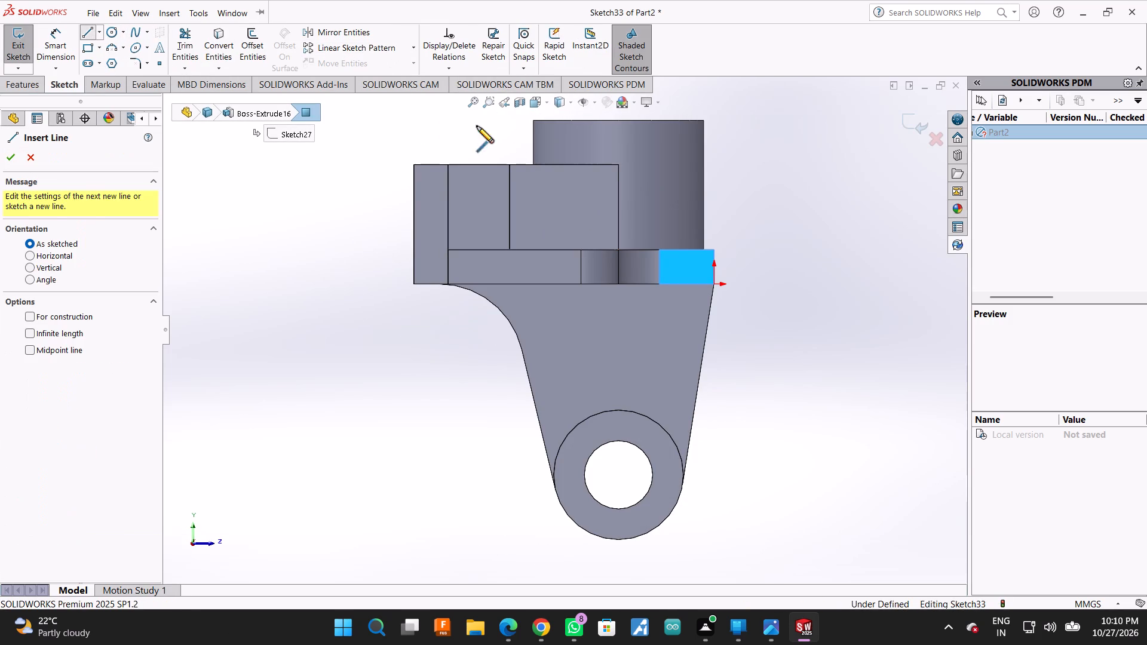
pyautogui.click(571, 103)
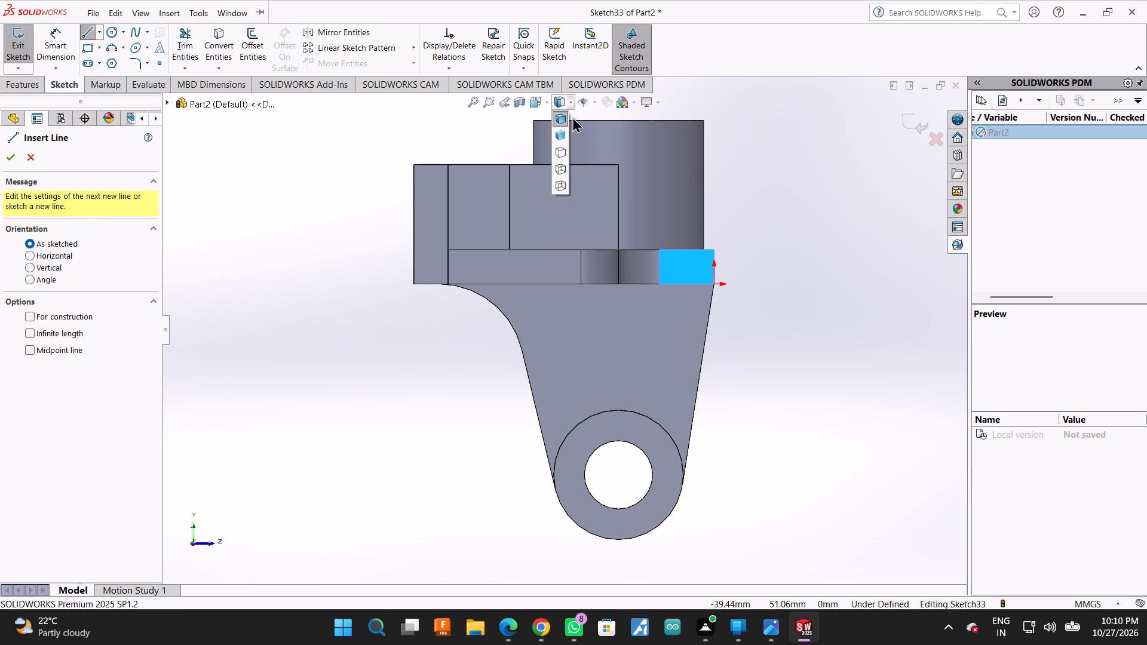
pyautogui.click(560, 162)
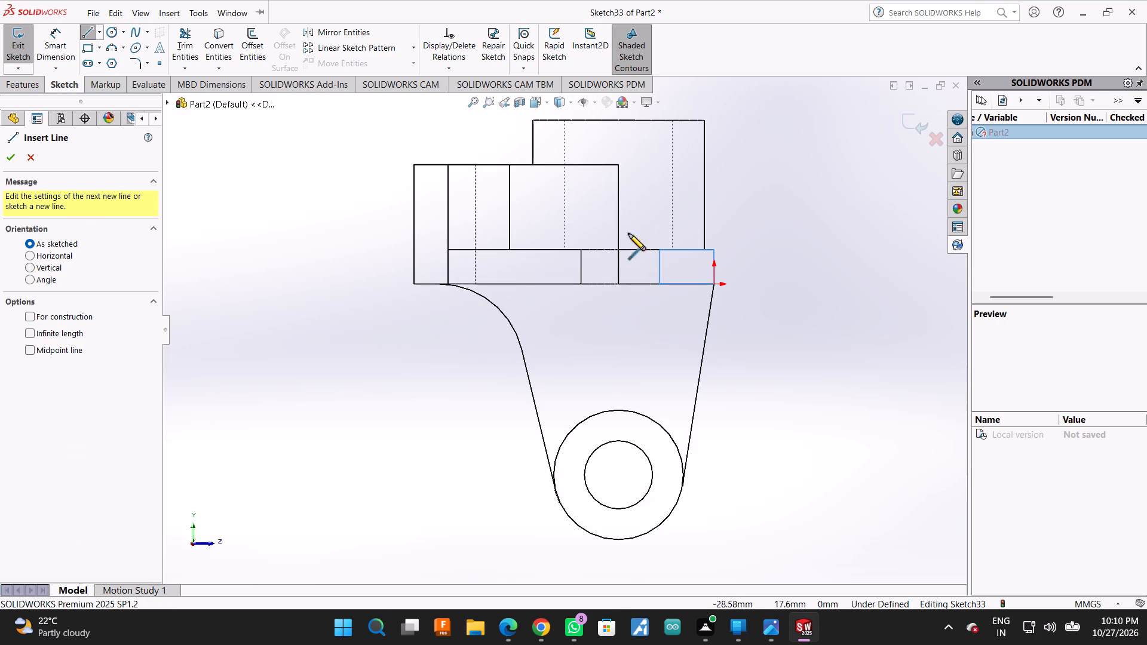
pyautogui.click(714, 287)
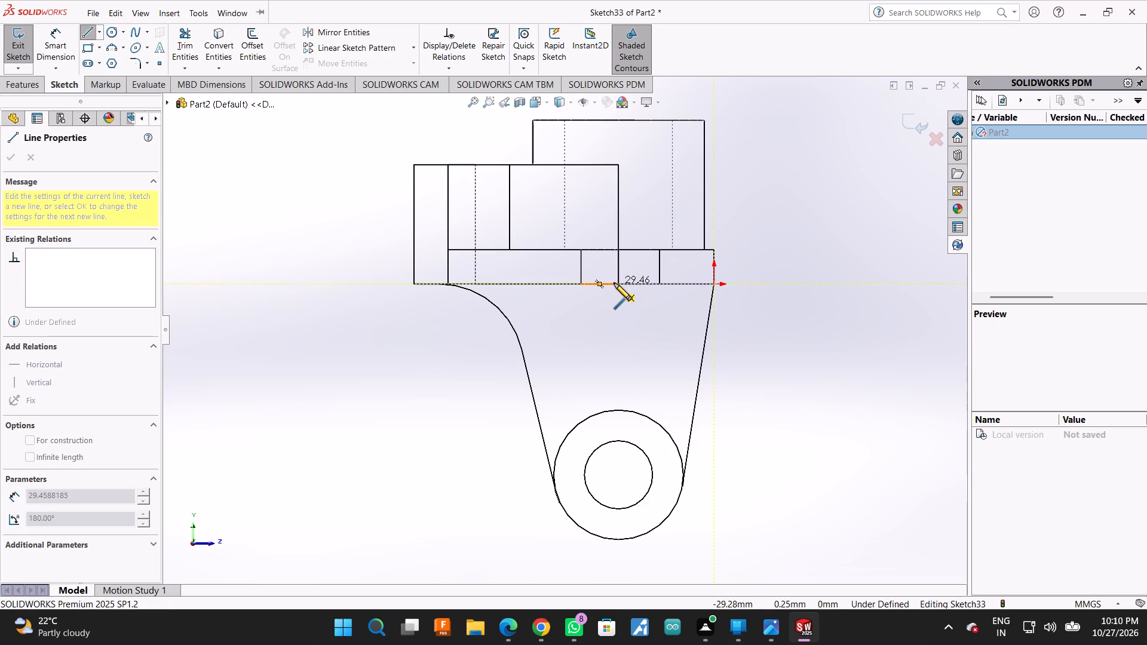
pyautogui.click(616, 284)
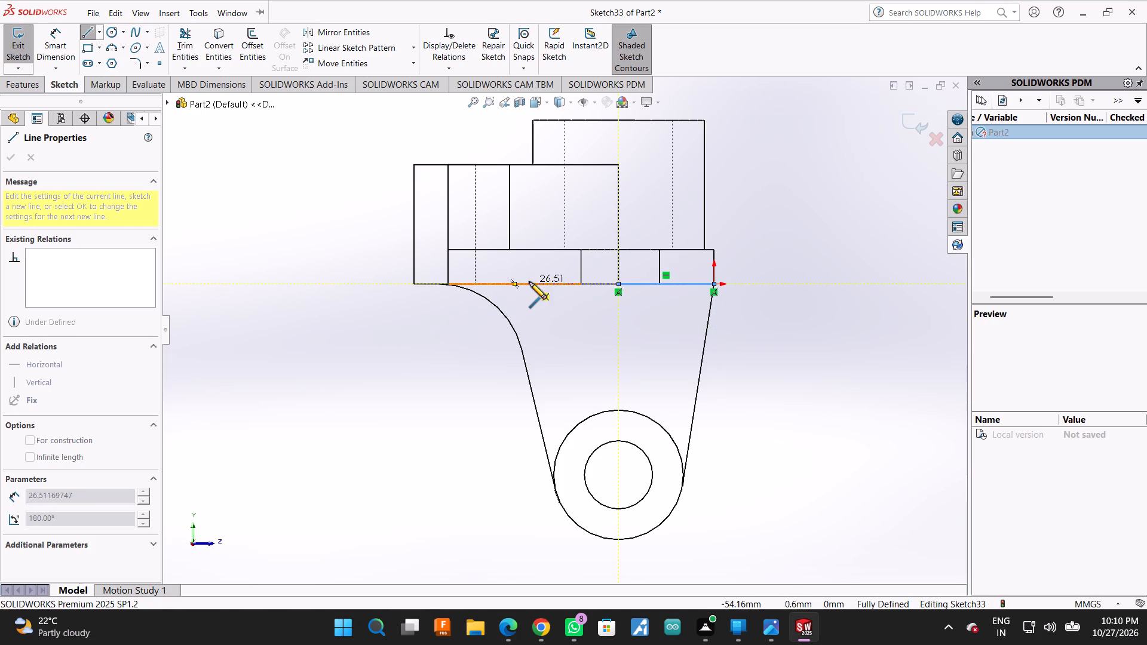
pyautogui.click(492, 284)
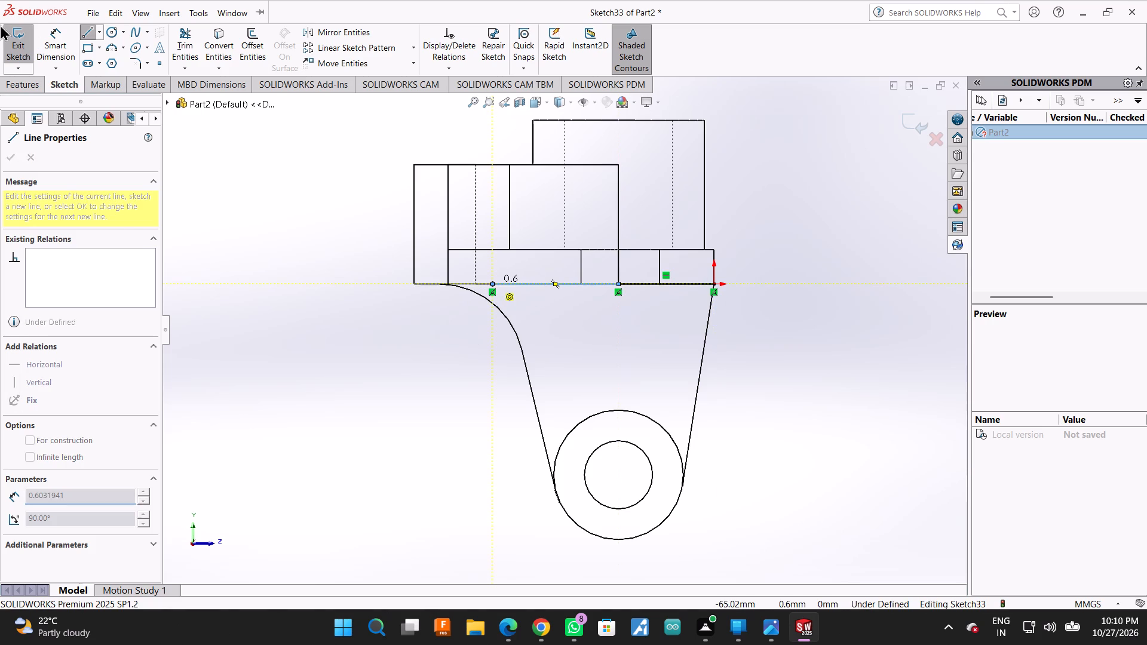
# Dimension the line farther from the origin as 33 mm and add a driven length dimension to the line starting at the origin.
pyautogui.click(50, 32)
pyautogui.click(546, 284)
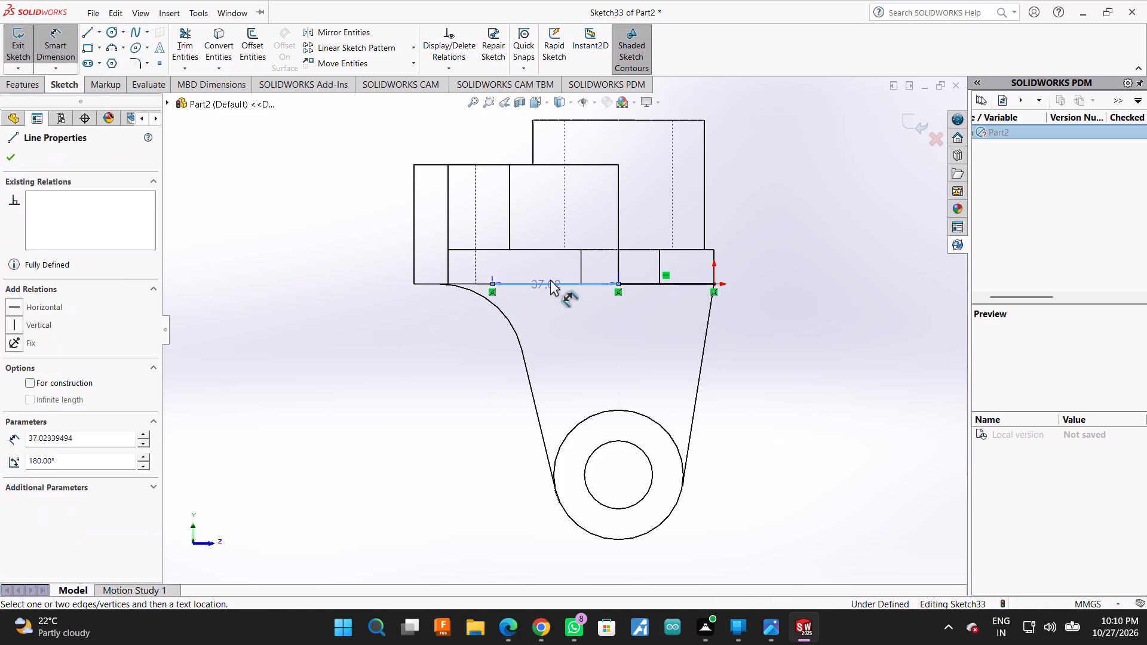
pyautogui.click(550, 279)
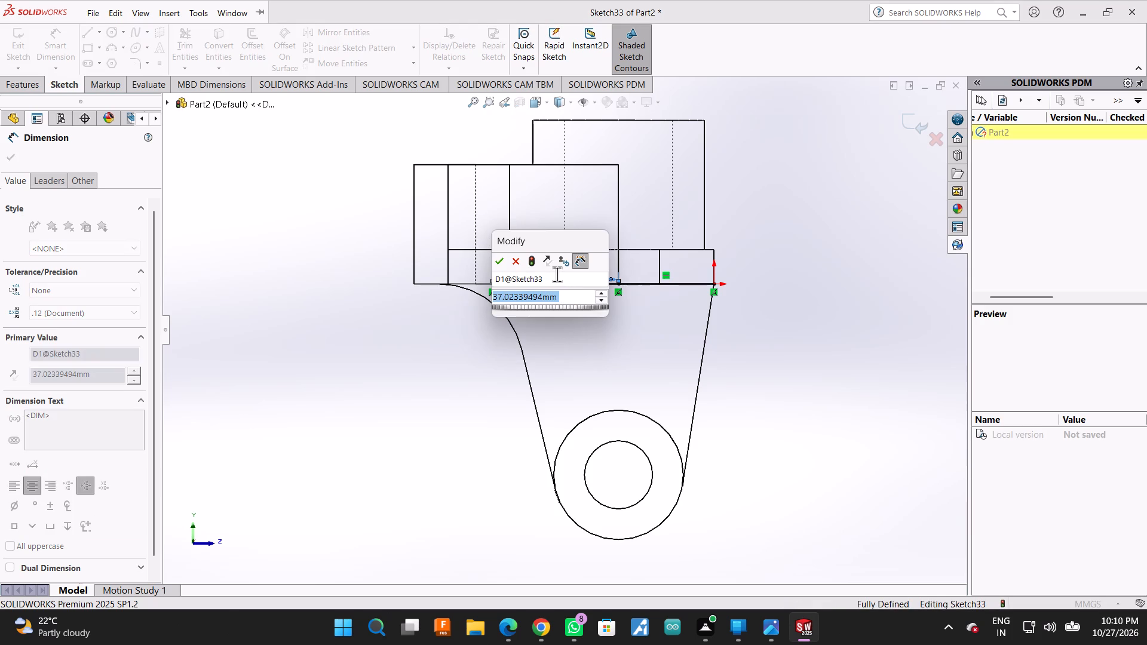
pyautogui.write('33')
pyautogui.press('Return')
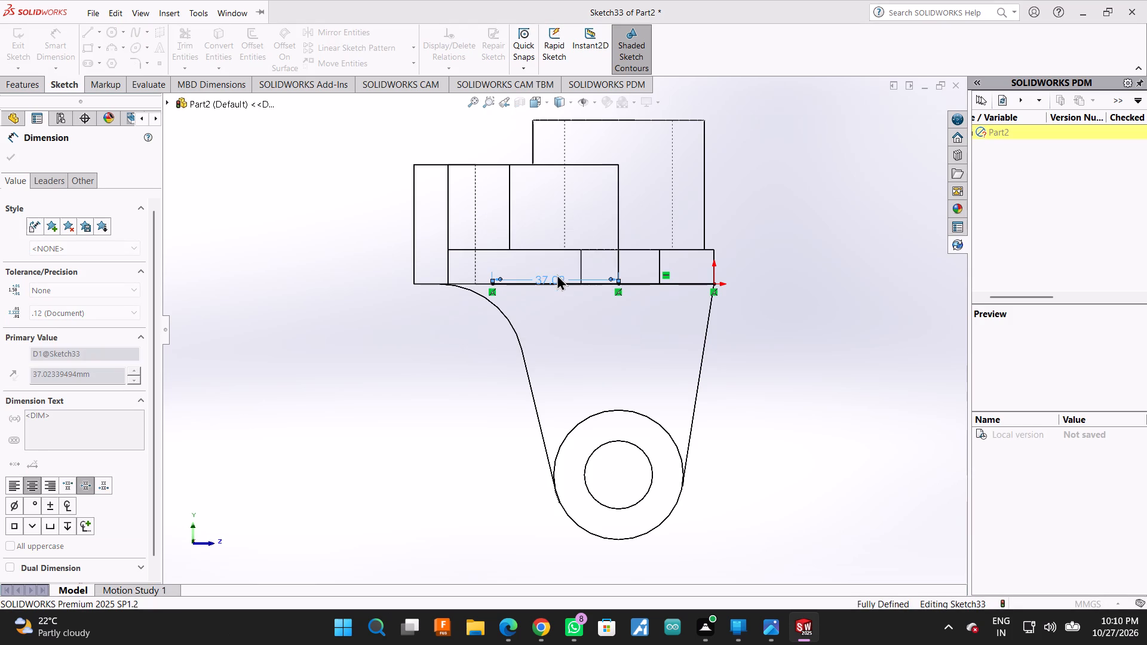
pyautogui.click(653, 287)
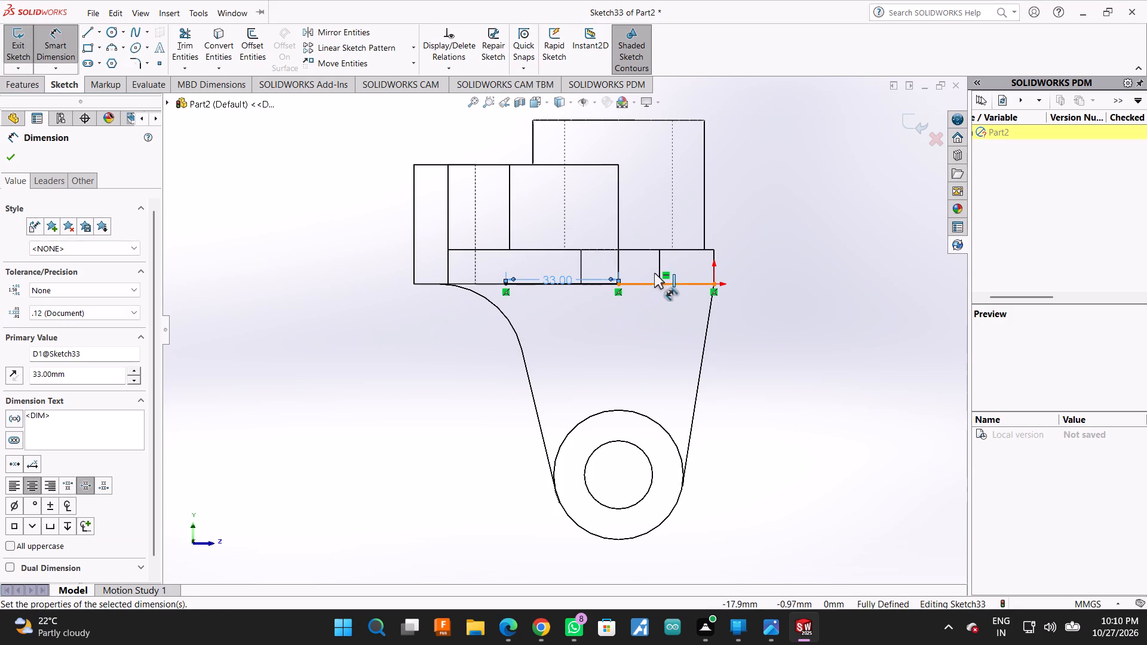
pyautogui.click(655, 268)
pyautogui.click(641, 299)
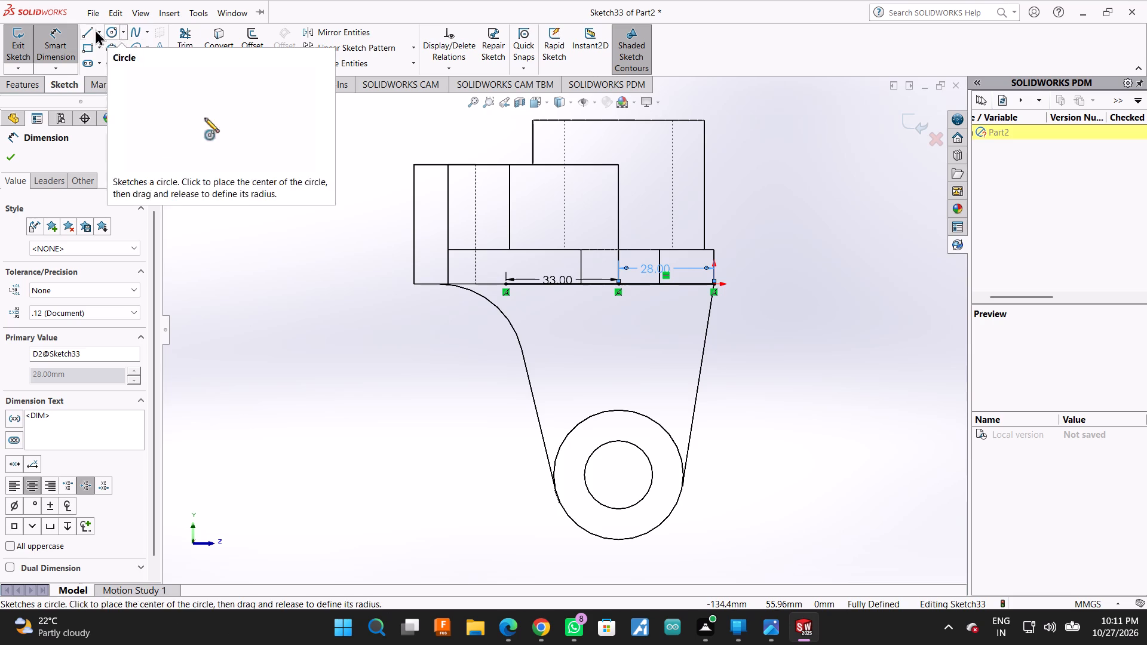
# Draw a 56 mm vertical line from the joint of the two horizontal lines down to the arm's hole centre.
pyautogui.click(86, 28)
pyautogui.click(618, 284)
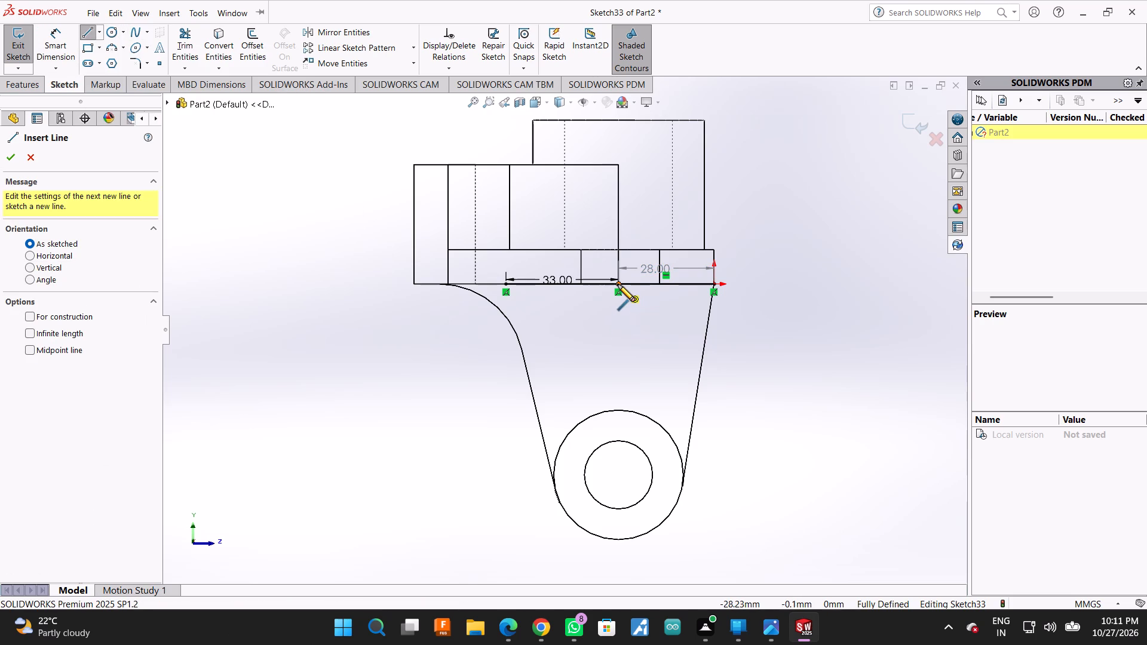
pyautogui.click(621, 476)
# Draw two concentric circles of 10 mm and 19 mm radius centred on the arm's hole.
pyautogui.click(111, 33)
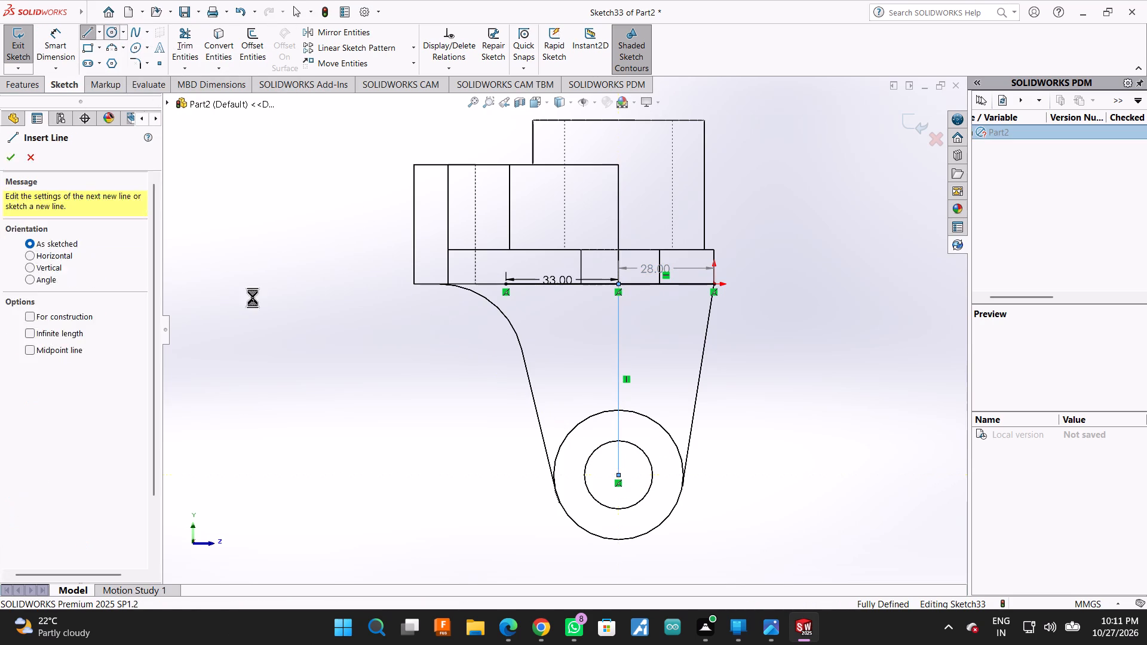
pyautogui.click(619, 475)
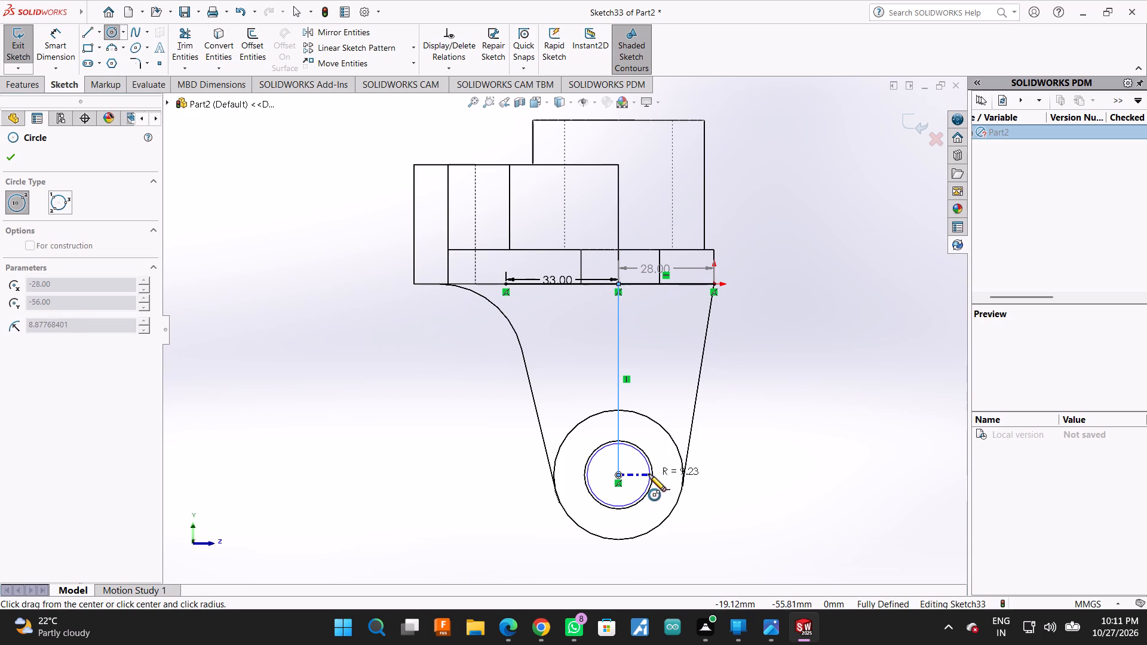
pyautogui.click(652, 470)
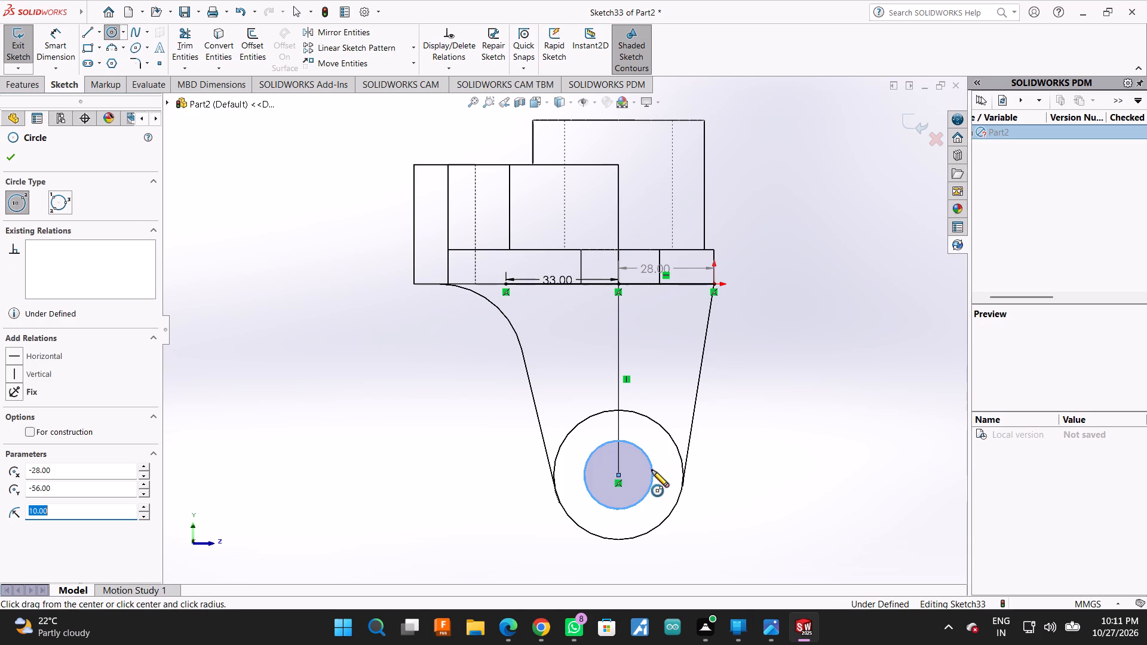
pyautogui.click(617, 477)
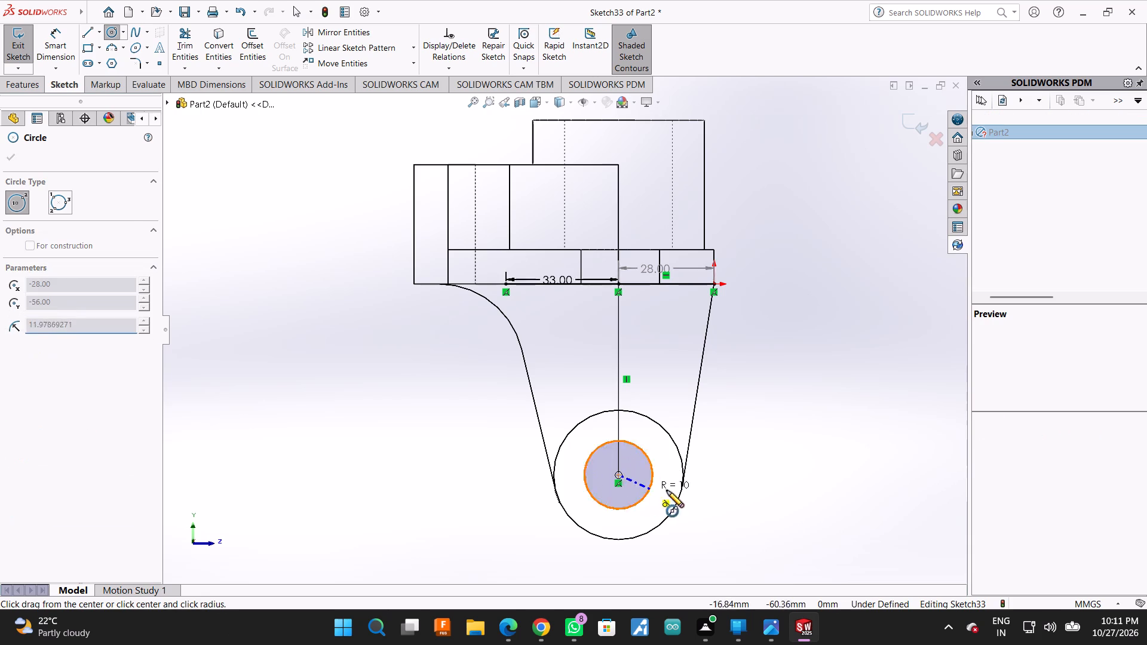
pyautogui.click(683, 489)
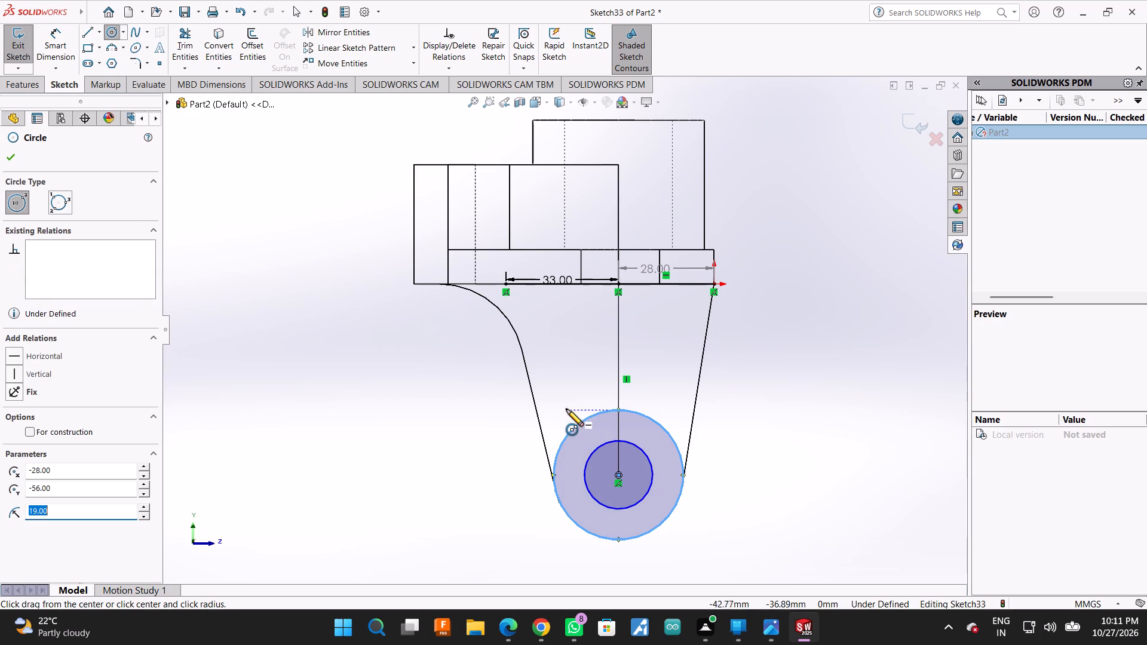
# Draw two slanted lines joining the outer ends of the horizontal lines to the outer circle, the one from the origin about 52 mm long.
pyautogui.click(87, 29)
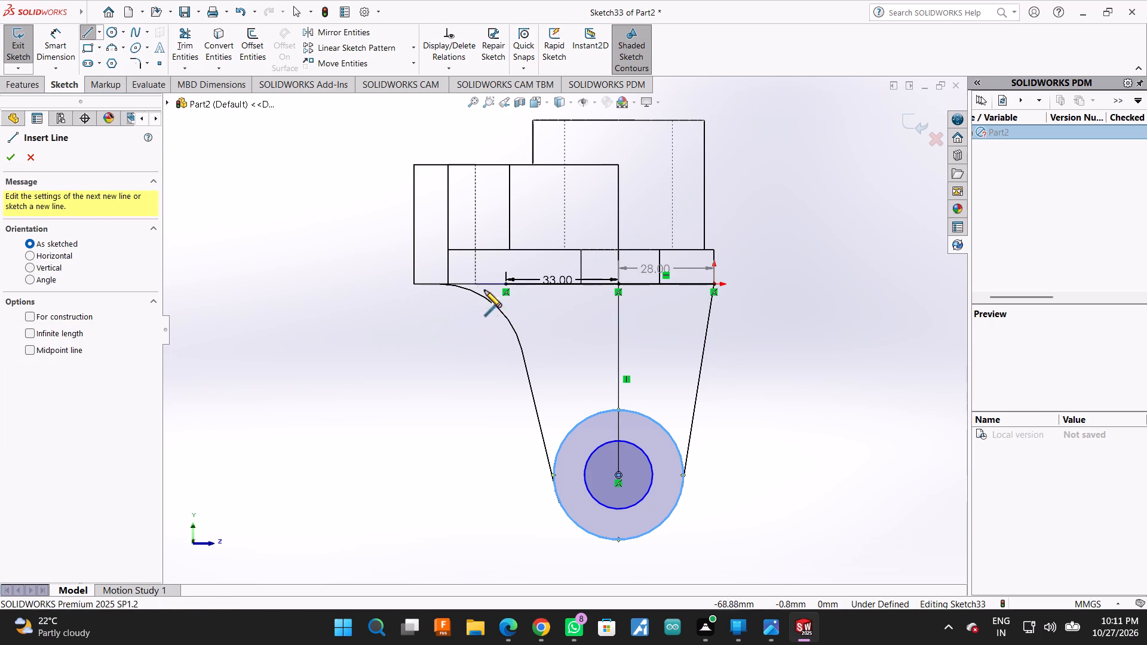
pyautogui.click(714, 287)
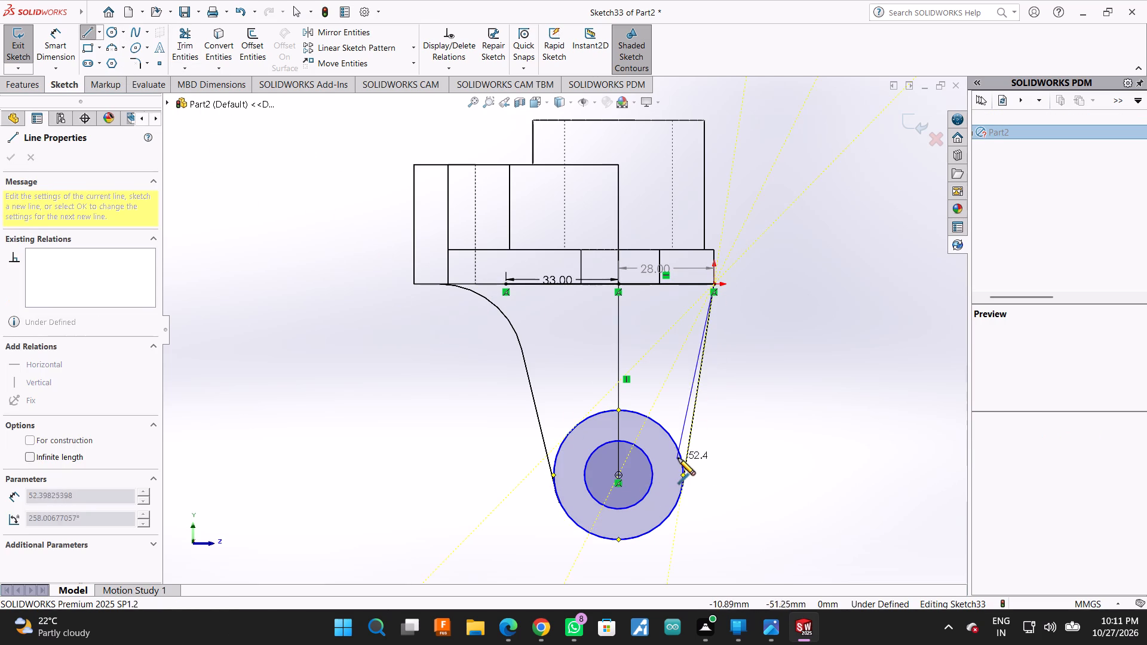
pyautogui.click(678, 458)
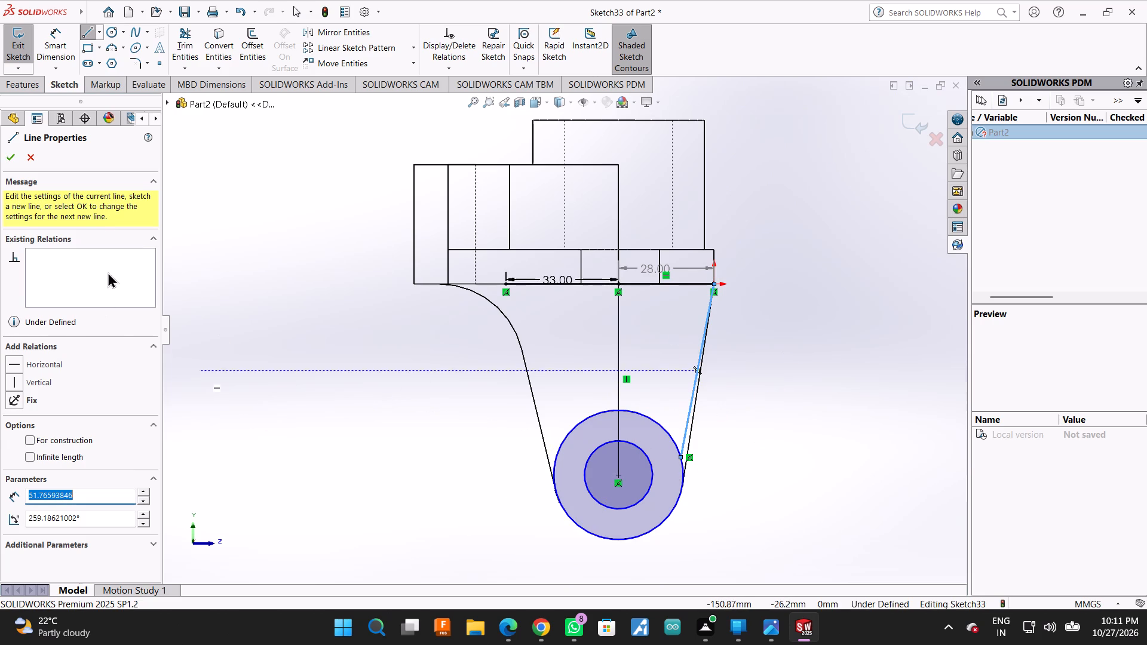
pyautogui.click(504, 284)
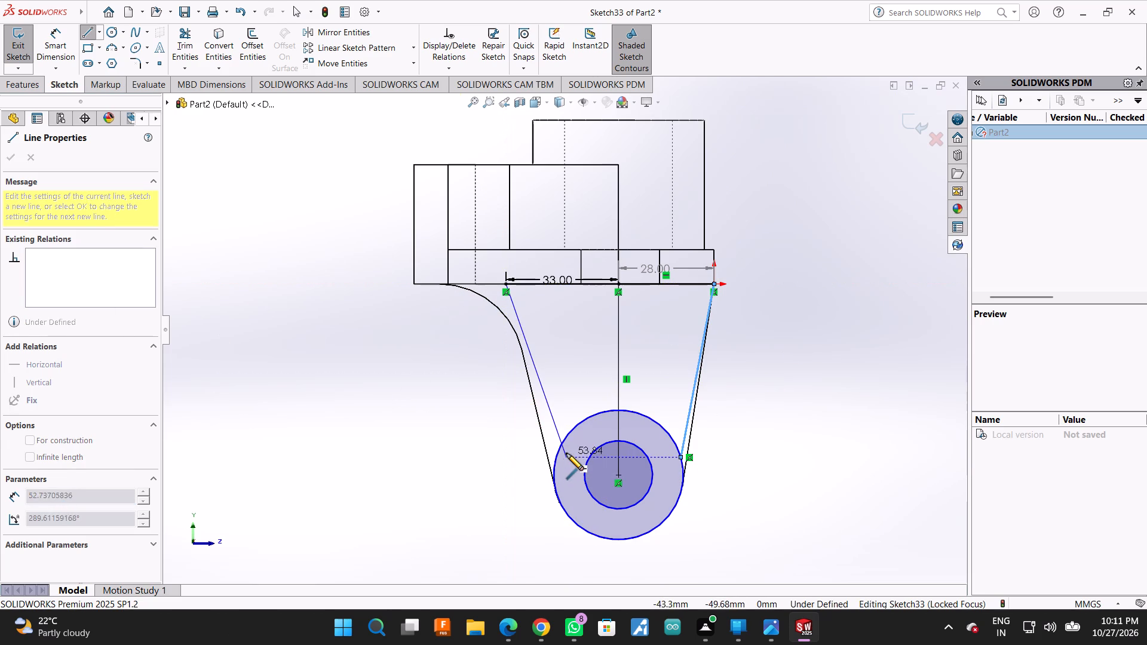
pyautogui.click(560, 447)
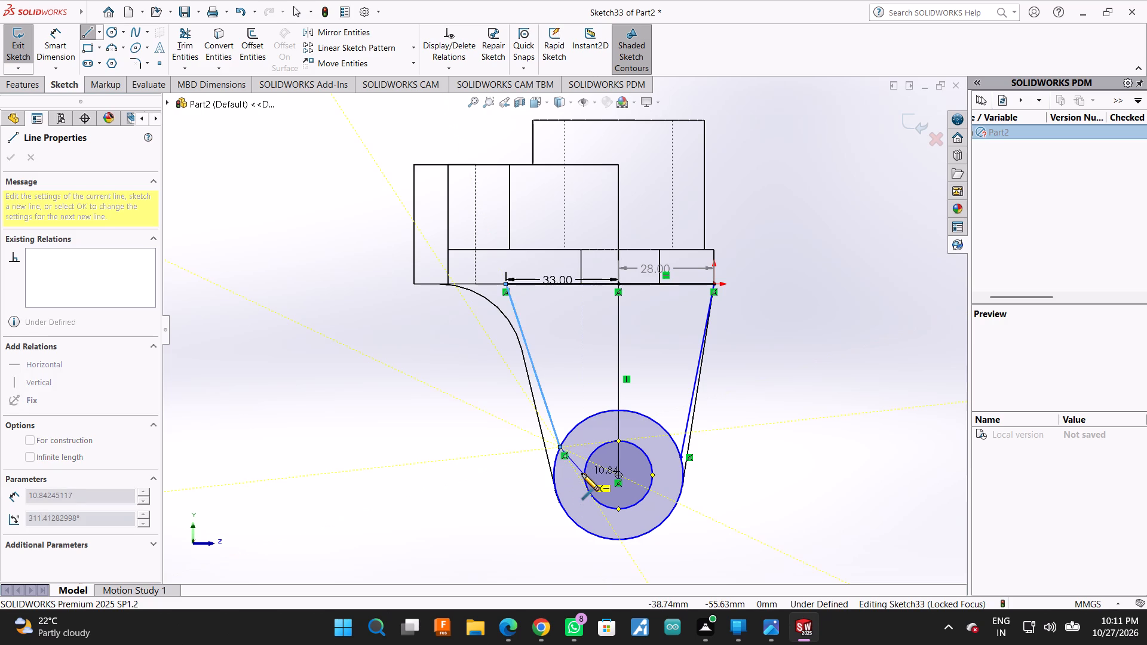
pyautogui.press('Escape')
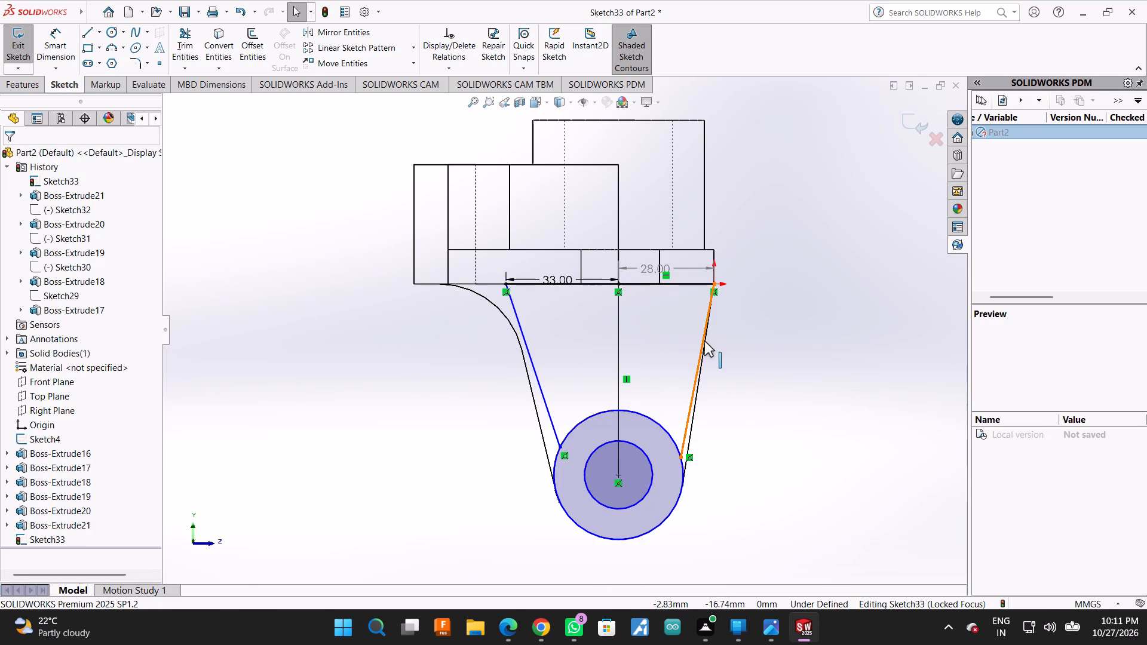
# Add a tangent relation between the outer circle and the slanted line that starts at the sketch origin.
pyautogui.keyDown('ctrl'); pyautogui.click(686, 427); pyautogui.keyUp('ctrl')
pyautogui.keyDown('ctrl'); pyautogui.click(647, 418); pyautogui.keyUp('ctrl')
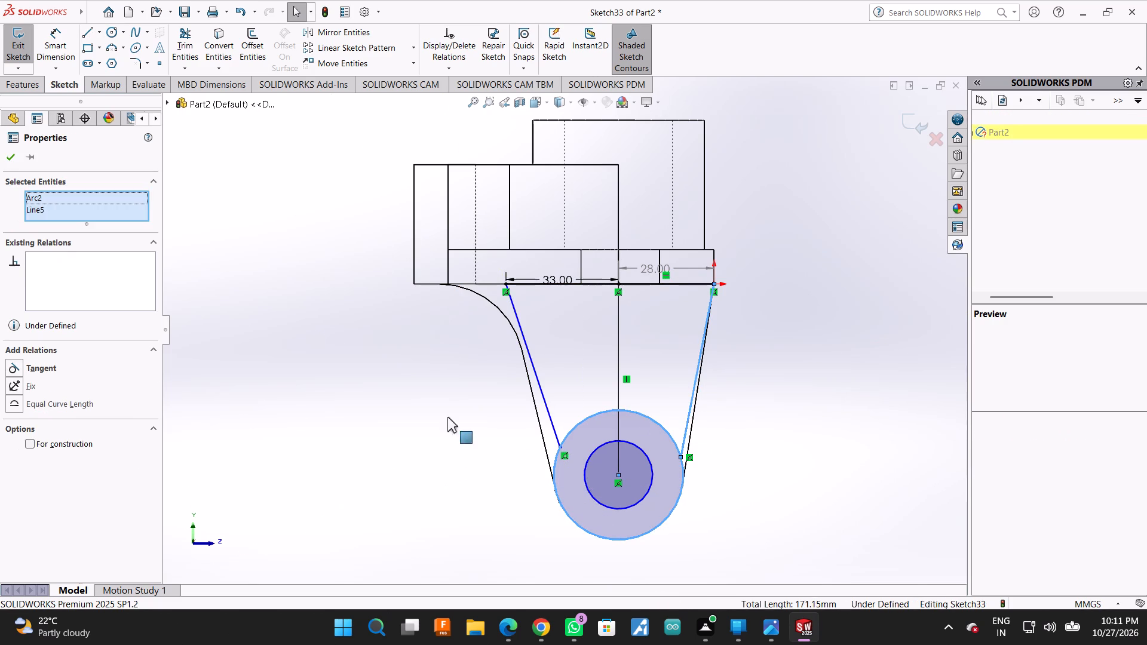
pyautogui.click(50, 370)
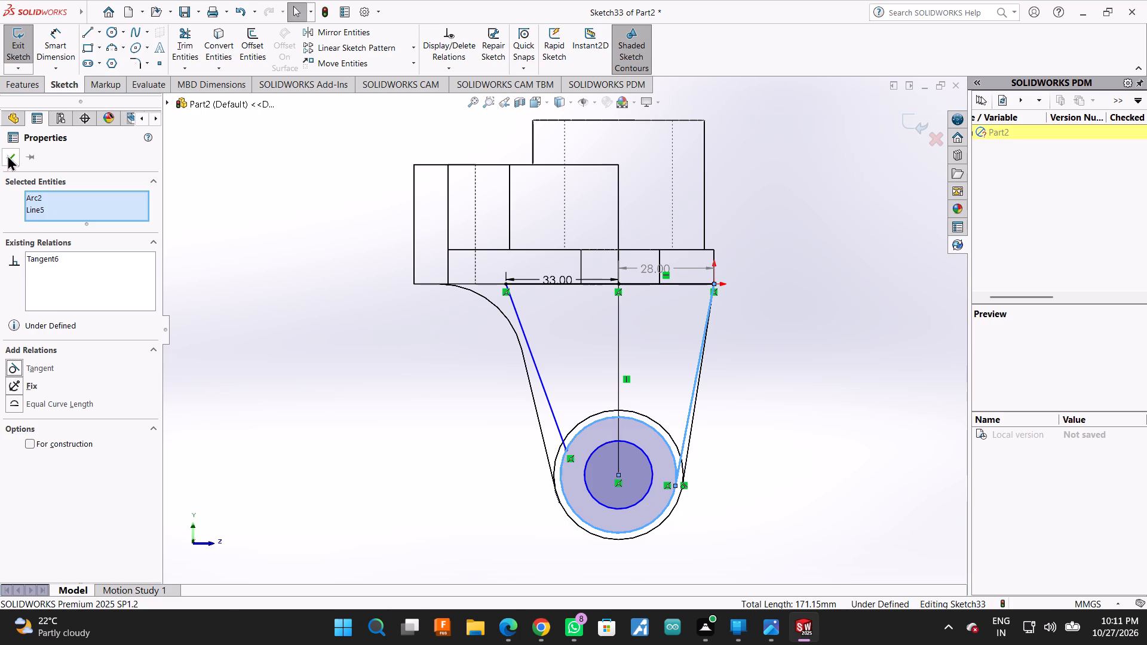
pyautogui.click(7, 155)
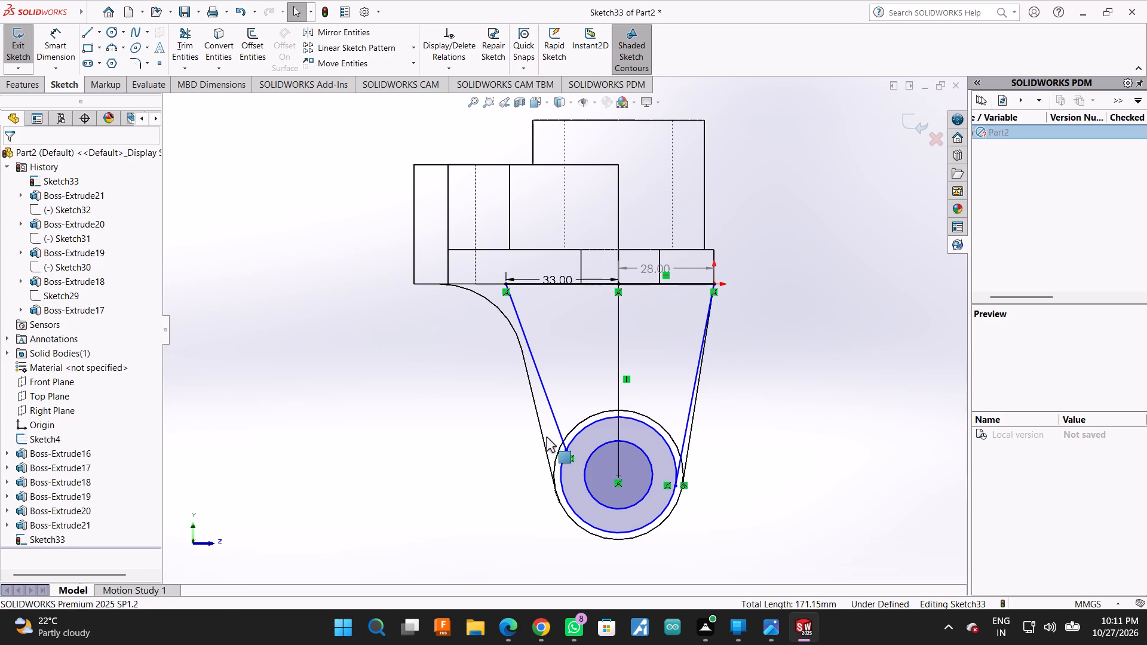
pyautogui.scroll(-2, 602, 447)
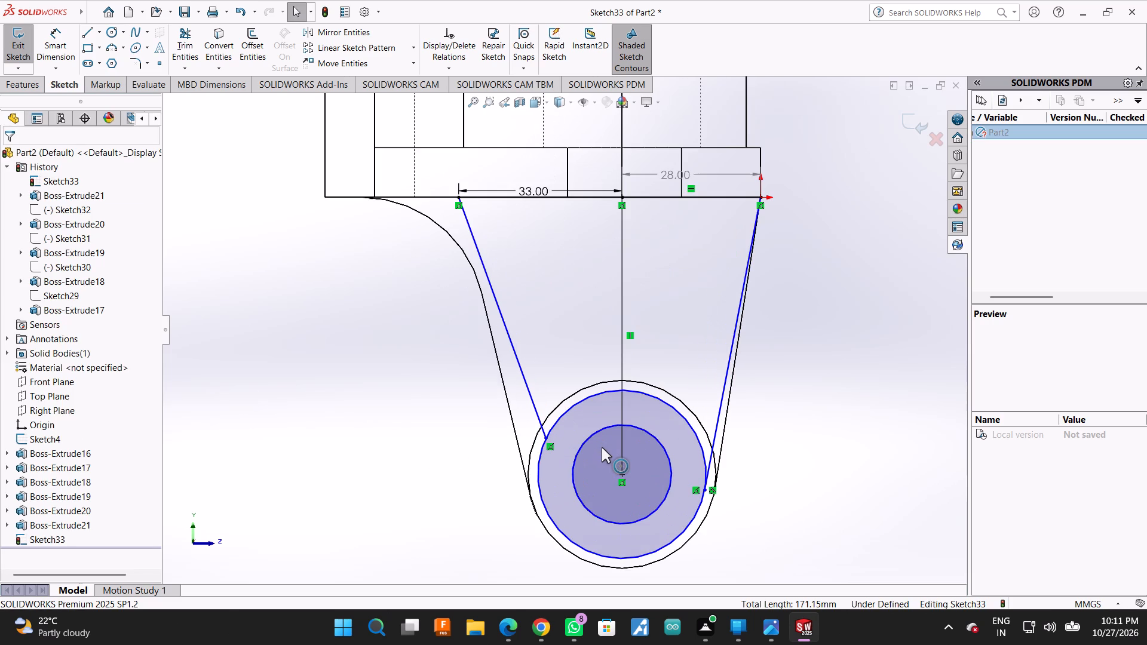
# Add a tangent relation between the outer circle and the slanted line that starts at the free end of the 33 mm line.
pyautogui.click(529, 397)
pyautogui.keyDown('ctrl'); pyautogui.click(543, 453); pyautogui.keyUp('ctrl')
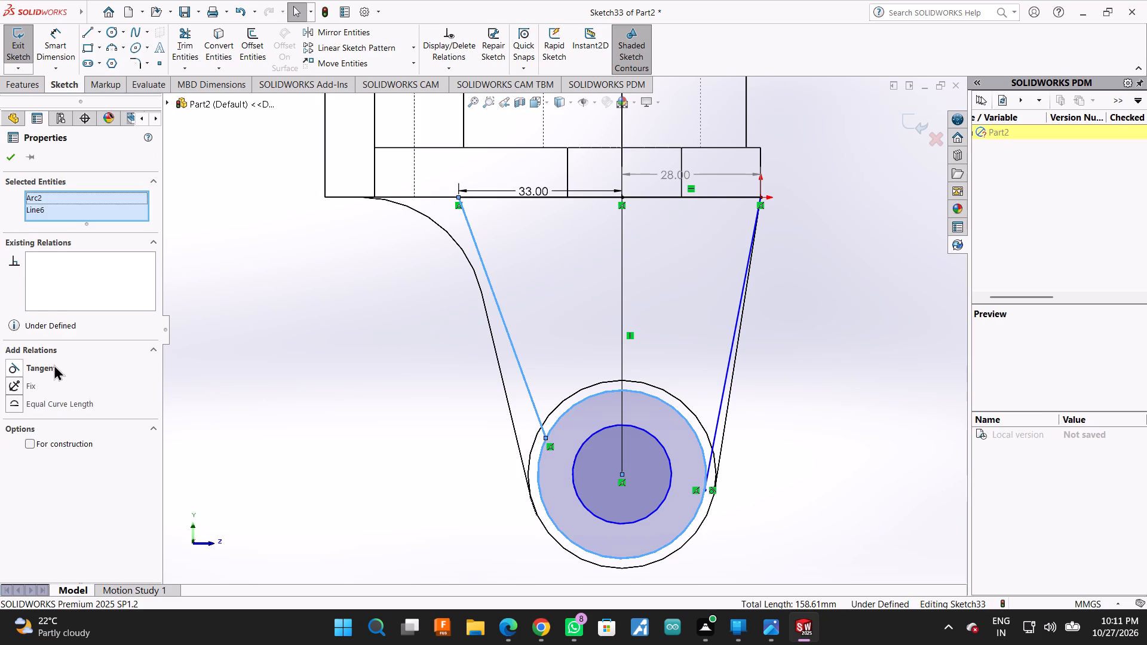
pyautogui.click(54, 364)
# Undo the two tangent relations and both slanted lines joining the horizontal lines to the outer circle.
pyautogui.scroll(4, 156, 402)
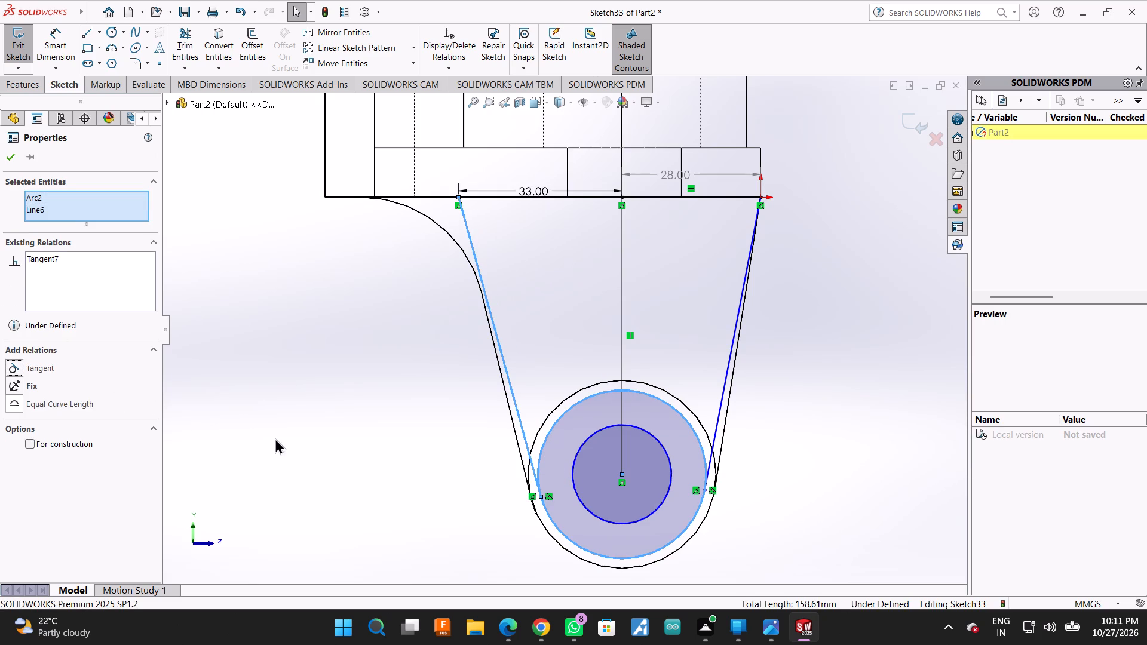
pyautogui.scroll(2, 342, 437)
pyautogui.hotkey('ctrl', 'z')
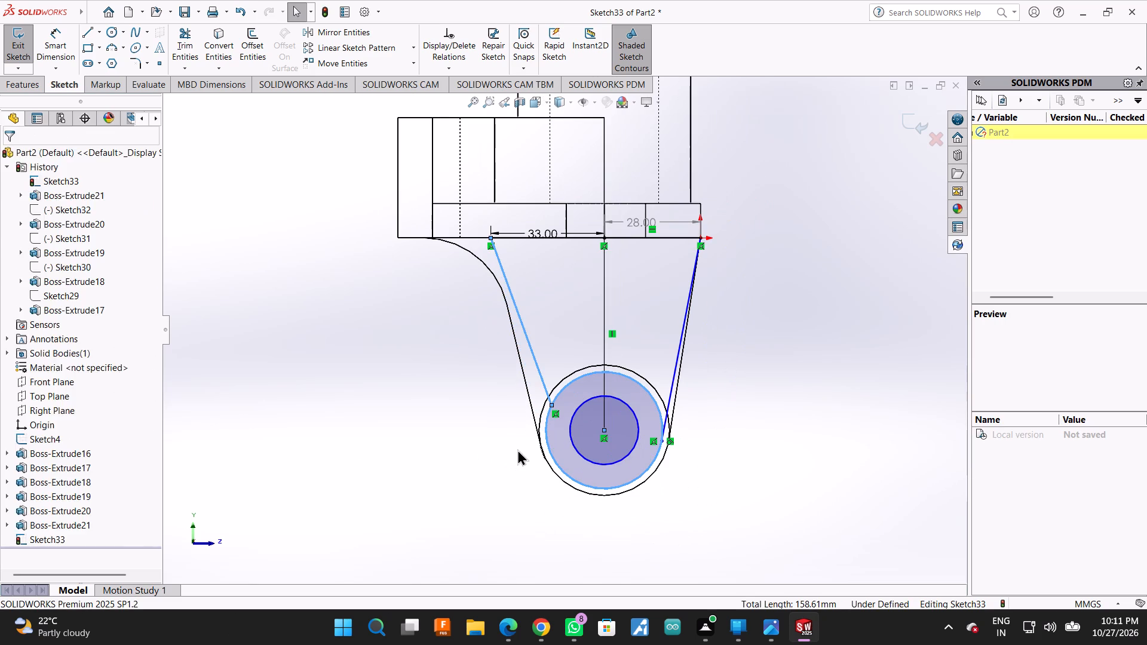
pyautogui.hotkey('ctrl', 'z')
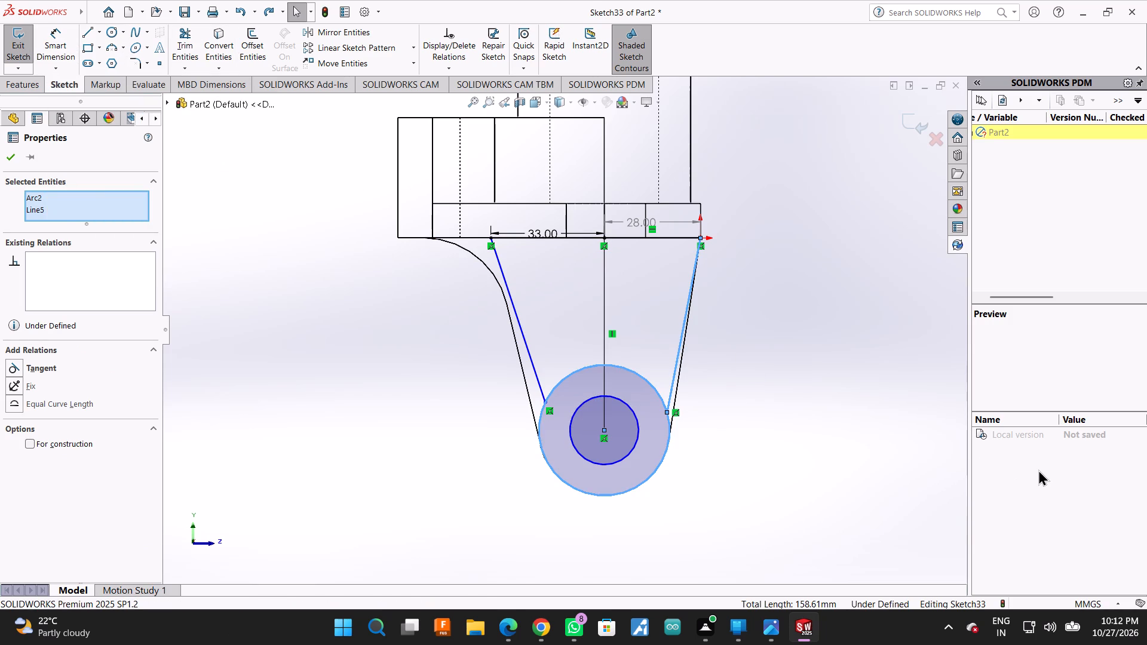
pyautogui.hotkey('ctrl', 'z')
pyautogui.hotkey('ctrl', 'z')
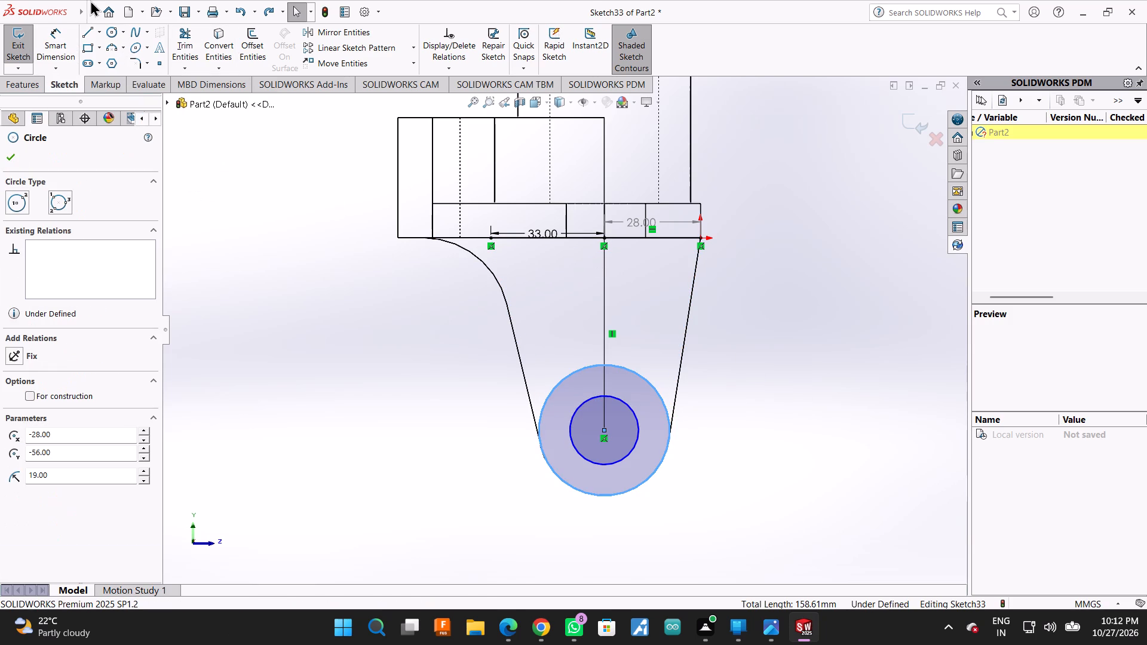
# Dimension the outer circle to 38 mm diameter and the inner circle to 20 mm diameter.
pyautogui.click(46, 35)
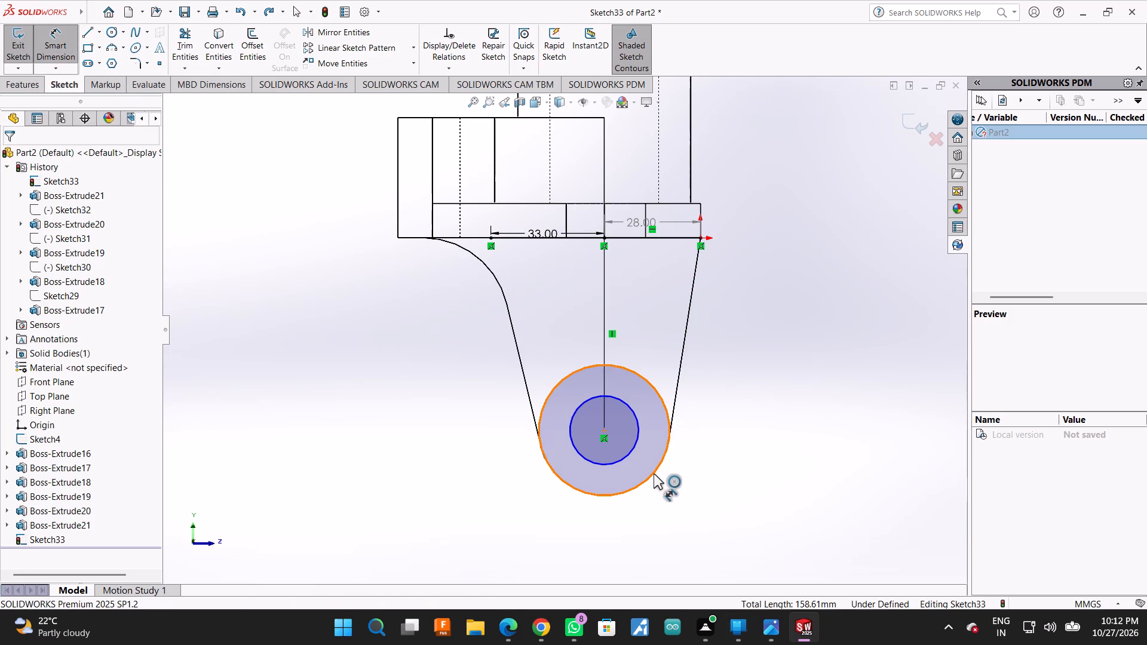
pyautogui.click(654, 474)
pyautogui.click(839, 483)
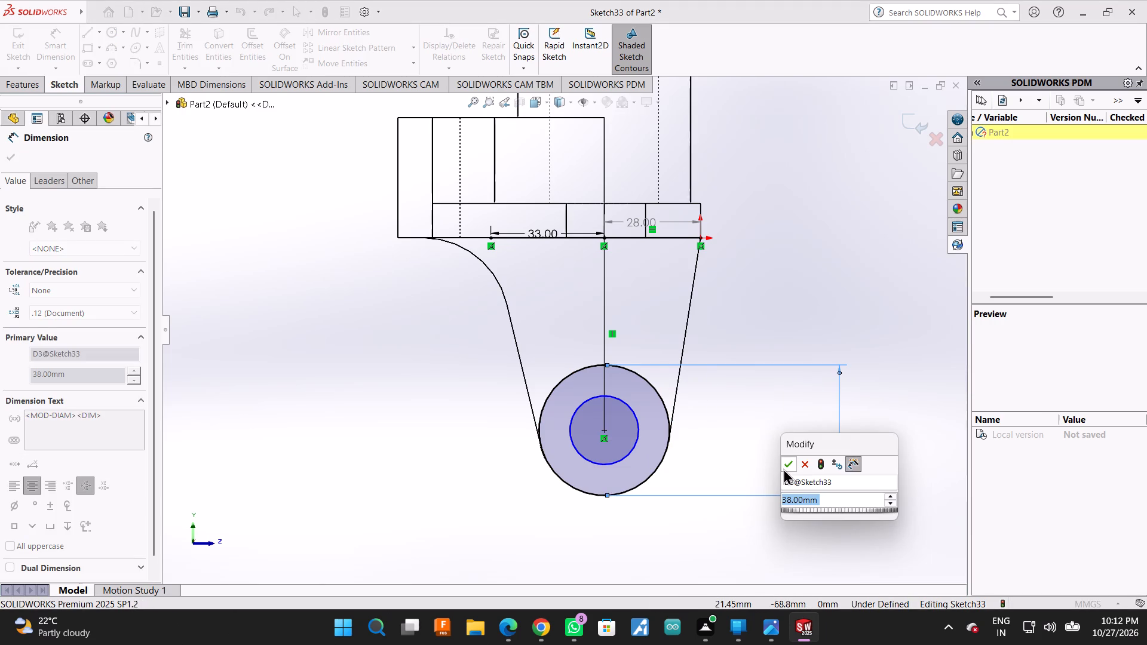
pyautogui.click(784, 468)
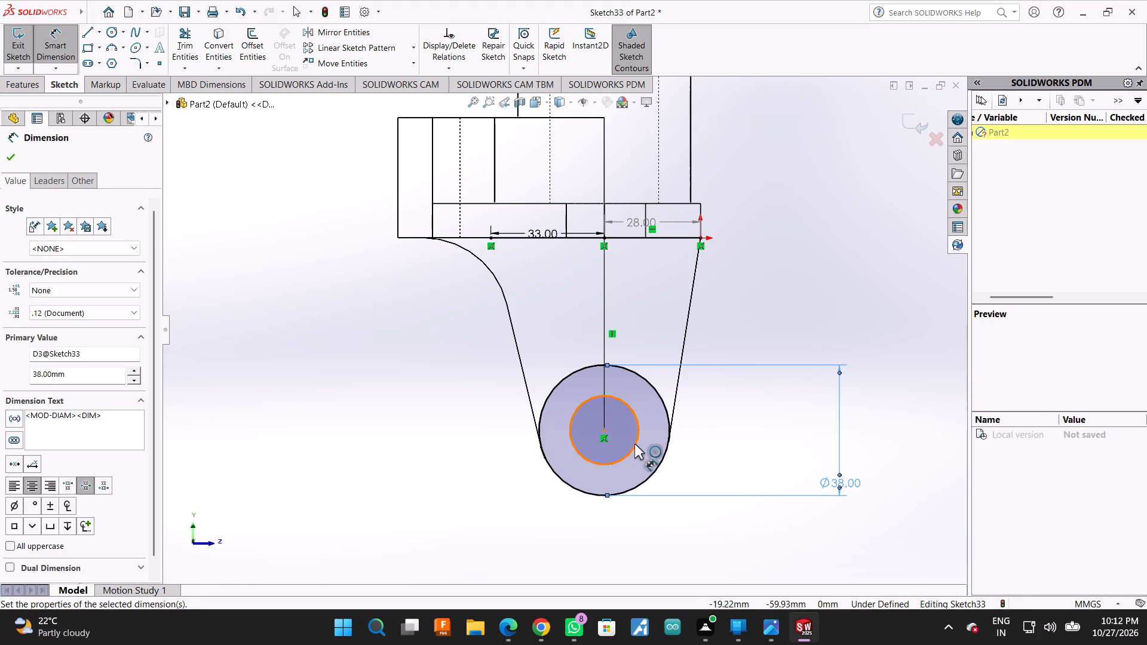
pyautogui.click(634, 444)
pyautogui.click(759, 413)
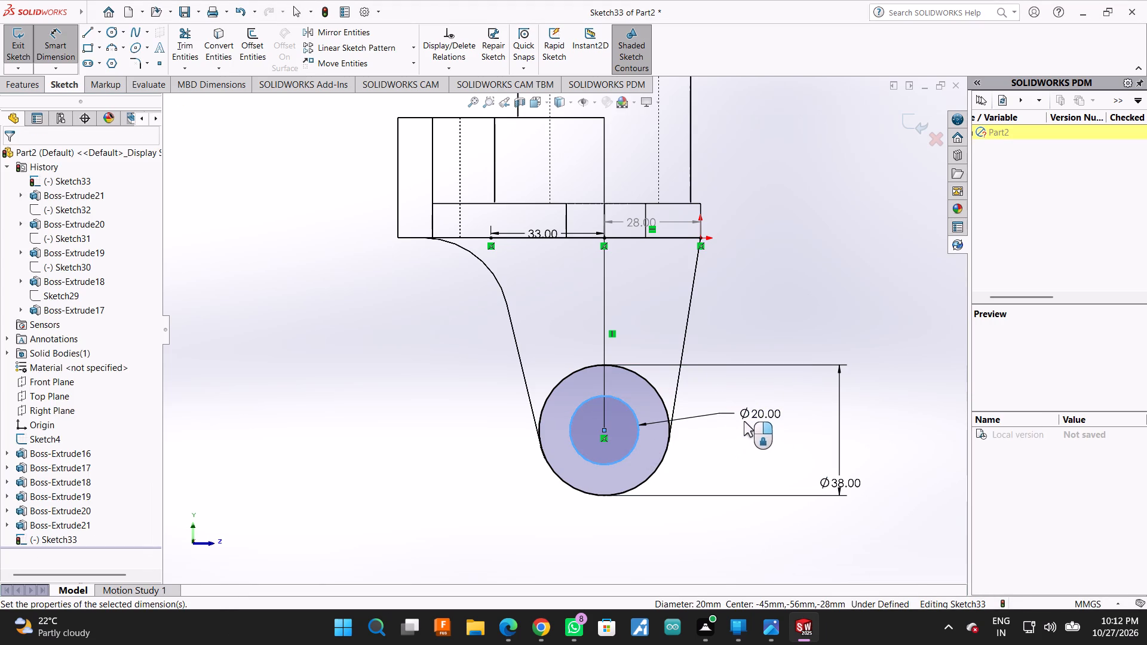
pyautogui.click(708, 395)
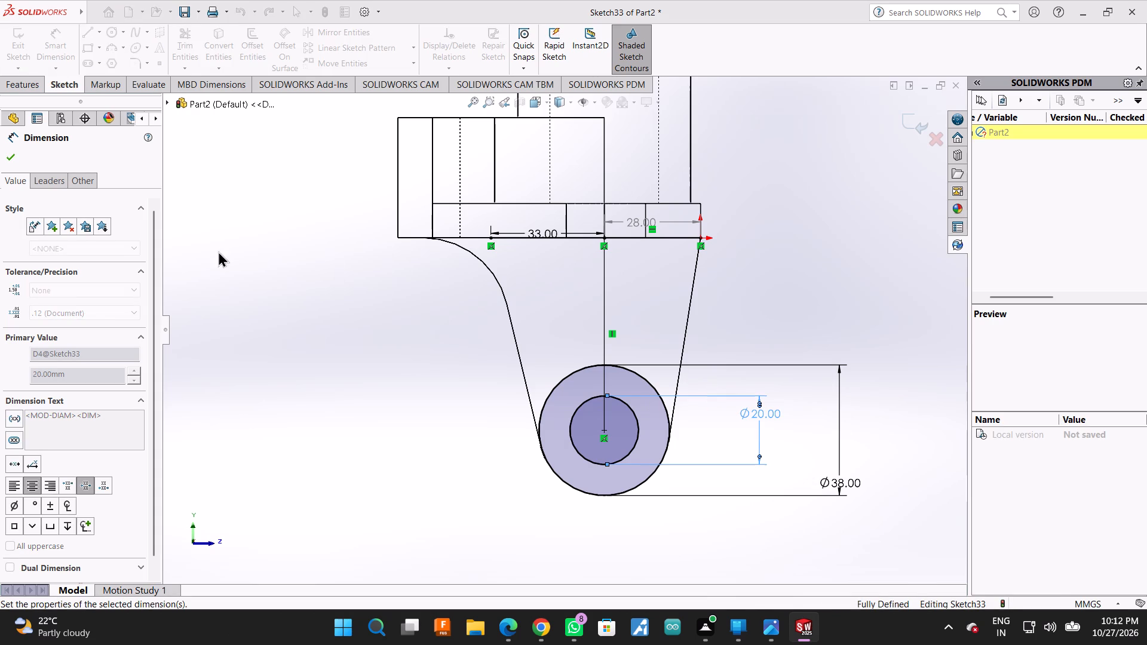
pyautogui.click(14, 165)
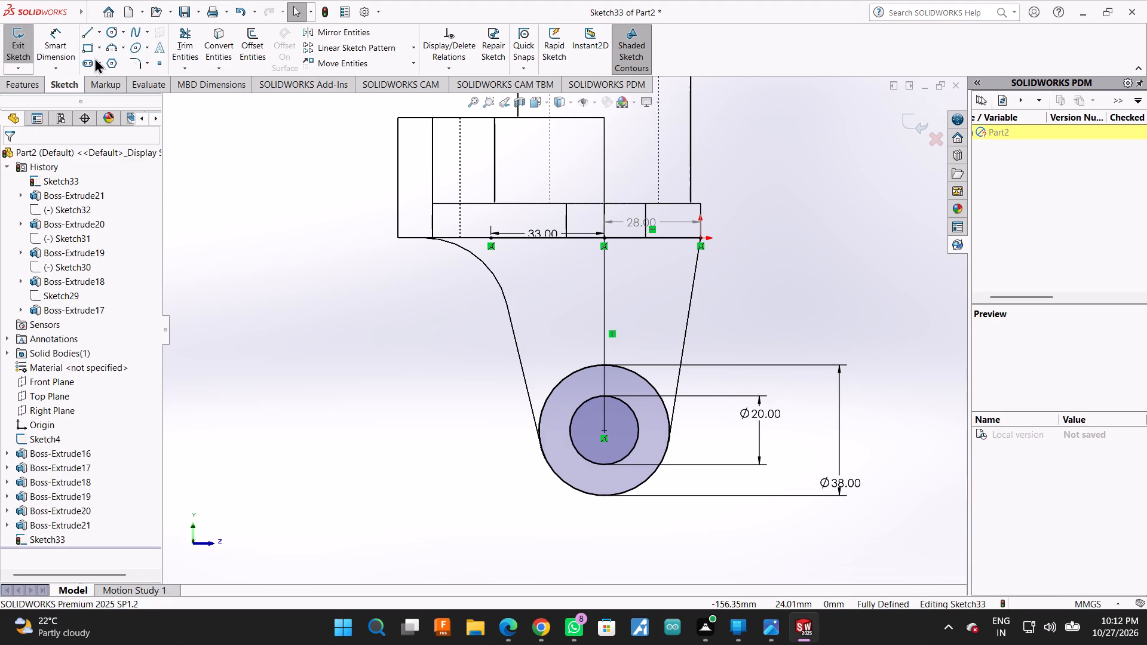
# Draw a slanted line about 48 mm long from the sketch origin to the outer circle and make it tangent to that circle.
pyautogui.click(89, 32)
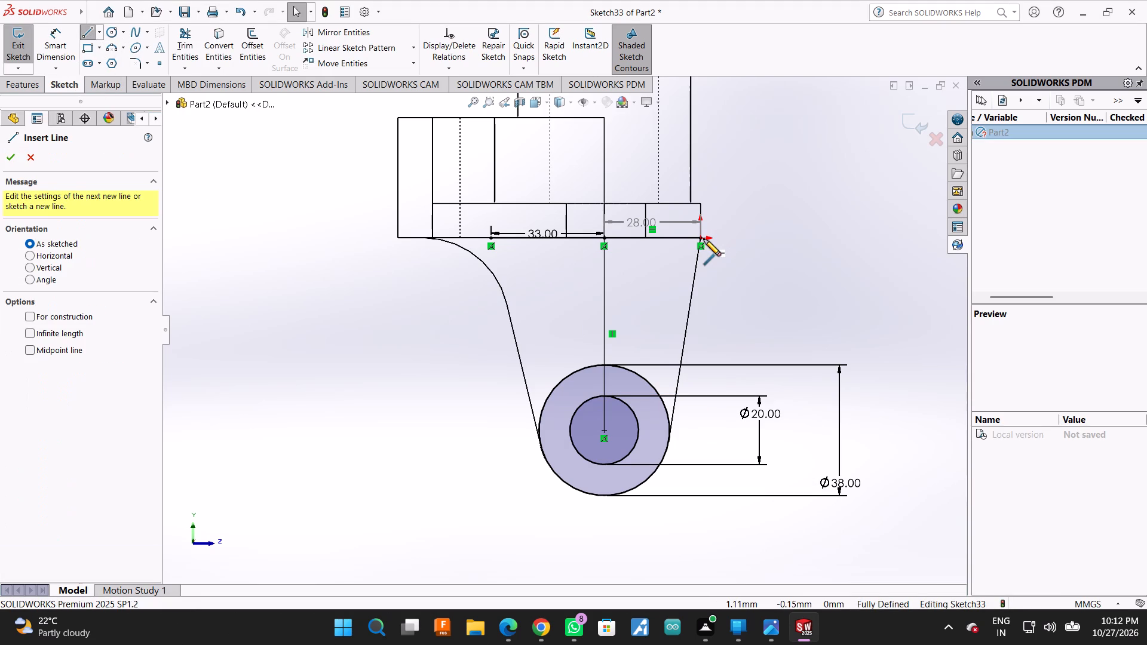
pyautogui.click(701, 239)
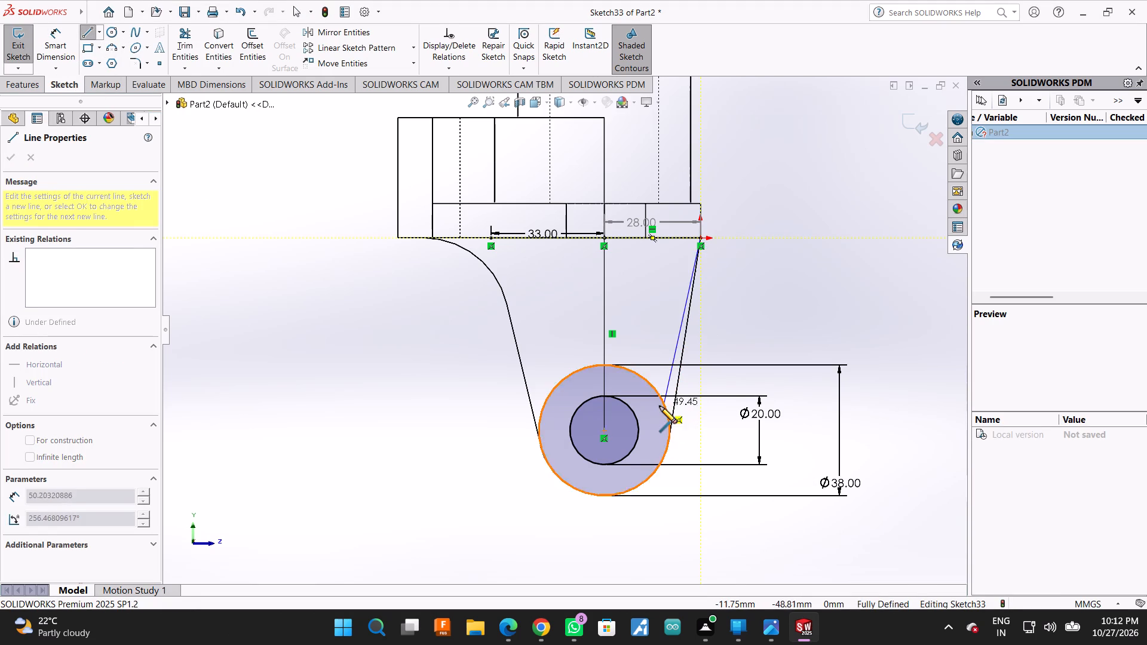
pyautogui.click(659, 400)
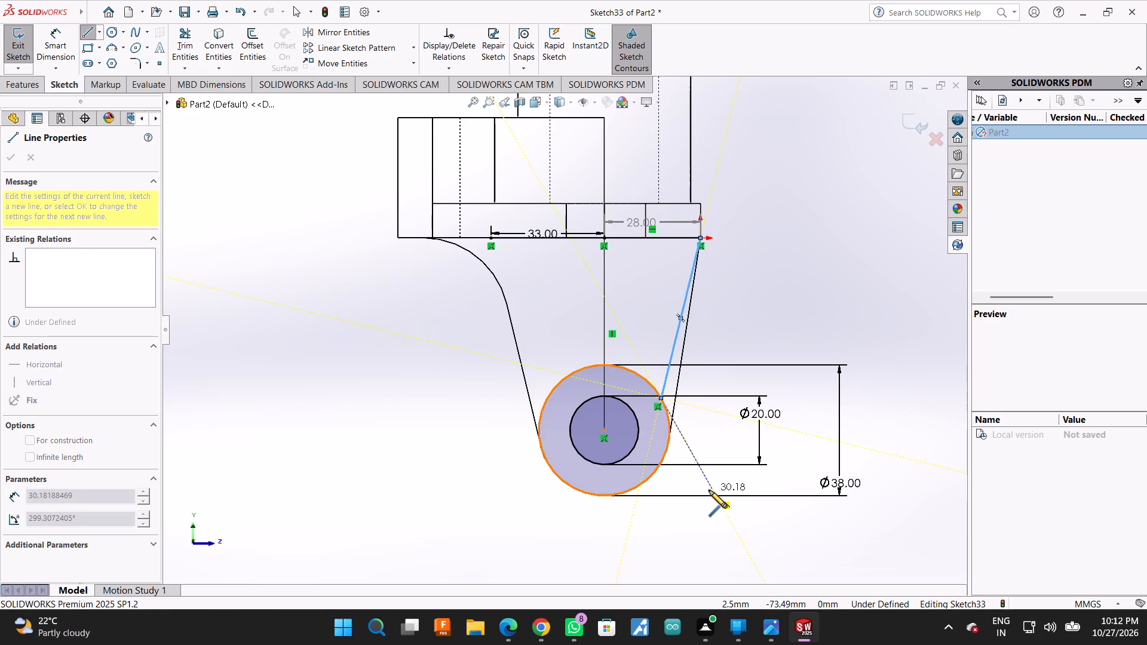
pyautogui.press('Escape')
pyautogui.keyDown('ctrl'); pyautogui.click(671, 353); pyautogui.keyUp('ctrl')
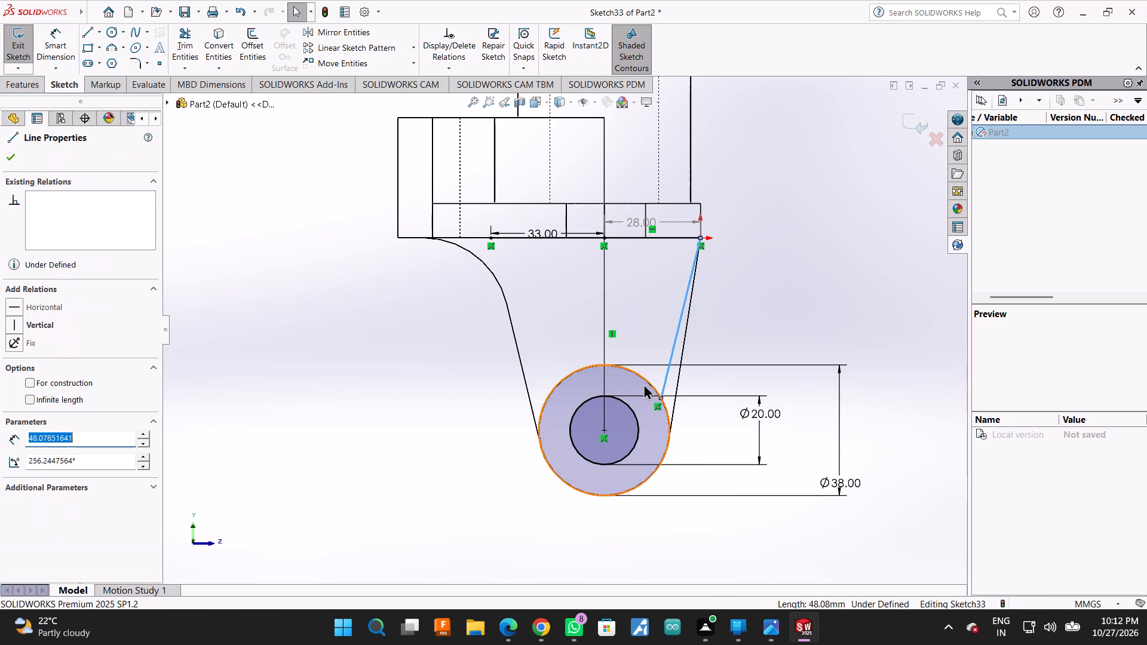
pyautogui.keyDown('ctrl'); pyautogui.click(645, 383); pyautogui.keyUp('ctrl')
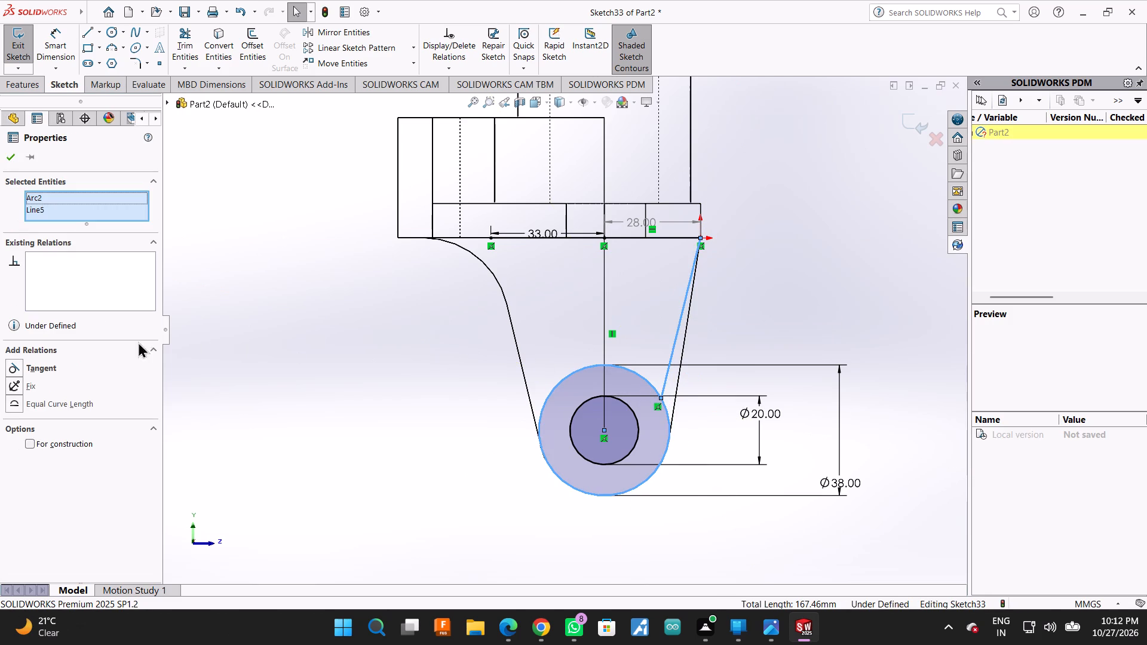
pyautogui.click(36, 367)
pyautogui.click(13, 155)
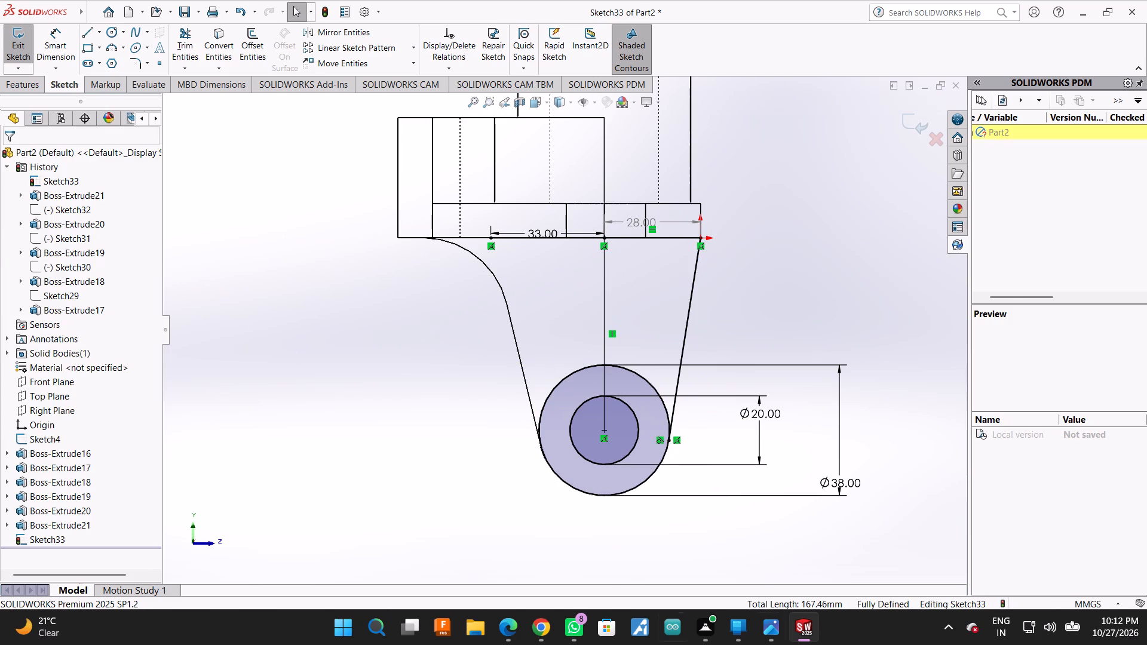
# Draw a slanted line about 52 mm long from the 33 mm line's free end to the outer circle and make it tangent to it.
pyautogui.click(82, 30)
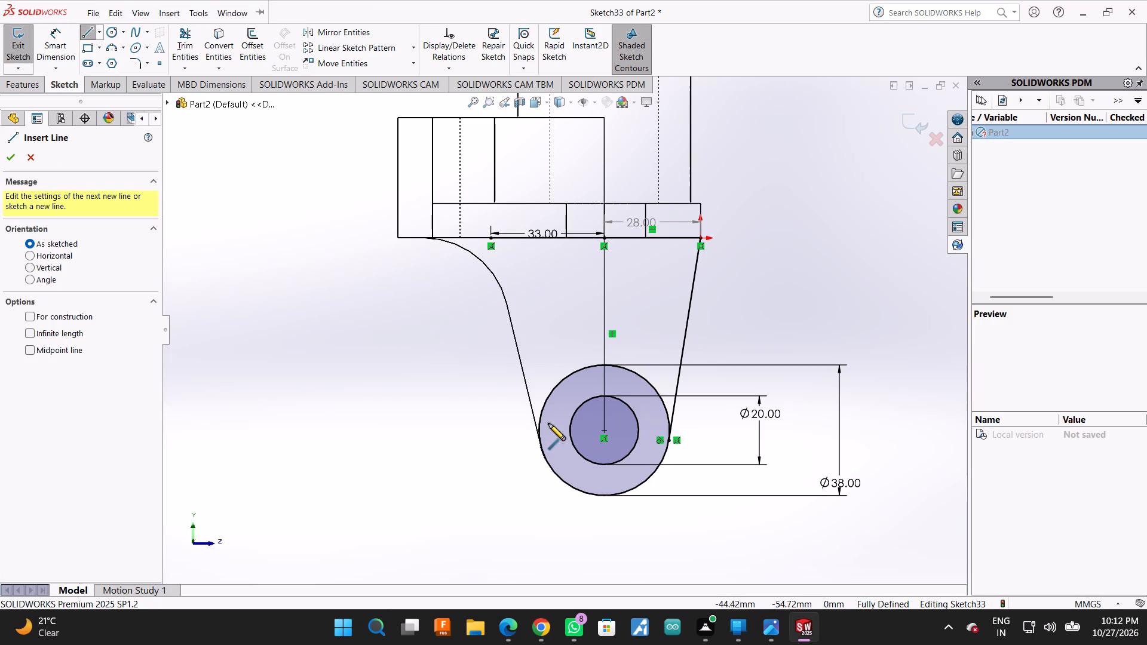
pyautogui.click(488, 239)
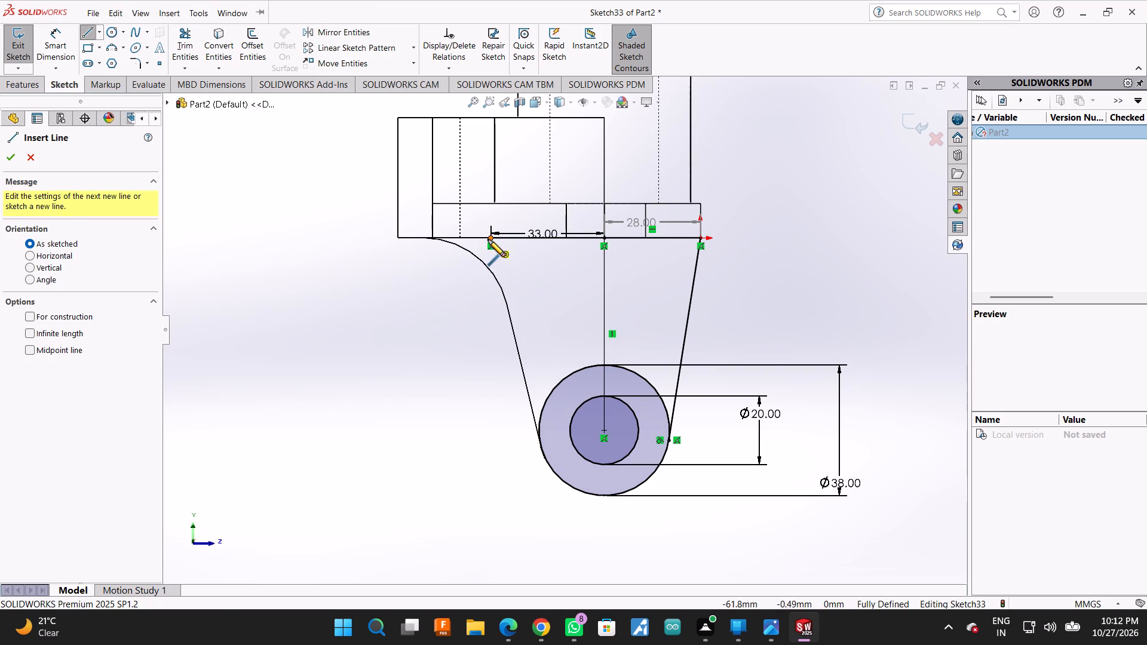
pyautogui.click(543, 408)
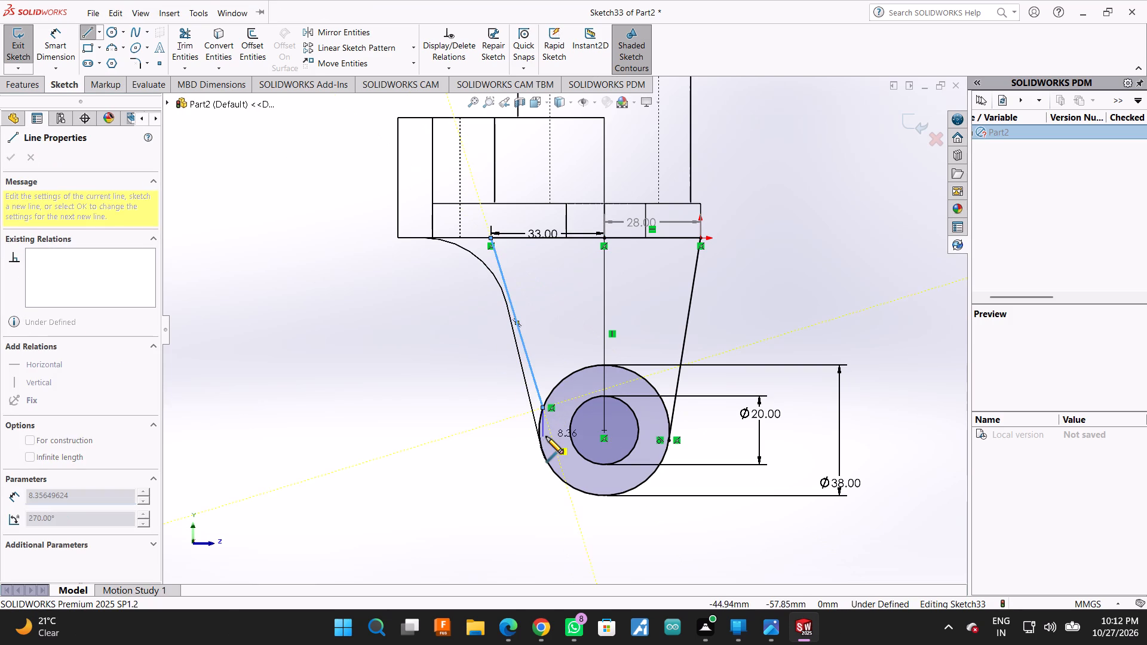
pyautogui.press('Escape')
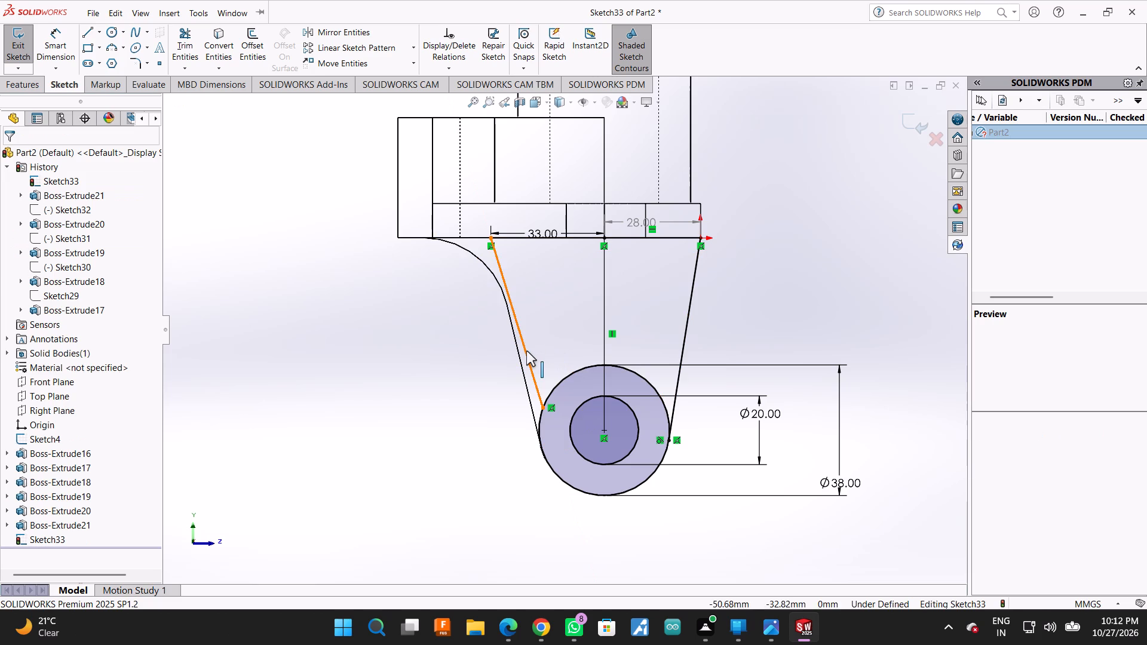
pyautogui.click(526, 351)
pyautogui.keyDown('ctrl'); pyautogui.click(559, 380); pyautogui.keyUp('ctrl')
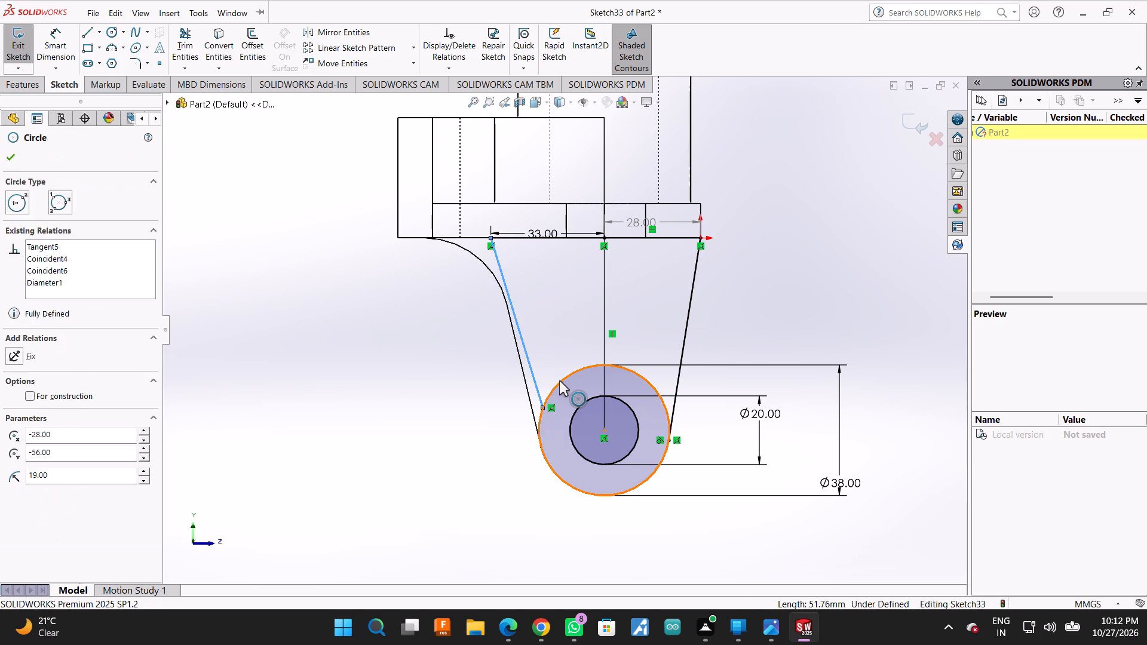
pyautogui.click(593, 330)
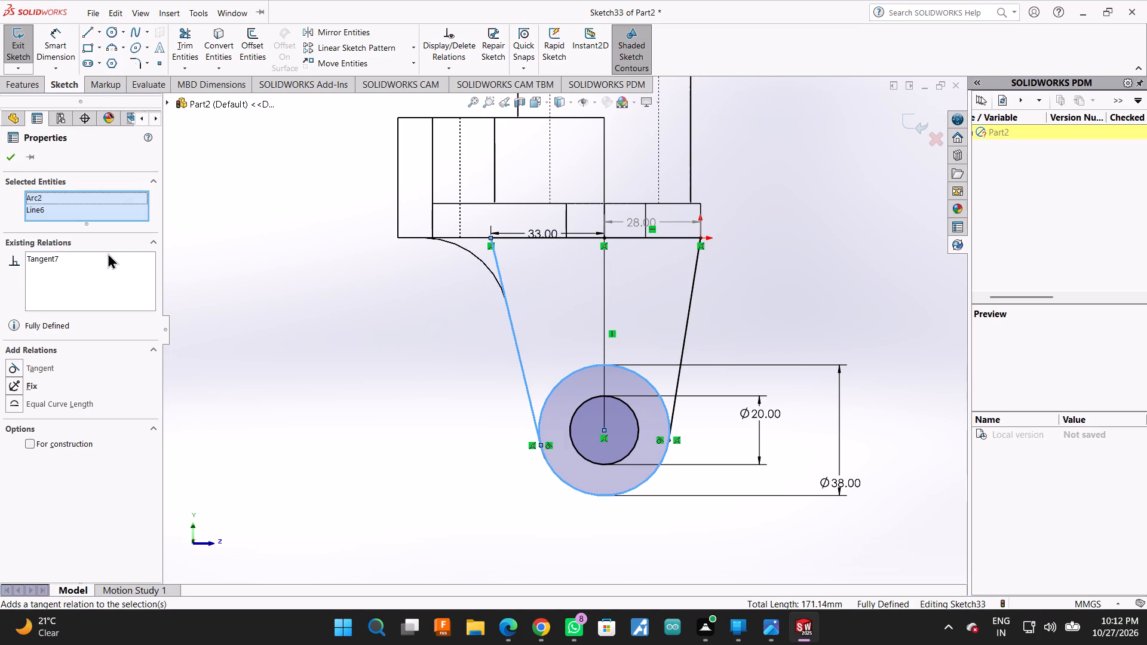
pyautogui.click(8, 156)
# Draw a 27 mm horizontal line from the 33 mm line's free end outward to the block's bottom corner.
pyautogui.scroll(2, 470, 236)
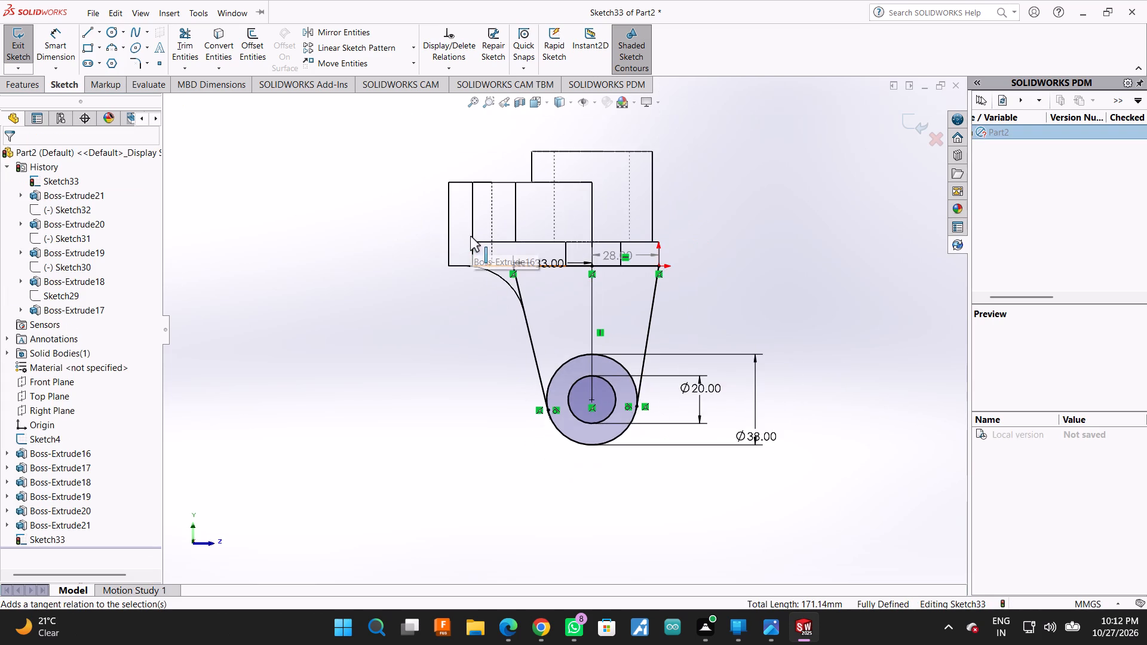
pyautogui.scroll(-2, 571, 256)
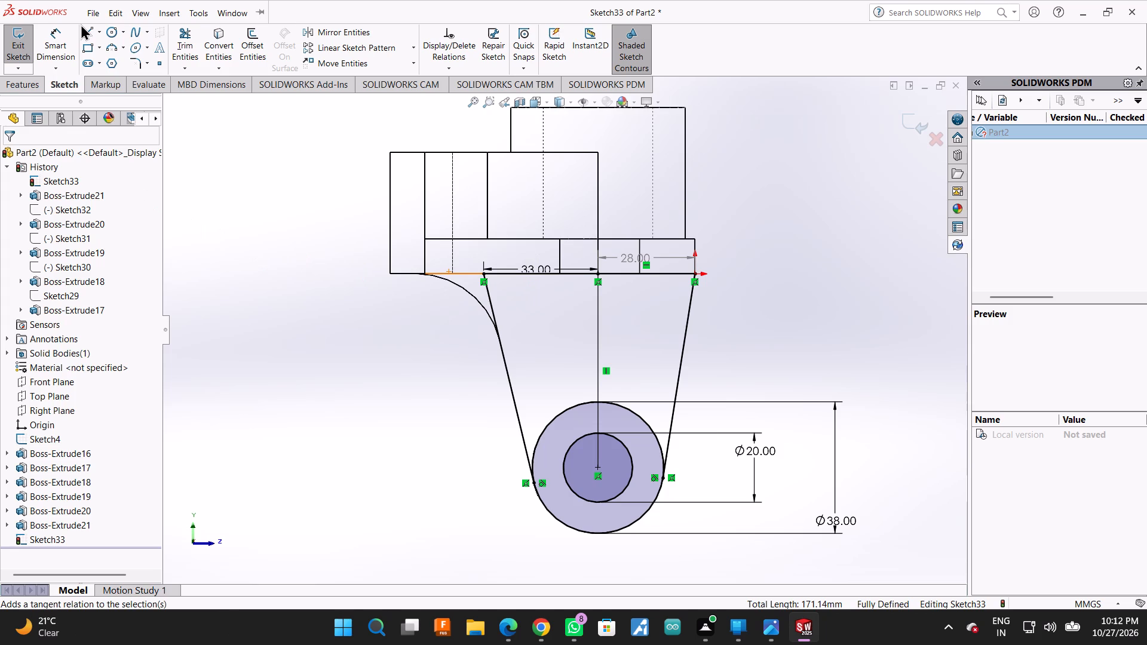
pyautogui.click(84, 25)
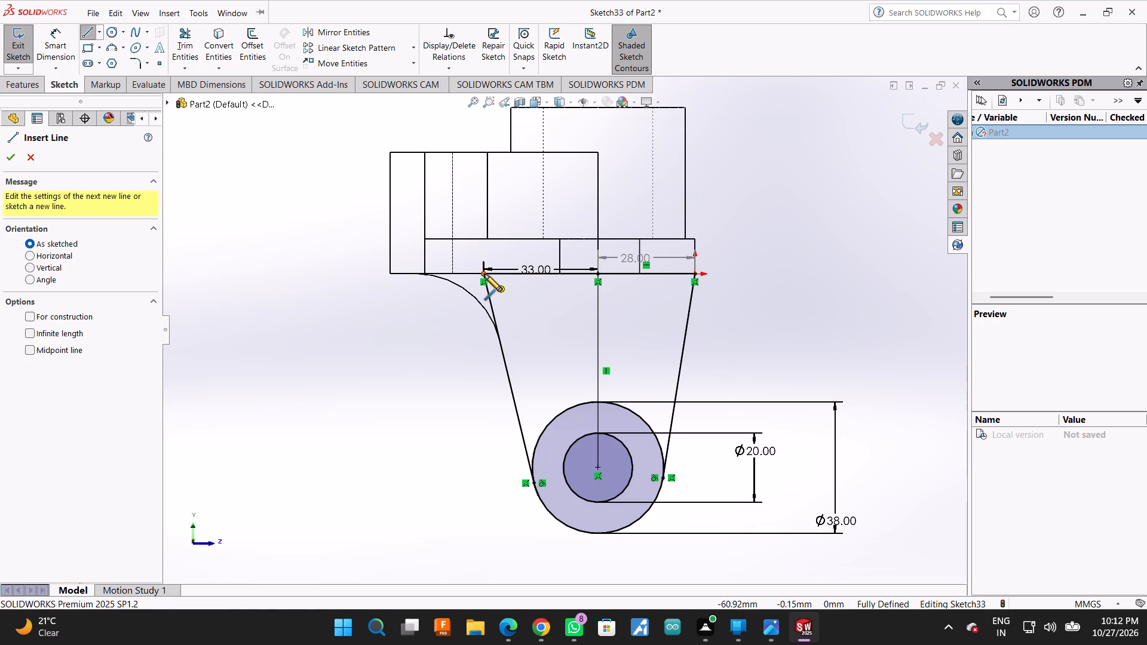
pyautogui.click(484, 274)
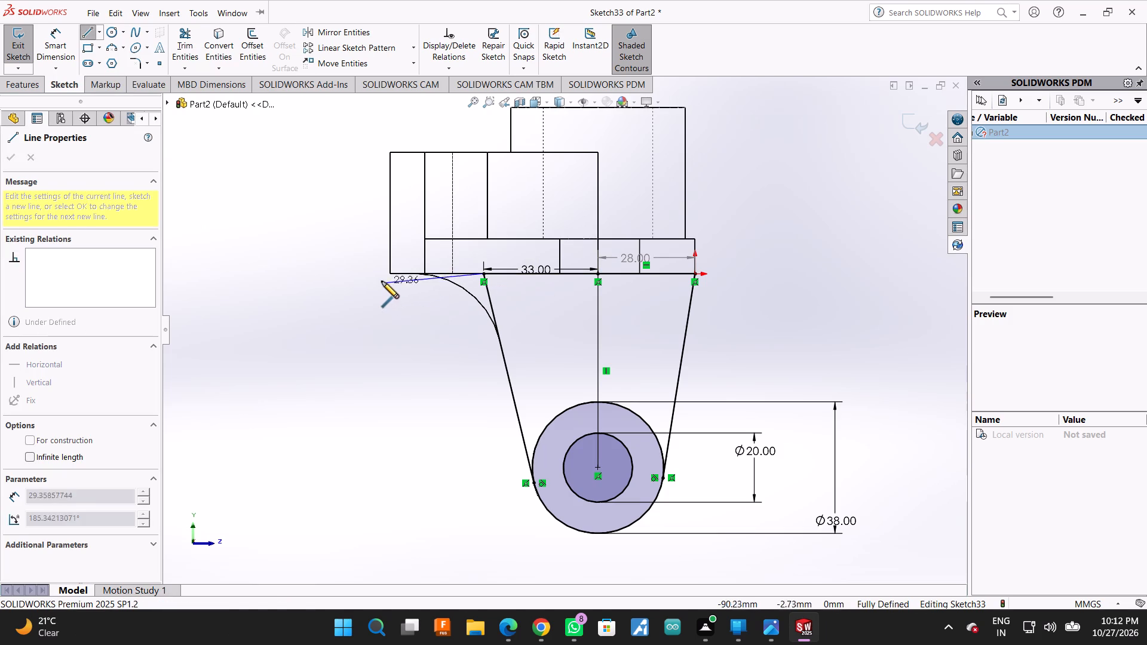
pyautogui.click(391, 274)
pyautogui.press('Escape')
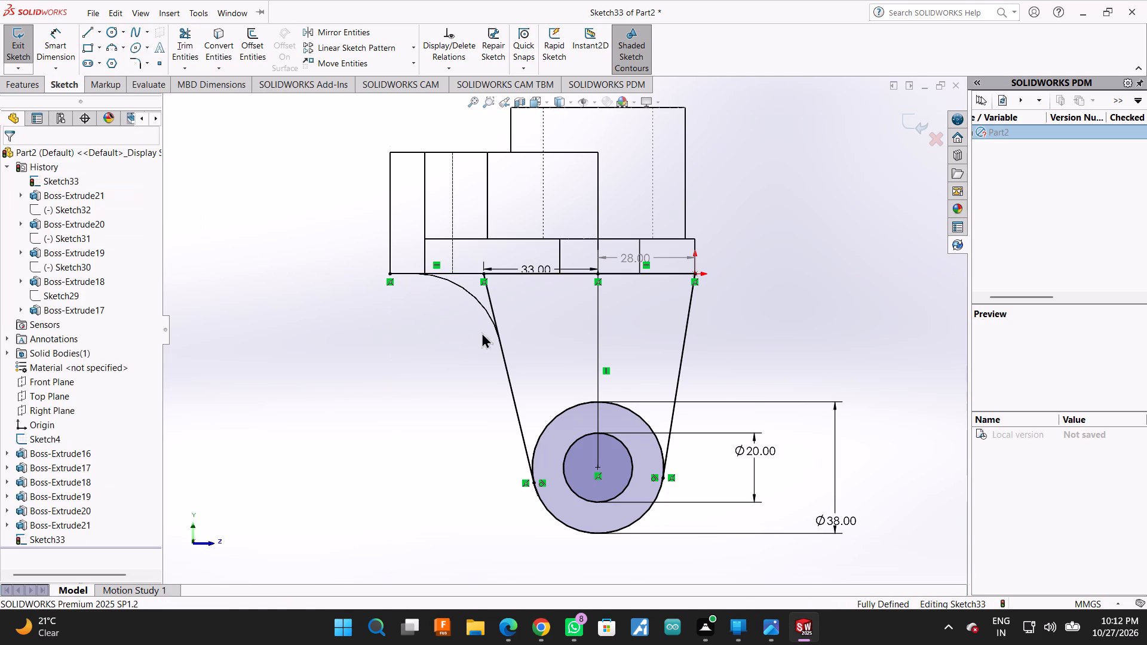
# Add a 25 mm sketch fillet between the 27 mm horizontal line and the adjoining slanted tangent line.
pyautogui.click(491, 303)
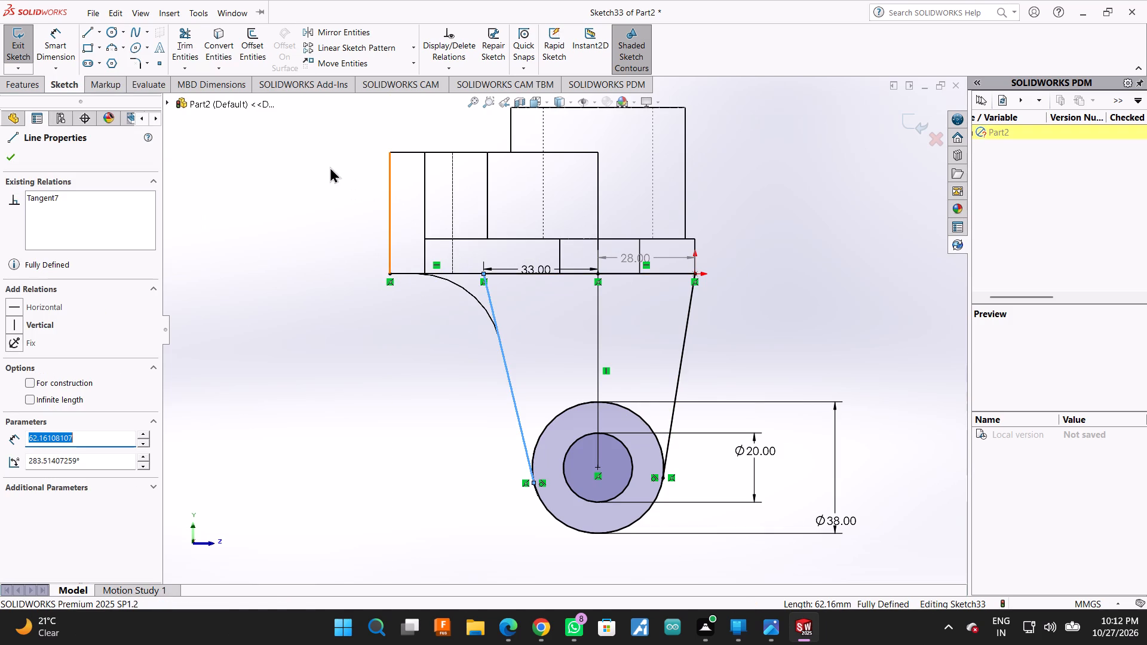
pyautogui.press('Escape')
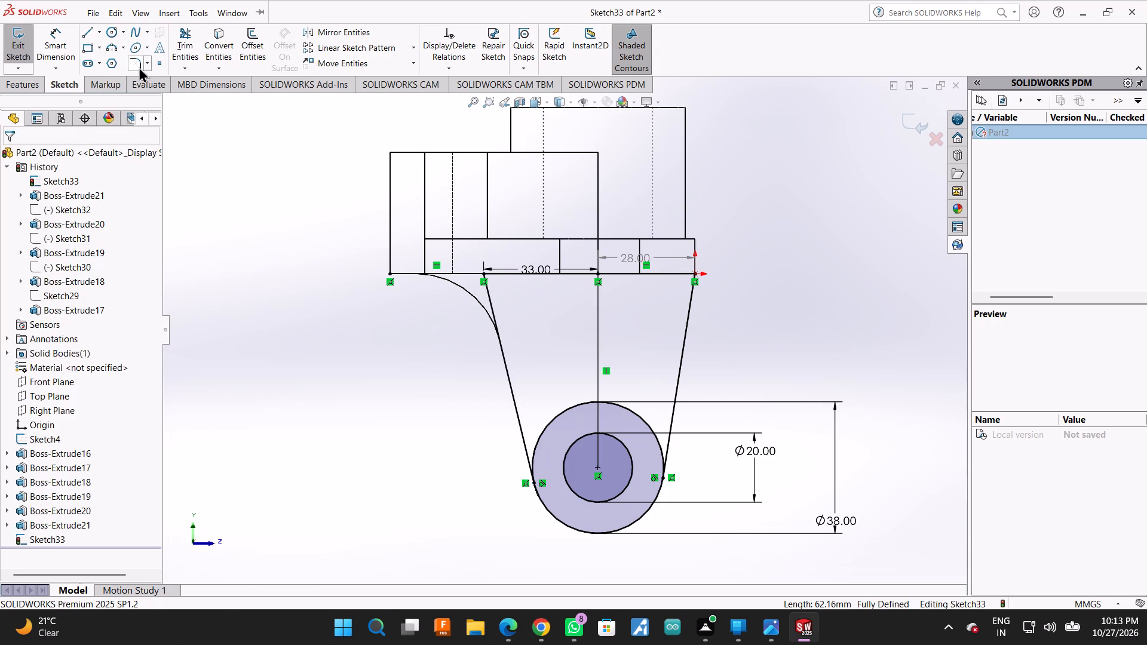
pyautogui.click(137, 66)
pyautogui.click(487, 302)
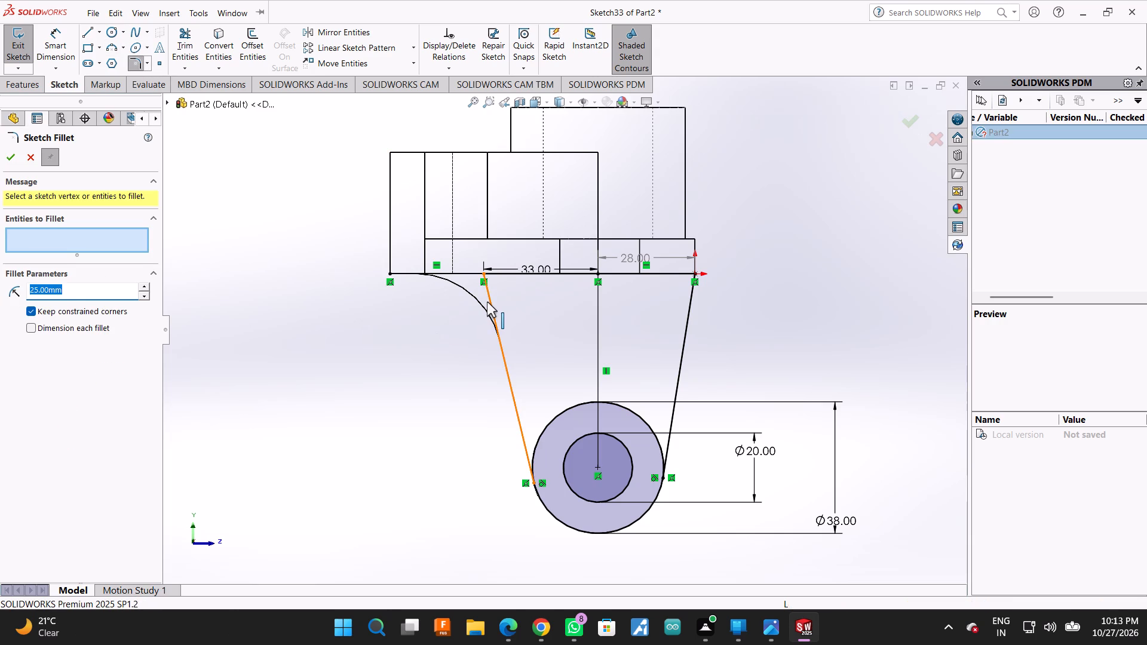
pyautogui.scroll(-3, 490, 306)
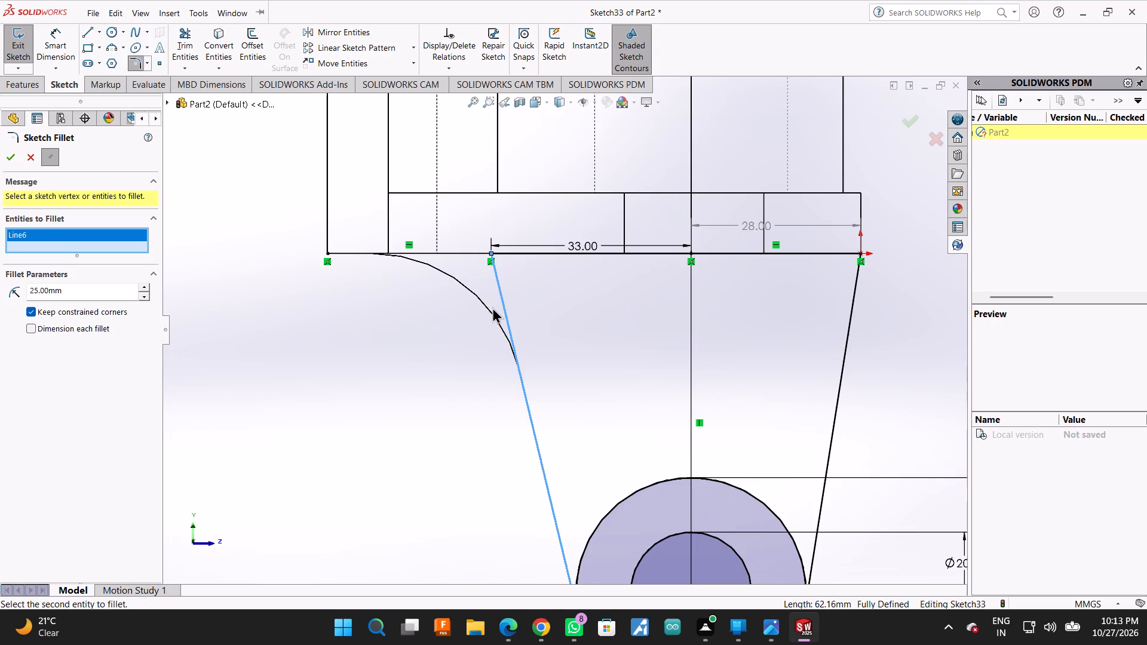
pyautogui.click(460, 252)
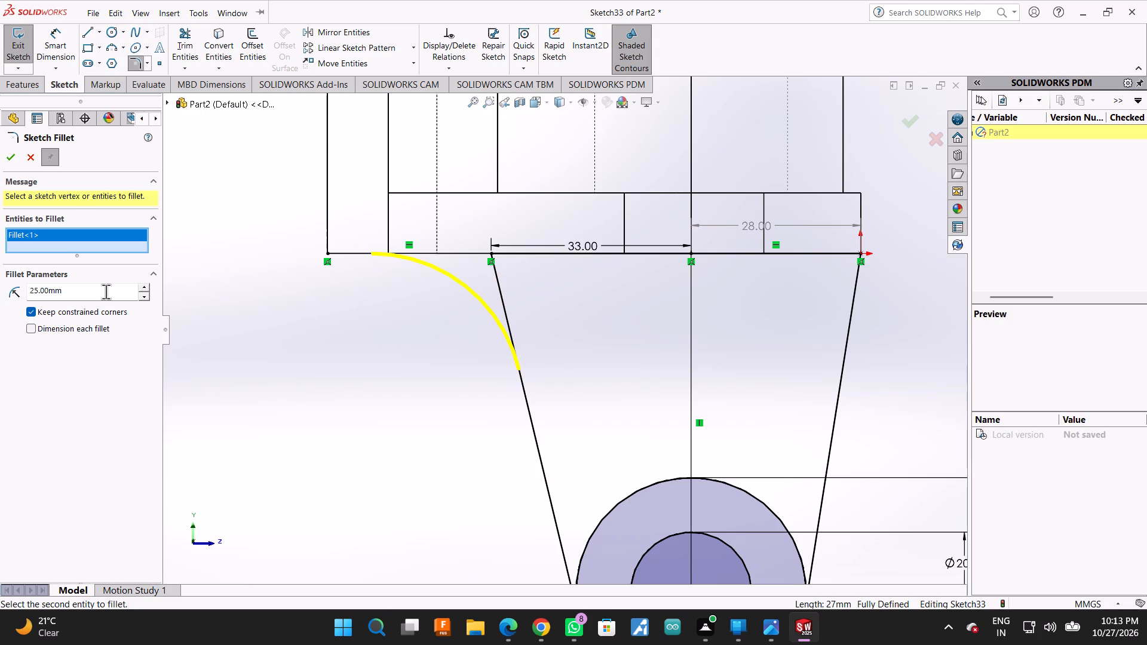
pyautogui.click(17, 160)
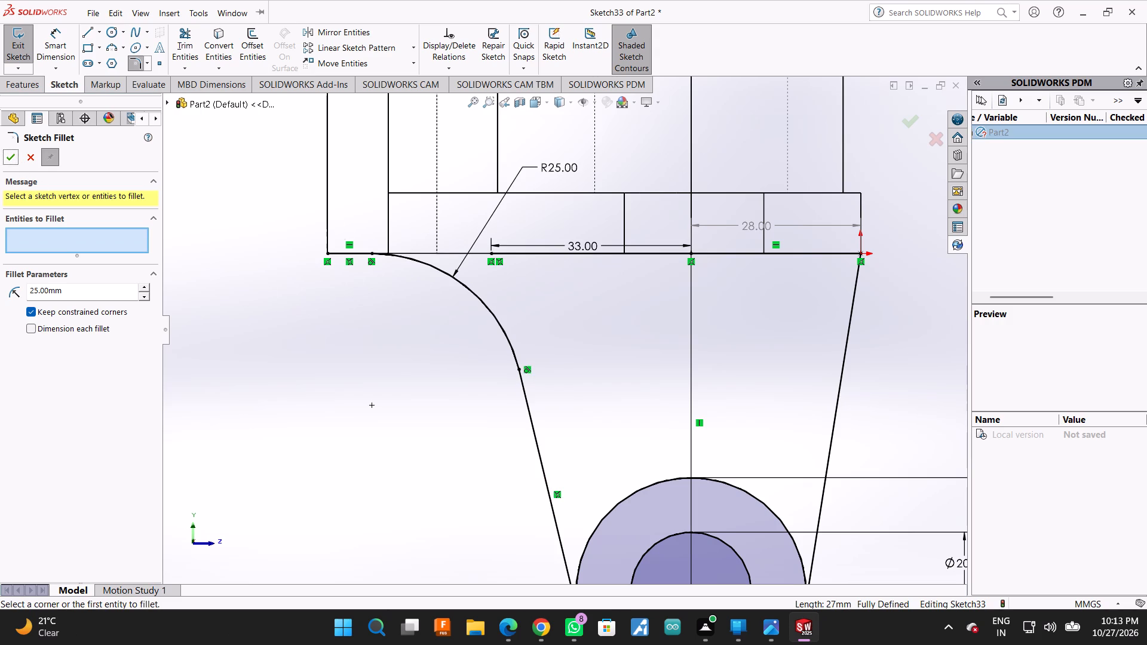
# Draw a horizontal line about 19.7 mm long from the fillet's upper end to the 33 mm line's free end.
pyautogui.click(84, 31)
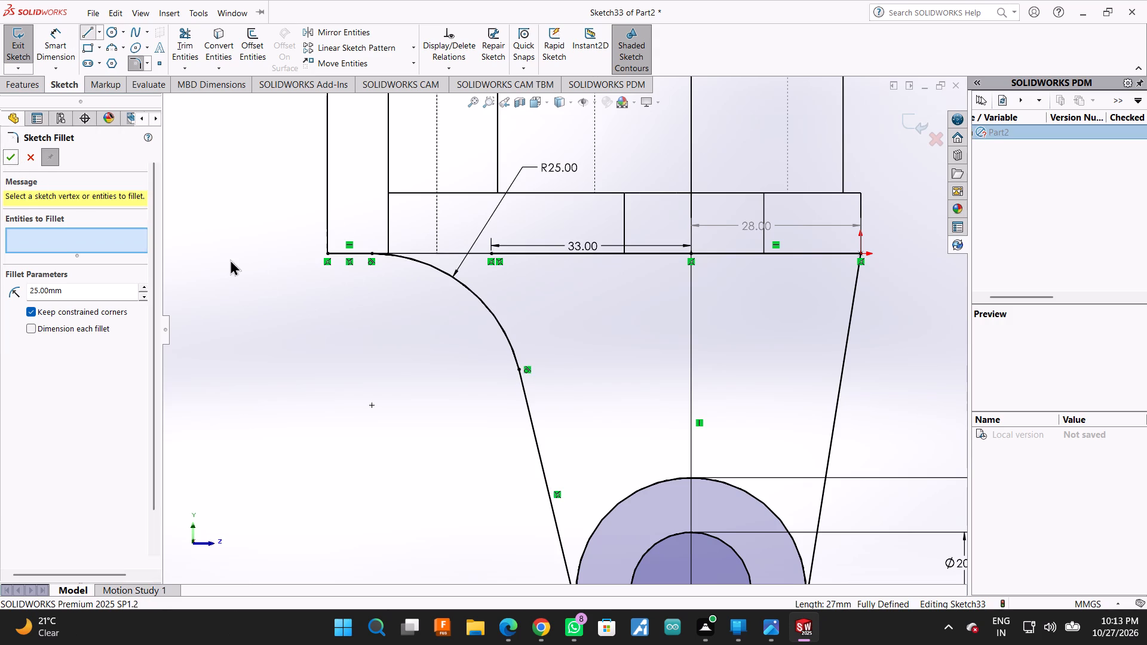
pyautogui.click(370, 253)
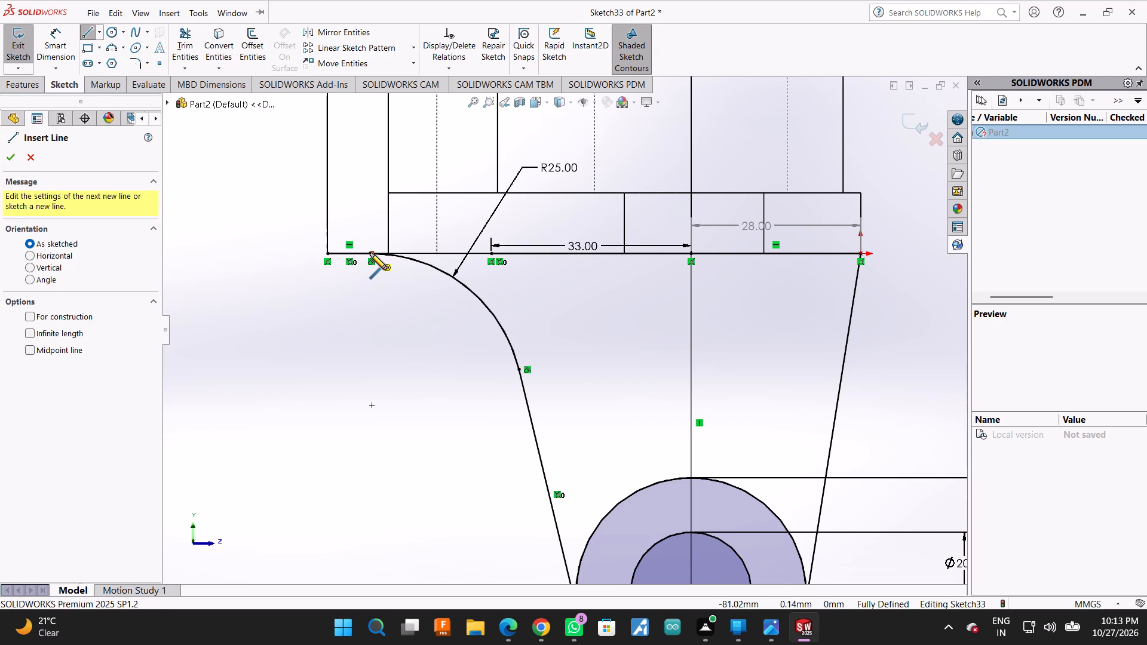
pyautogui.click(493, 255)
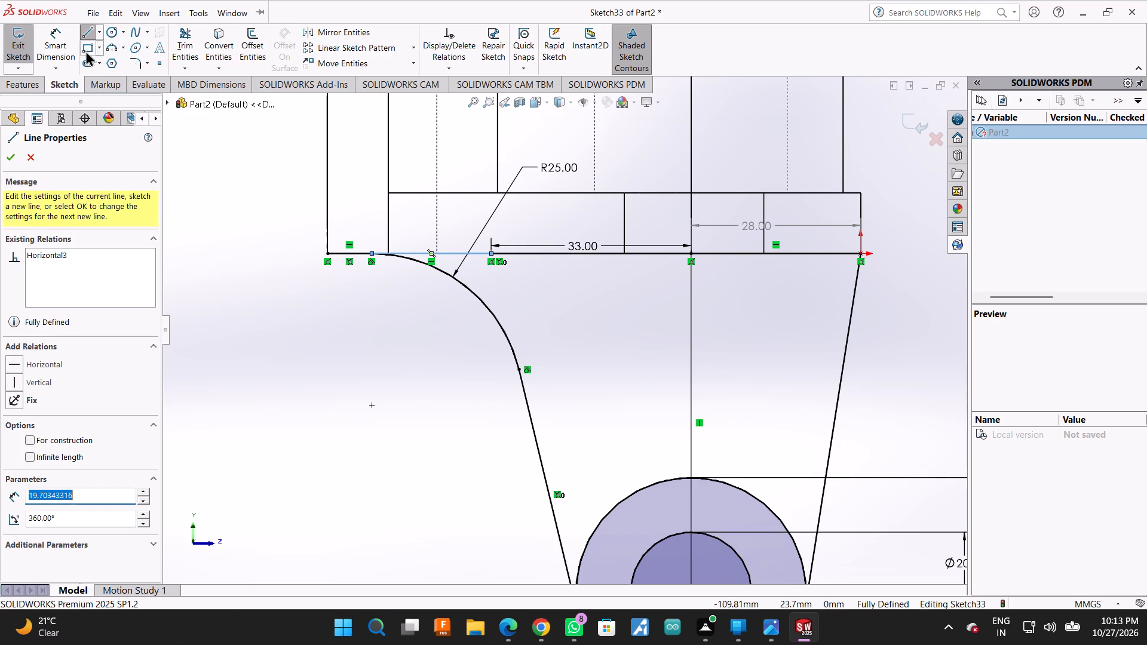
# Add a driven length dimension to the horizontal line between the fillet's upper end and the 33 mm line.
pyautogui.click(63, 38)
pyautogui.click(473, 257)
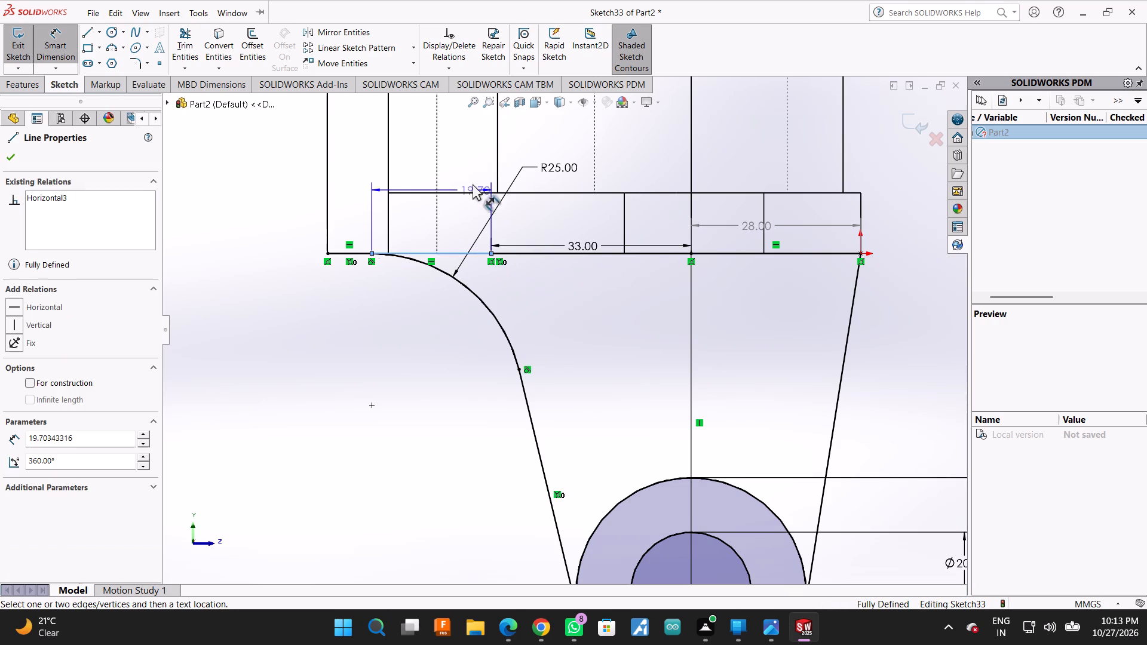
pyautogui.click(464, 171)
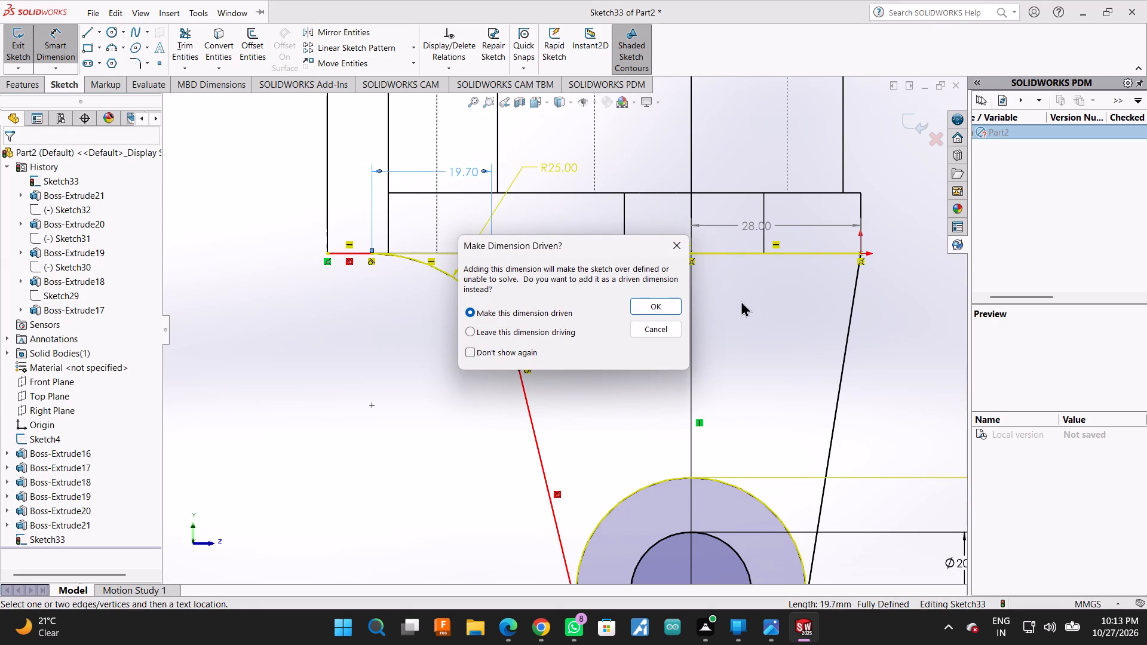
pyautogui.click(672, 304)
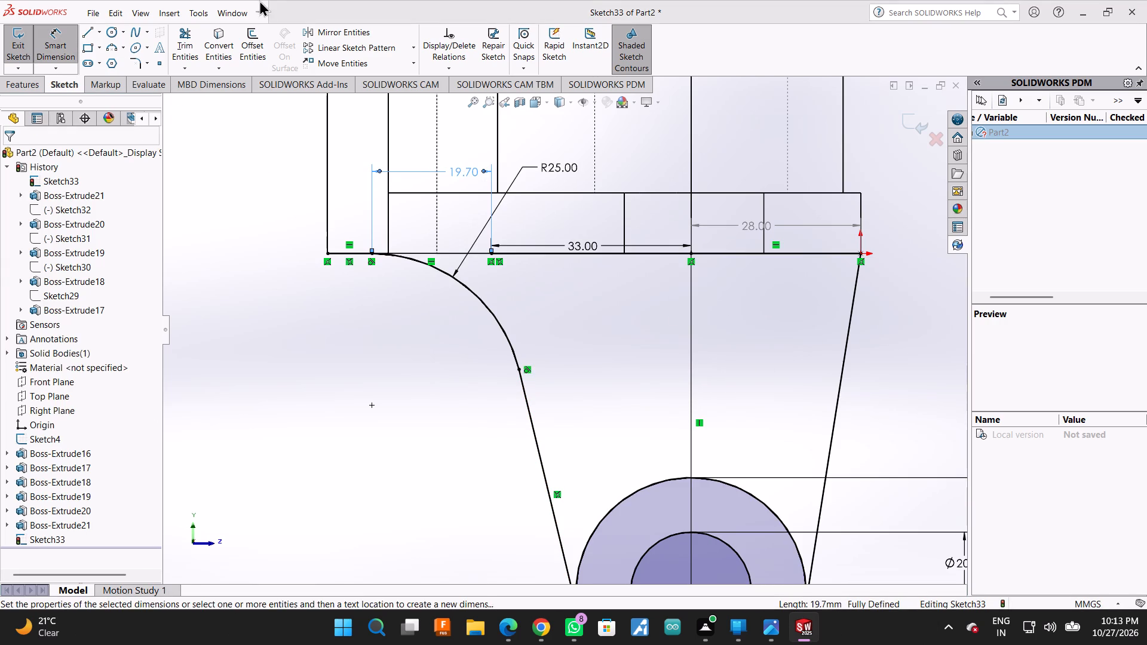
pyautogui.click(269, 324)
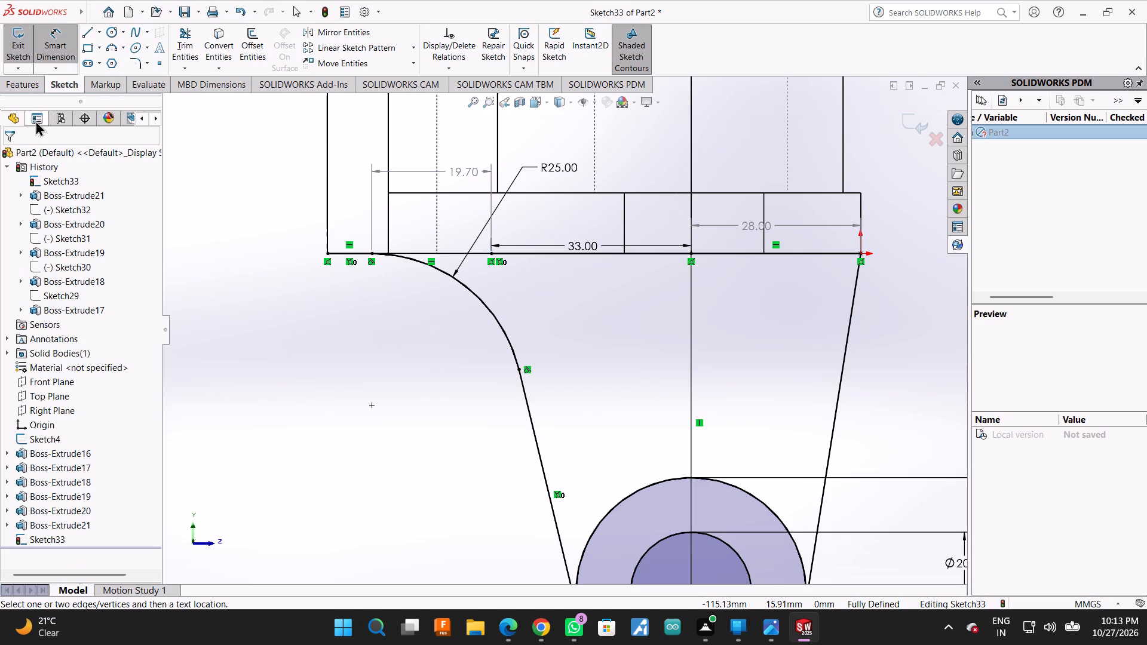
# Trim the leftover horizontal segment beyond the fillet and the 38 mm circle's upper arc inside the arm profile.
pyautogui.scroll(-3, 90, 364)
pyautogui.scroll(3, 90, 367)
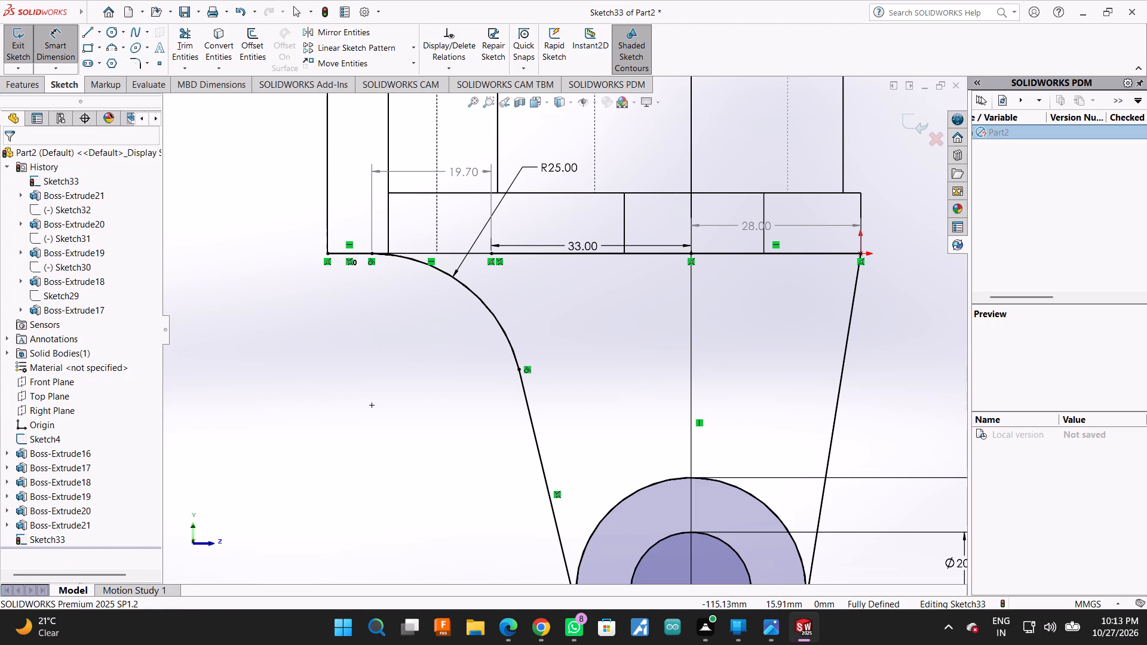
pyautogui.click(178, 42)
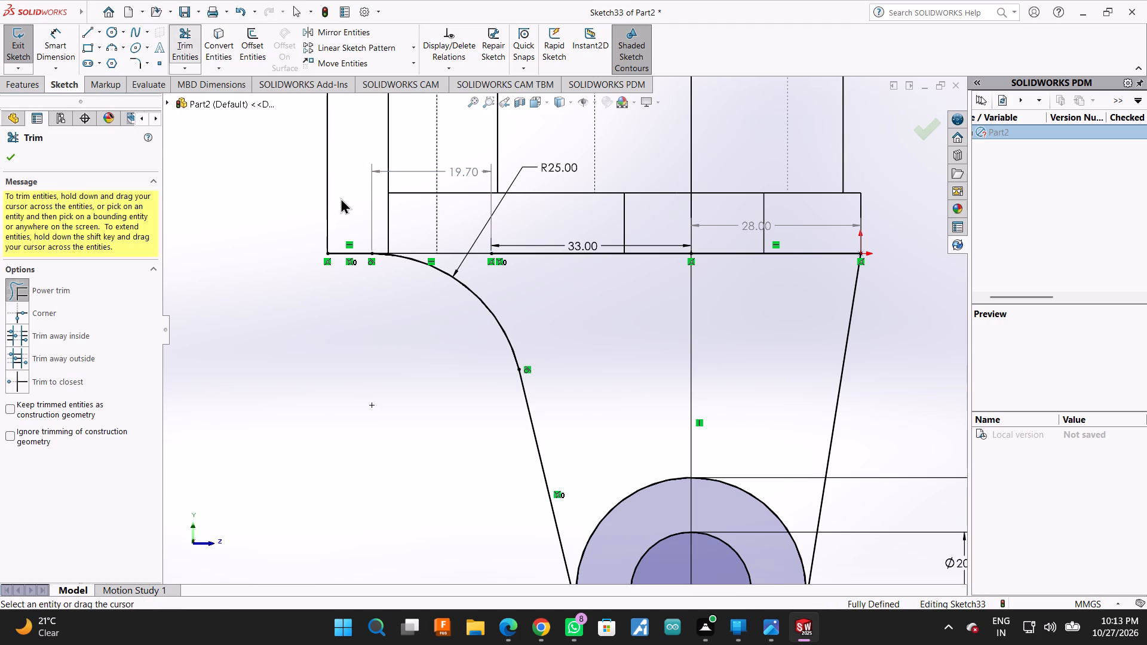
pyautogui.moveTo(346, 198); pyautogui.dragTo(351, 322)
pyautogui.scroll(2, 358, 319)
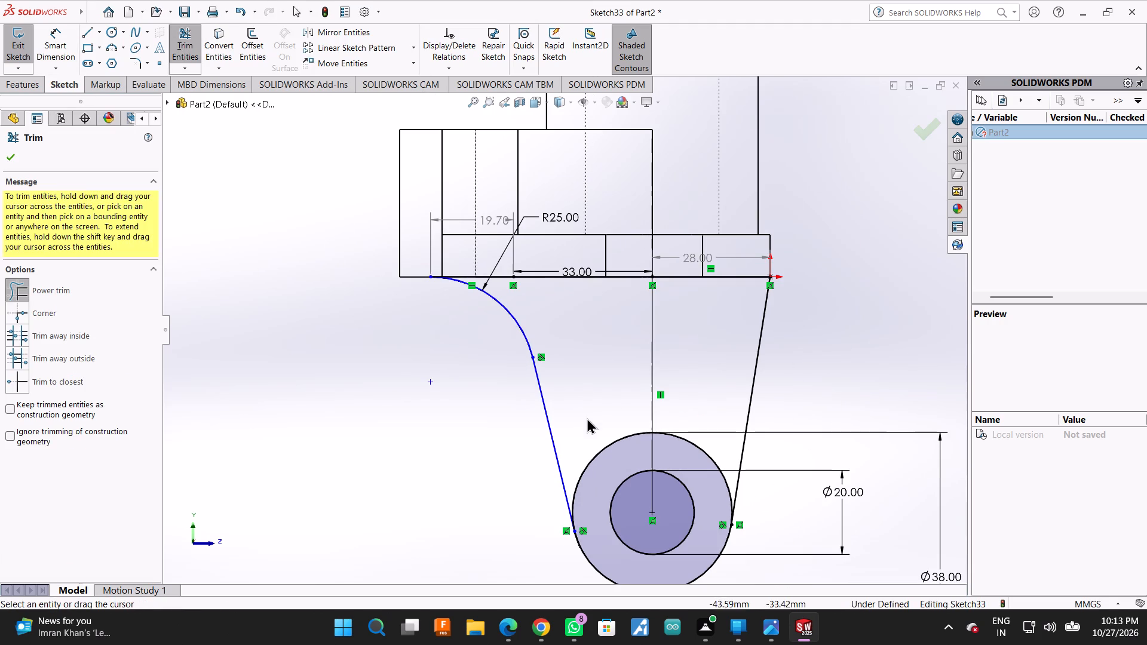
pyautogui.moveTo(592, 416); pyautogui.dragTo(640, 442)
pyautogui.moveTo(698, 415); pyautogui.dragTo(693, 453)
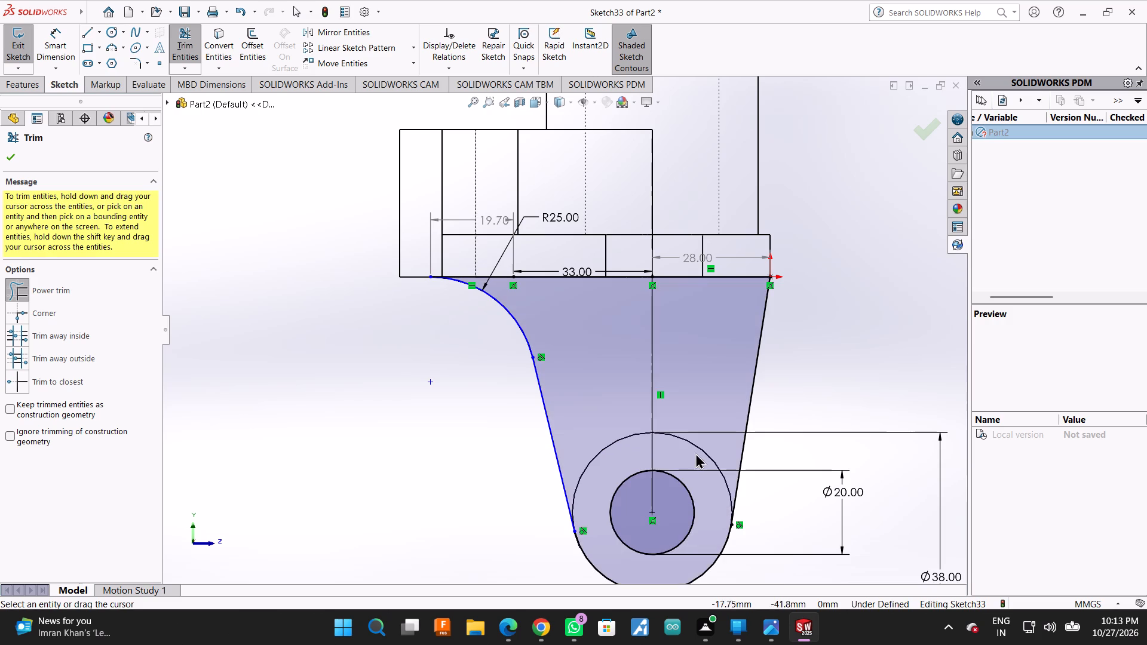
pyautogui.scroll(2, 670, 455)
pyautogui.click(7, 153)
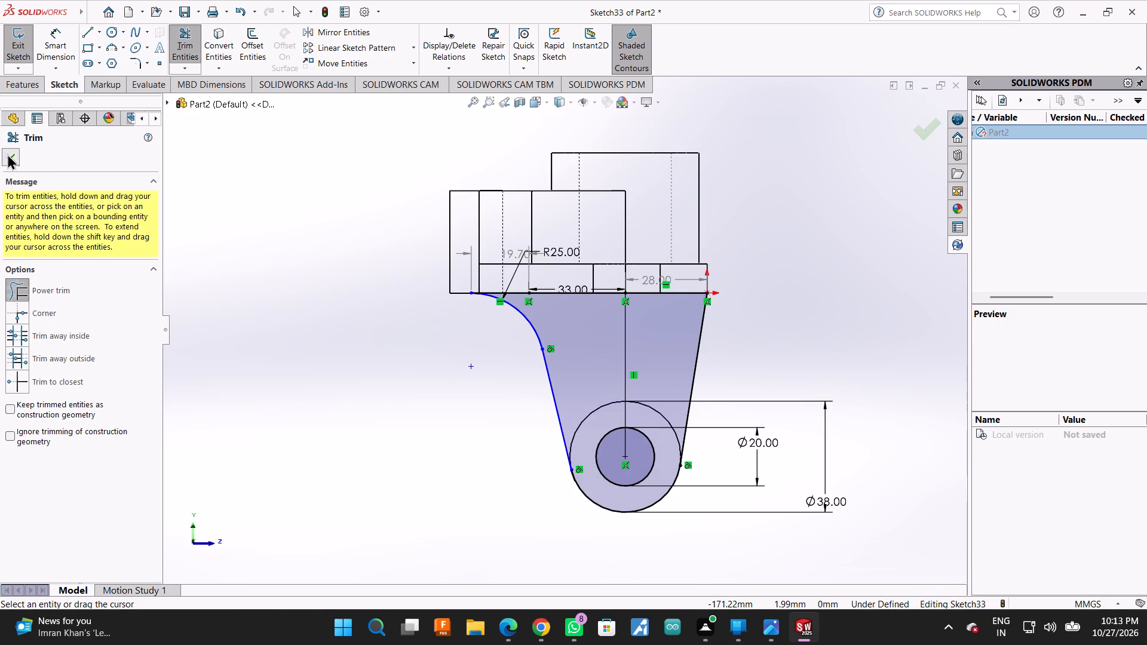
# Switch the model's display style to Shaded With Edges.
pyautogui.moveTo(870, 278); pyautogui.dragTo(836, 297, button='middle')
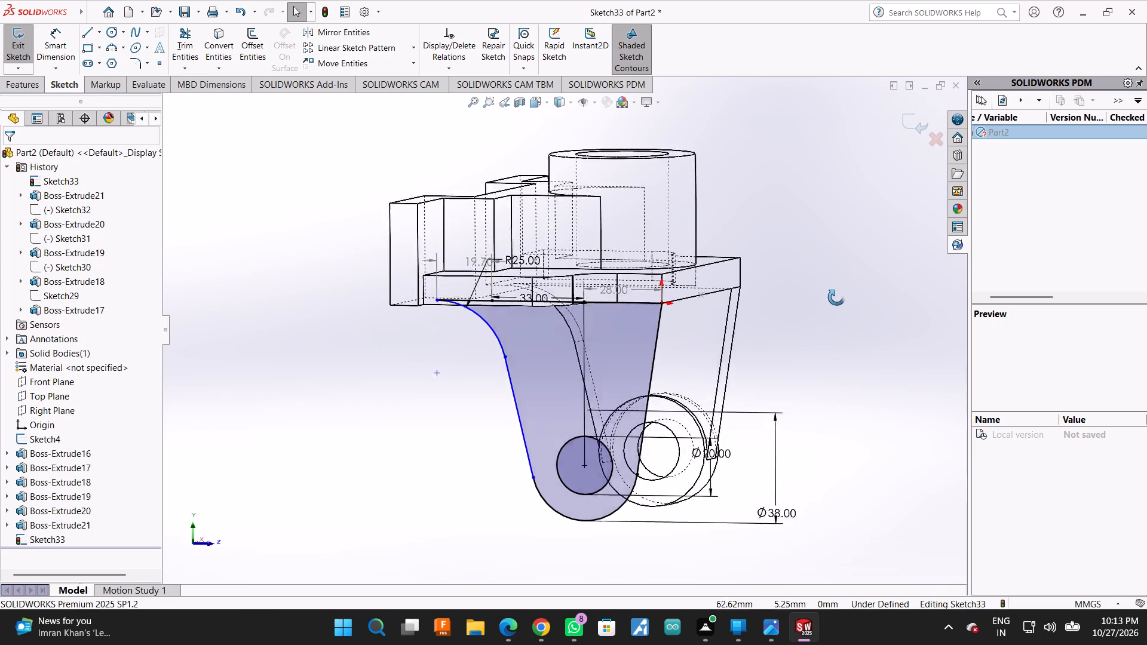
pyautogui.moveTo(836, 297); pyautogui.dragTo(833, 303, button='middle')
pyautogui.click(571, 102)
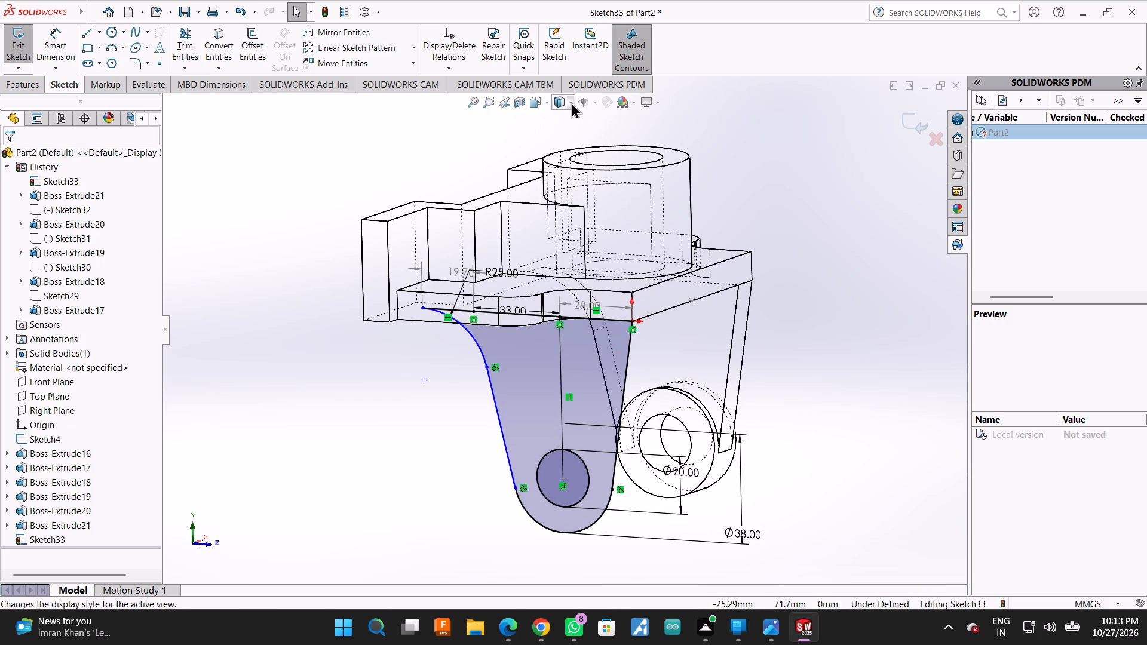
pyautogui.click(557, 120)
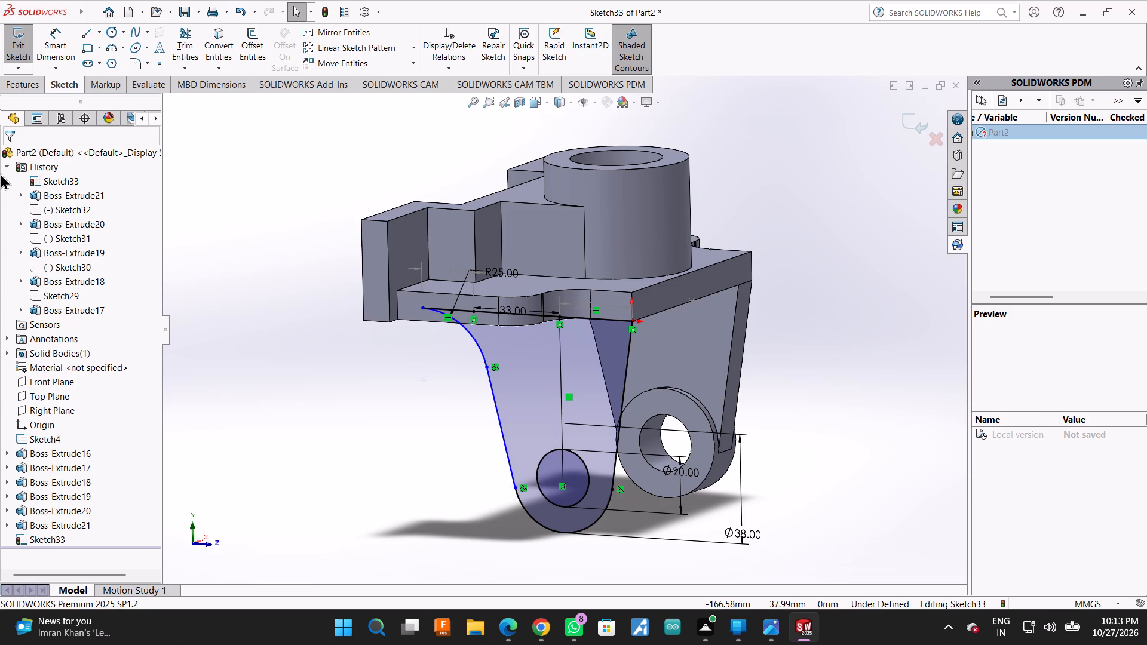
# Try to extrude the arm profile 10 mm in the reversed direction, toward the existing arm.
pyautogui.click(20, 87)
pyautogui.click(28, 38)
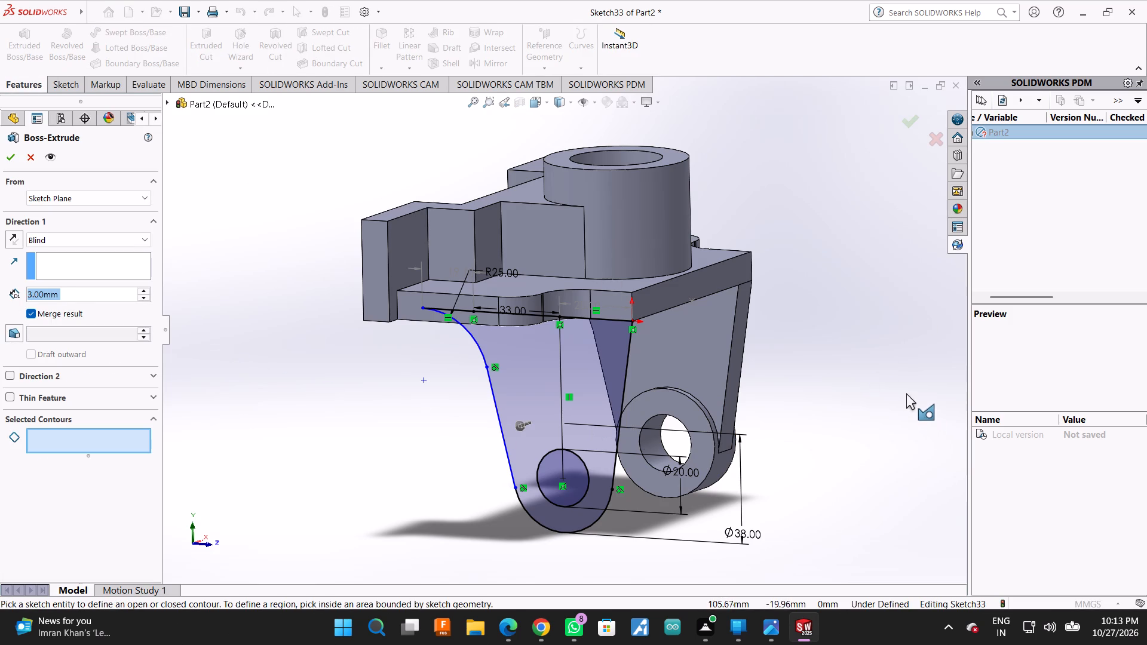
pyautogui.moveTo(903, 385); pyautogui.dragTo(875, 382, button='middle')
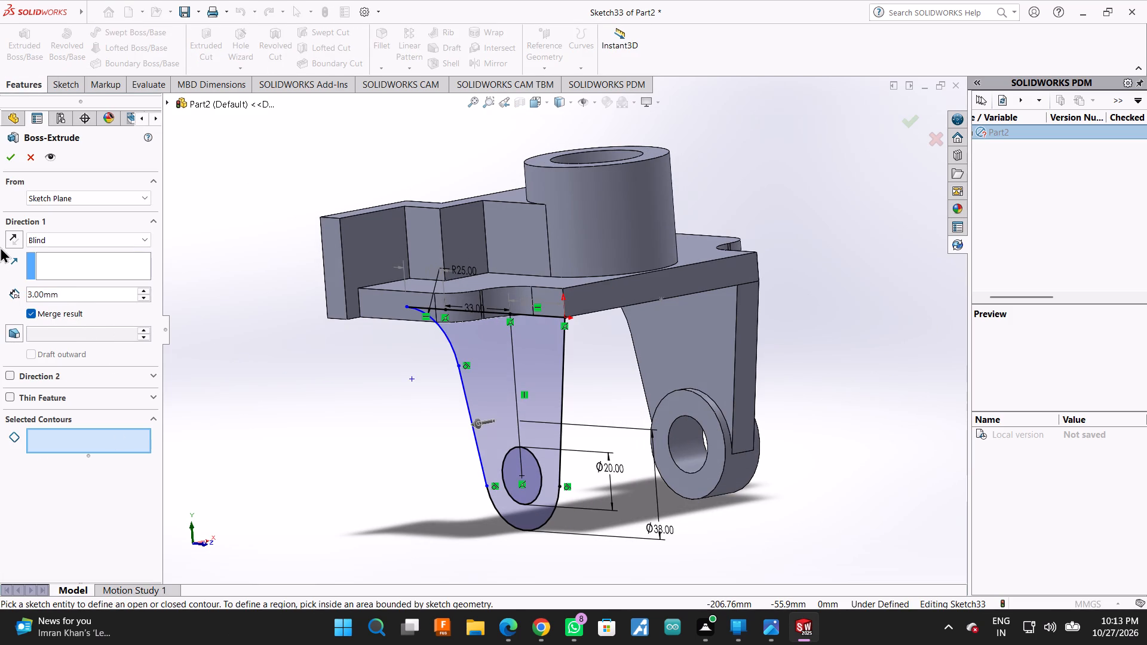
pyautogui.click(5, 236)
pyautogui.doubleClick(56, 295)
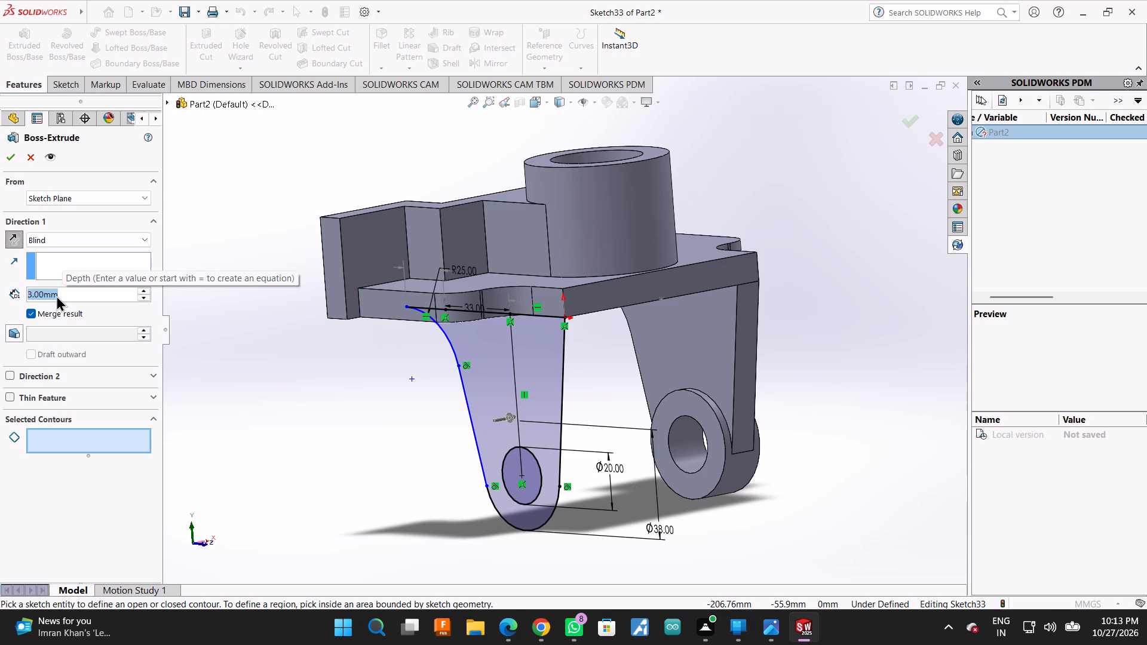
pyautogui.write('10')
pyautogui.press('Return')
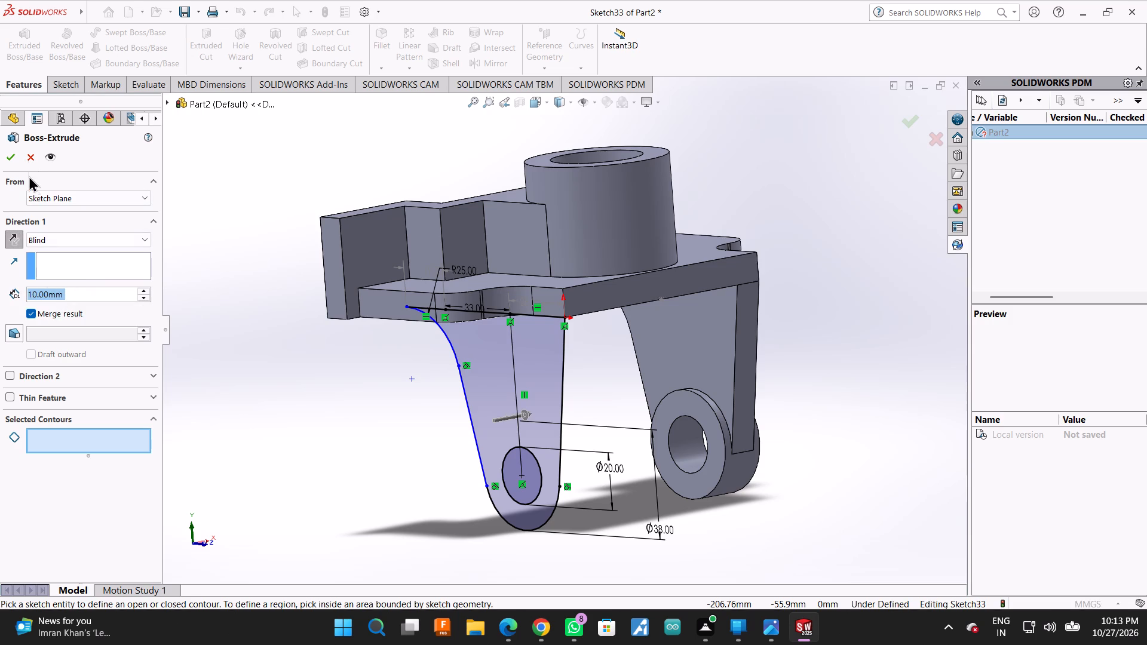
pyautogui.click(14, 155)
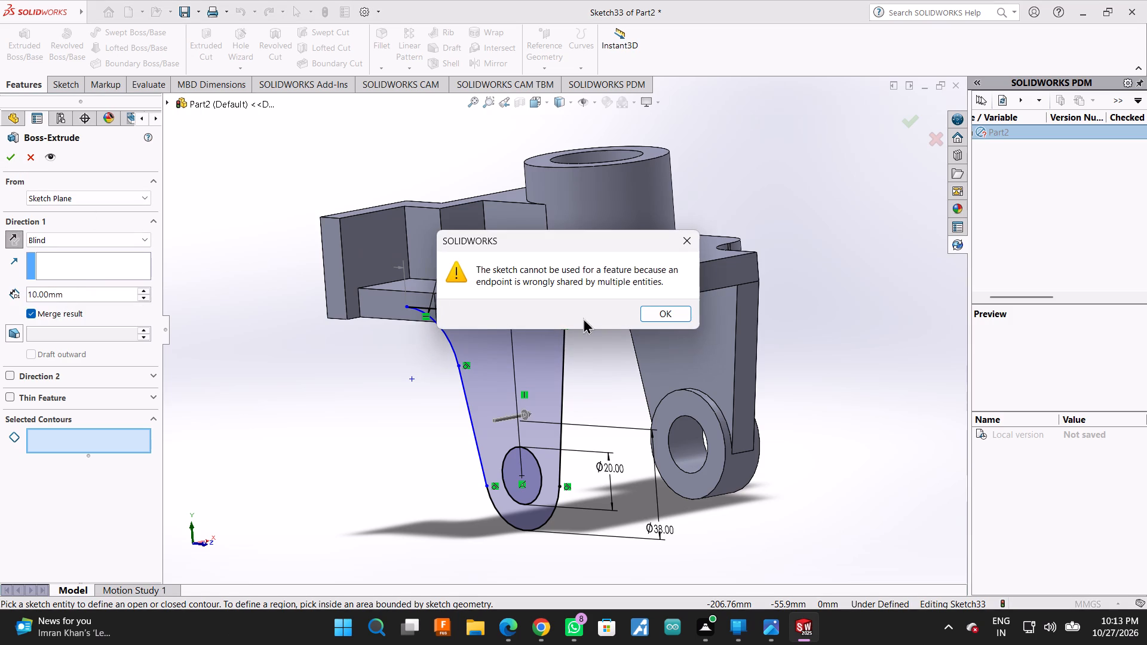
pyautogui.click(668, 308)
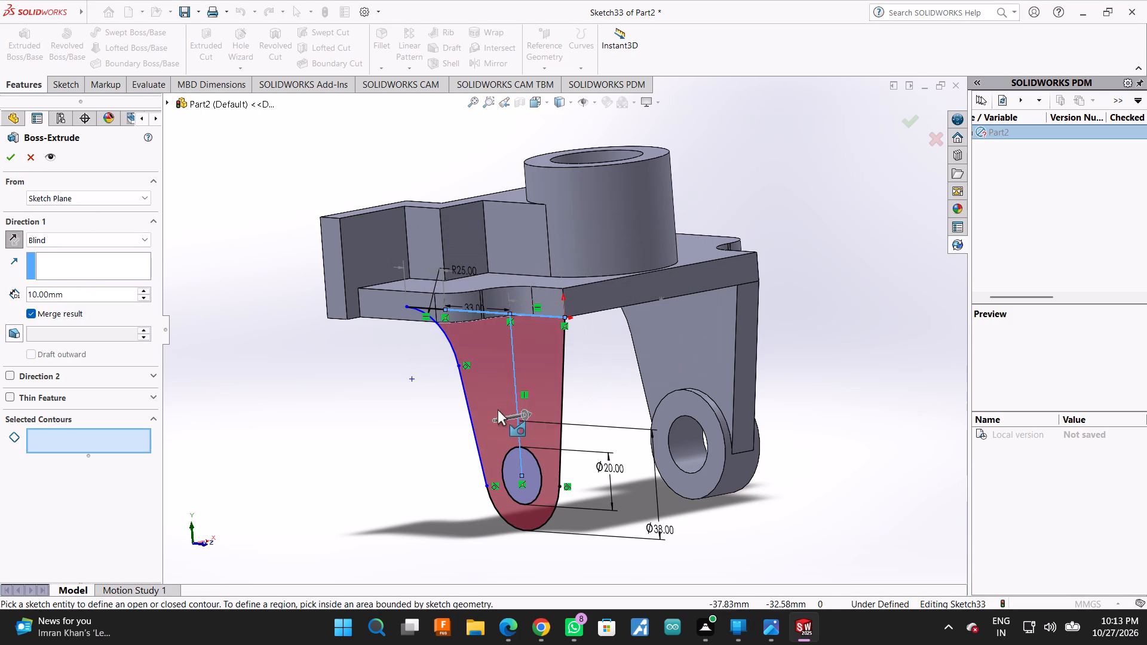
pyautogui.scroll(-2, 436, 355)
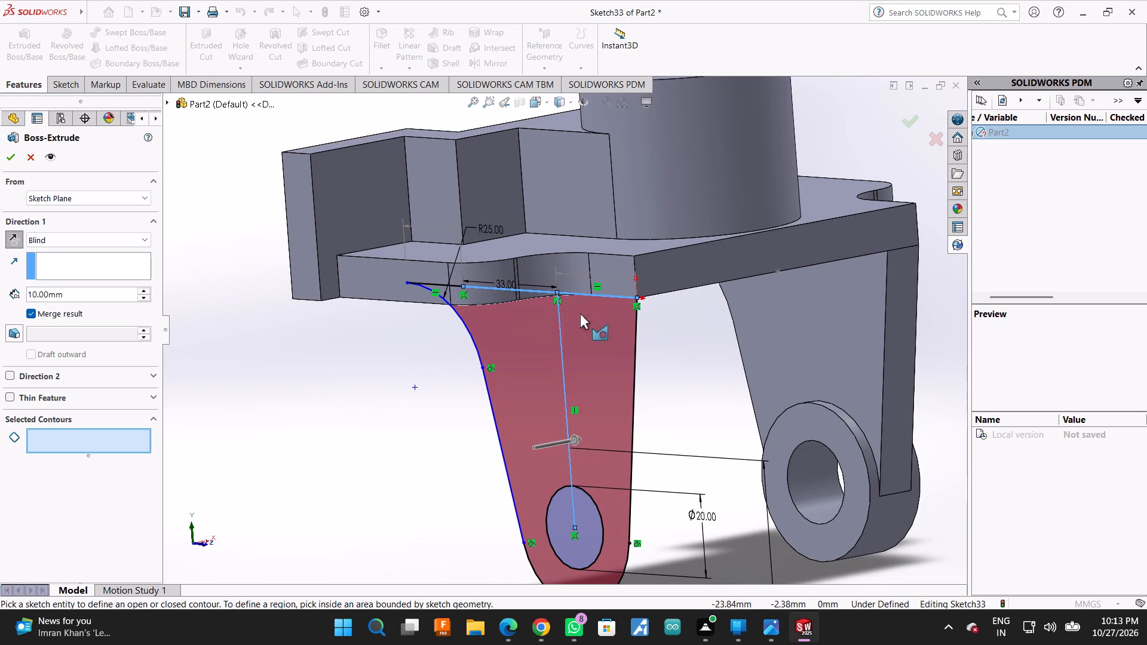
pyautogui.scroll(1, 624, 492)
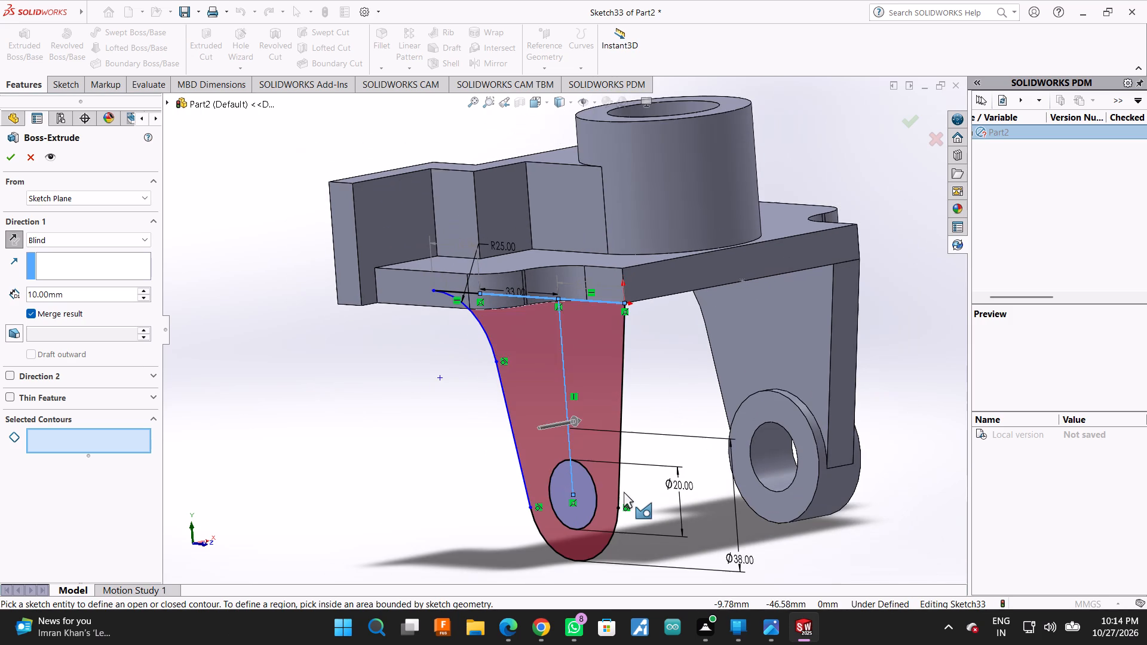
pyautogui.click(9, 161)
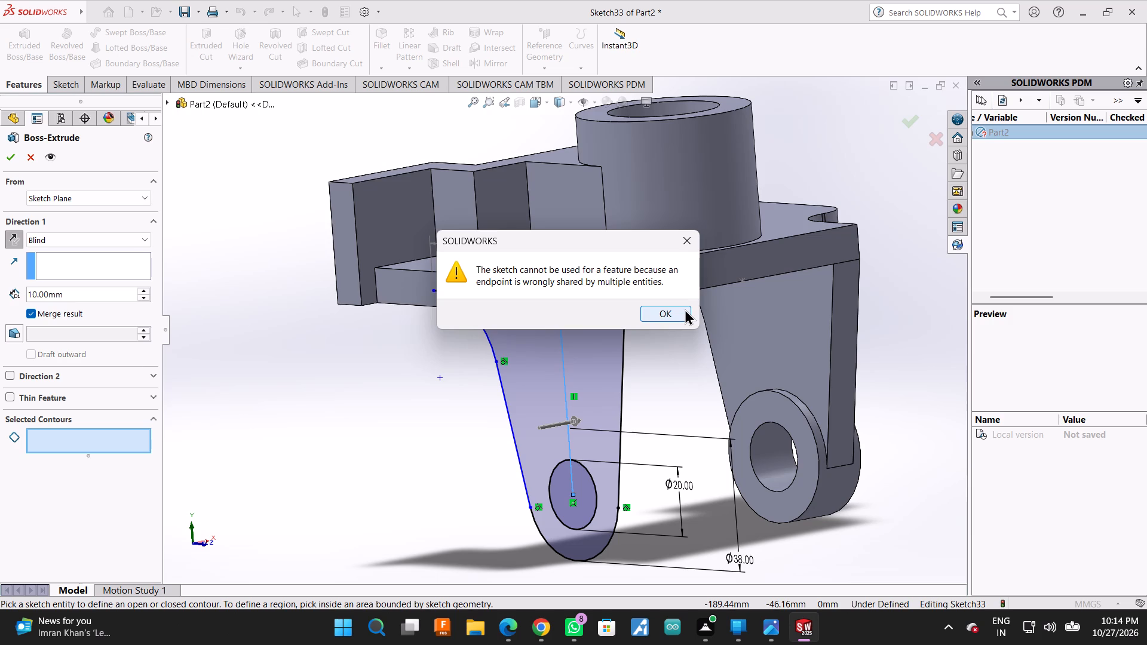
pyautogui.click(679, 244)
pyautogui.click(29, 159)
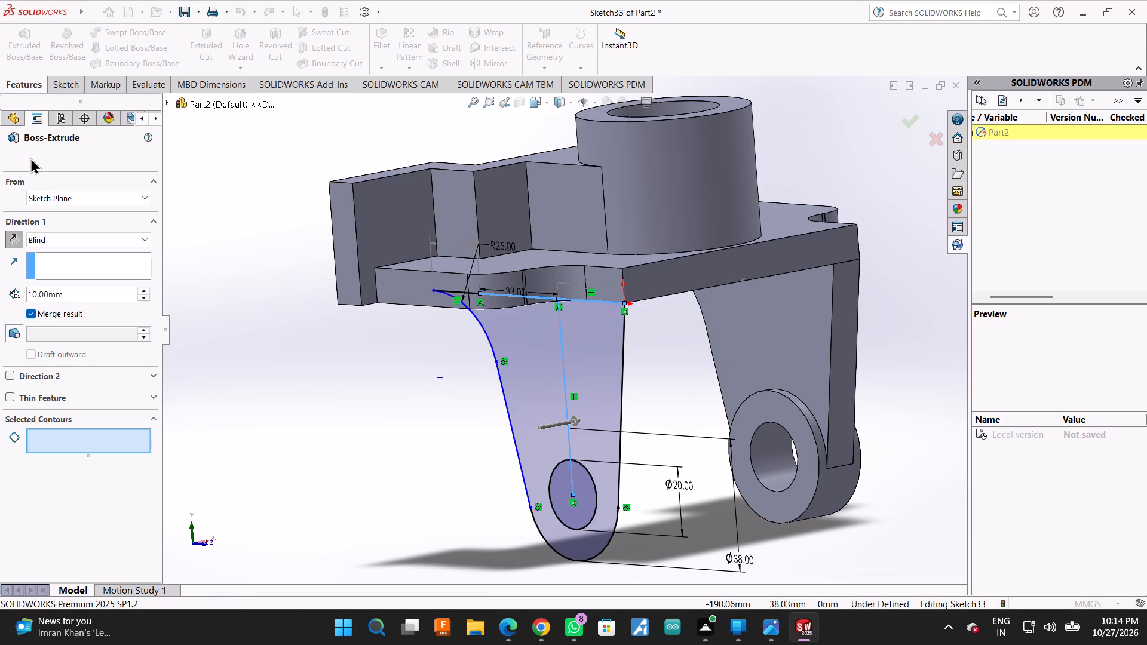
# Trim away the whole vertical centre line, both above and inside the 20 mm circle.
pyautogui.click(63, 84)
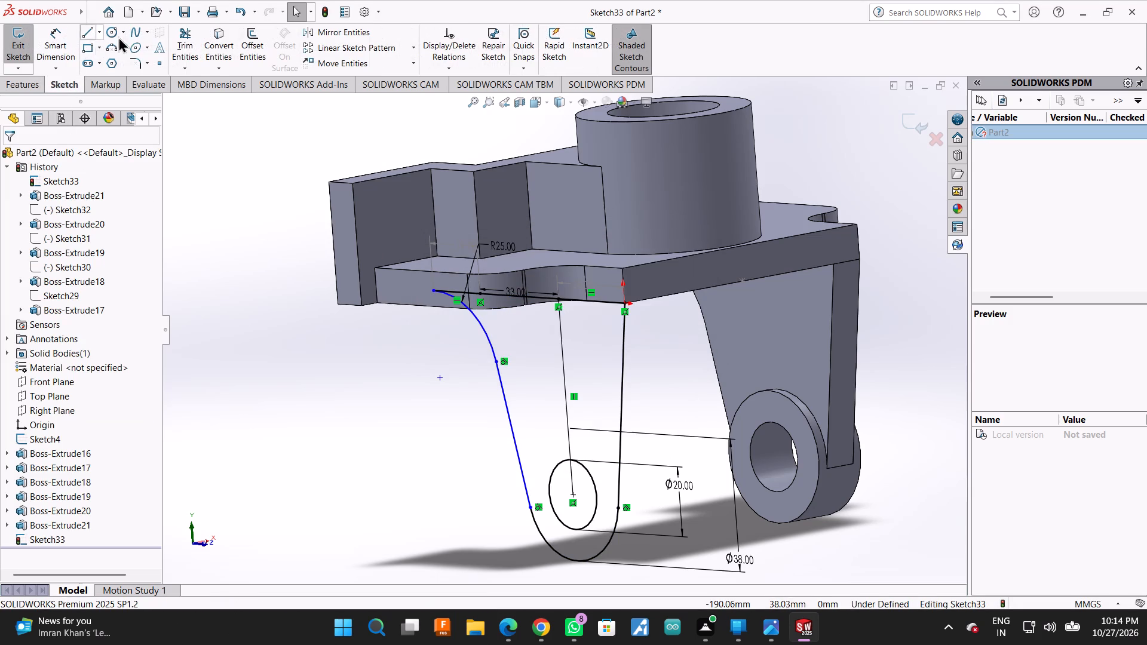
pyautogui.click(185, 37)
pyautogui.moveTo(531, 325); pyautogui.dragTo(569, 337)
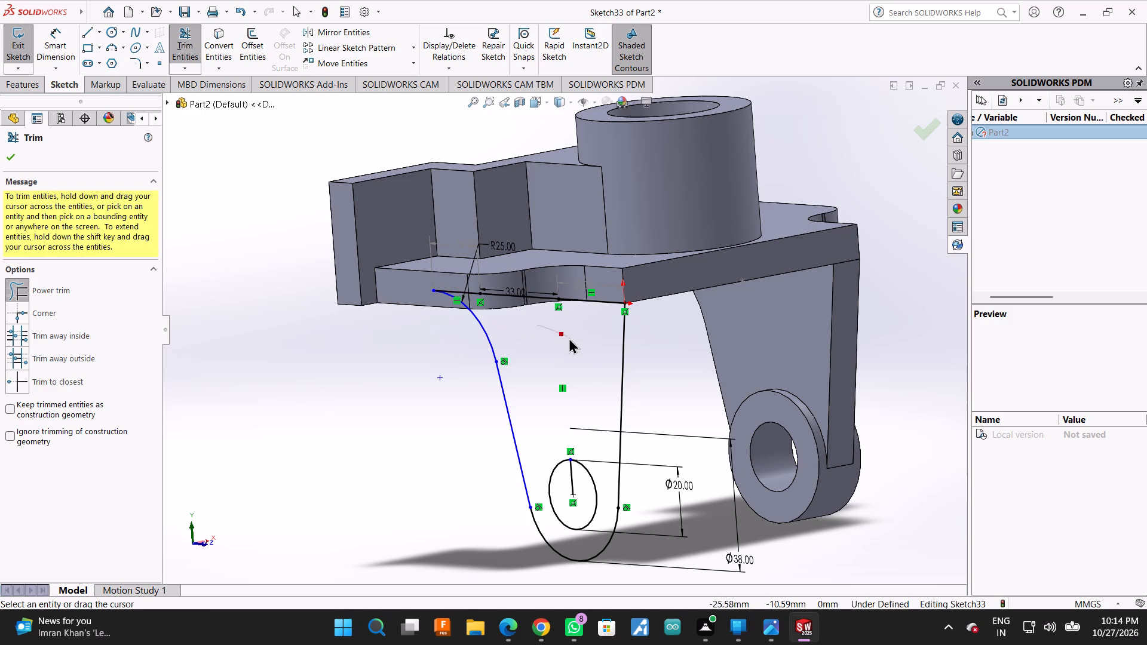
pyautogui.moveTo(569, 337); pyautogui.dragTo(570, 338)
pyautogui.moveTo(586, 489); pyautogui.dragTo(569, 483)
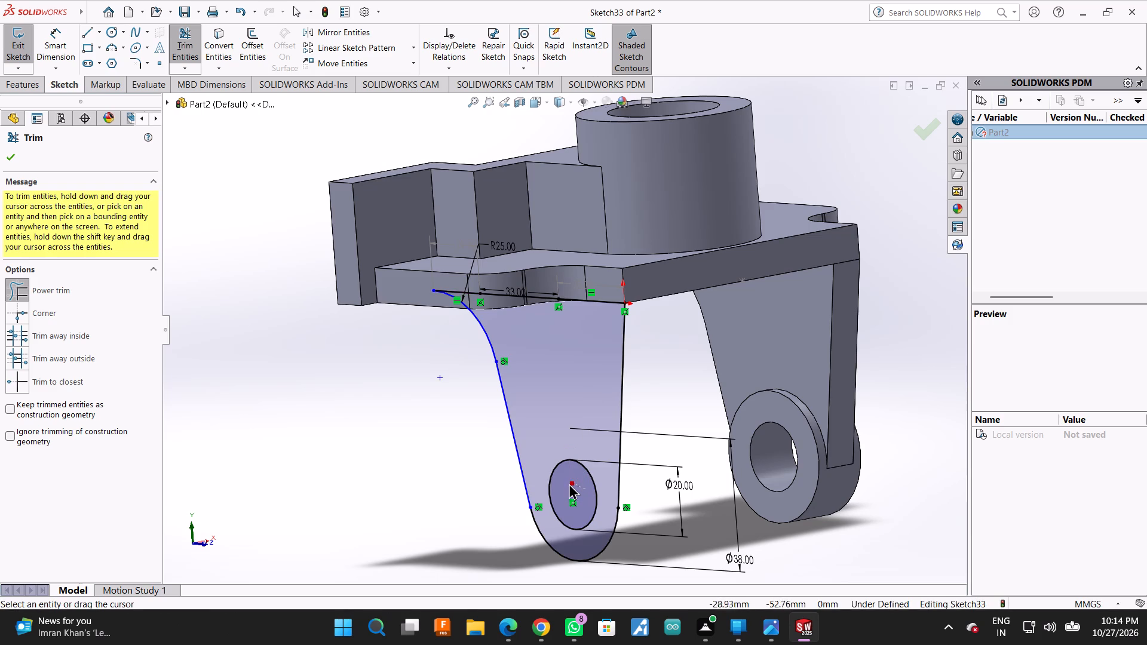
pyautogui.moveTo(569, 483); pyautogui.dragTo(566, 484)
pyautogui.click(4, 151)
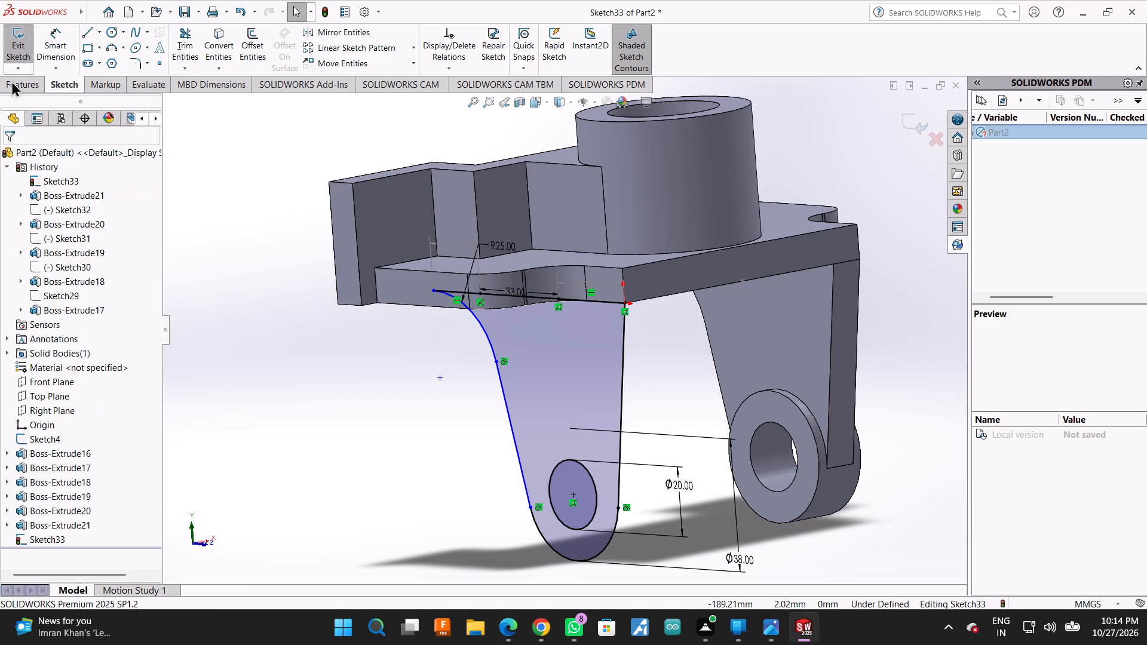
# Extrude the arm profile as a 10 mm blind boss in the reversed direction, toward the existing arm.
pyautogui.click(12, 86)
pyautogui.click(19, 30)
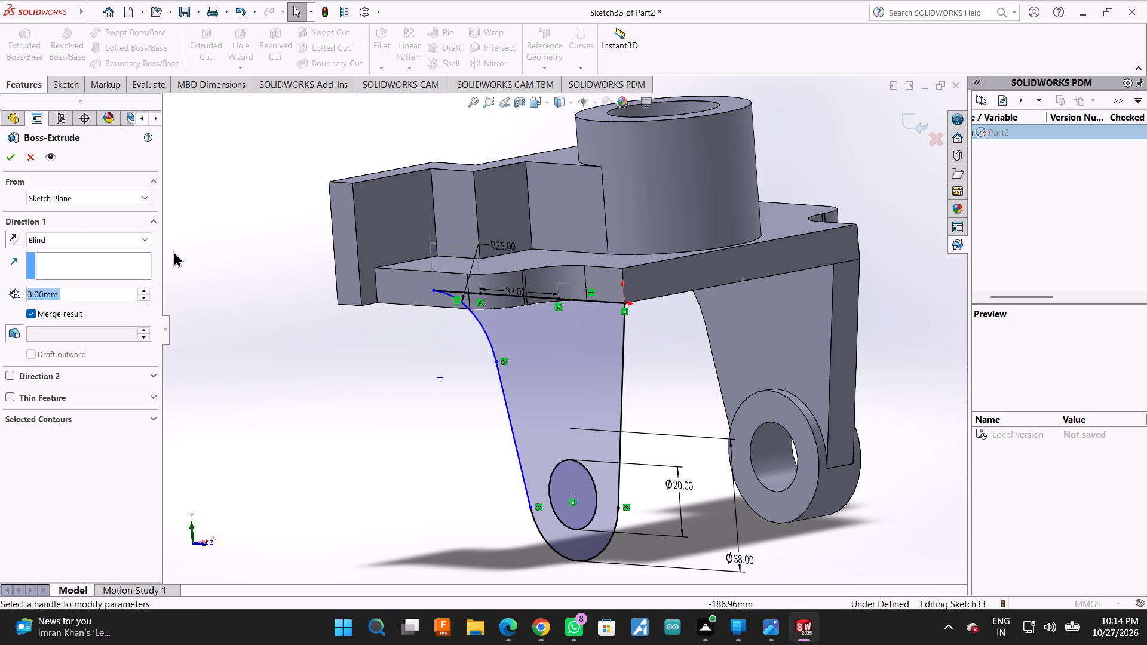
pyautogui.click(11, 239)
pyautogui.doubleClick(80, 306)
pyautogui.doubleClick(83, 299)
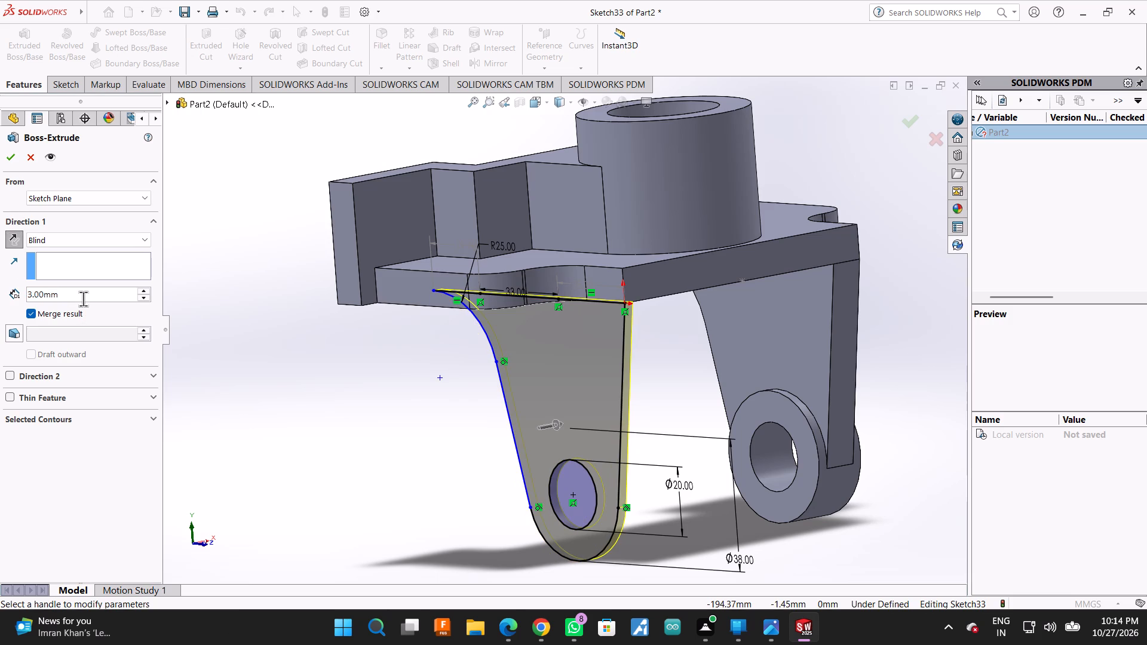
pyautogui.write('10')
pyautogui.press('Return')
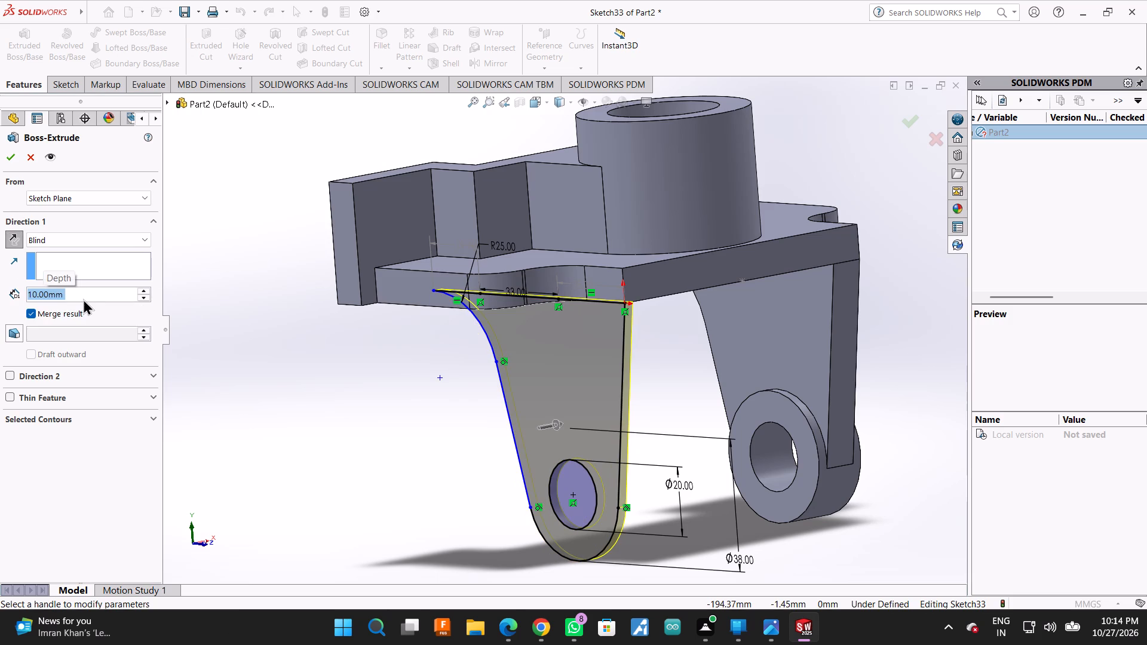
pyautogui.click(8, 152)
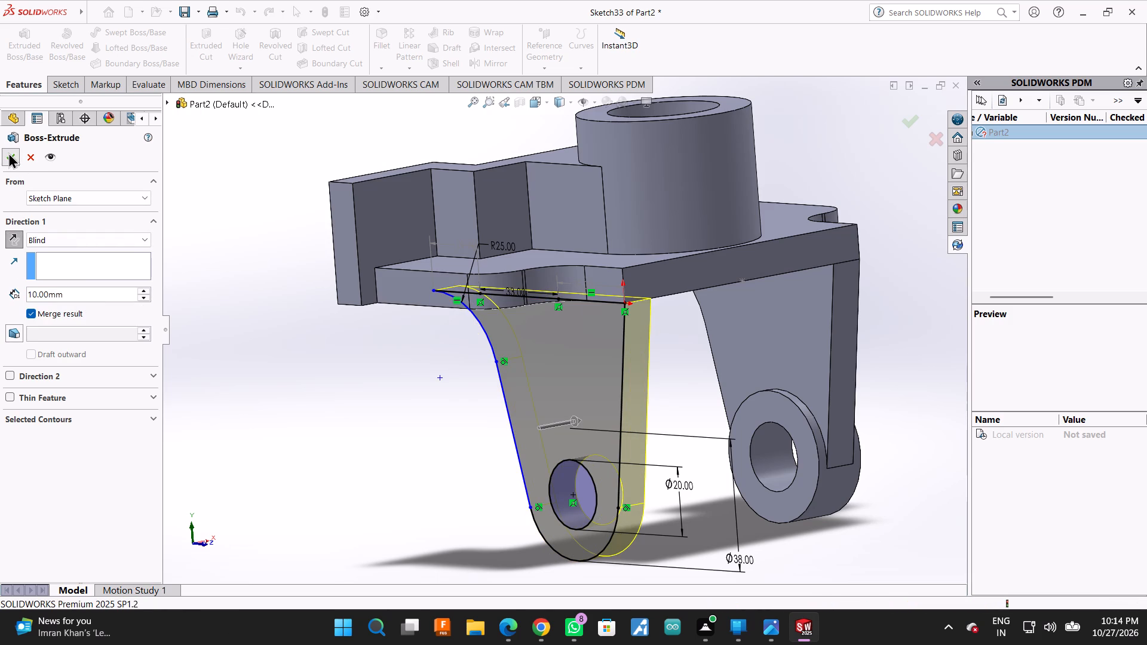
# On the second arm's outer face, sketch a 19 mm radius circle centred on the hole and convert the 20 mm hole edge.
pyautogui.click(568, 389)
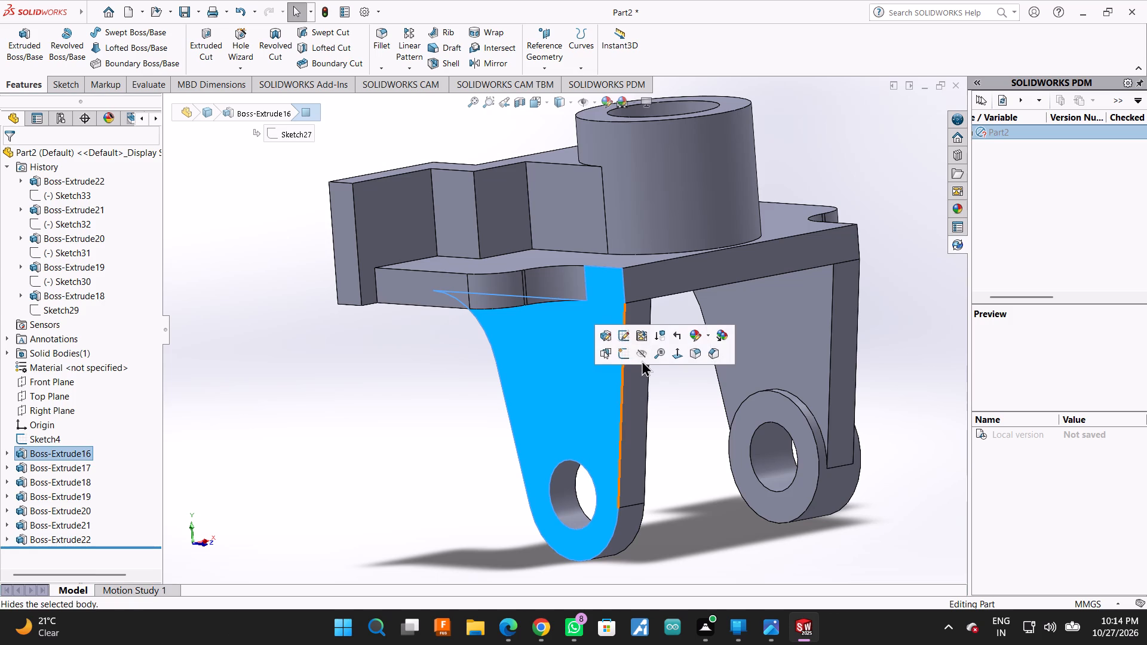
pyautogui.click(629, 358)
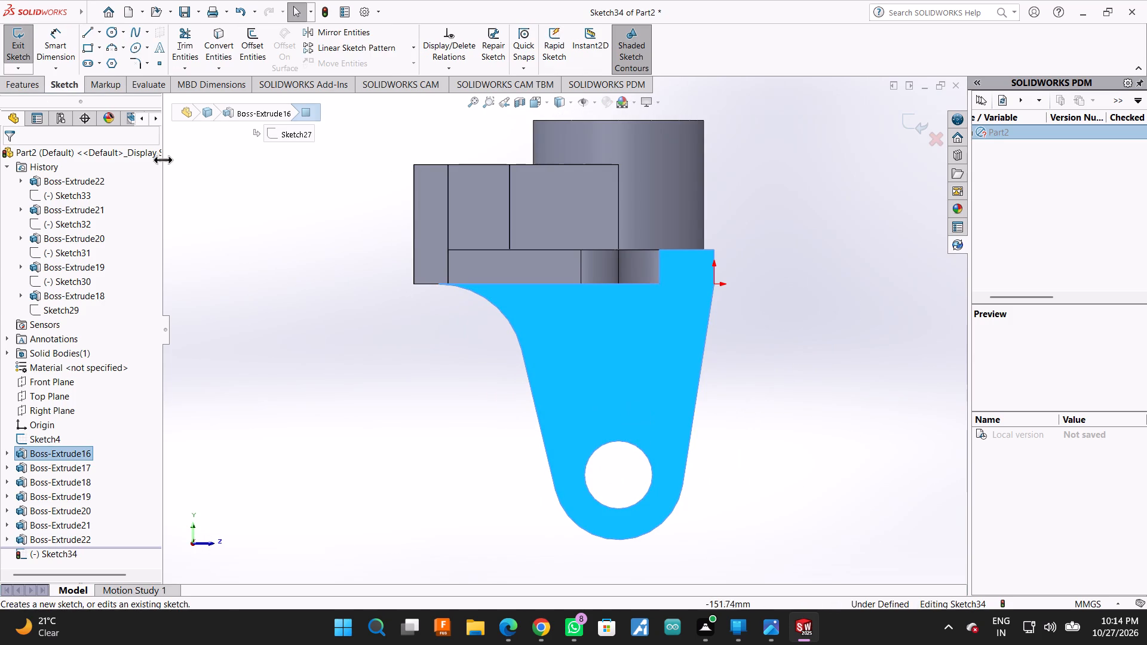
pyautogui.click(107, 32)
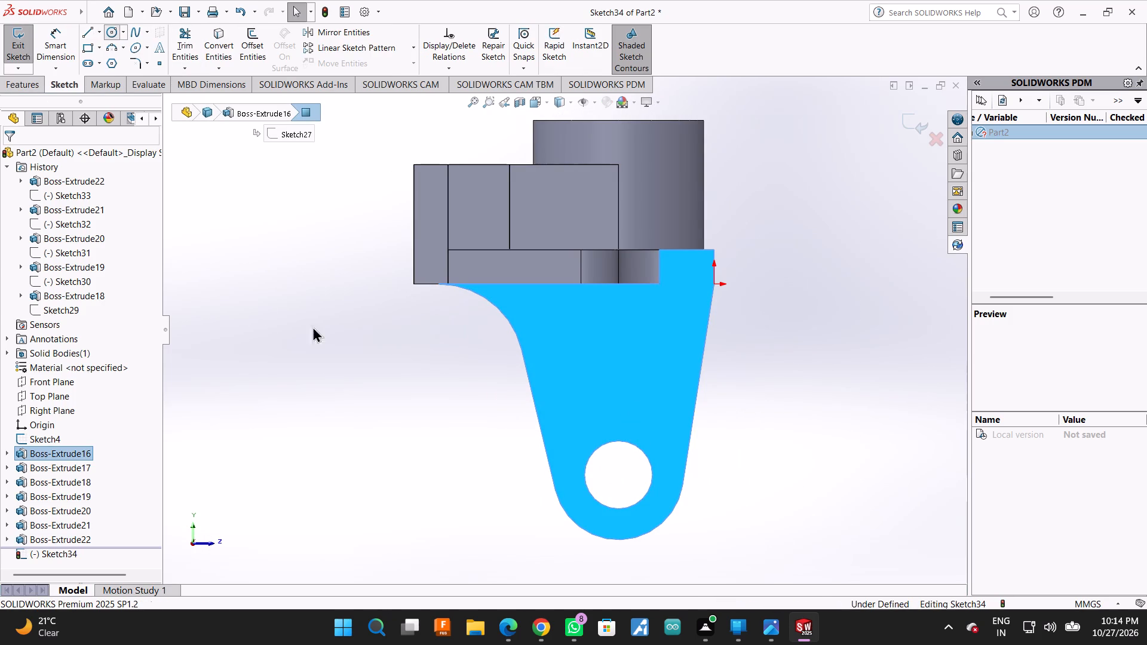
pyautogui.click(619, 476)
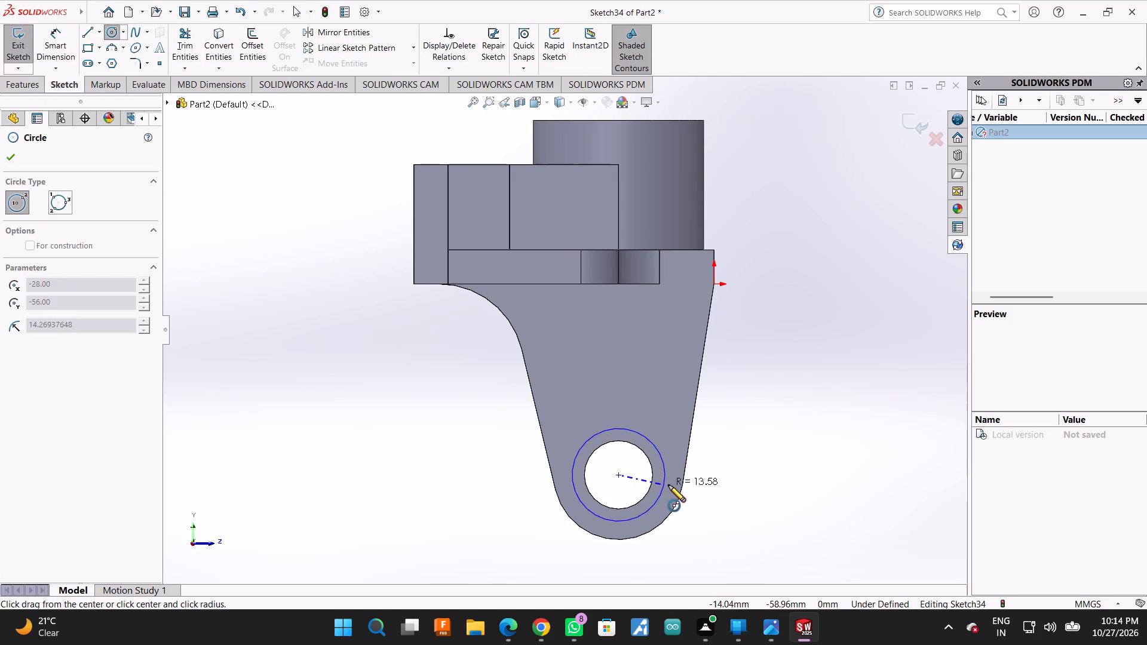
pyautogui.click(682, 485)
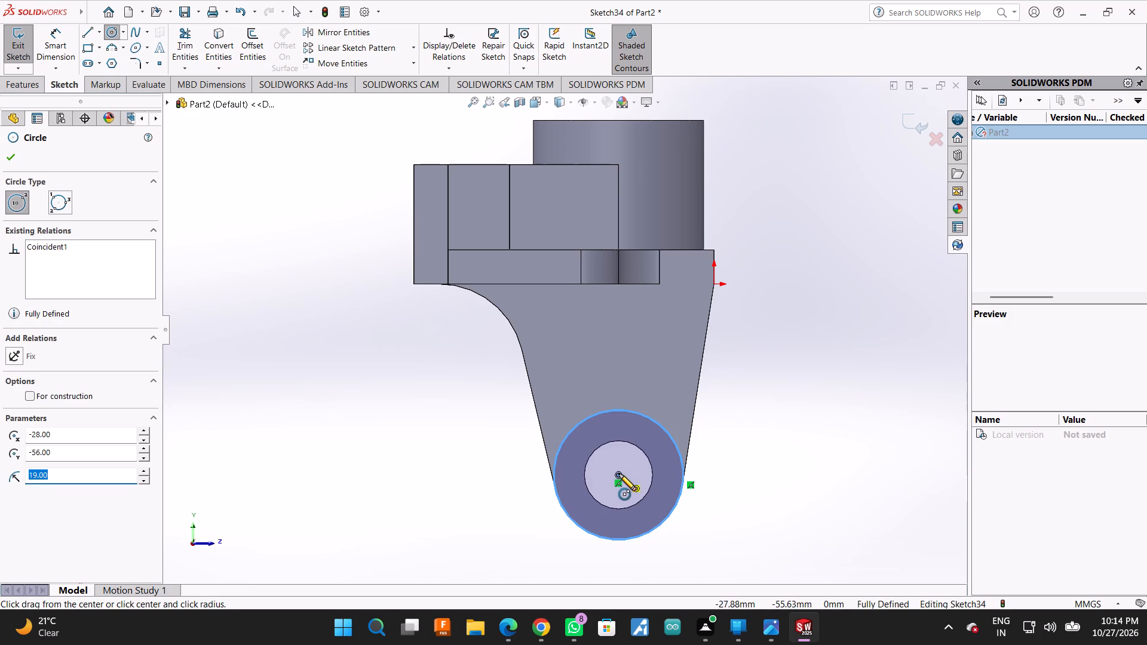
pyautogui.click(13, 158)
pyautogui.click(54, 85)
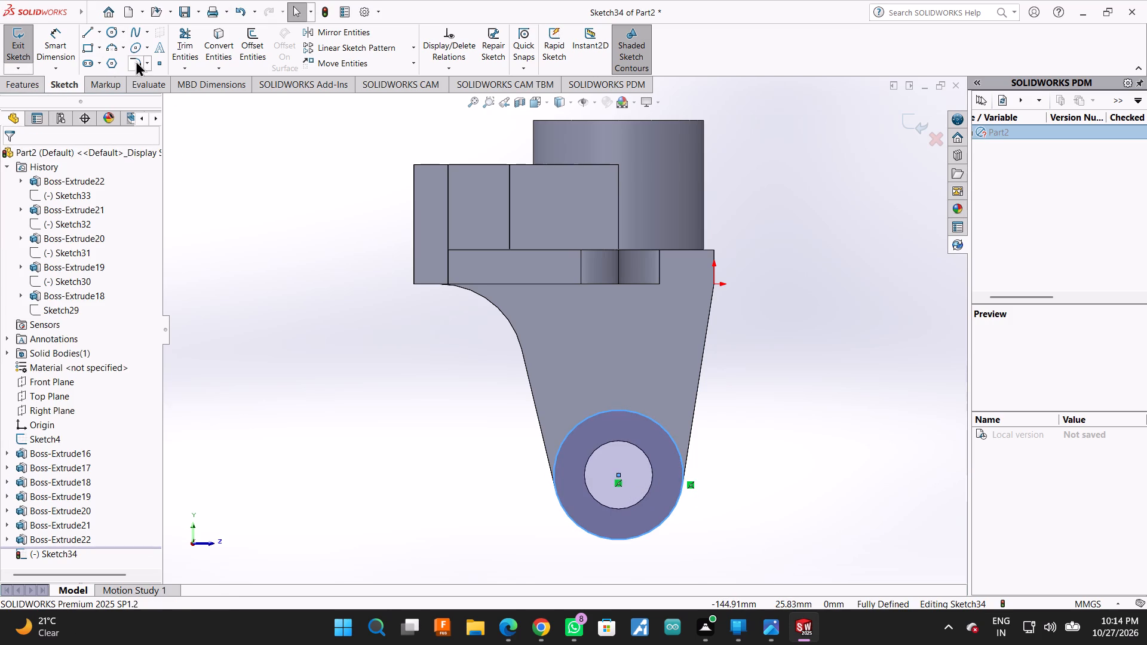
pyautogui.click(605, 444)
pyautogui.click(216, 35)
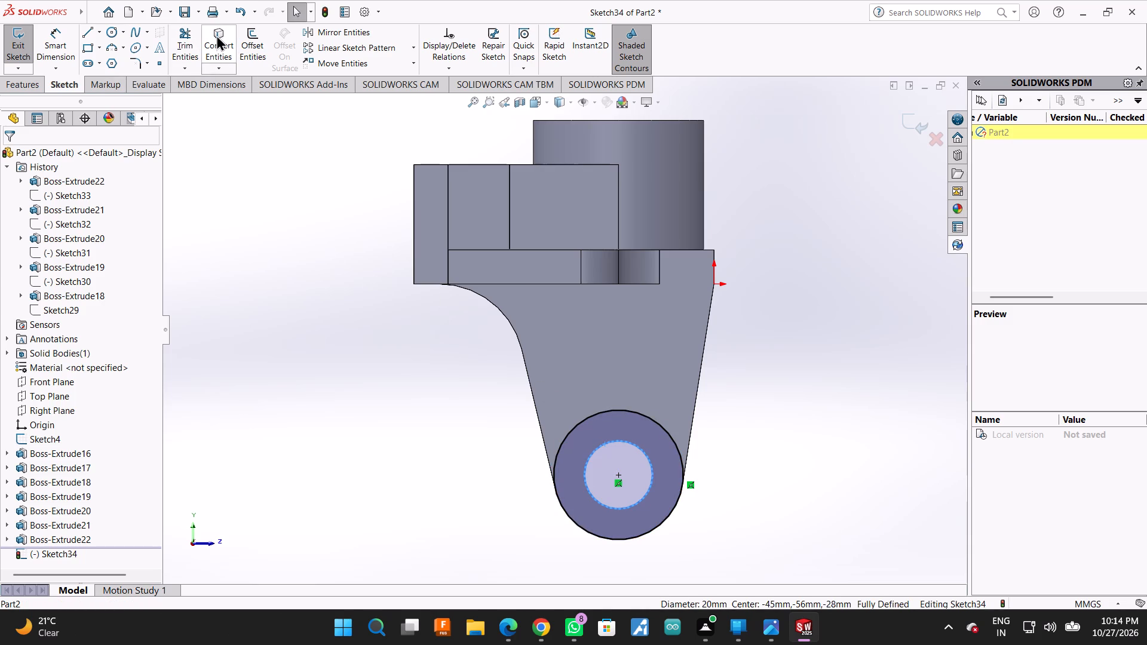
pyautogui.click(23, 76)
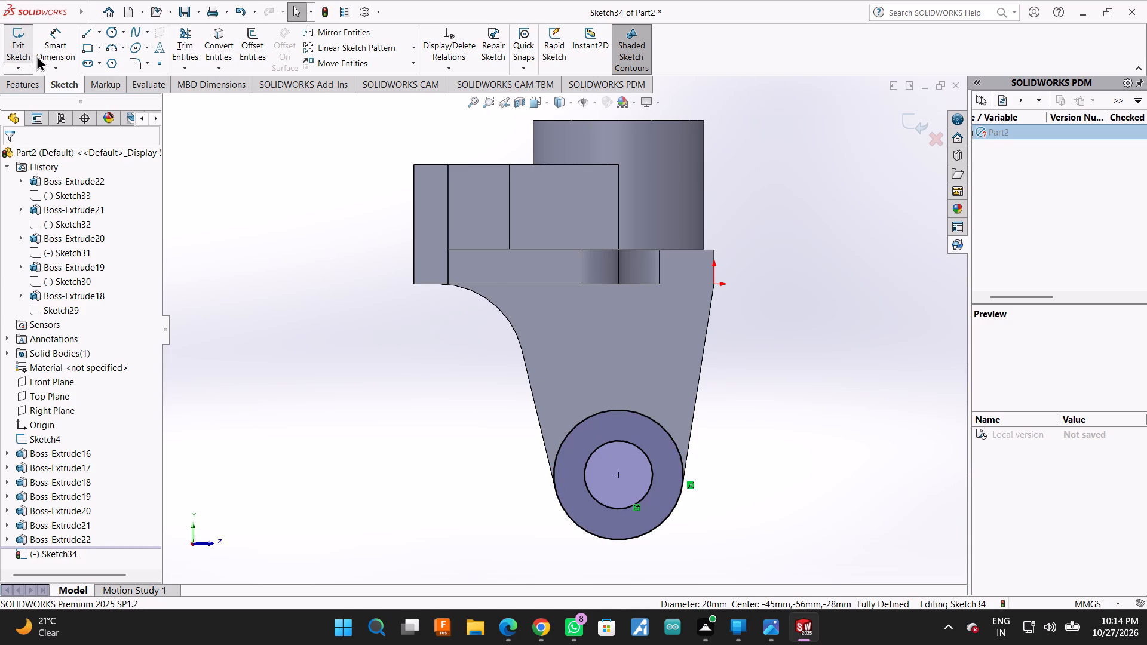
# Extrude the ring profile as a 13 mm blind boss in the reversed direction, toward the other arm.
pyautogui.click(26, 87)
pyautogui.click(24, 52)
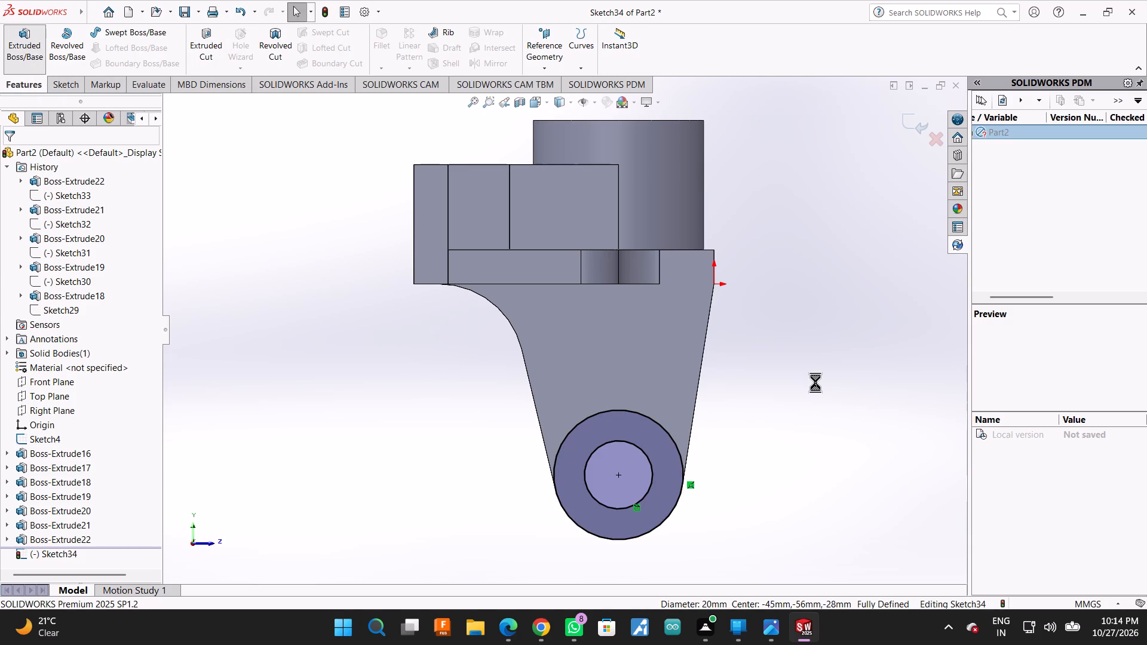
pyautogui.scroll(1, 815, 382)
pyautogui.moveTo(815, 382); pyautogui.dragTo(773, 414, button='middle')
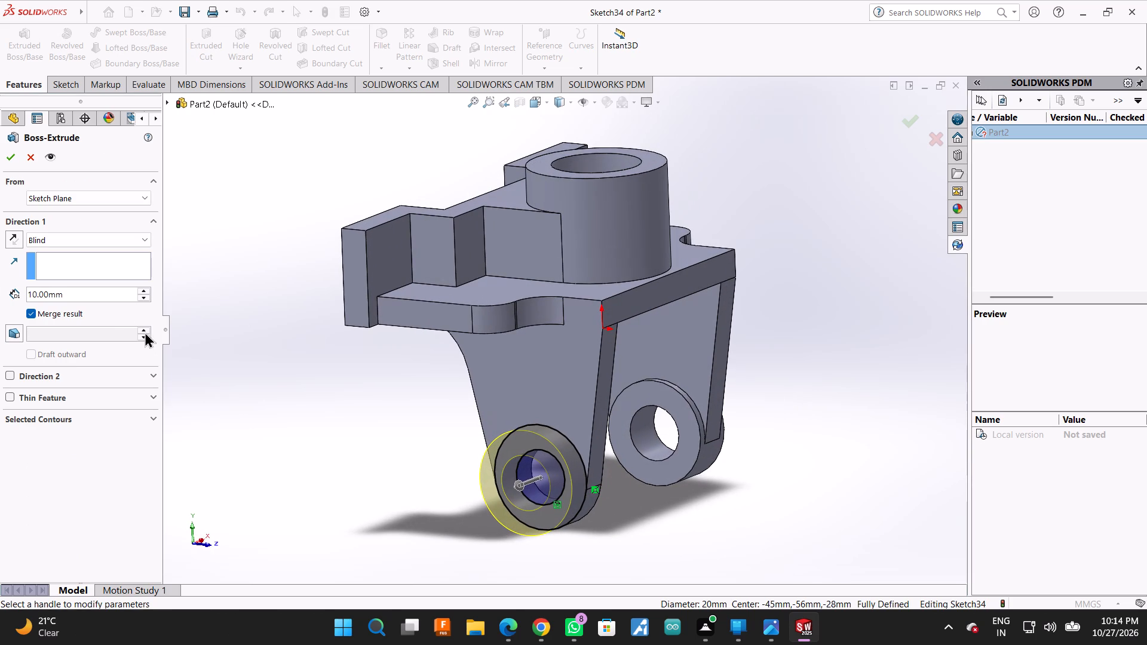
pyautogui.tripleClick(93, 296)
pyautogui.click(91, 294)
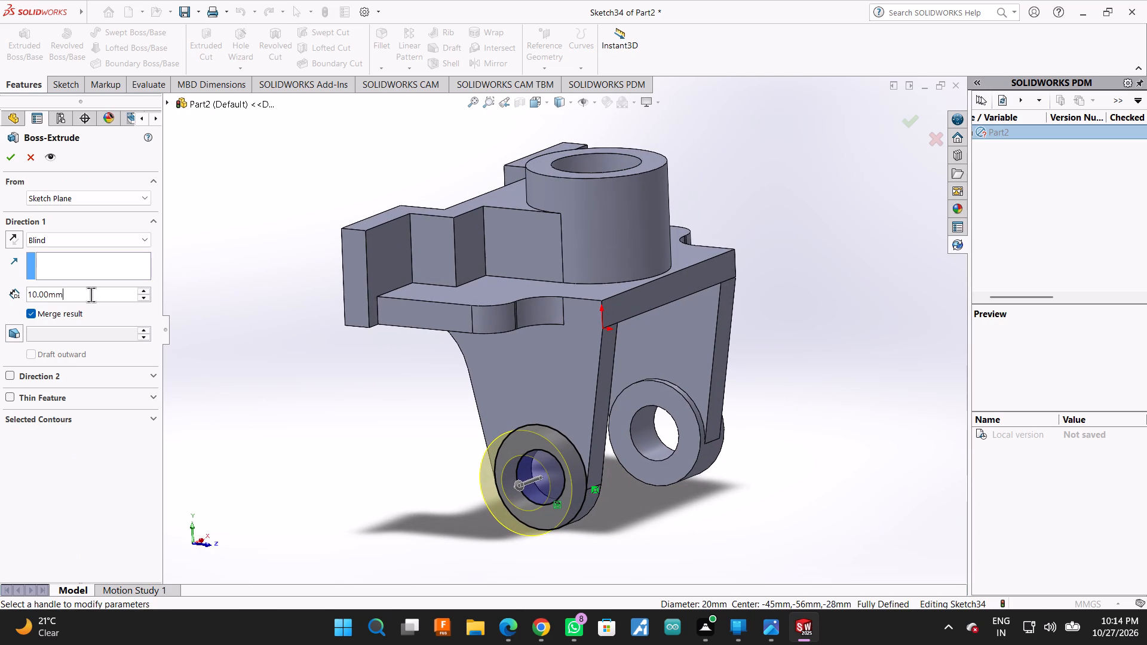
pyautogui.click(91, 294)
pyautogui.doubleClick(91, 294)
pyautogui.write('13')
pyautogui.press('Return')
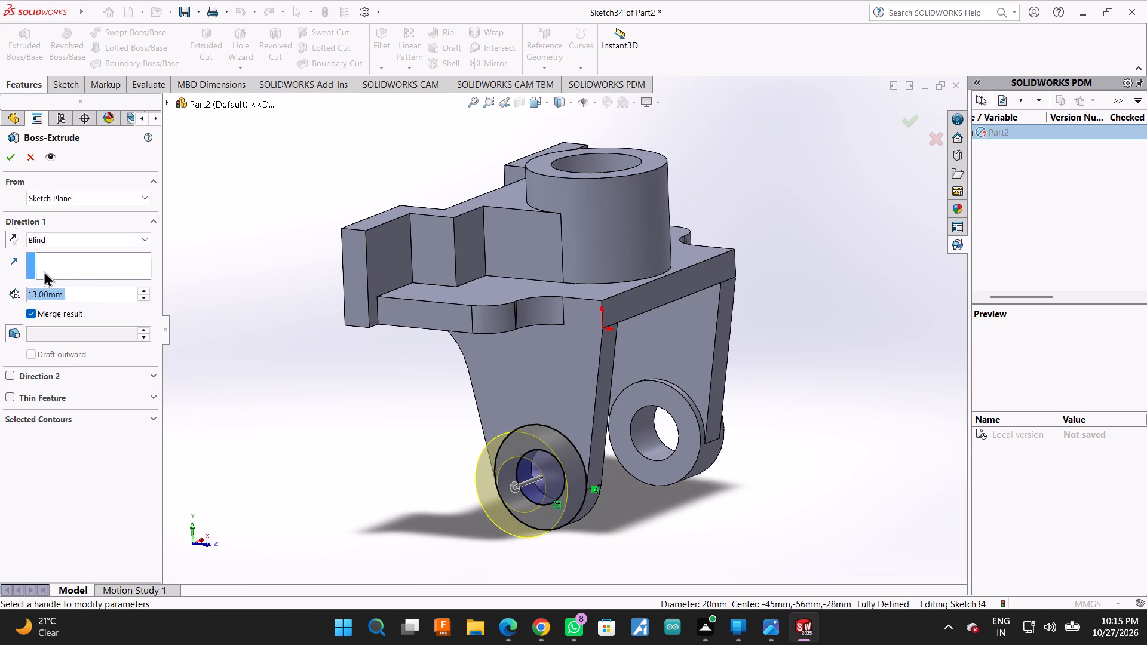
pyautogui.click(16, 238)
pyautogui.click(9, 154)
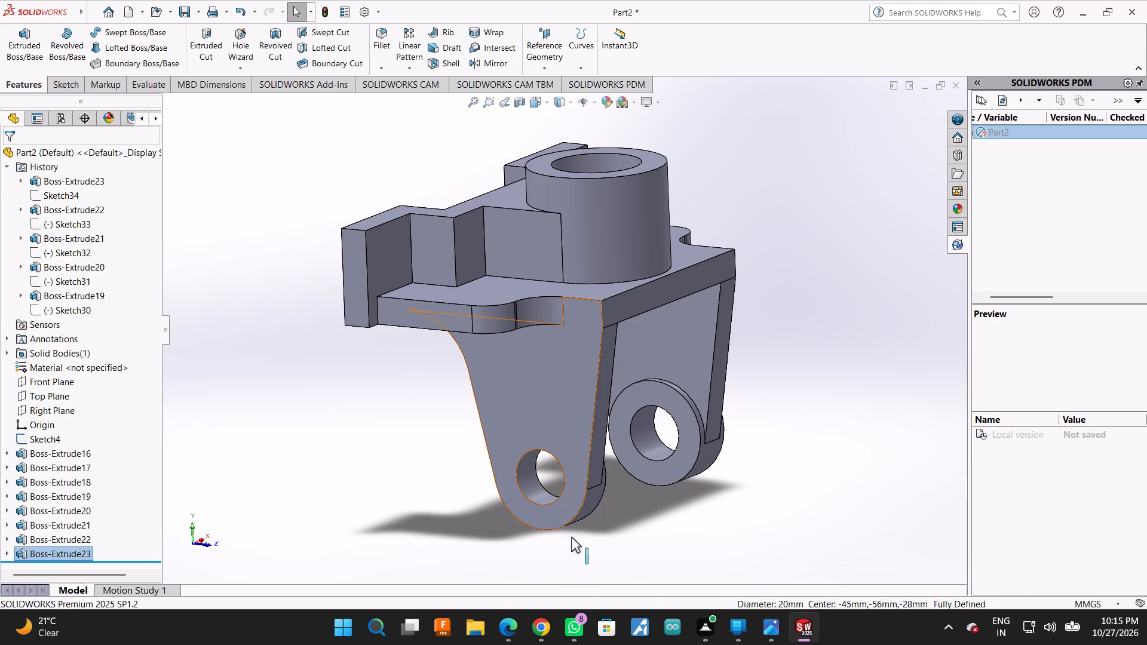
# Start another sketch on the same outer face with a concentric 19 mm radius circle and the converted 20 mm hole edge.
pyautogui.click(572, 445)
pyautogui.click(625, 407)
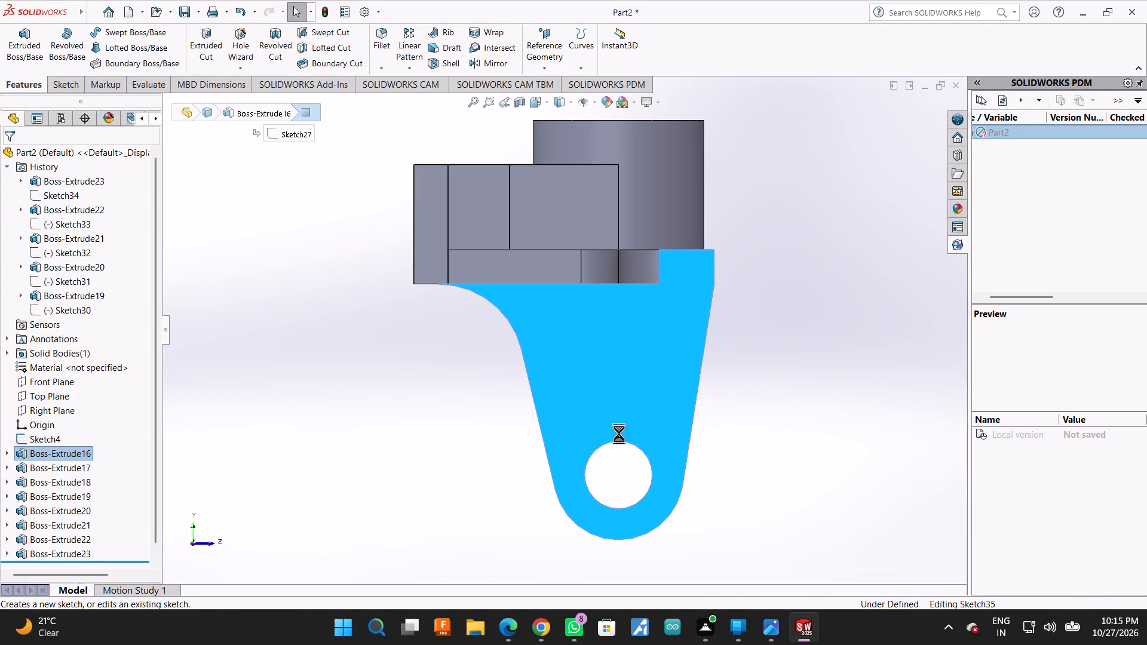
pyautogui.click(105, 32)
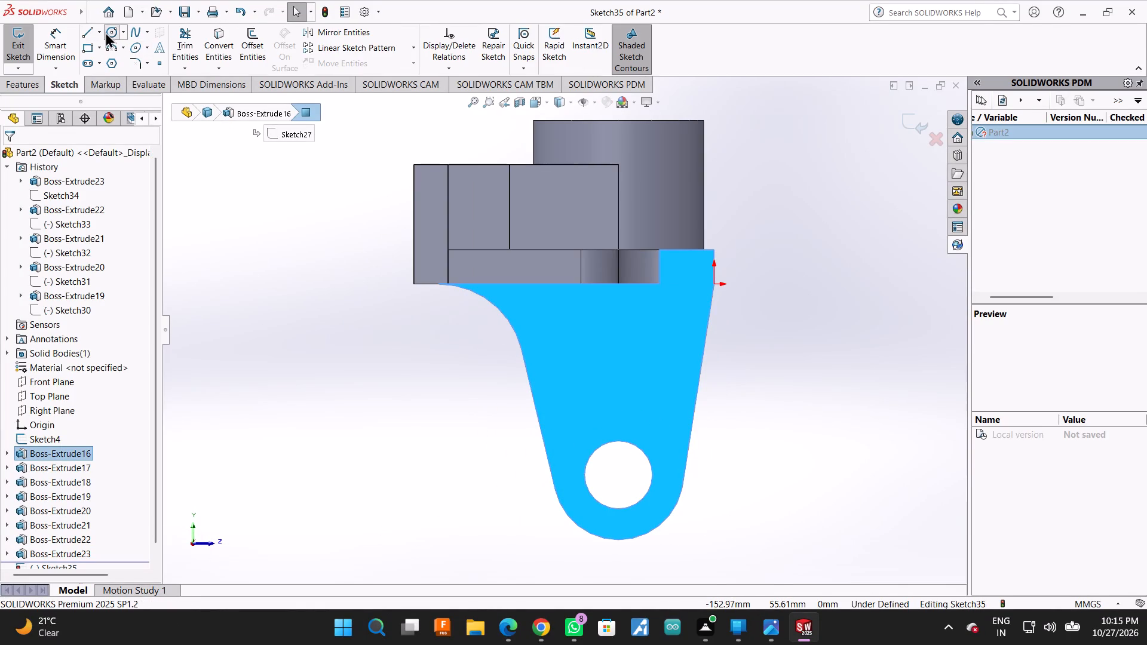
pyautogui.click(618, 475)
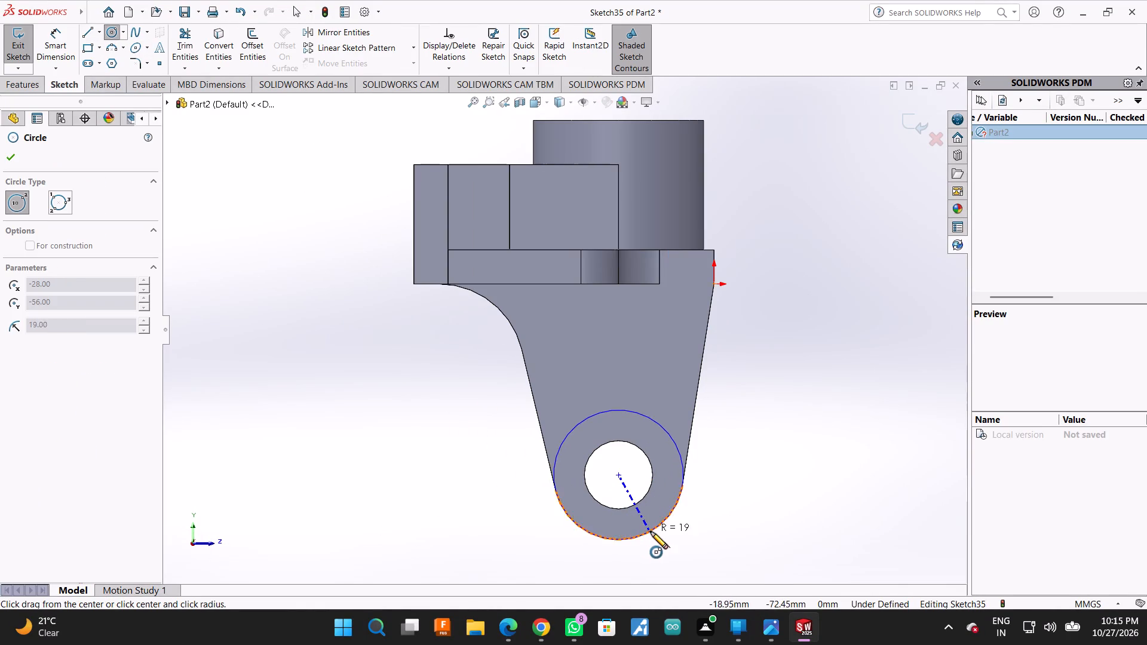
pyautogui.click(652, 532)
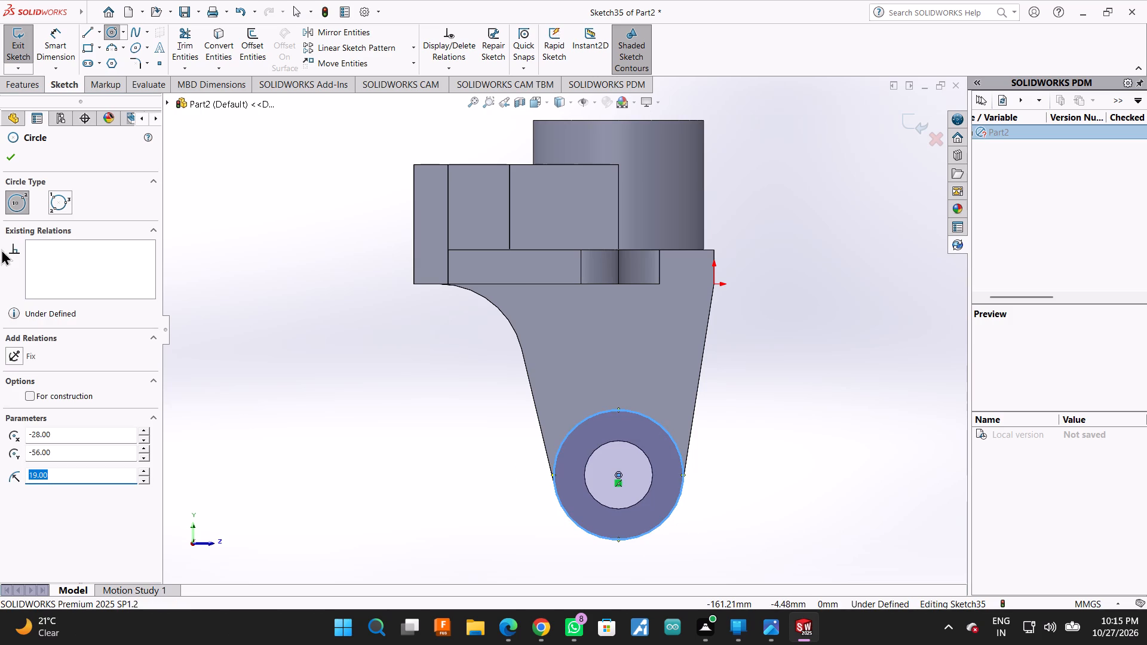
pyautogui.click(8, 161)
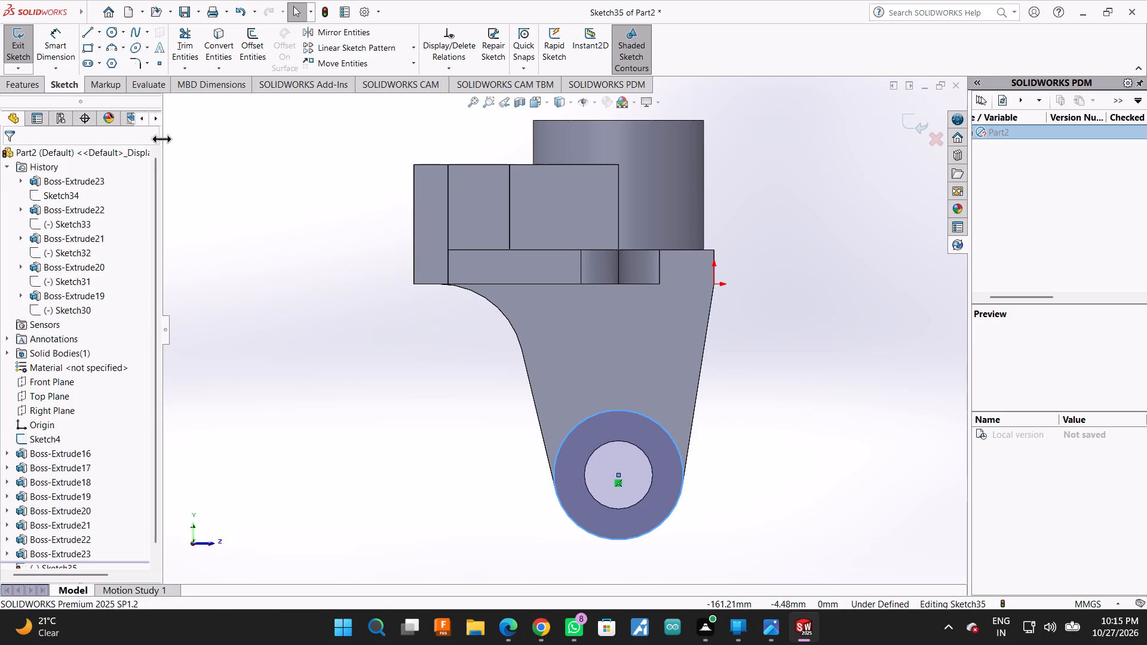
pyautogui.click(648, 459)
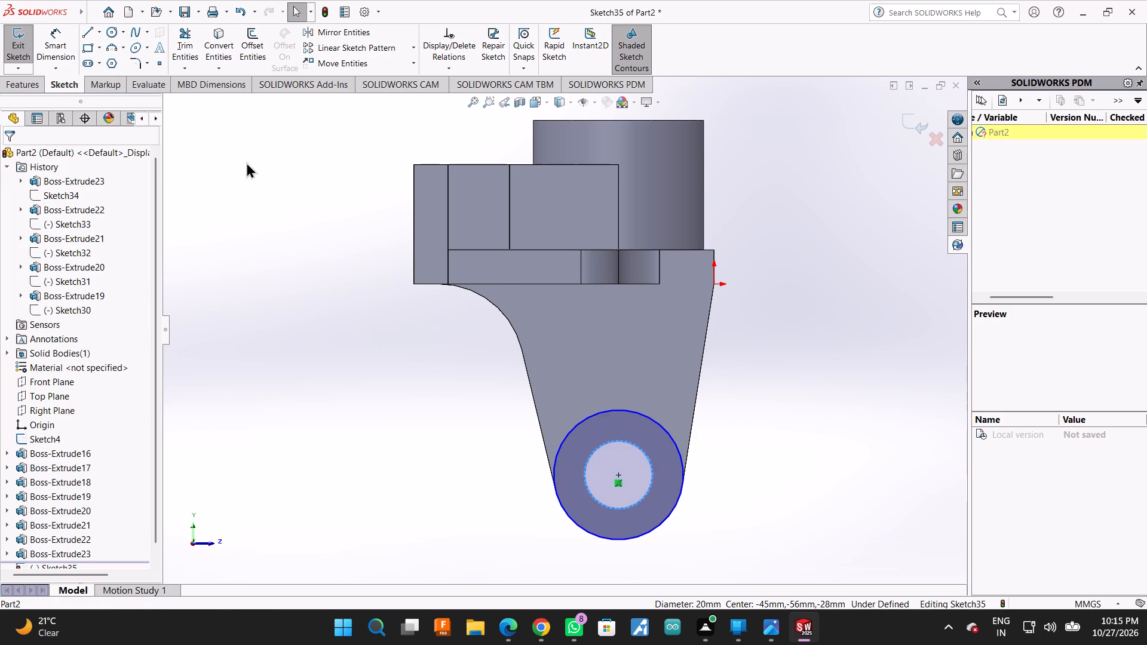
pyautogui.click(70, 84)
pyautogui.click(230, 41)
# Extrude the second ring profile as a 3 mm blind boss outward from the arm's outer face.
pyautogui.click(23, 91)
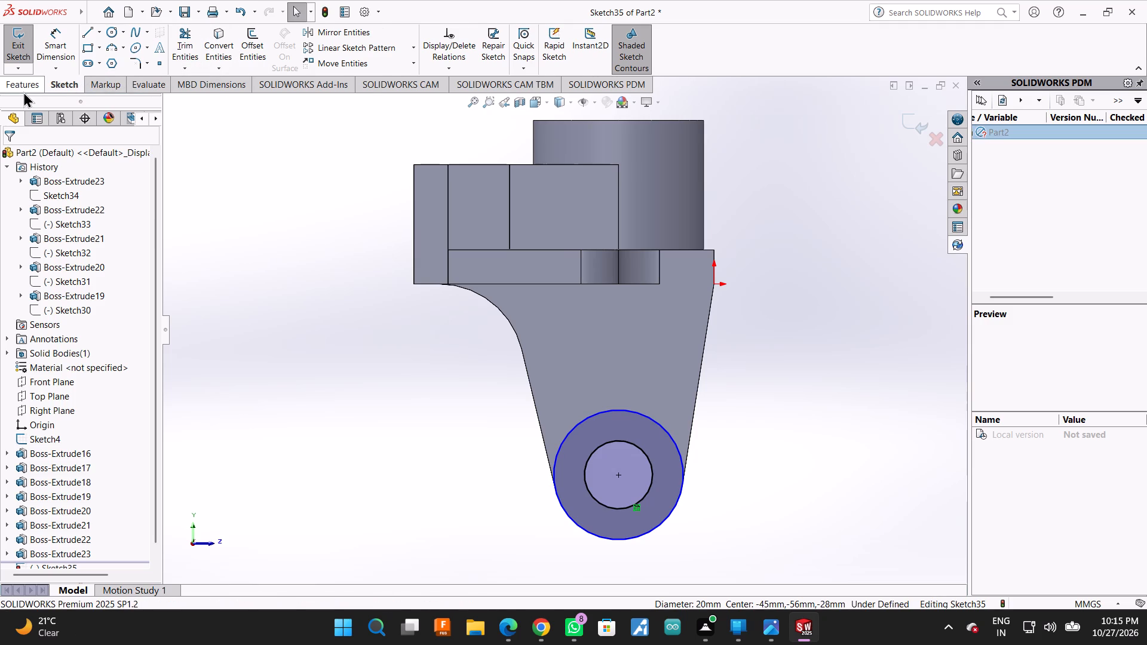
pyautogui.click(23, 50)
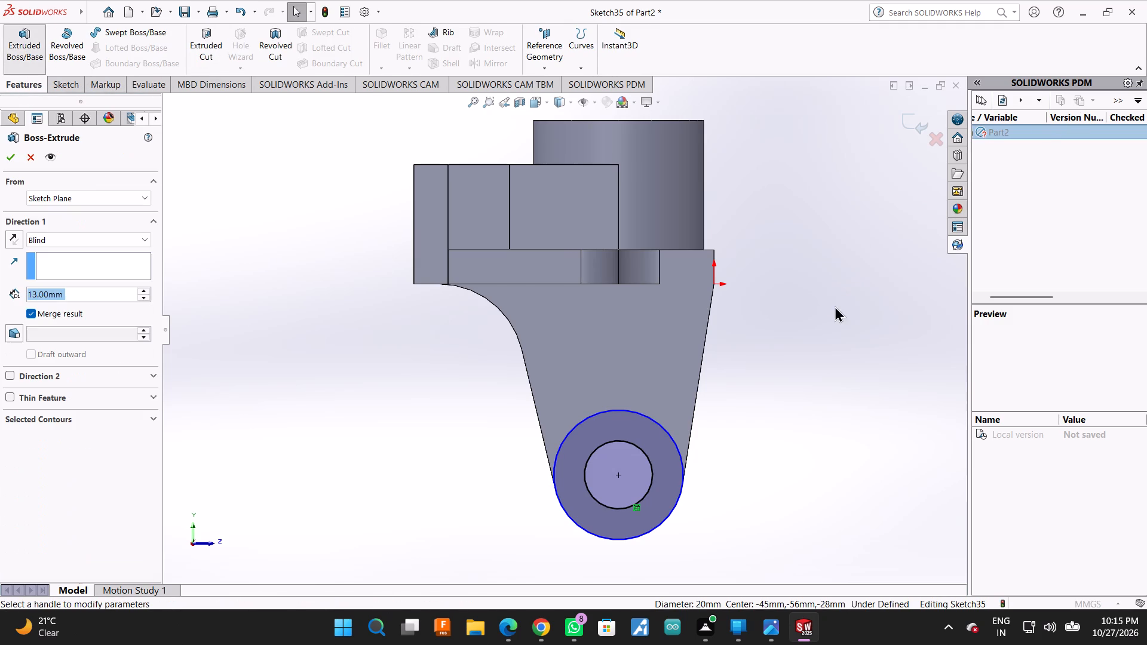
pyautogui.moveTo(818, 316); pyautogui.dragTo(782, 351, button='middle')
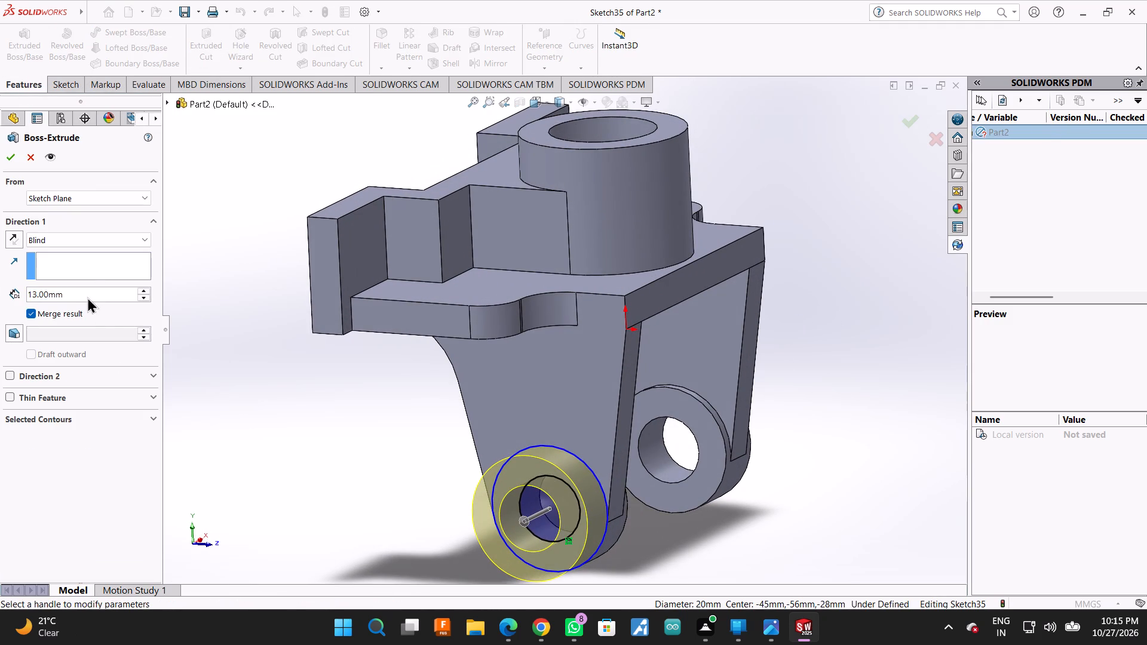
pyautogui.tripleClick(86, 293)
pyautogui.doubleClick(81, 290)
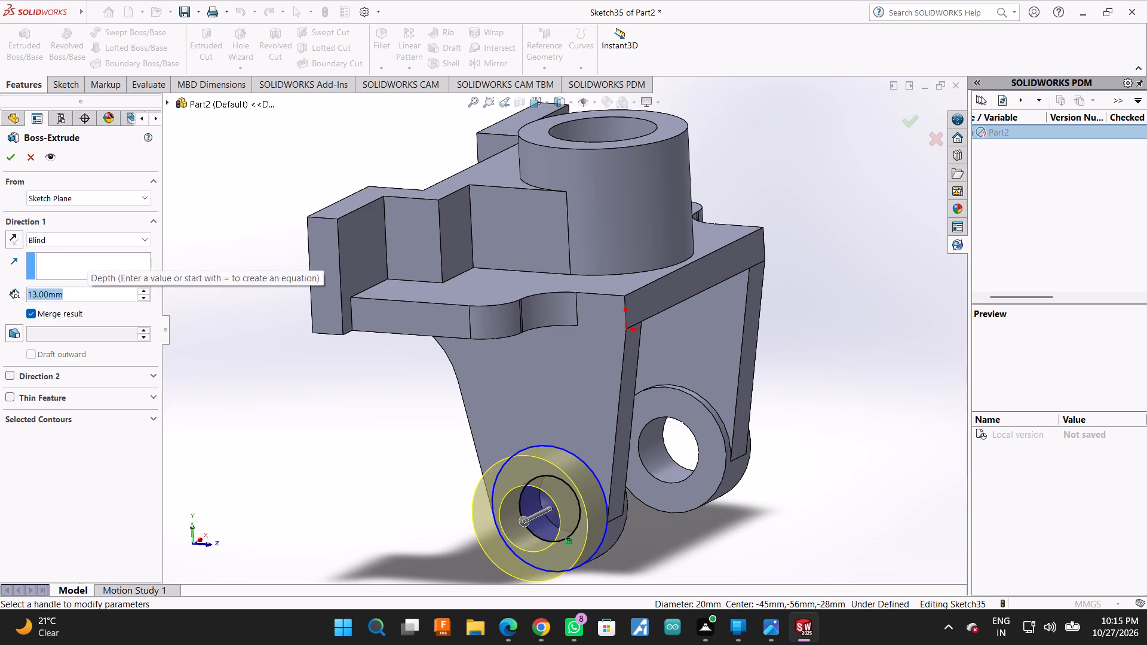
pyautogui.press('3')
pyautogui.press('Return')
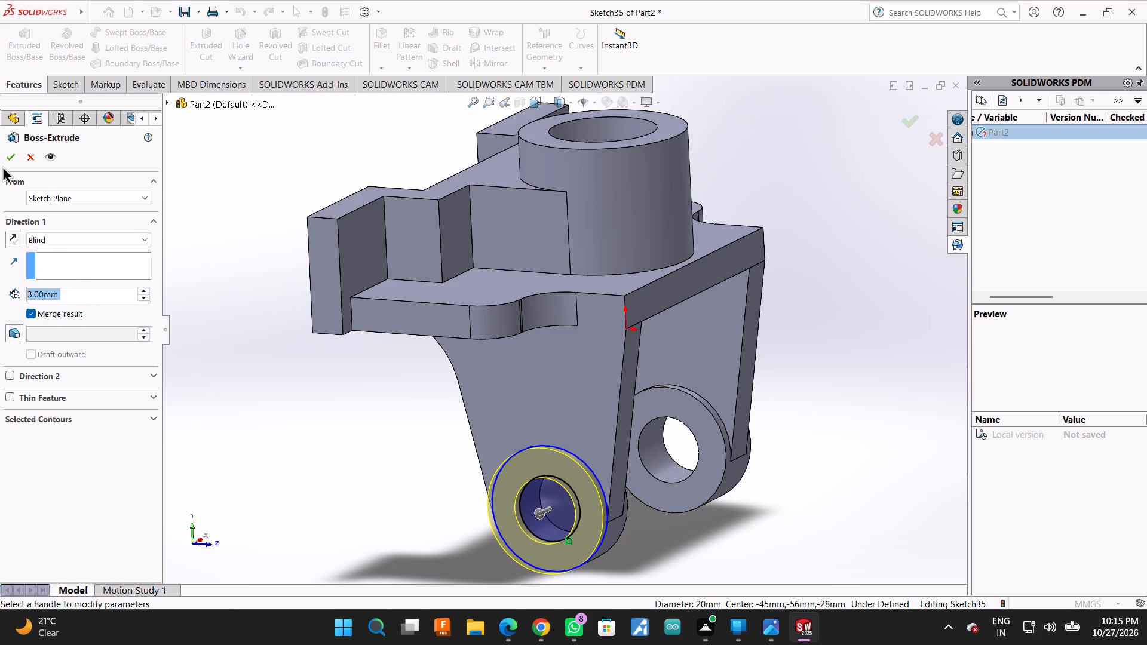
pyautogui.doubleClick(2, 163)
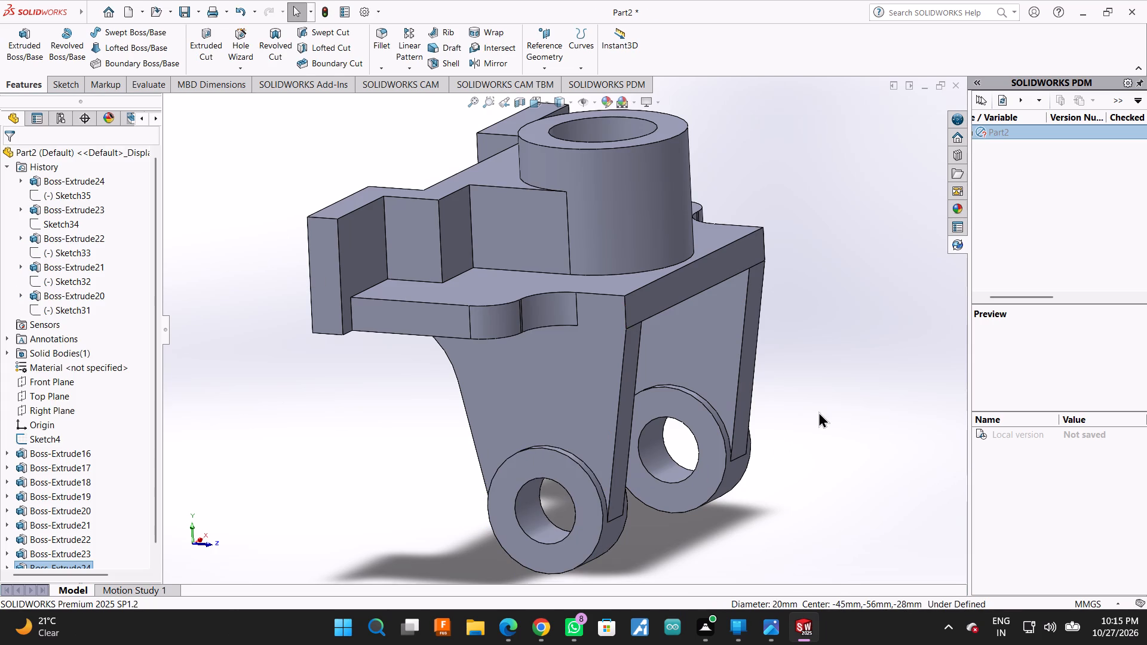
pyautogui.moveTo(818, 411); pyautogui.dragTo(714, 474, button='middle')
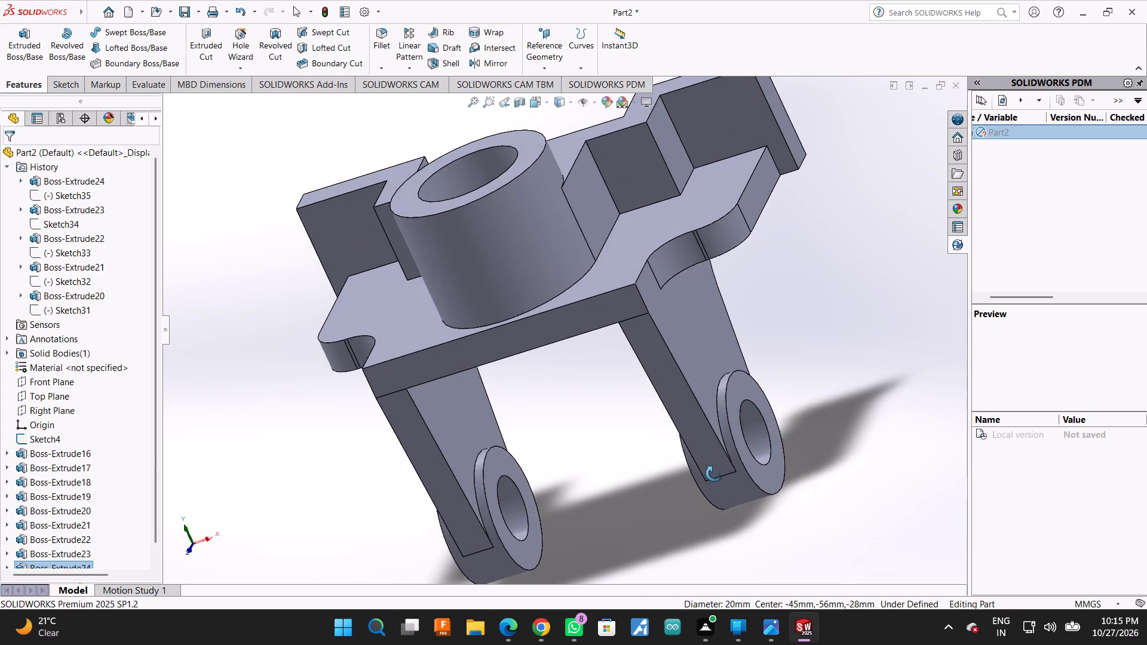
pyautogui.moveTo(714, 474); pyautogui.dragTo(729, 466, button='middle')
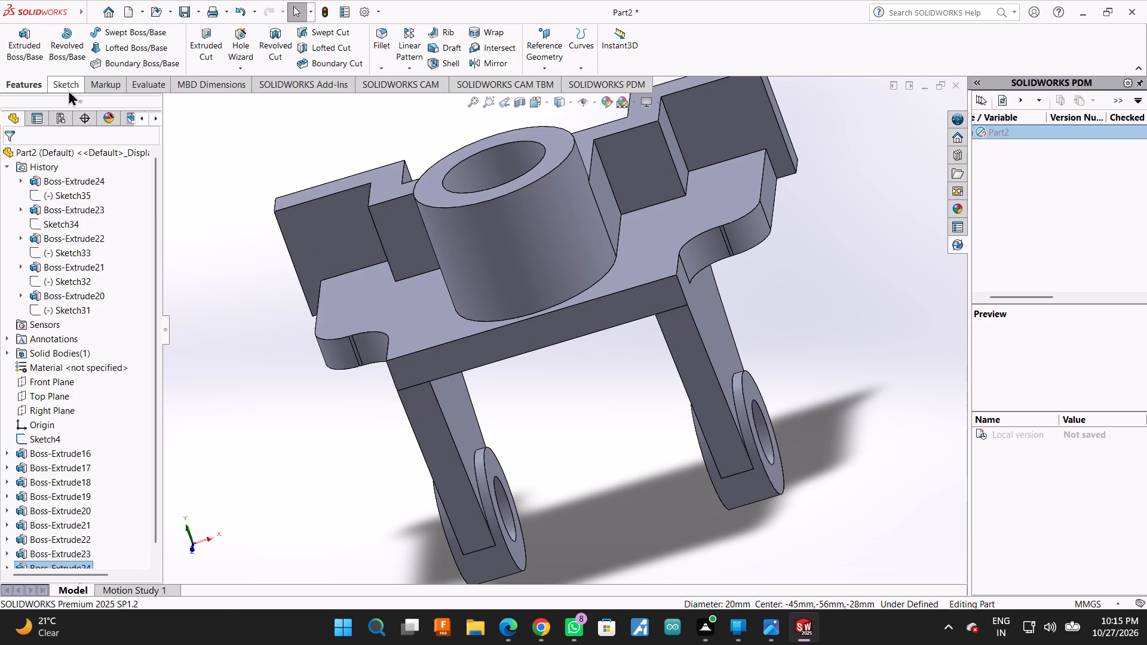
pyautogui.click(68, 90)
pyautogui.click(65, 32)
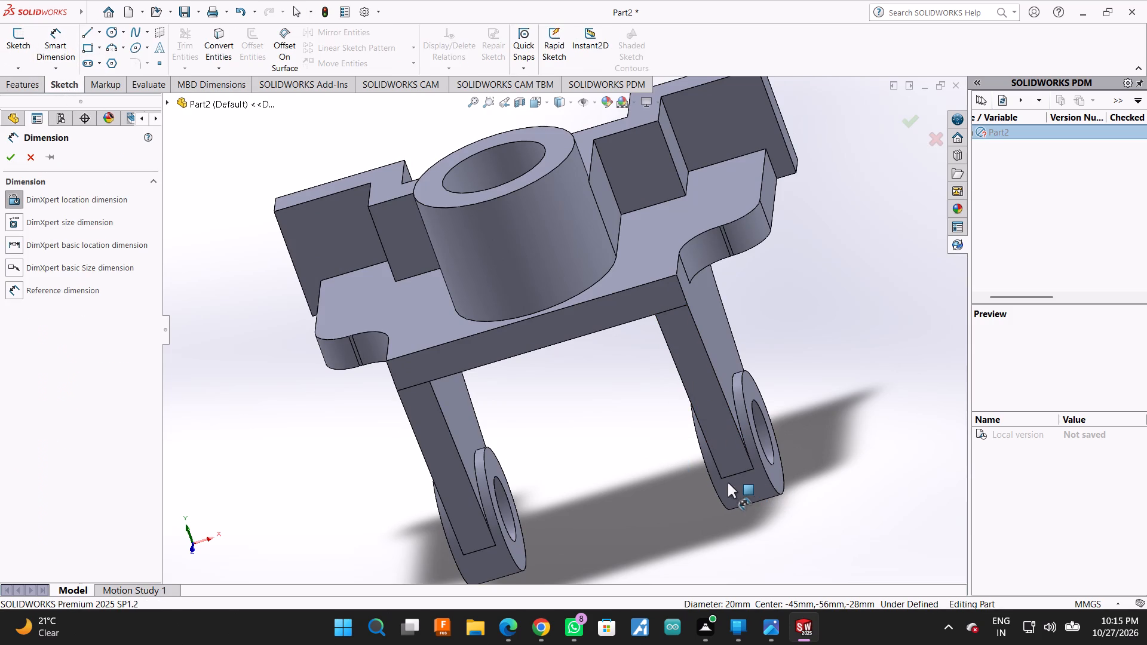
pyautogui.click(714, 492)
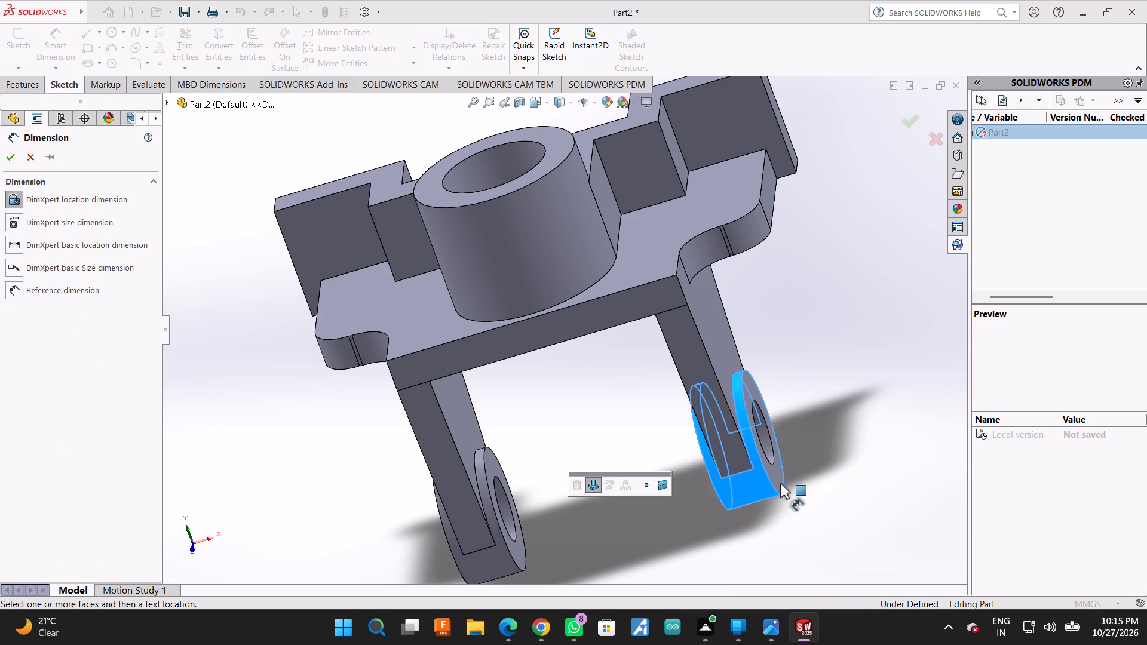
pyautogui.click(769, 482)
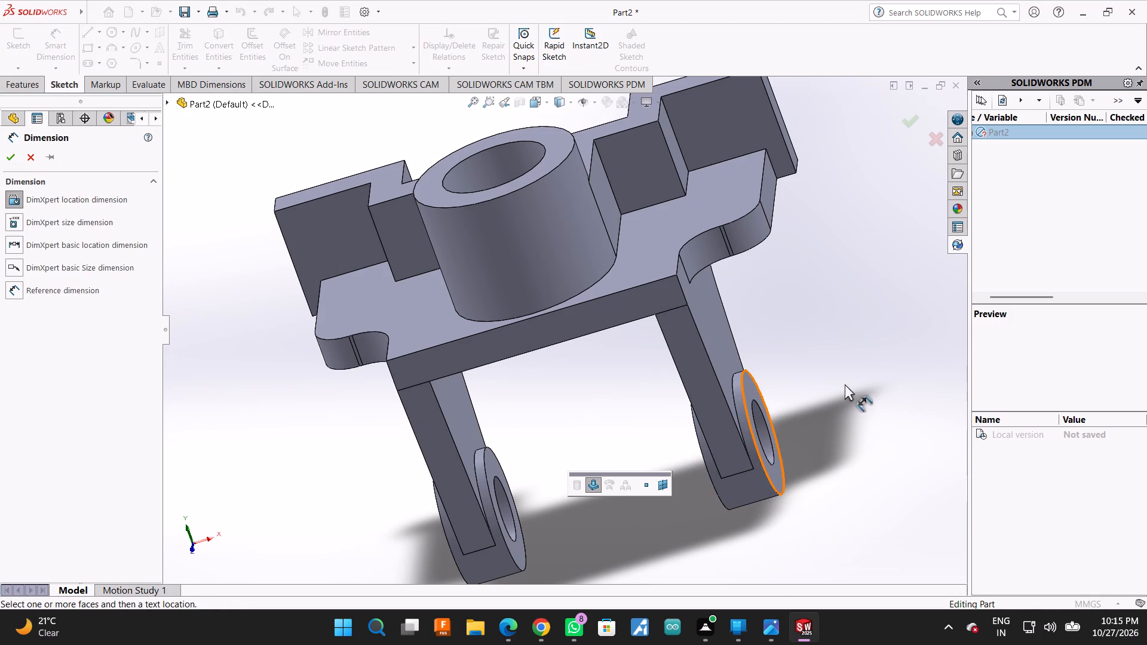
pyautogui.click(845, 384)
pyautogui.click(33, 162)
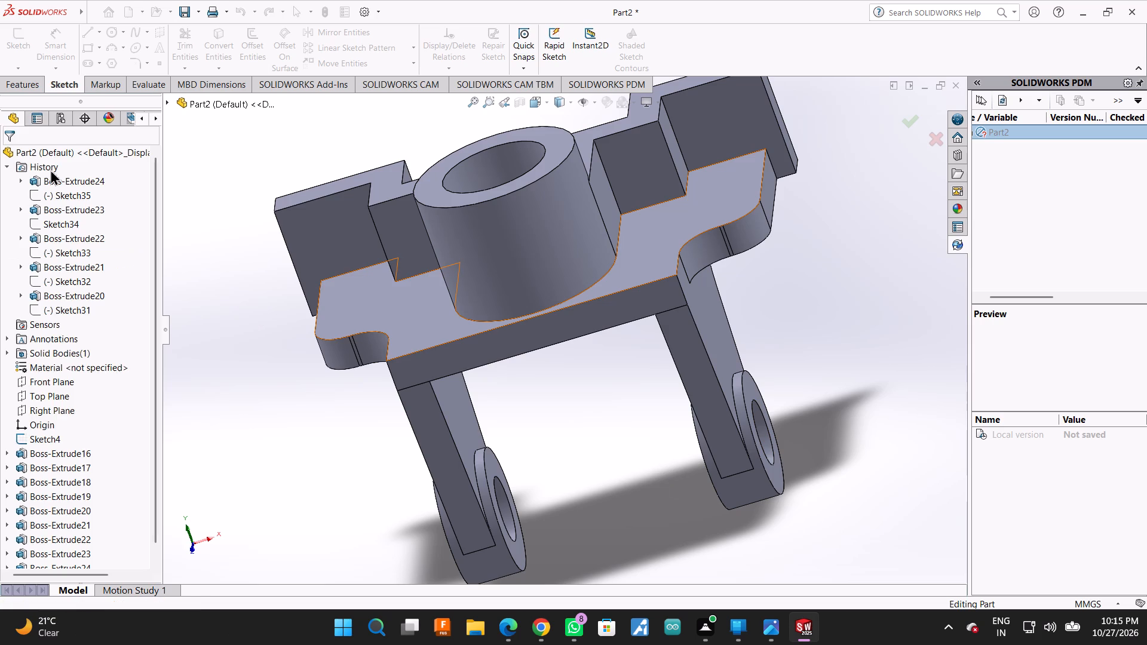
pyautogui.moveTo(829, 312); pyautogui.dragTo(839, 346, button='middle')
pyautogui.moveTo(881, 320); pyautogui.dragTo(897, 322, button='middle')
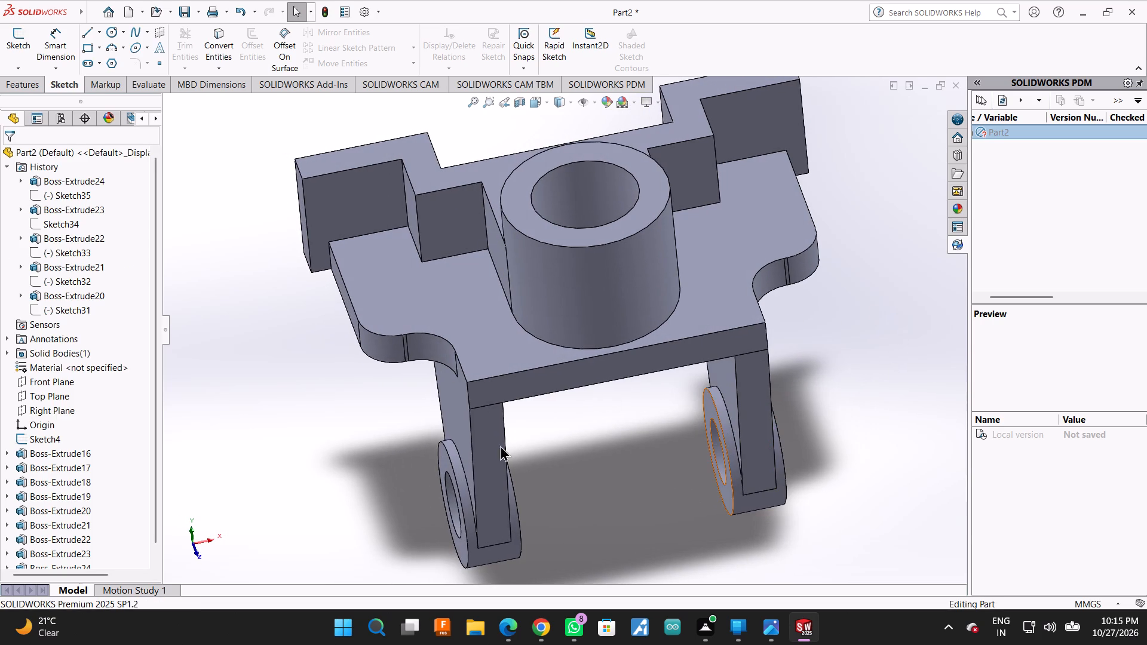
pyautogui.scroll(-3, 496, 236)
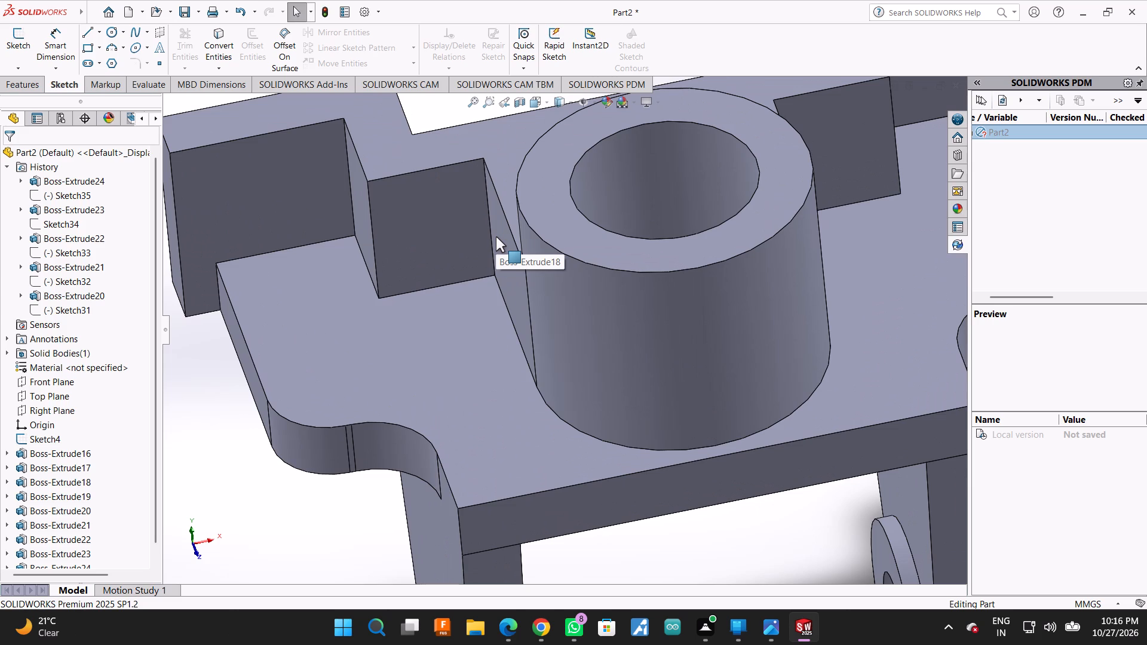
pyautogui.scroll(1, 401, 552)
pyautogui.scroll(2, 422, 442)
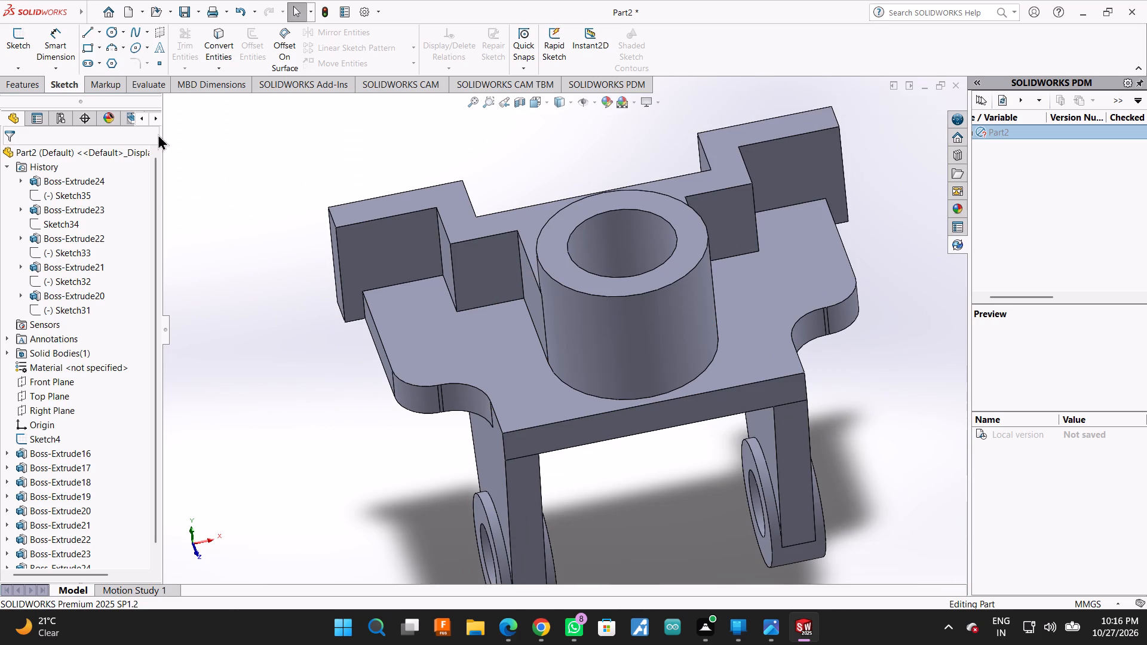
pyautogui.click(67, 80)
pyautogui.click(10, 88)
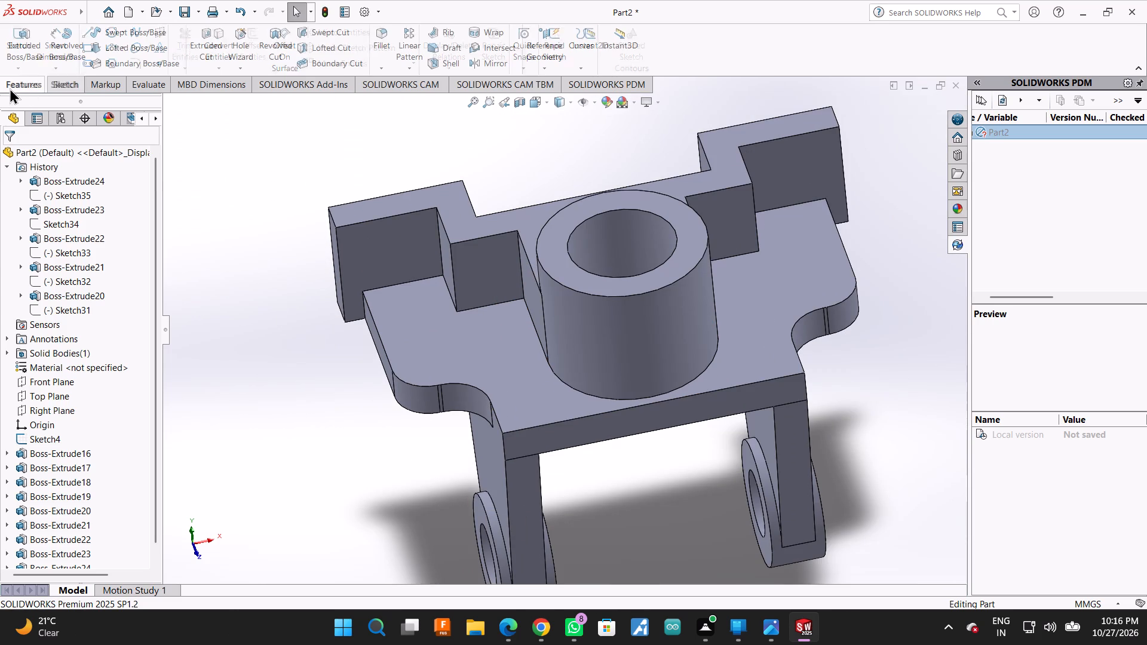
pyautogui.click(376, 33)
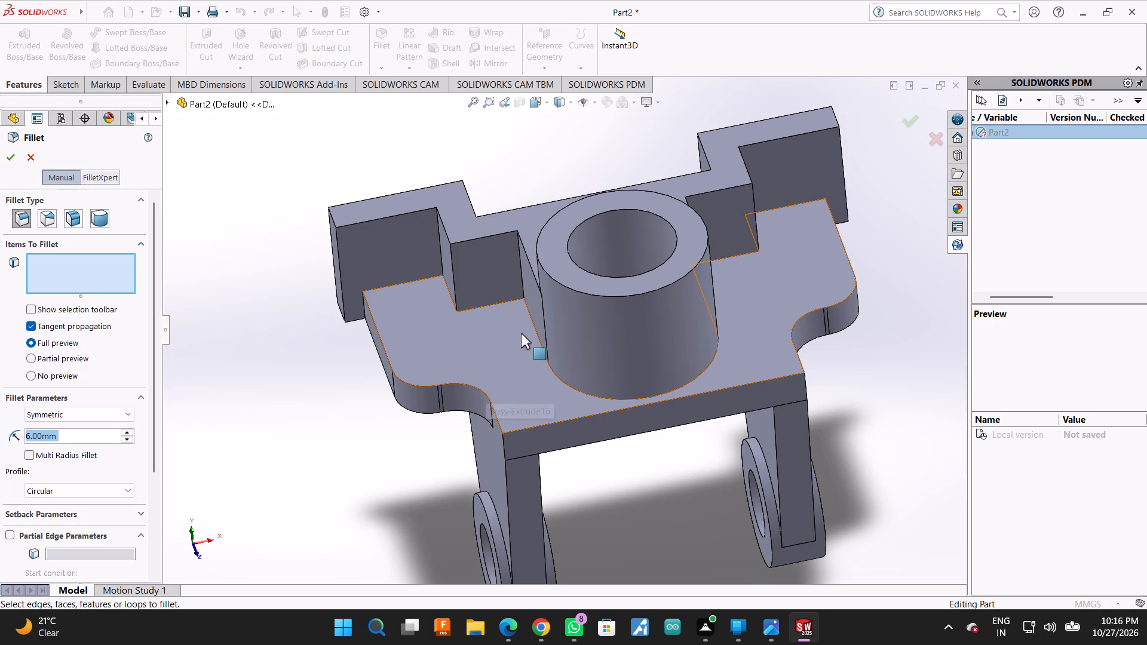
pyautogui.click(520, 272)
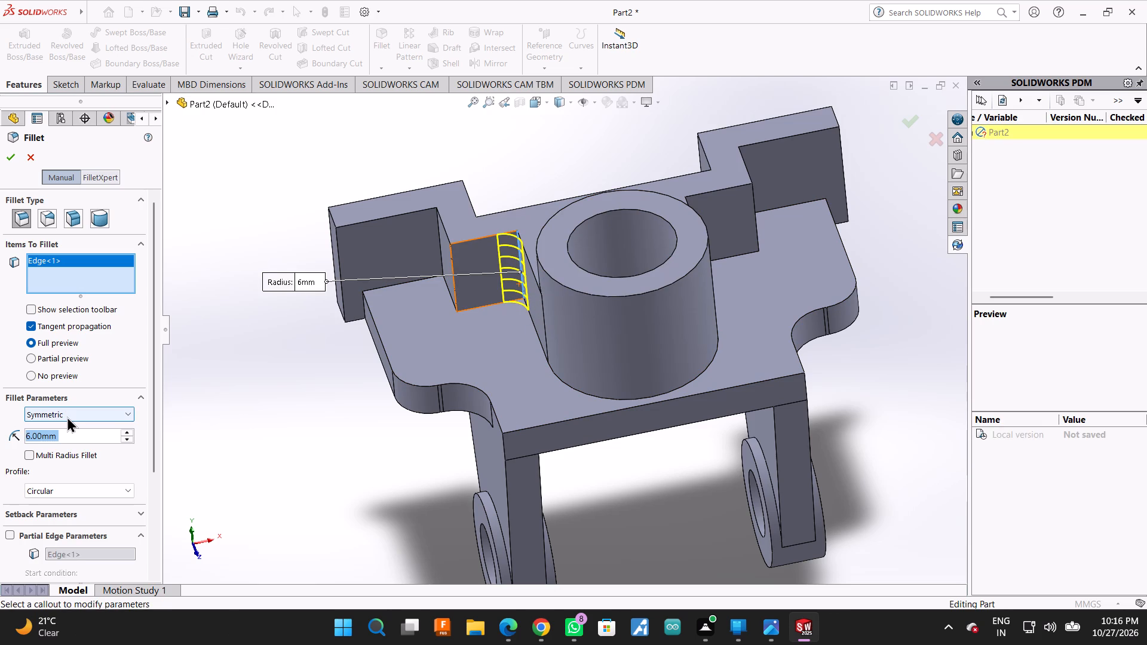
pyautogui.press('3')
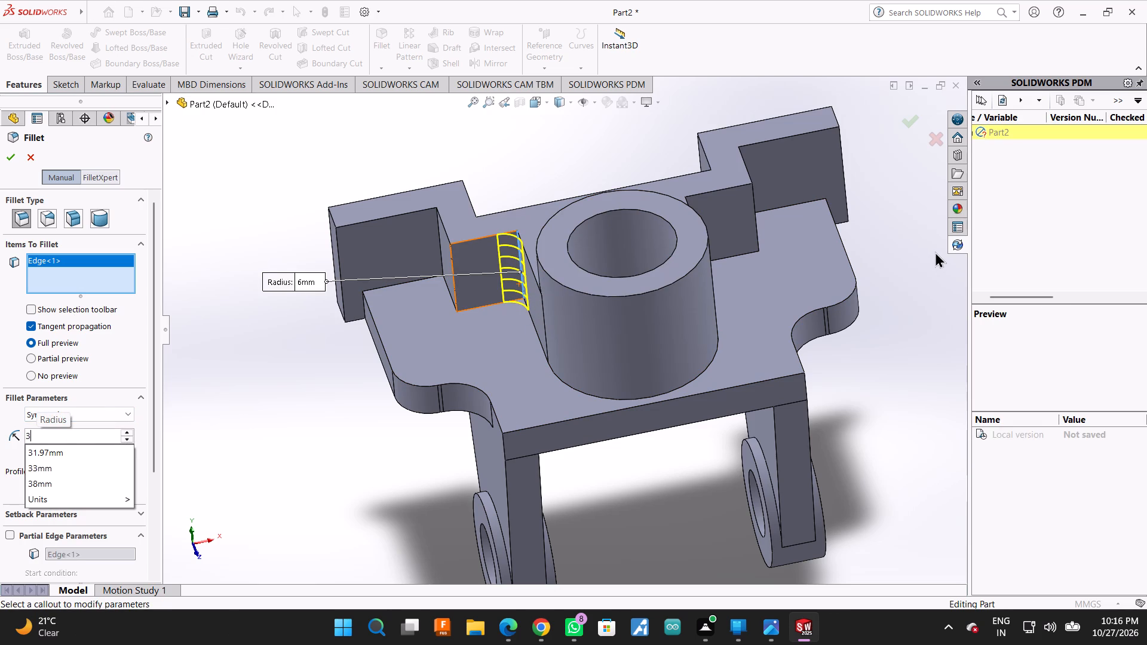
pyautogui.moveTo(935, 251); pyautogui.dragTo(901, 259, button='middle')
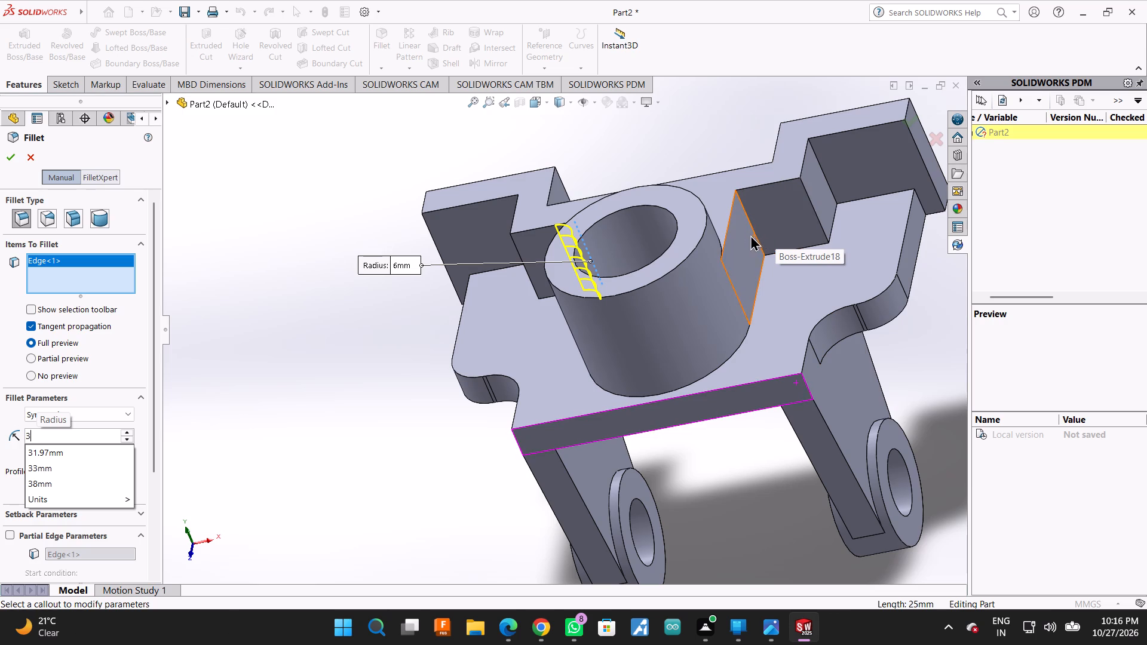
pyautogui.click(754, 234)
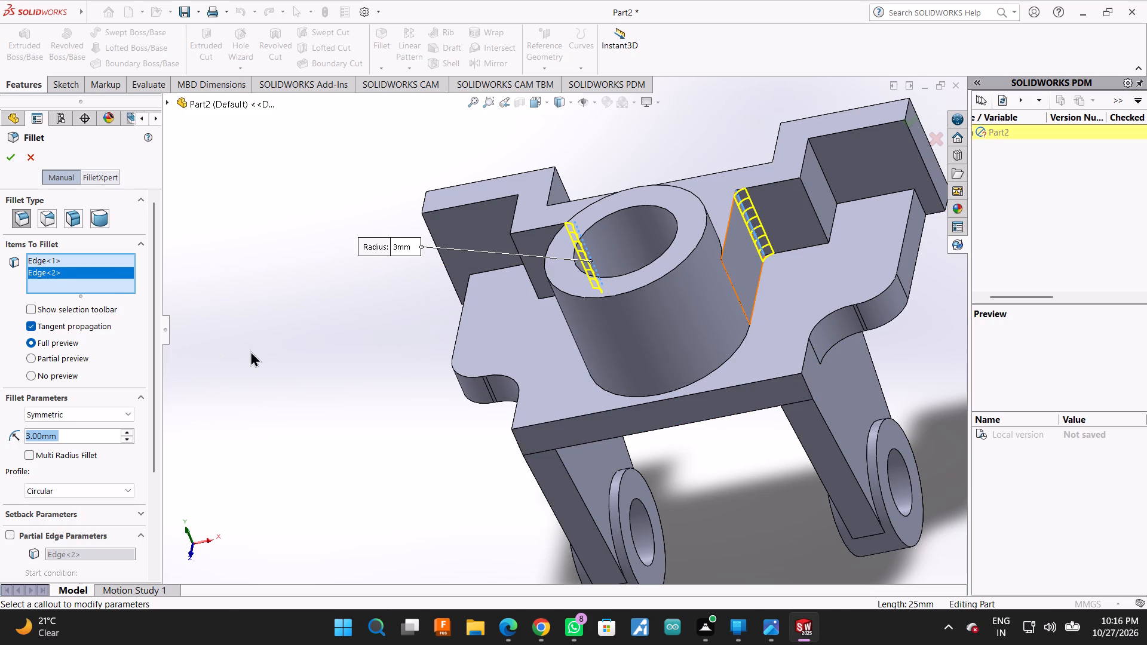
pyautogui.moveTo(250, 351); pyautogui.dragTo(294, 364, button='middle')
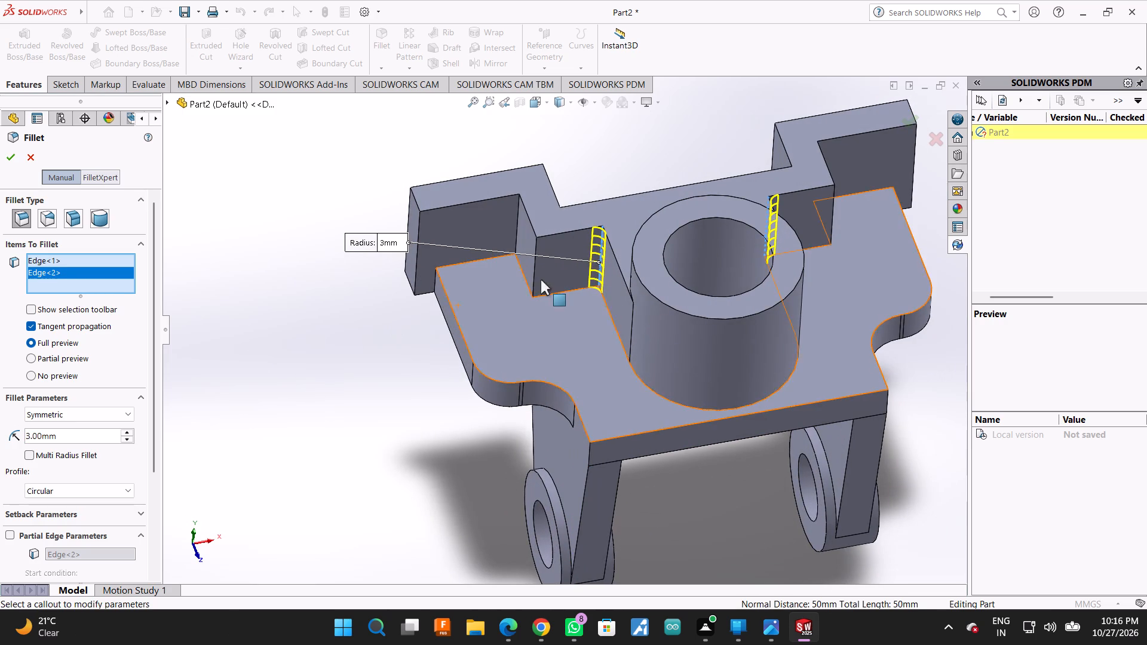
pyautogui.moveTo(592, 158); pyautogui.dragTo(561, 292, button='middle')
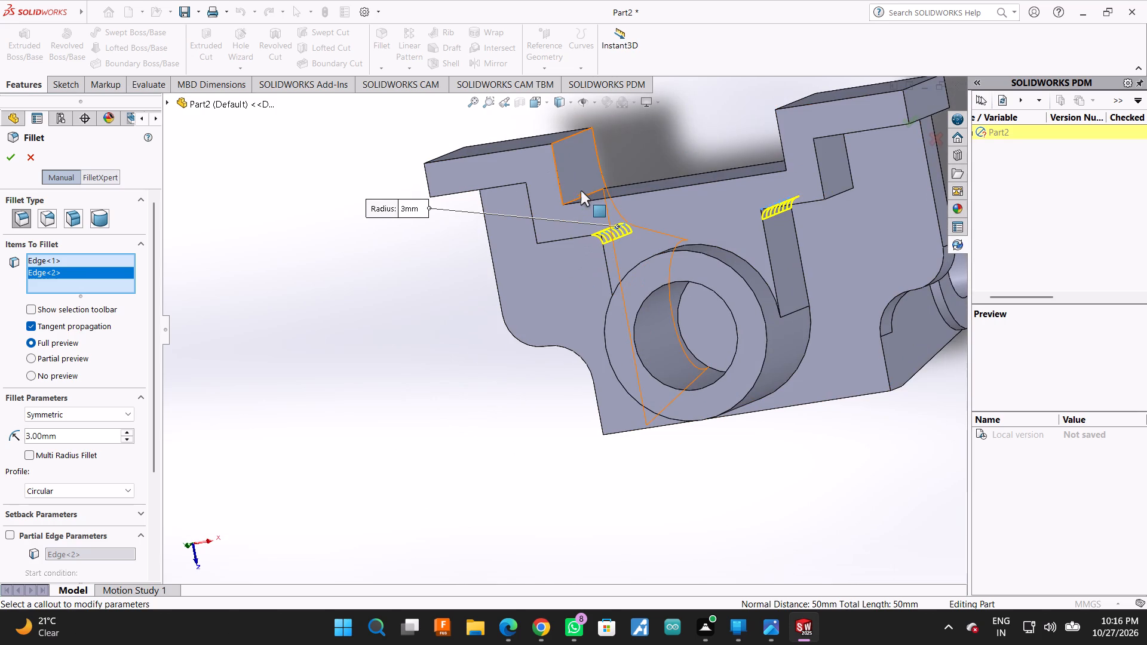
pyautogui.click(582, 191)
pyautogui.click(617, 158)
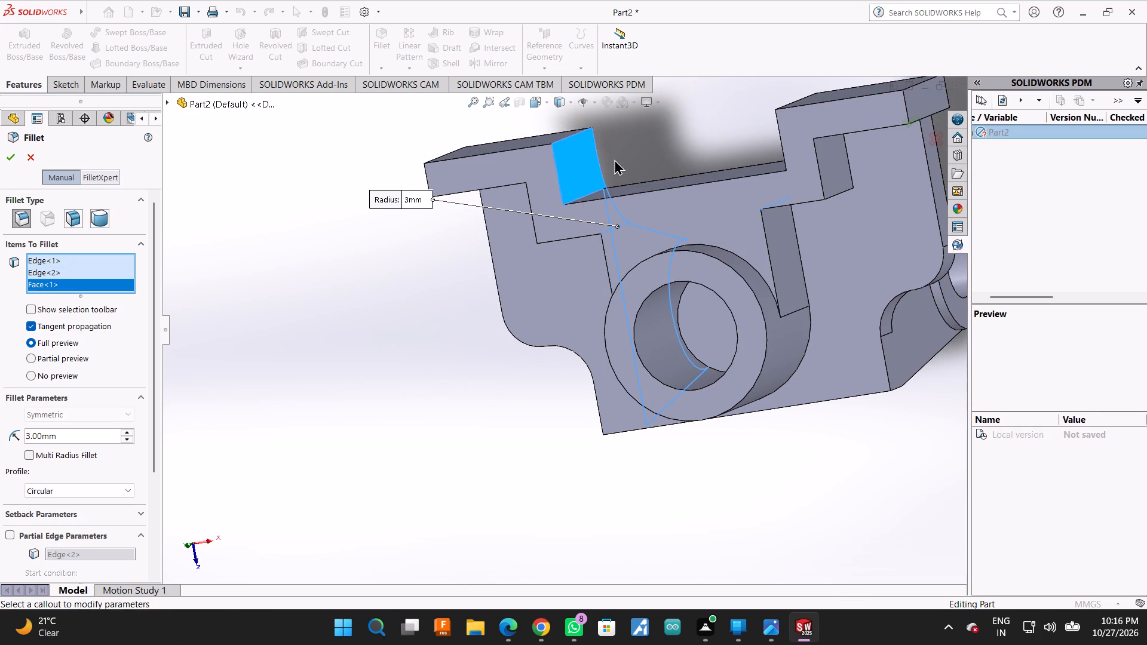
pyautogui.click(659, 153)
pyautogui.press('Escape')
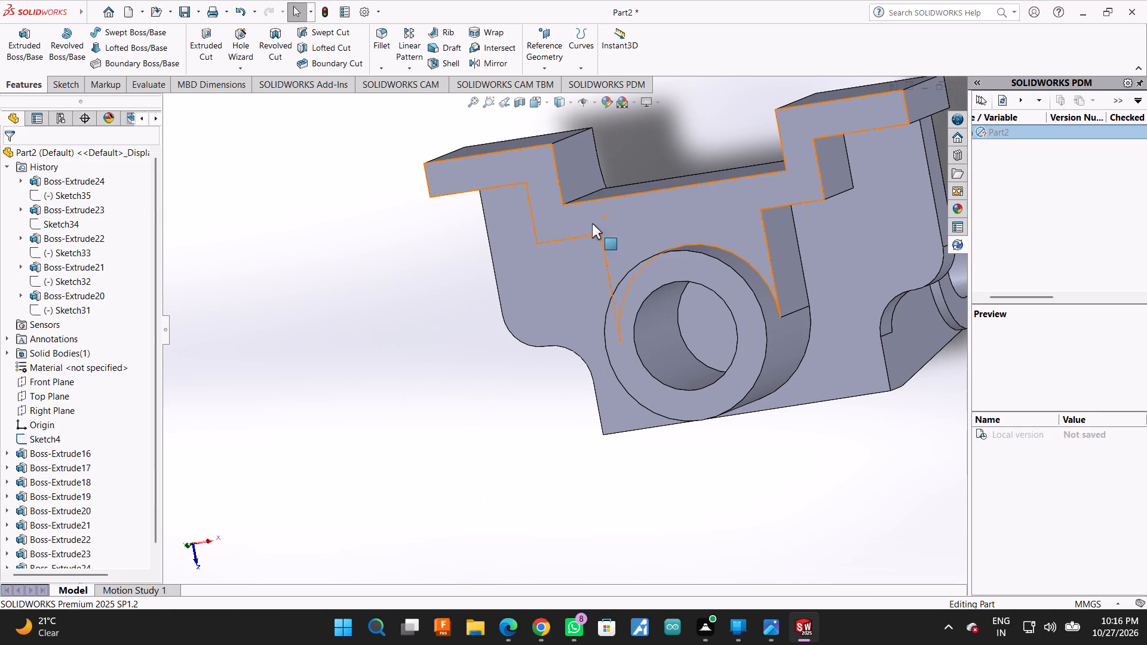
# Start a 3 mm symmetric fillet on the two outer step corner edges either side of the central cylindrical boss.
pyautogui.moveTo(407, 371); pyautogui.dragTo(479, 216, button='middle')
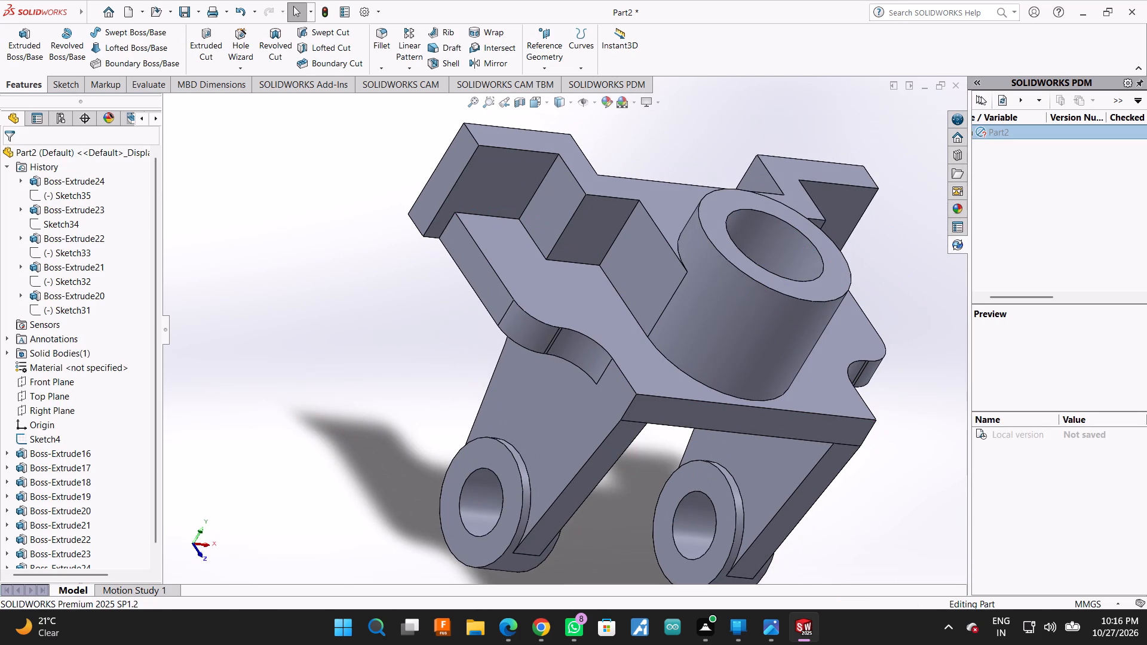
pyautogui.click(51, 87)
pyautogui.click(32, 81)
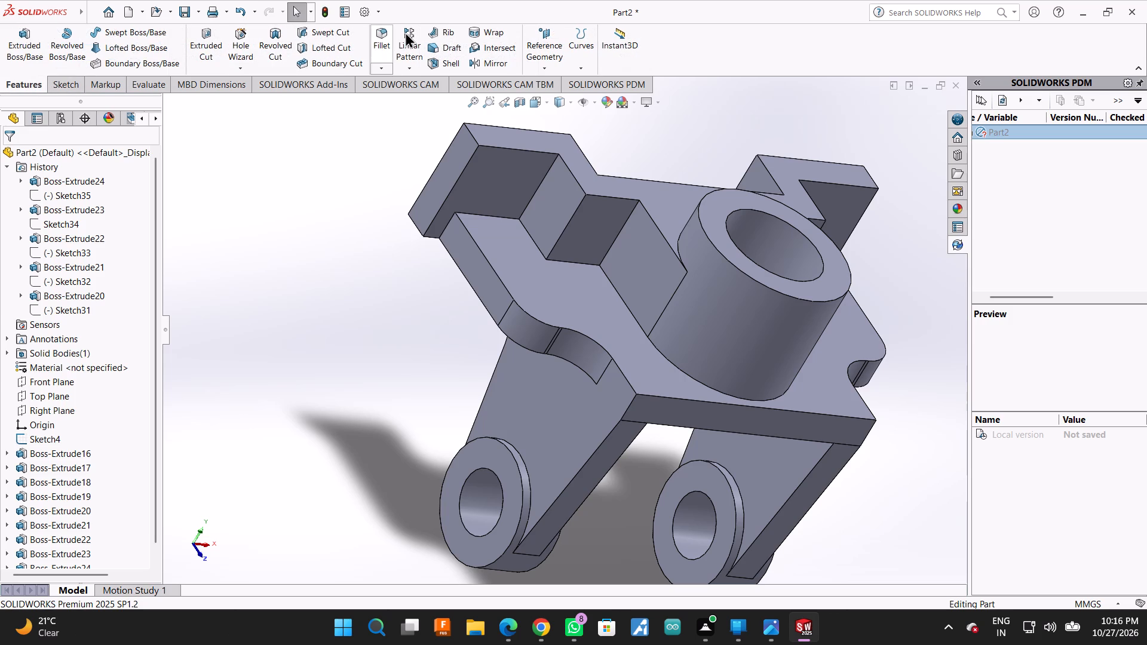
pyautogui.click(384, 29)
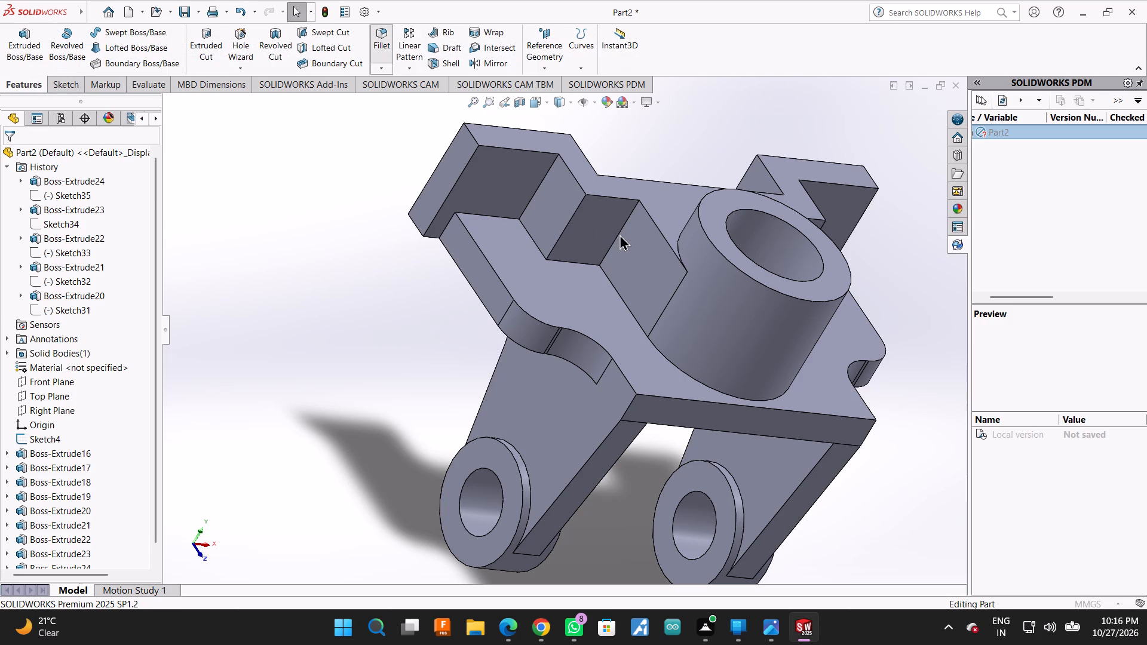
pyautogui.click(622, 229)
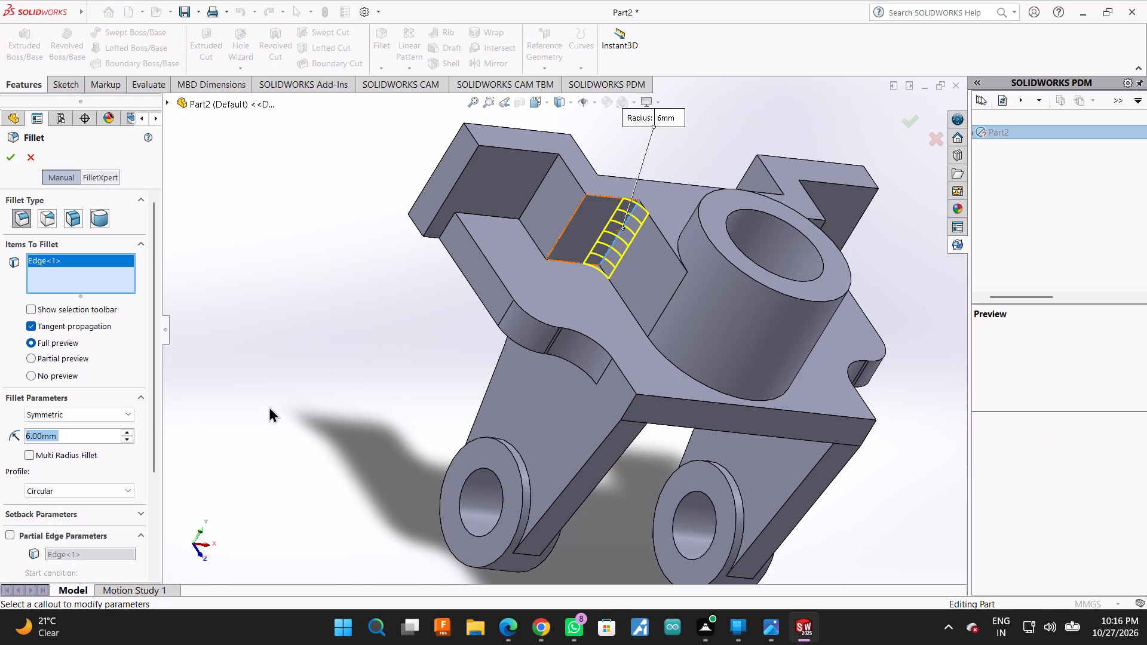
pyautogui.press('3')
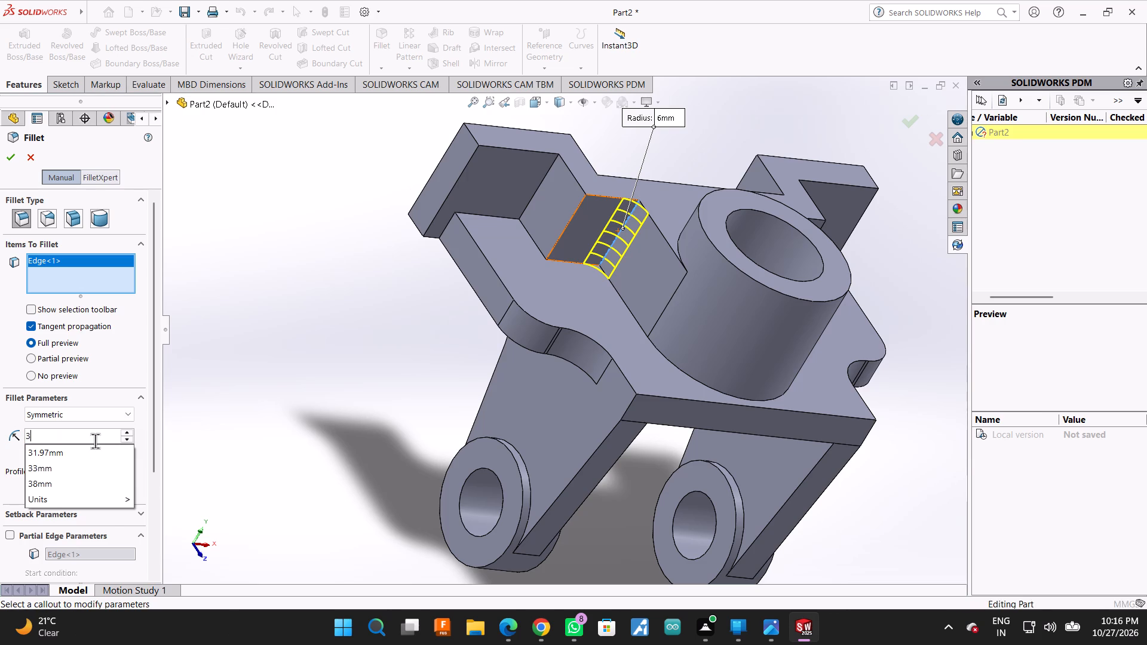
pyautogui.press('Return')
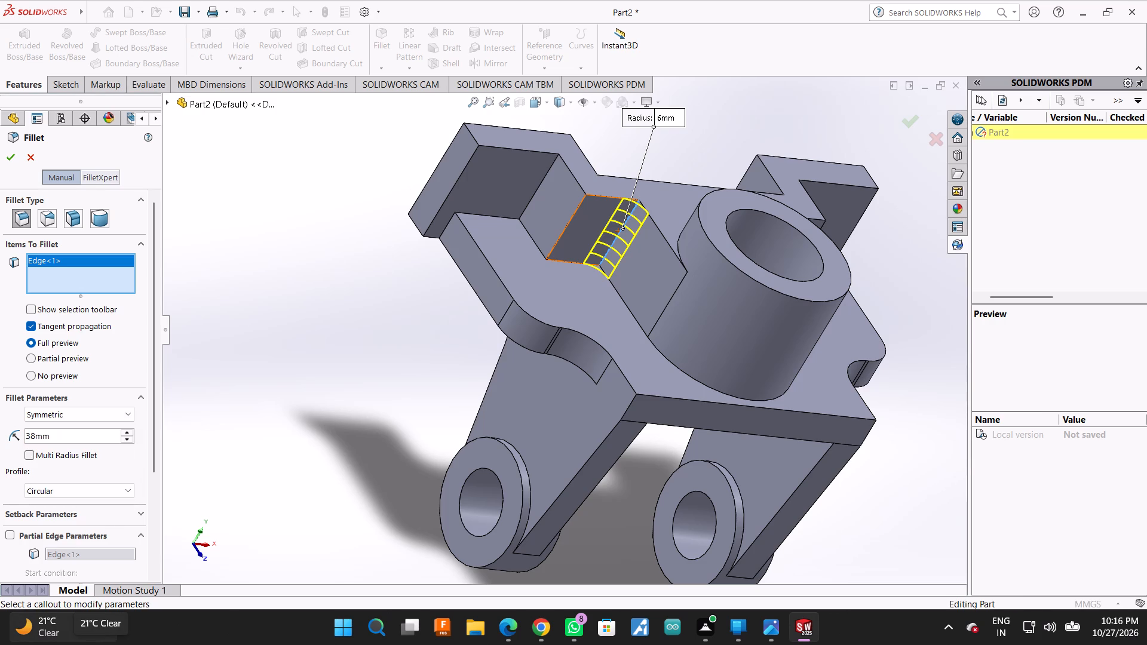
pyautogui.press('BackSpace')
pyautogui.press('BackSpace')
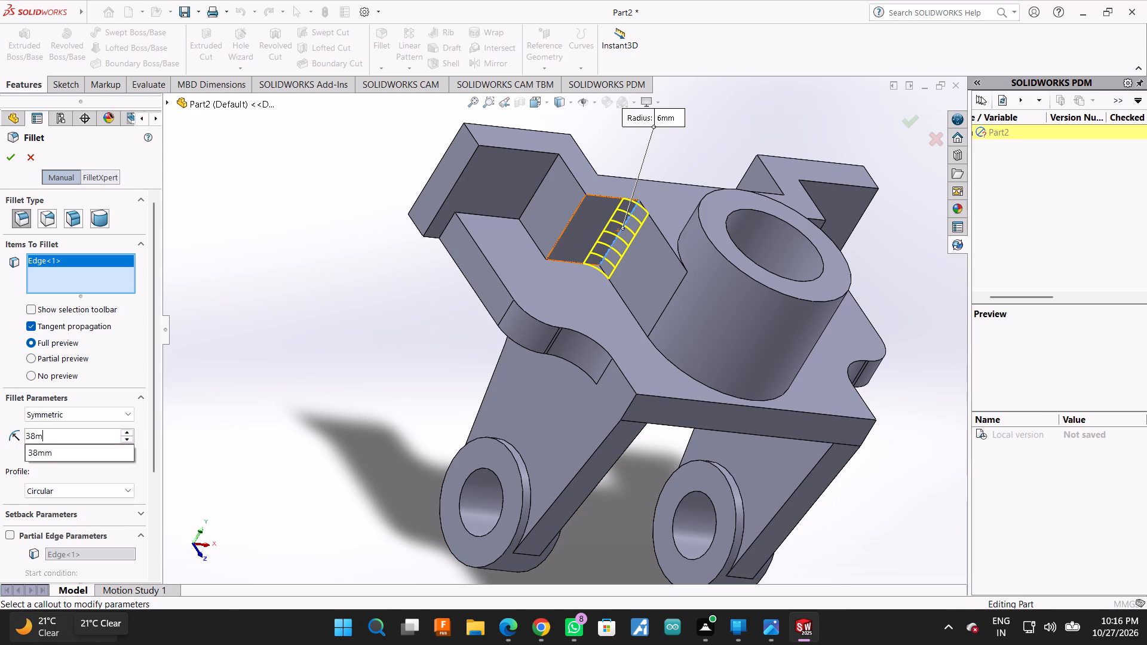
pyautogui.press('BackSpace')
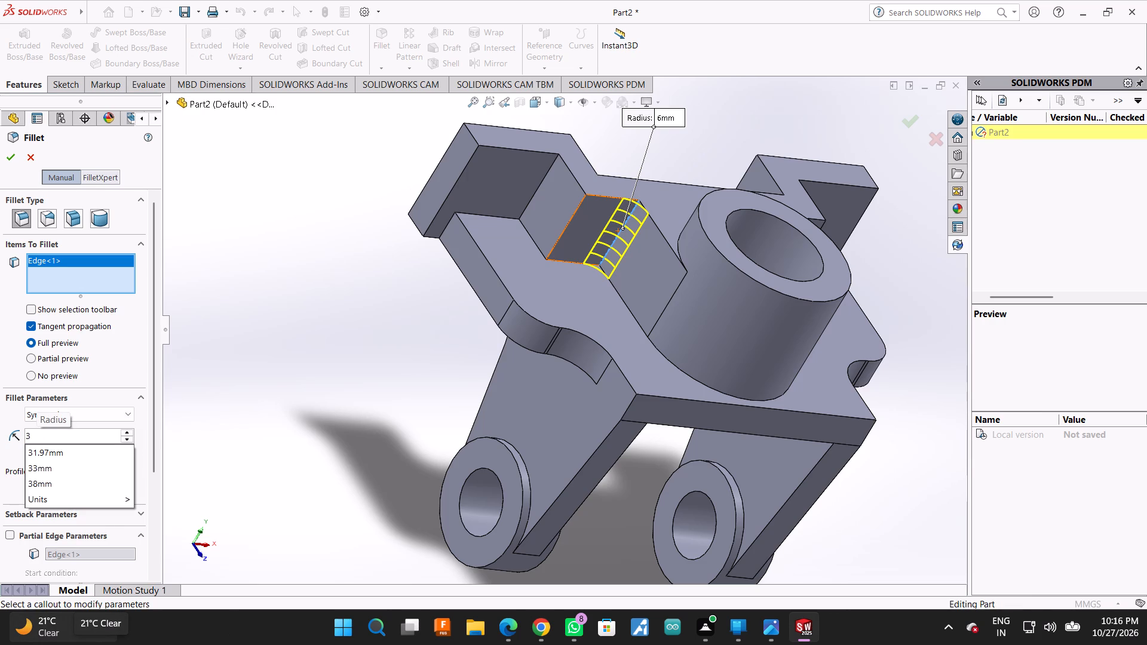
pyautogui.press('Return')
pyautogui.scroll(1, 787, 629)
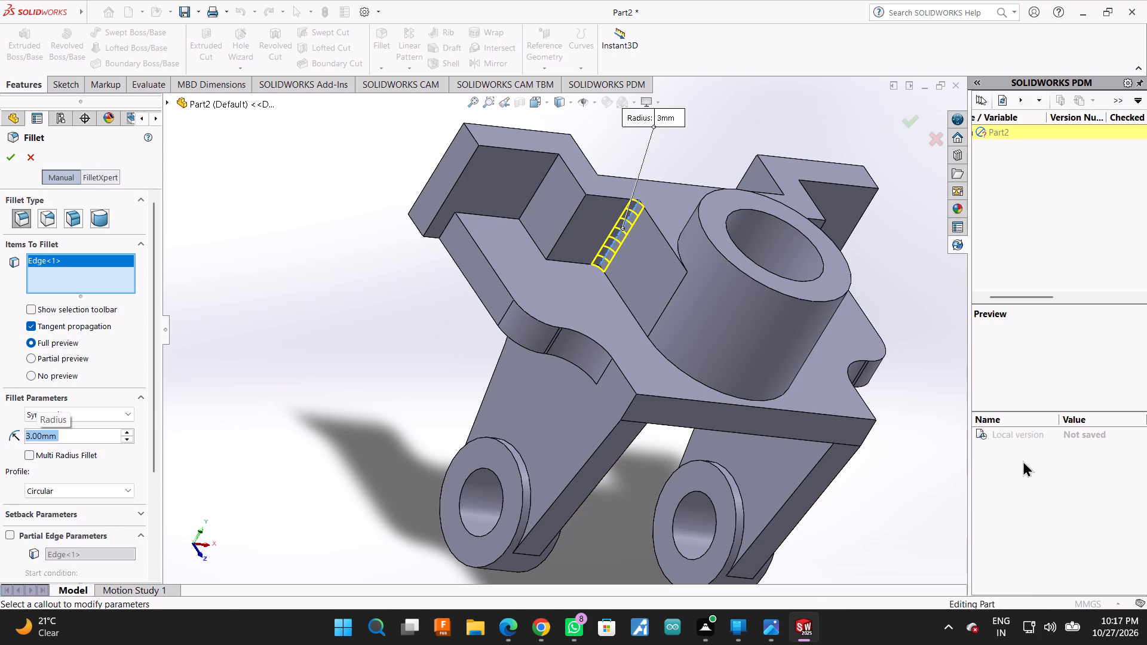
pyautogui.scroll(1, 904, 479)
pyautogui.moveTo(902, 451); pyautogui.dragTo(850, 459, button='middle')
pyautogui.moveTo(855, 451); pyautogui.dragTo(844, 444, button='middle')
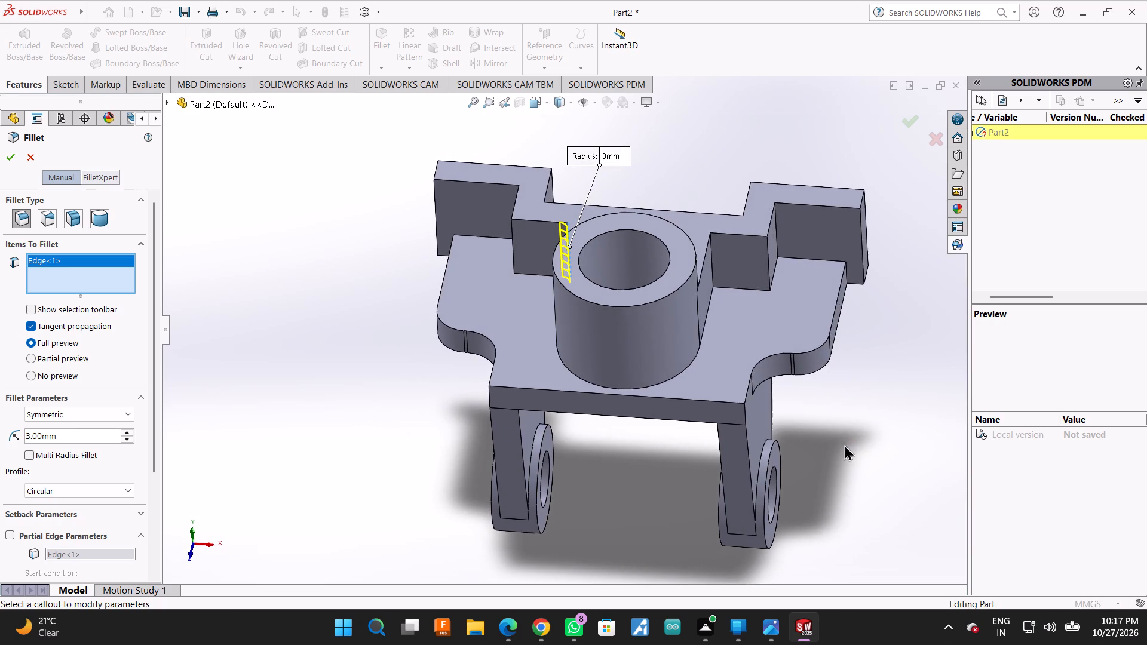
pyautogui.click(711, 264)
# Add the two inner corner edges of the back wall's recess to the 3 mm fillet and complete it.
pyautogui.scroll(1, 753, 318)
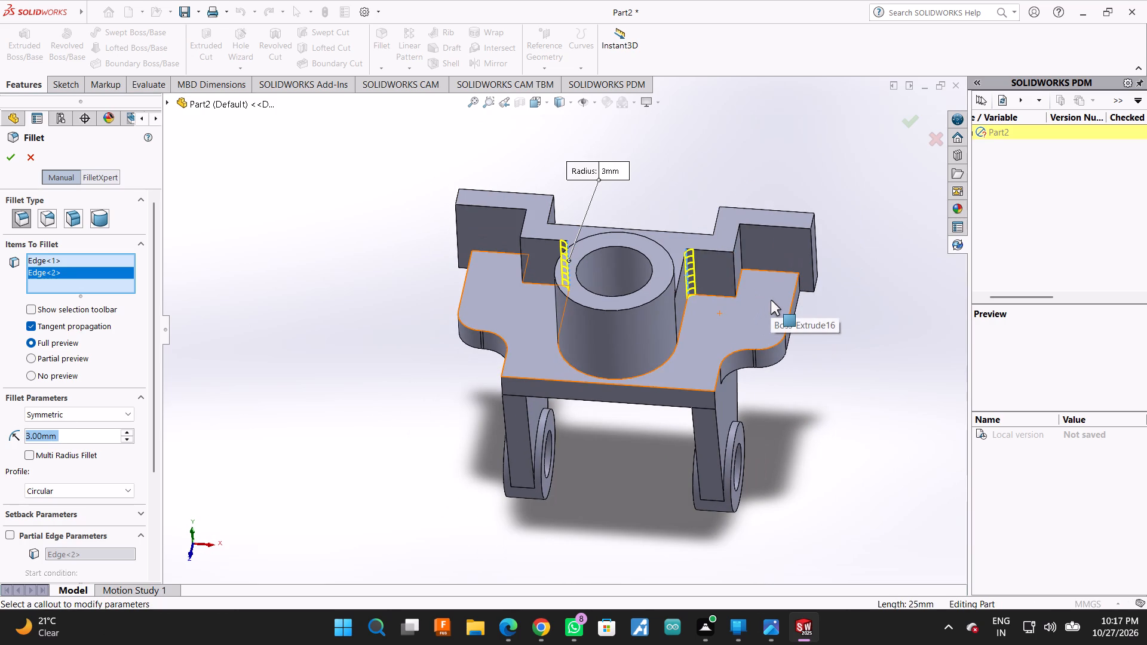
pyautogui.moveTo(684, 152); pyautogui.dragTo(672, 223, button='middle')
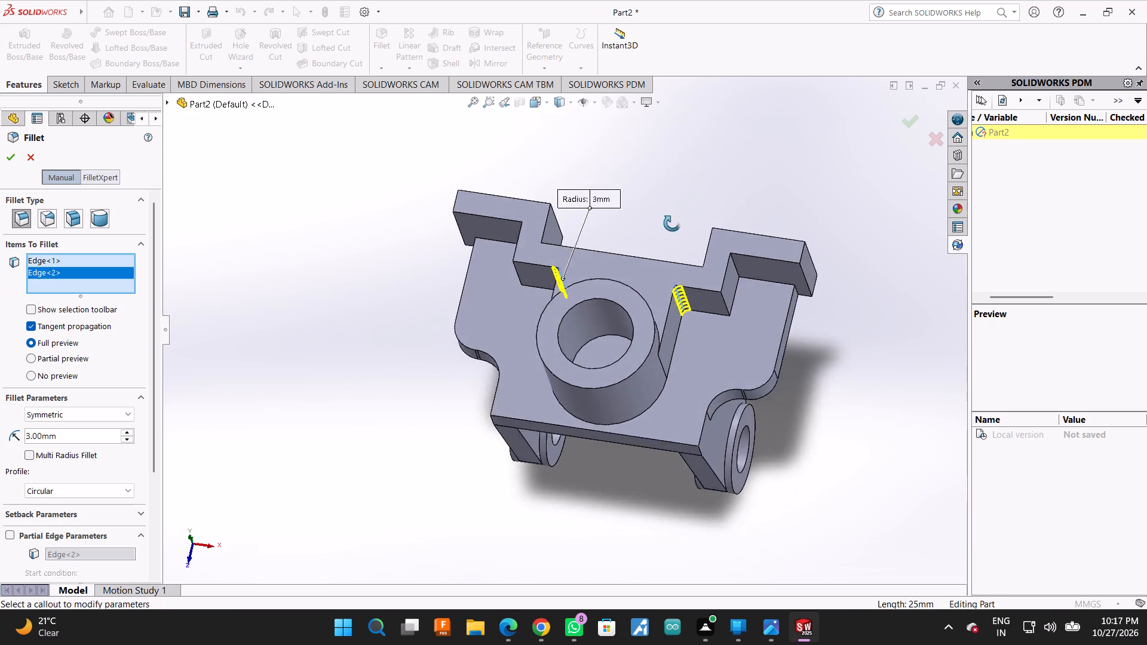
pyautogui.moveTo(672, 223); pyautogui.dragTo(642, 306, button='middle')
pyautogui.scroll(-6, 572, 266)
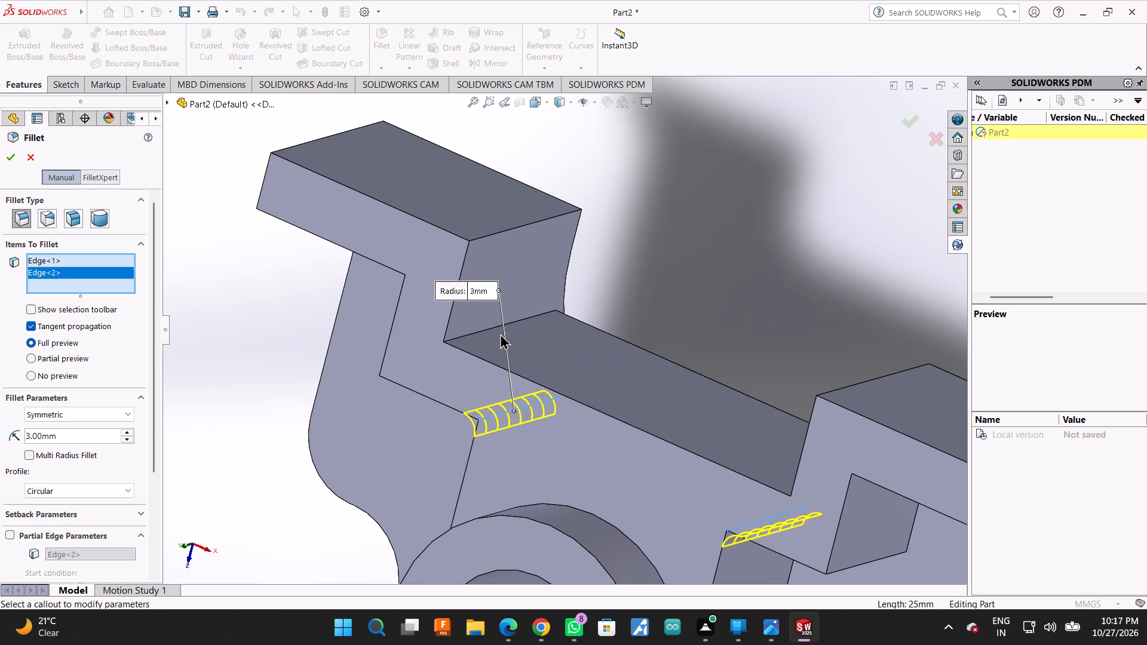
pyautogui.click(499, 339)
pyautogui.moveTo(709, 349); pyautogui.dragTo(744, 357, button='middle')
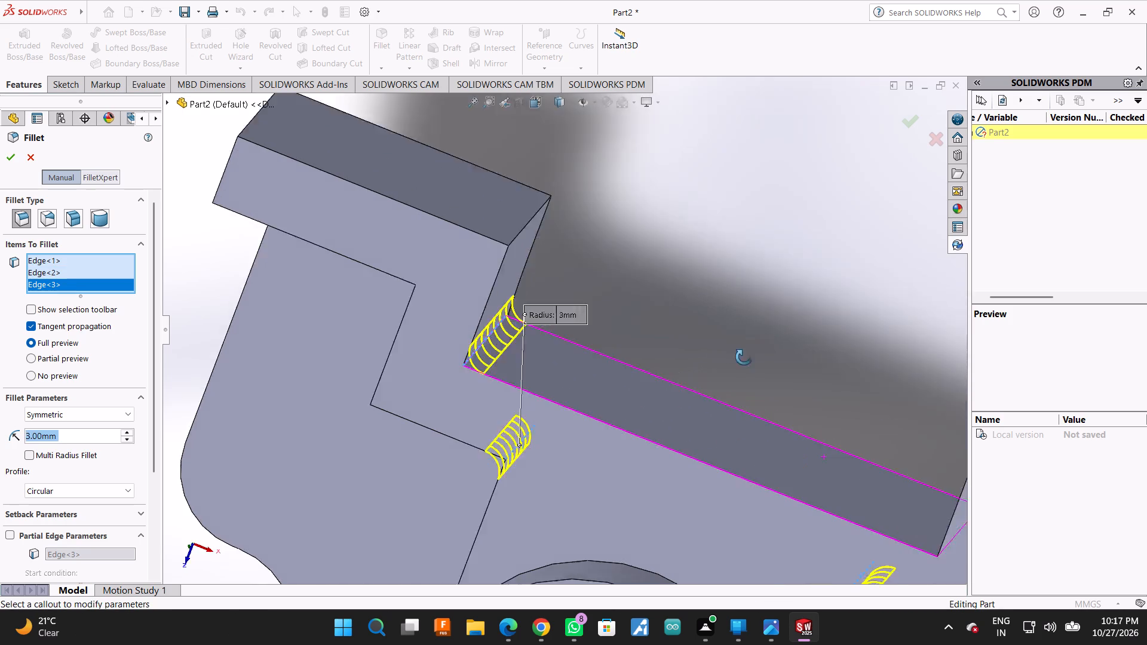
pyautogui.moveTo(744, 357); pyautogui.dragTo(768, 360, button='middle')
pyautogui.scroll(2, 864, 389)
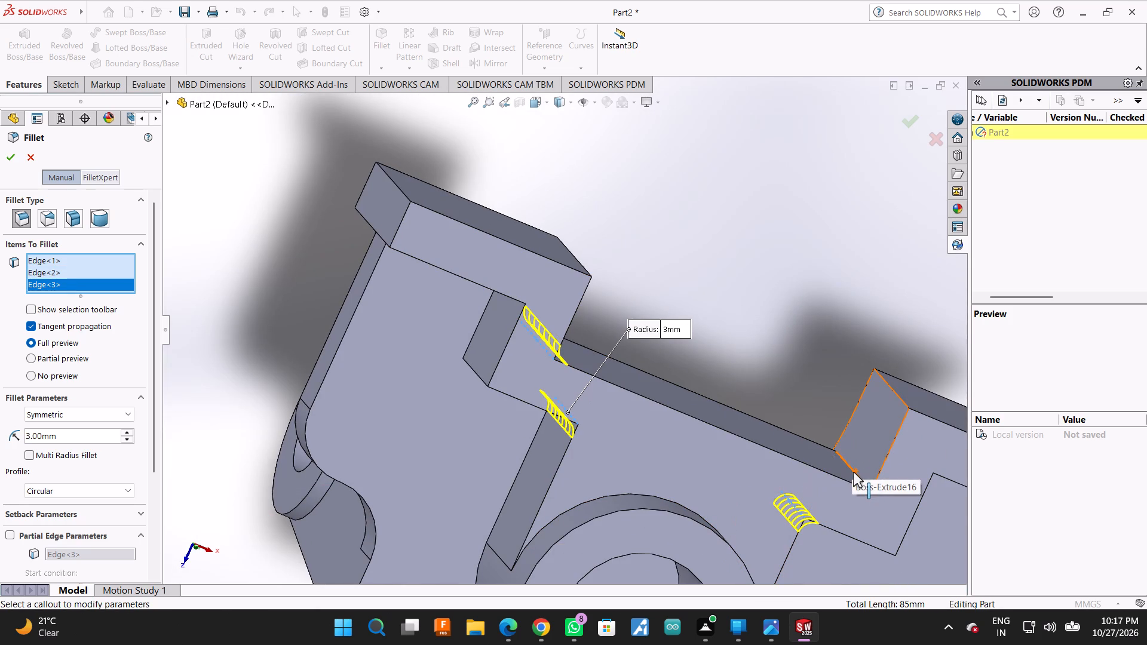
pyautogui.click(853, 472)
pyautogui.scroll(1, 747, 339)
pyautogui.moveTo(747, 338); pyautogui.dragTo(759, 216, button='middle')
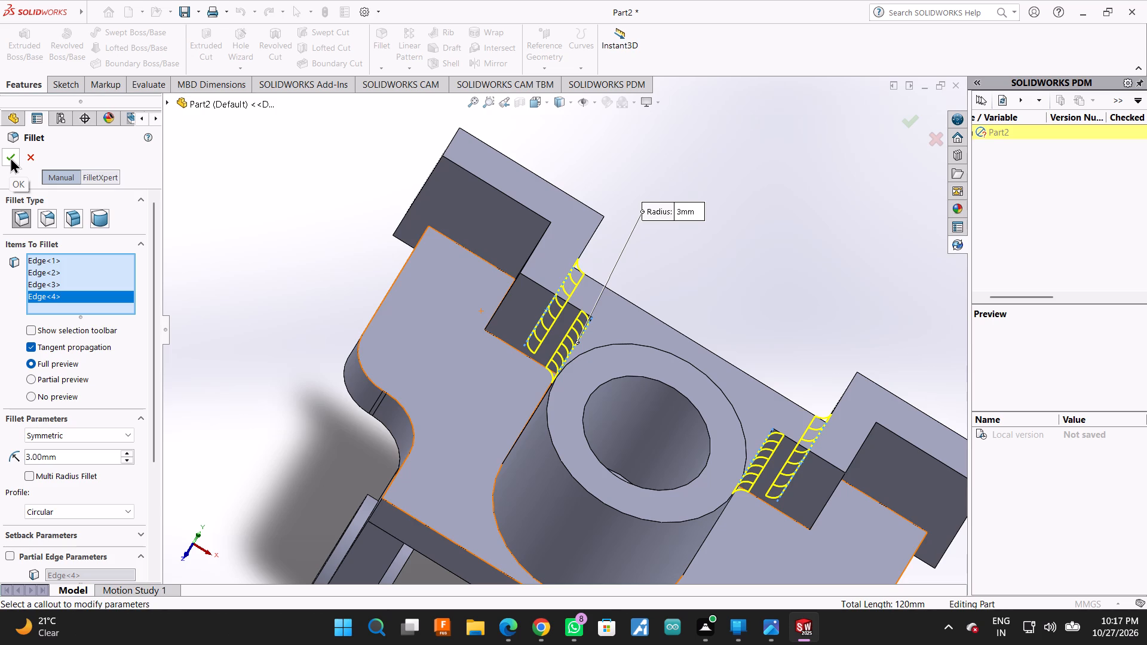
pyautogui.click(10, 157)
# Start a 12 mm symmetric fillet on the vertical step edge inside the back wall, next to the filleted recess corner.
pyautogui.scroll(3, 366, 273)
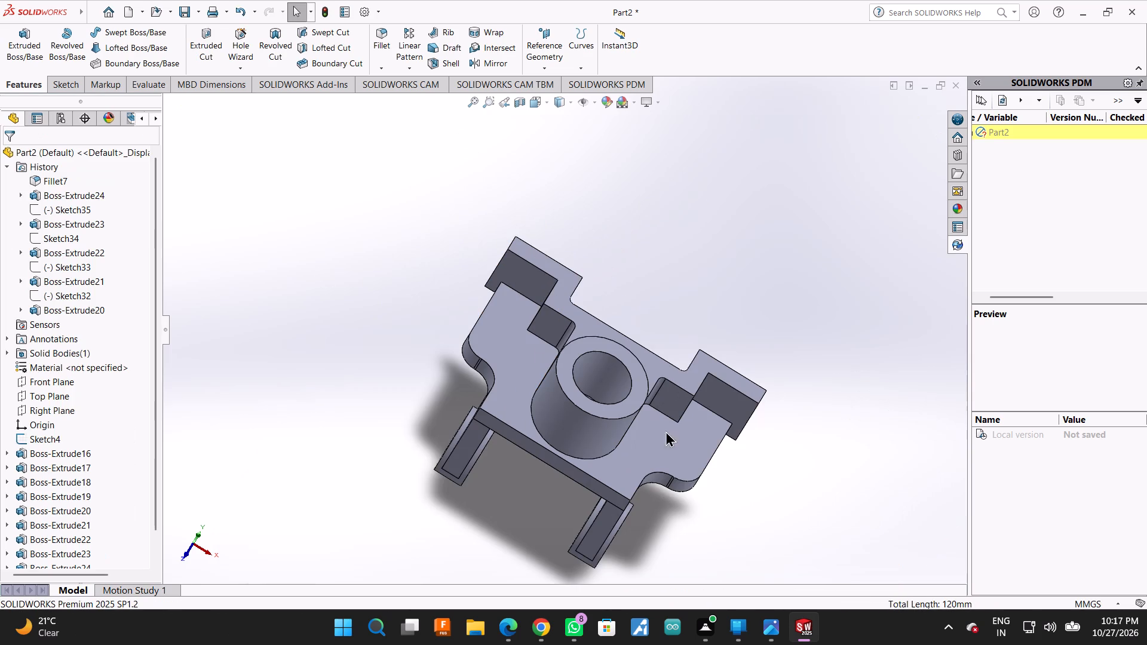
pyautogui.moveTo(799, 395); pyautogui.dragTo(787, 389, button='middle')
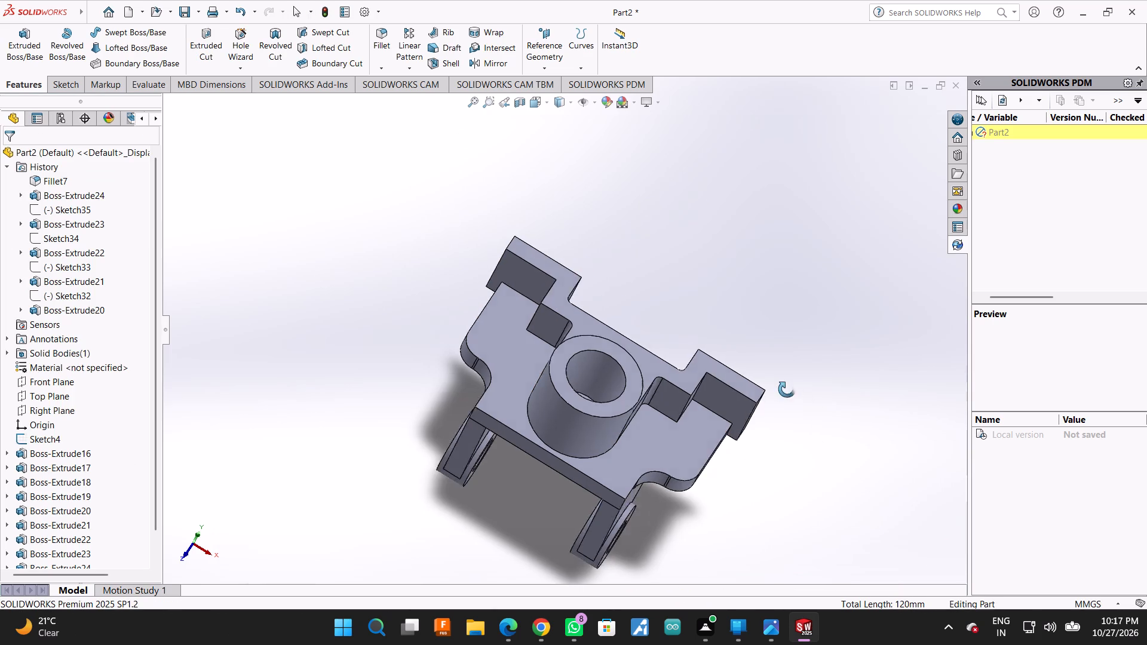
pyautogui.moveTo(787, 389); pyautogui.dragTo(833, 398, button='middle')
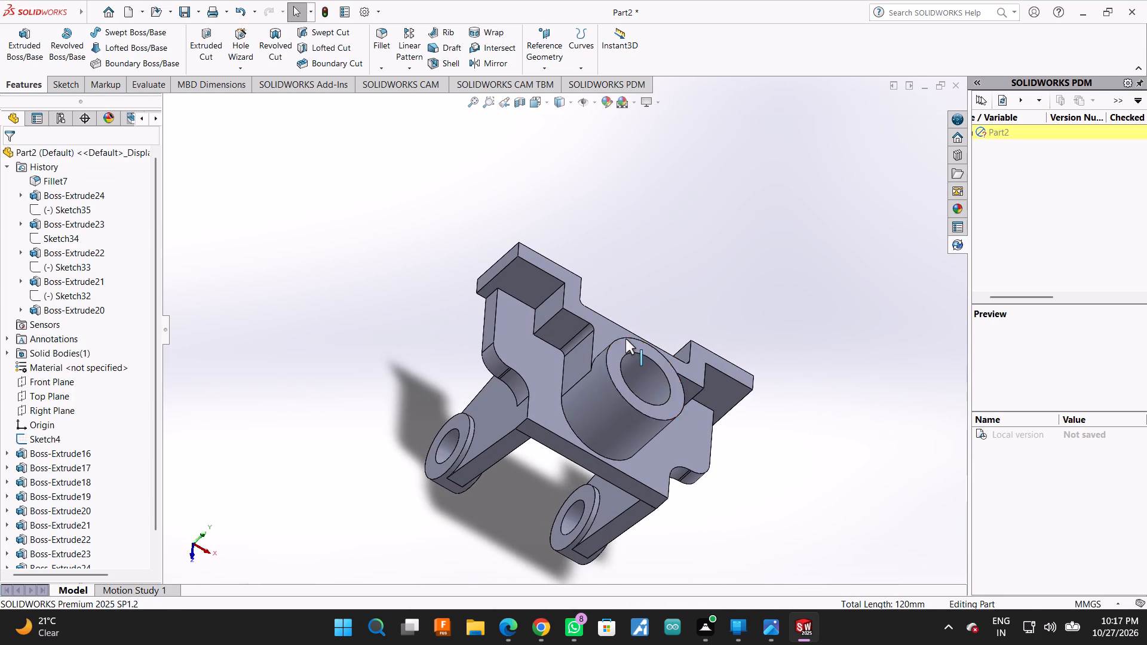
pyautogui.scroll(-3, 625, 339)
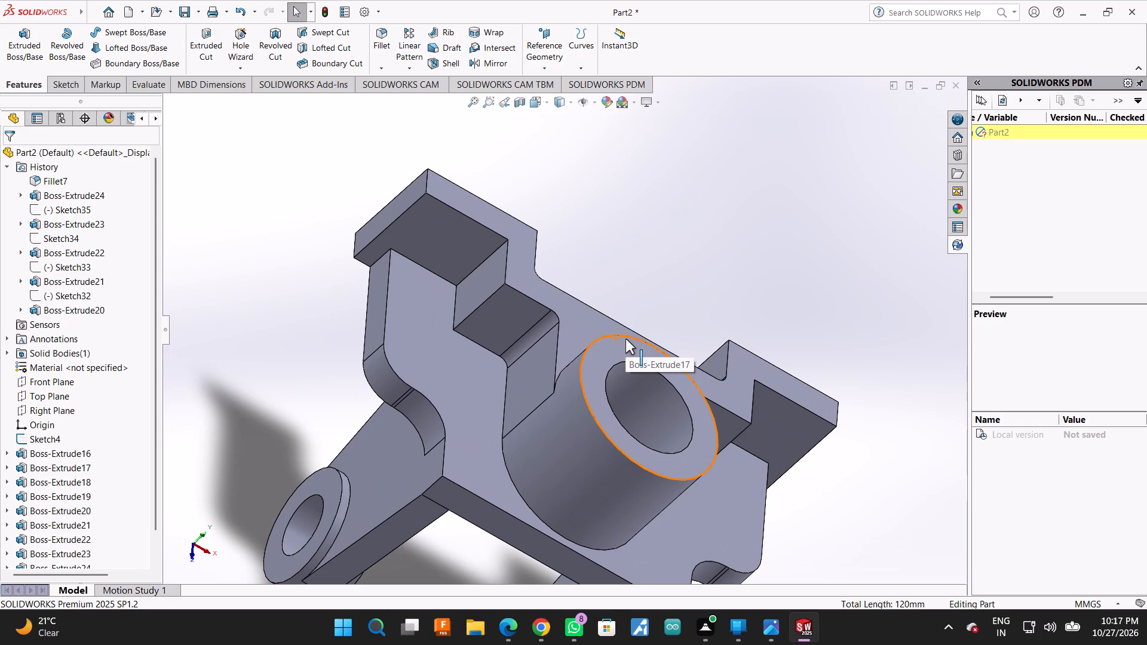
pyautogui.scroll(-2, 518, 328)
pyautogui.click(484, 282)
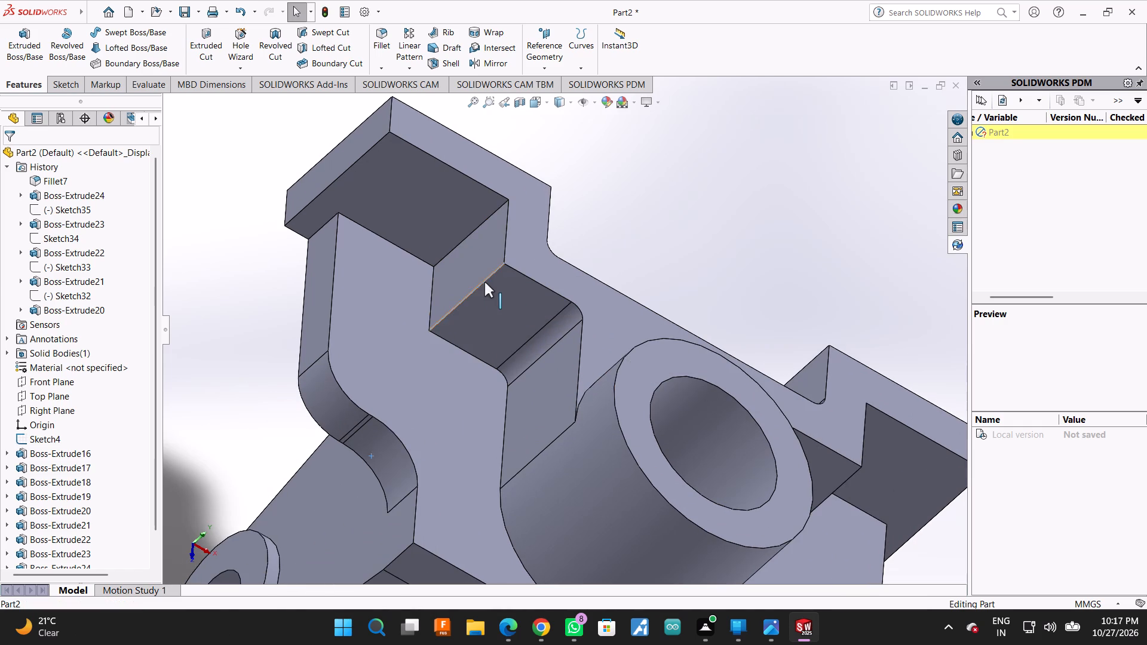
pyautogui.click(243, 191)
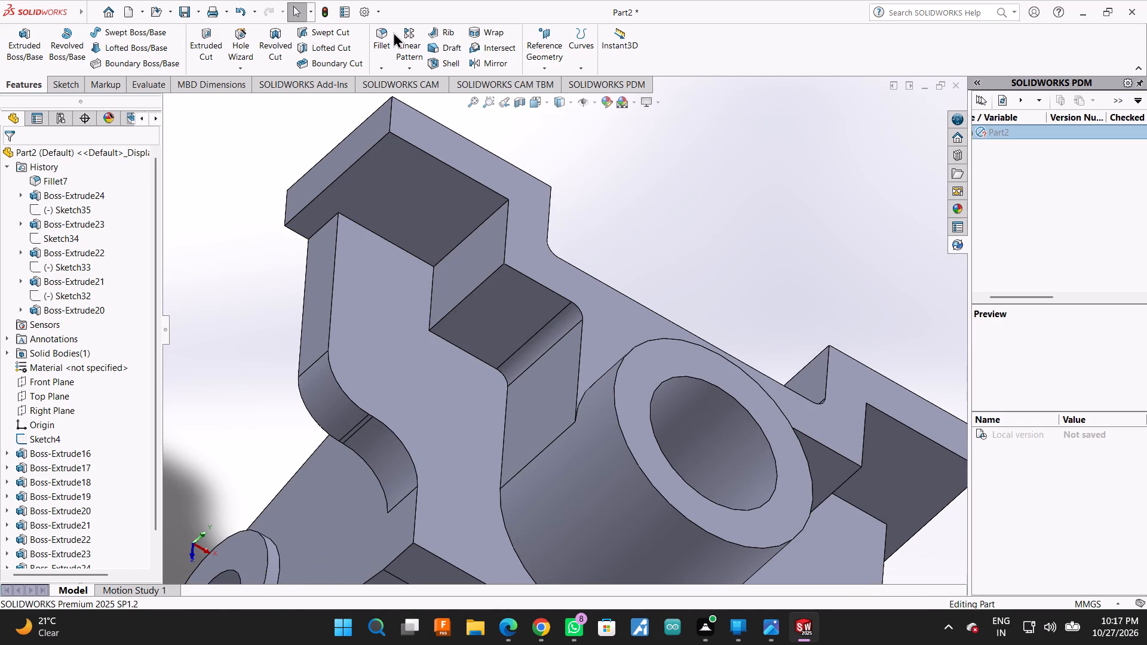
pyautogui.click(386, 33)
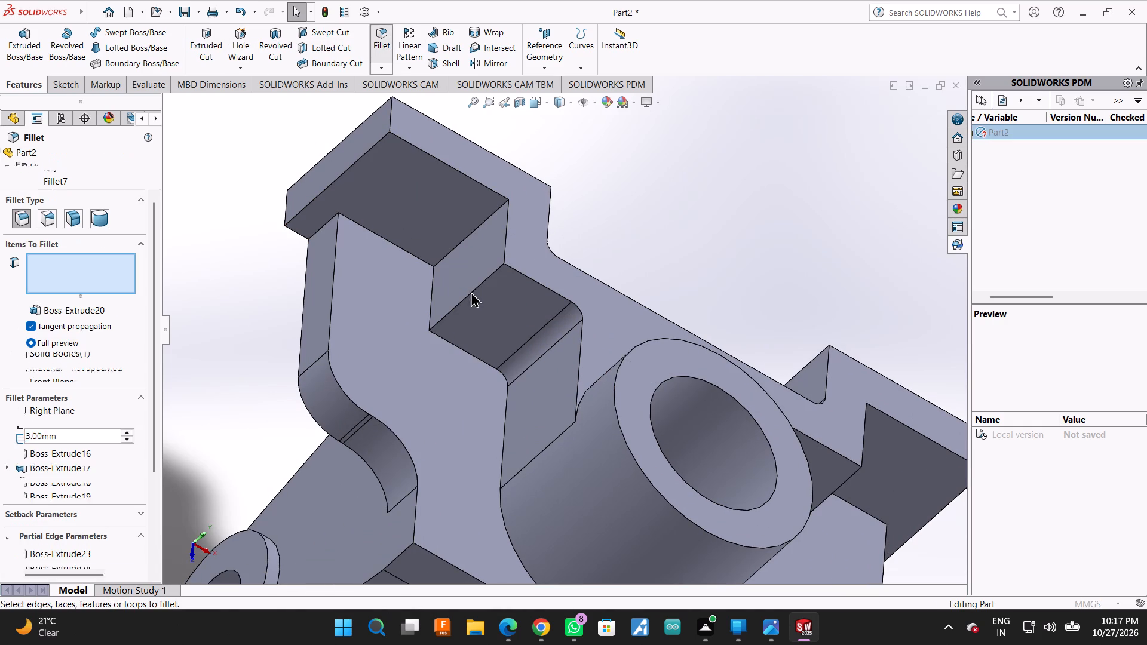
pyautogui.click(474, 291)
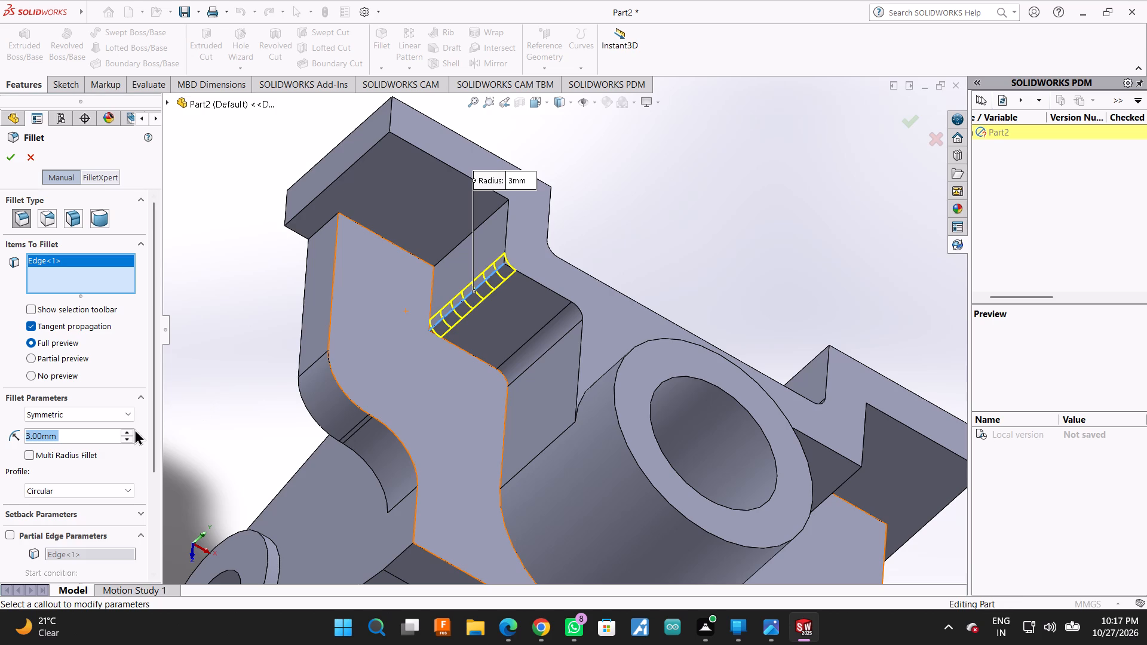
pyautogui.press('4')
pyautogui.press('BackSpace')
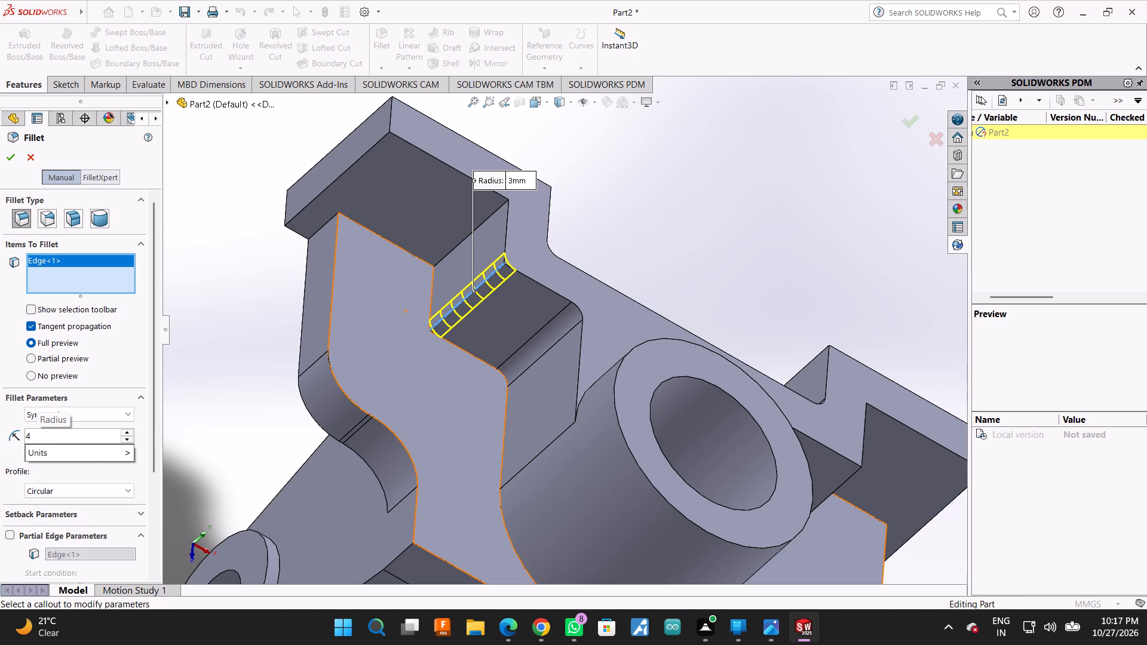
pyautogui.write('12')
pyautogui.press('Return')
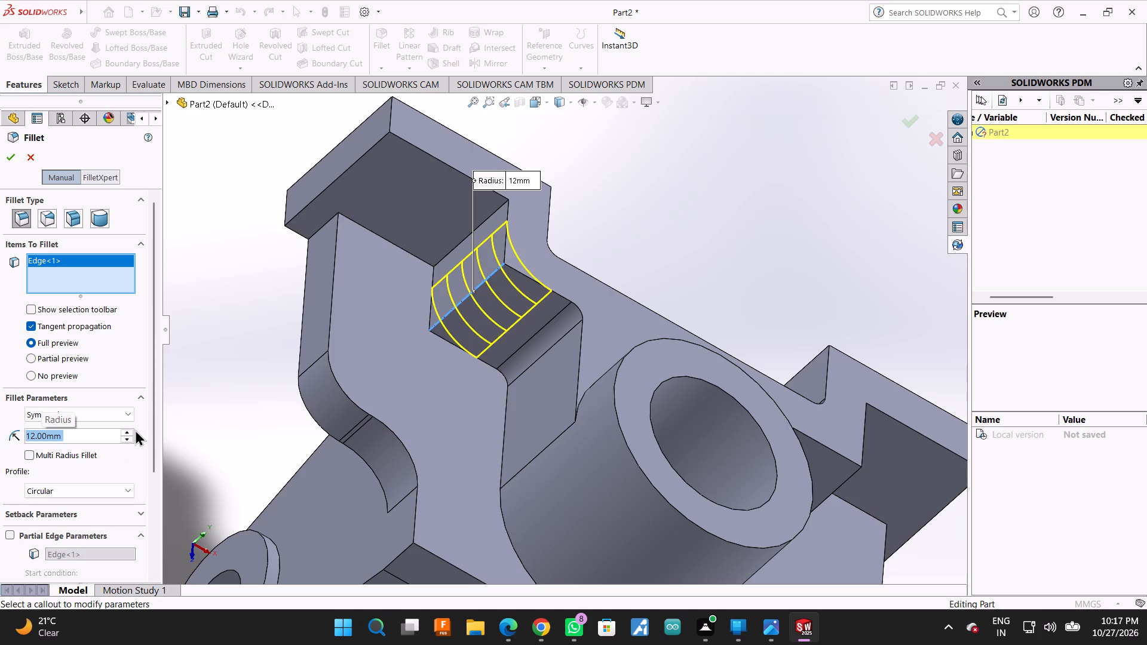
# Add the matching step edge on the other side of the cylindrical boss to the 12 mm fillet and complete it.
pyautogui.scroll(2, 449, 361)
pyautogui.scroll(-1, 649, 412)
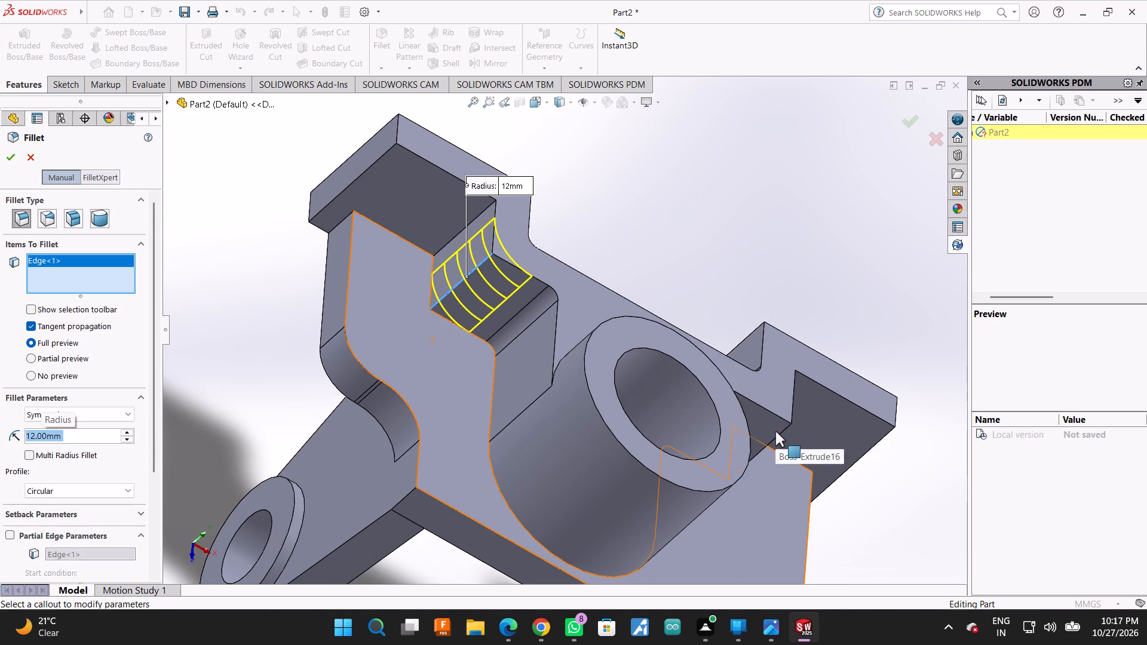
pyautogui.click(778, 435)
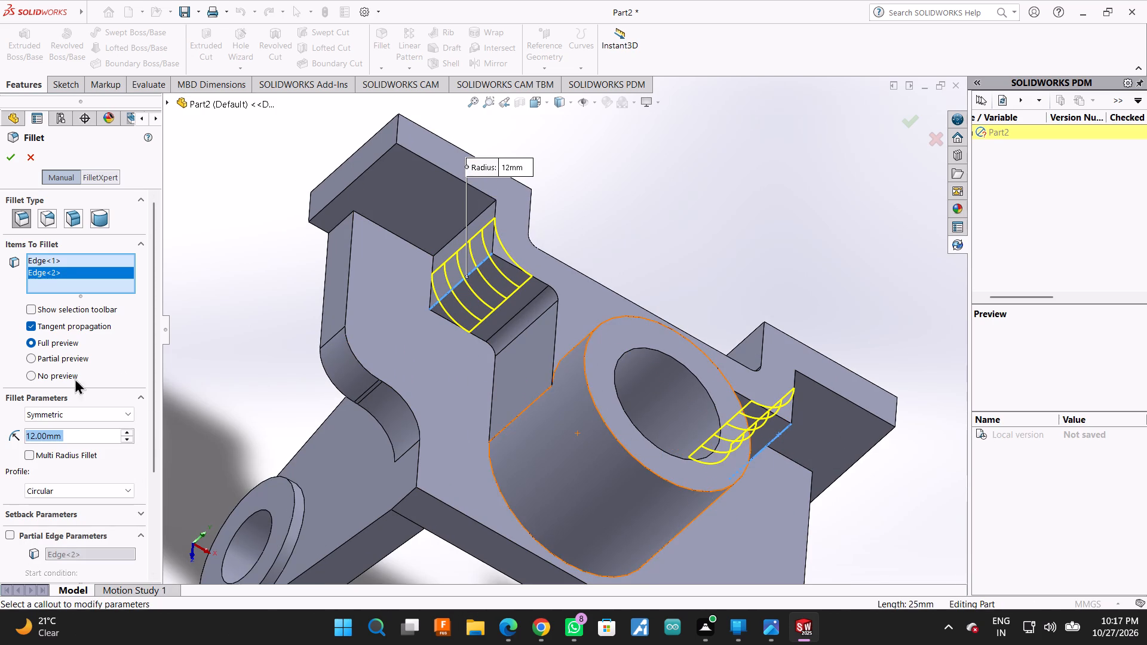
pyautogui.moveTo(731, 223); pyautogui.dragTo(725, 219, button='middle')
pyautogui.scroll(2, 704, 179)
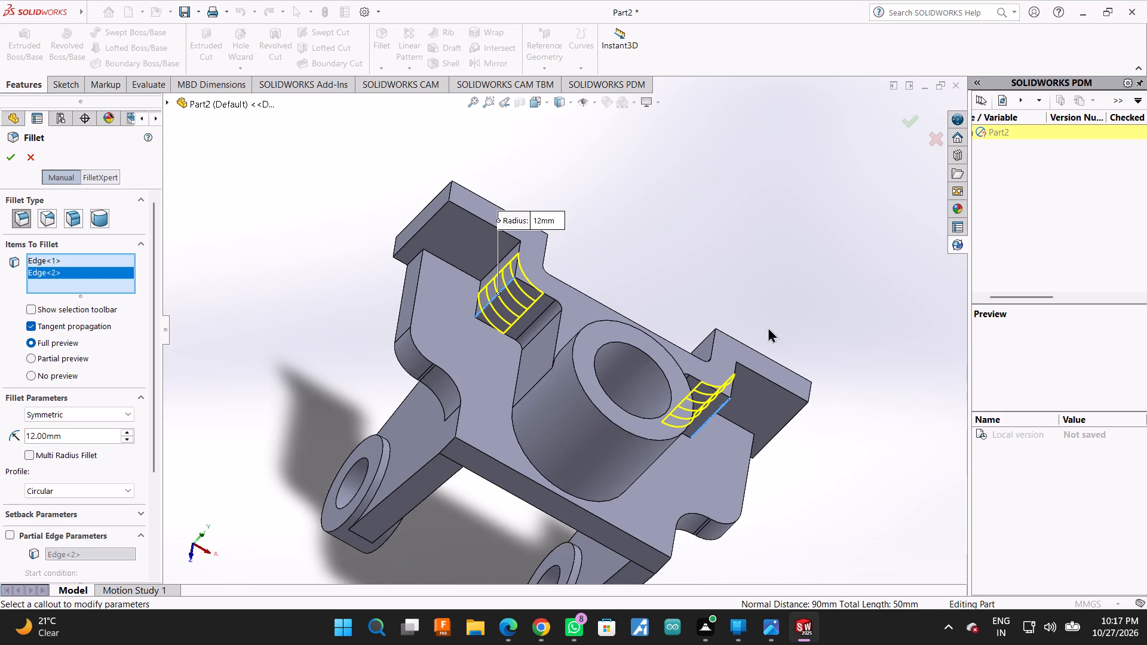
pyautogui.moveTo(851, 504); pyautogui.dragTo(804, 481, button='middle')
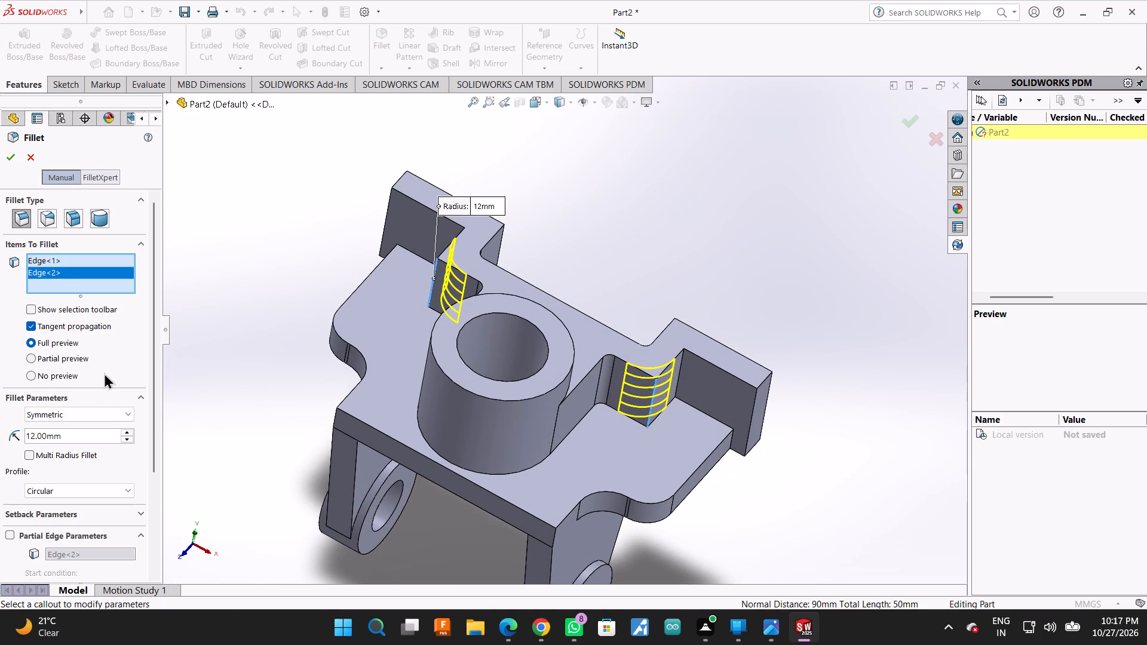
pyautogui.click(16, 156)
# Start a 6 mm symmetric fillet on the vertical edge where the back wall's end flange meets the rounded step.
pyautogui.moveTo(266, 229); pyautogui.dragTo(269, 229, button='middle')
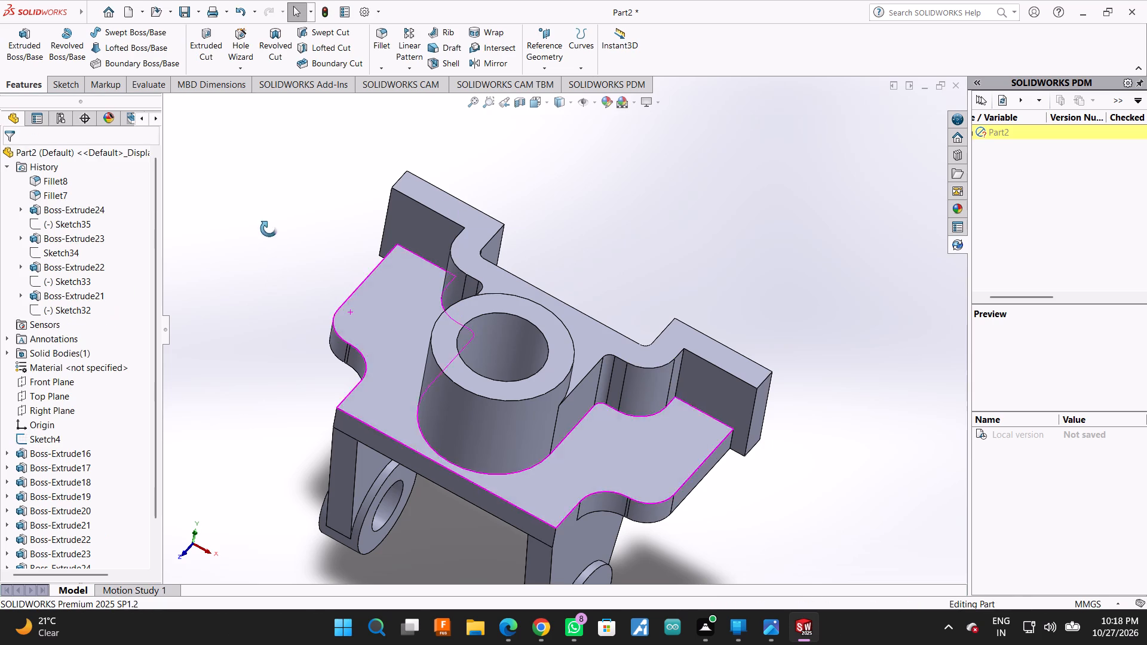
pyautogui.moveTo(269, 229); pyautogui.dragTo(316, 272, button='middle')
pyautogui.scroll(-3, 418, 211)
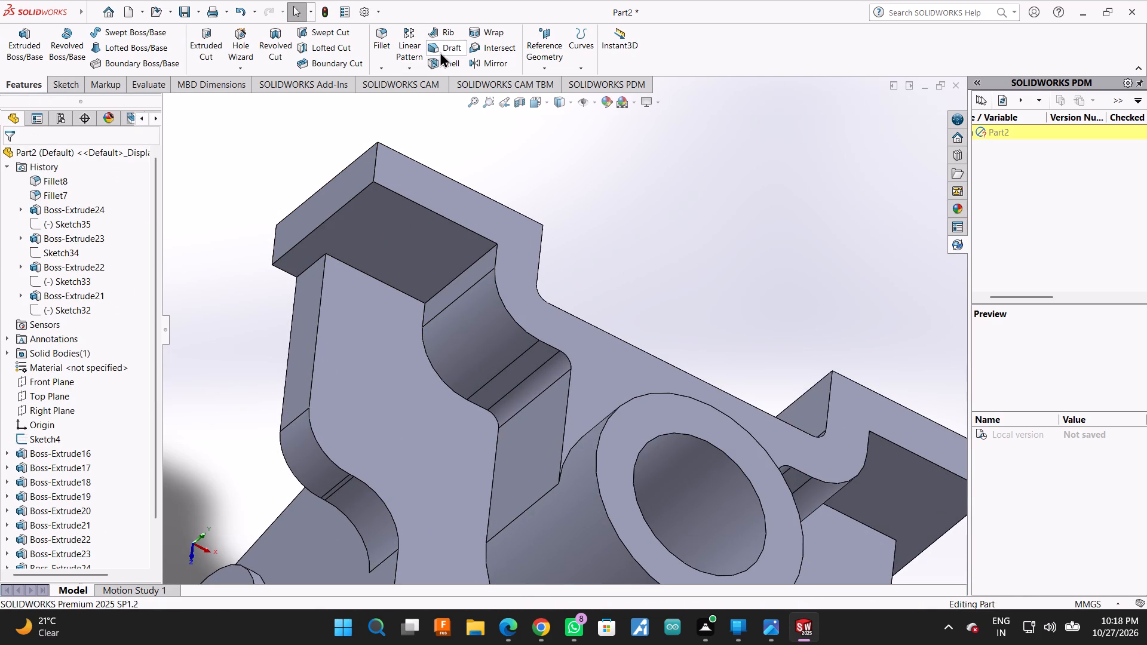
pyautogui.click(387, 34)
pyautogui.scroll(-2, 456, 306)
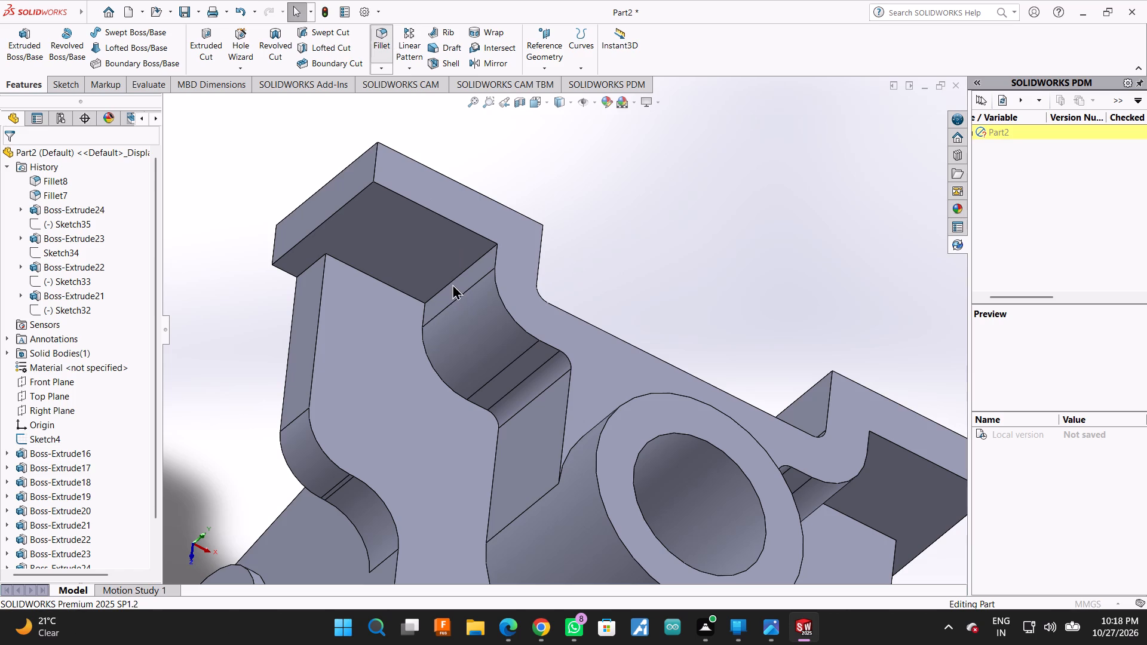
pyautogui.click(465, 253)
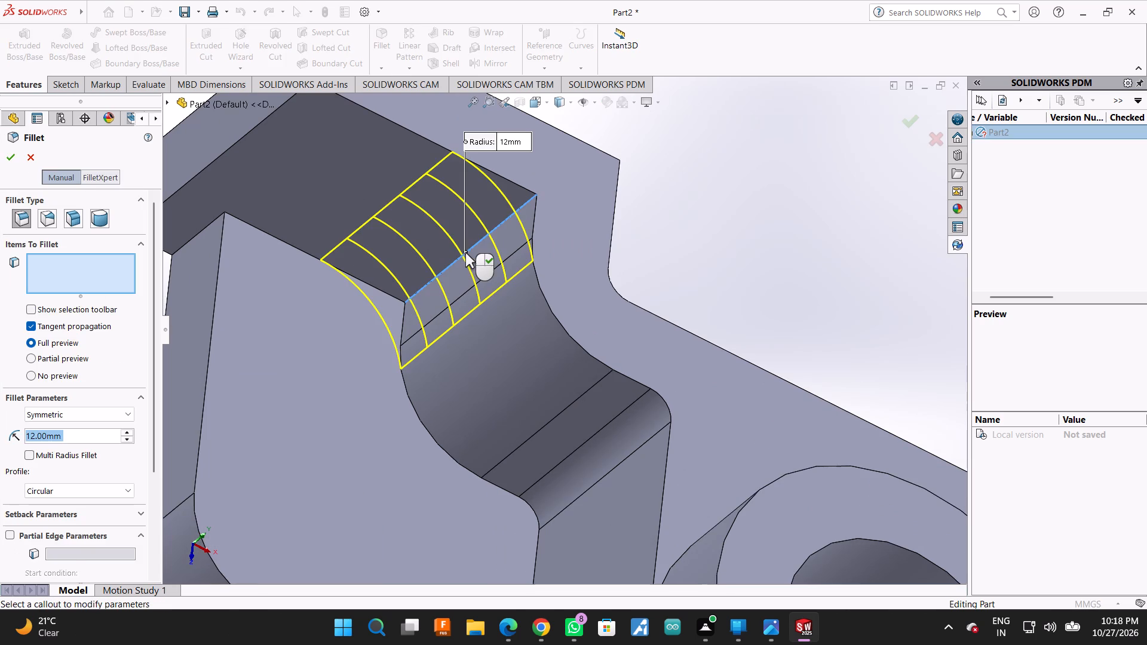
pyautogui.press('6')
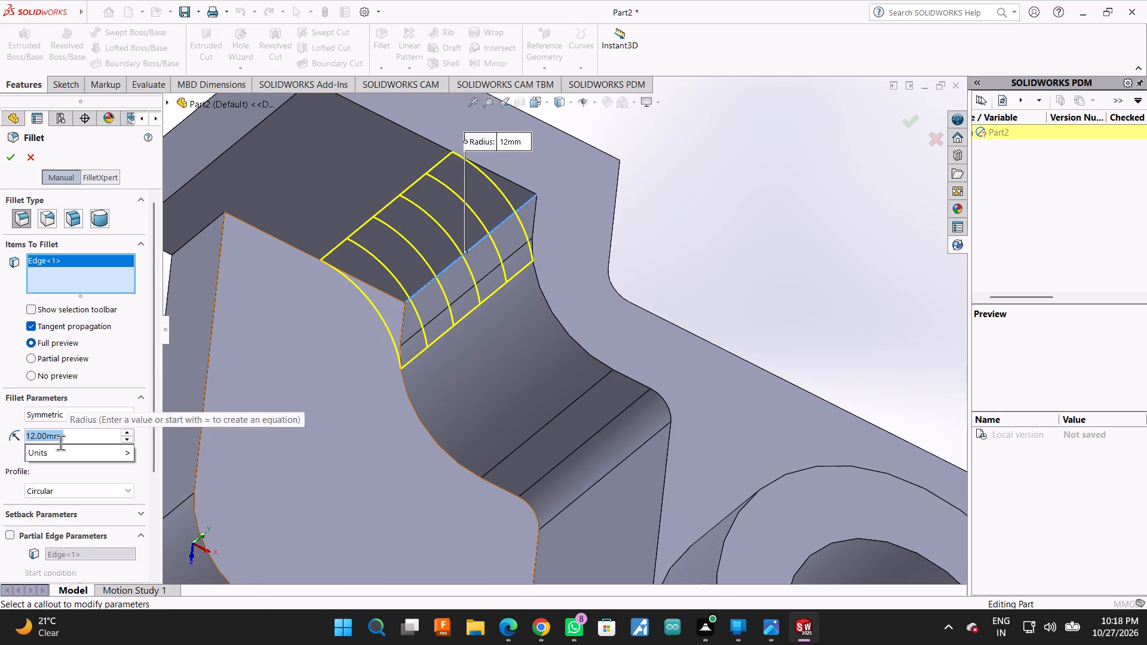
pyautogui.press('Return')
pyautogui.scroll(3, 60, 443)
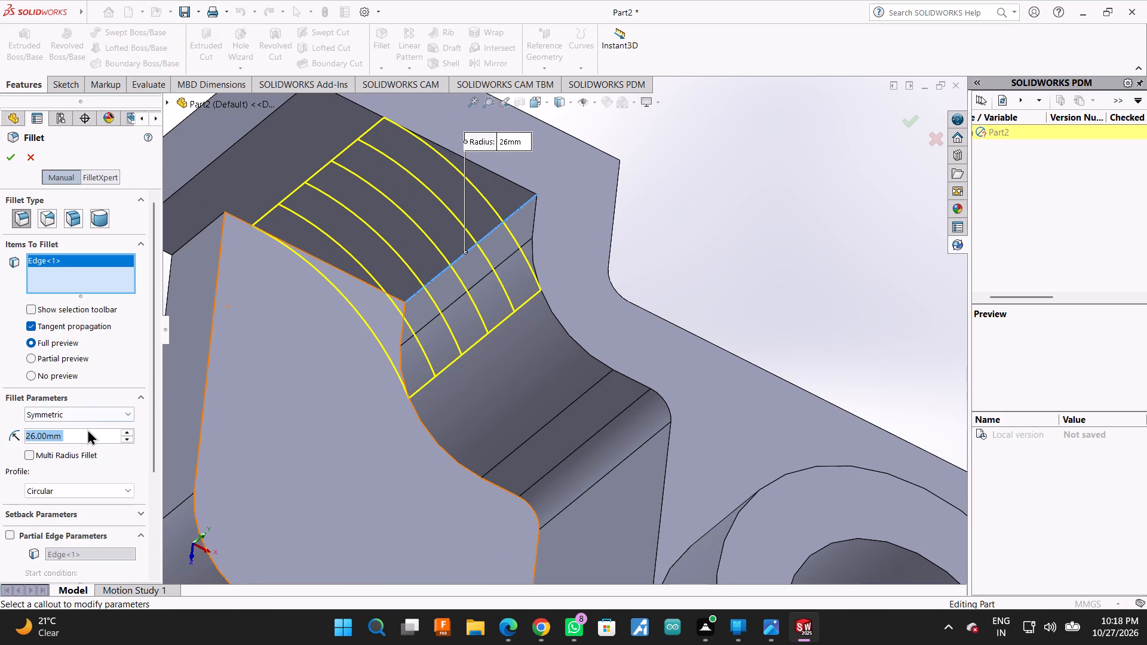
pyautogui.scroll(-1, 87, 432)
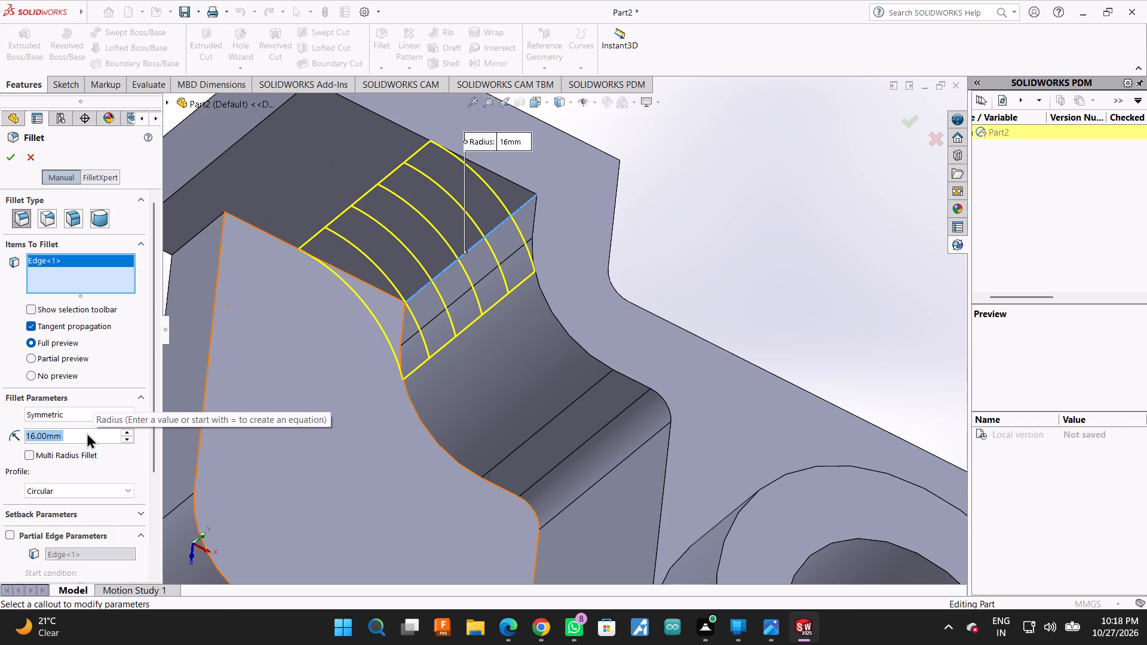
pyautogui.scroll(-2, 87, 432)
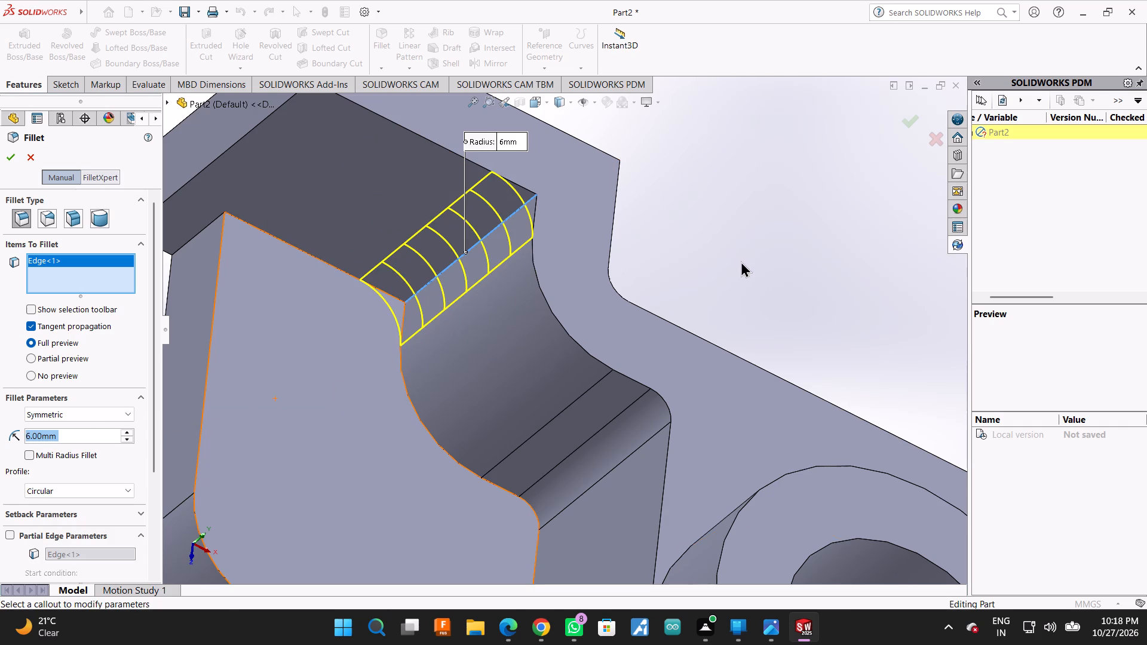
# Add the matching flange-to-step edge on the opposite side of the boss to the 6 mm fillet and complete it.
pyautogui.moveTo(741, 261); pyautogui.dragTo(686, 124, button='middle')
pyautogui.scroll(2, 714, 318)
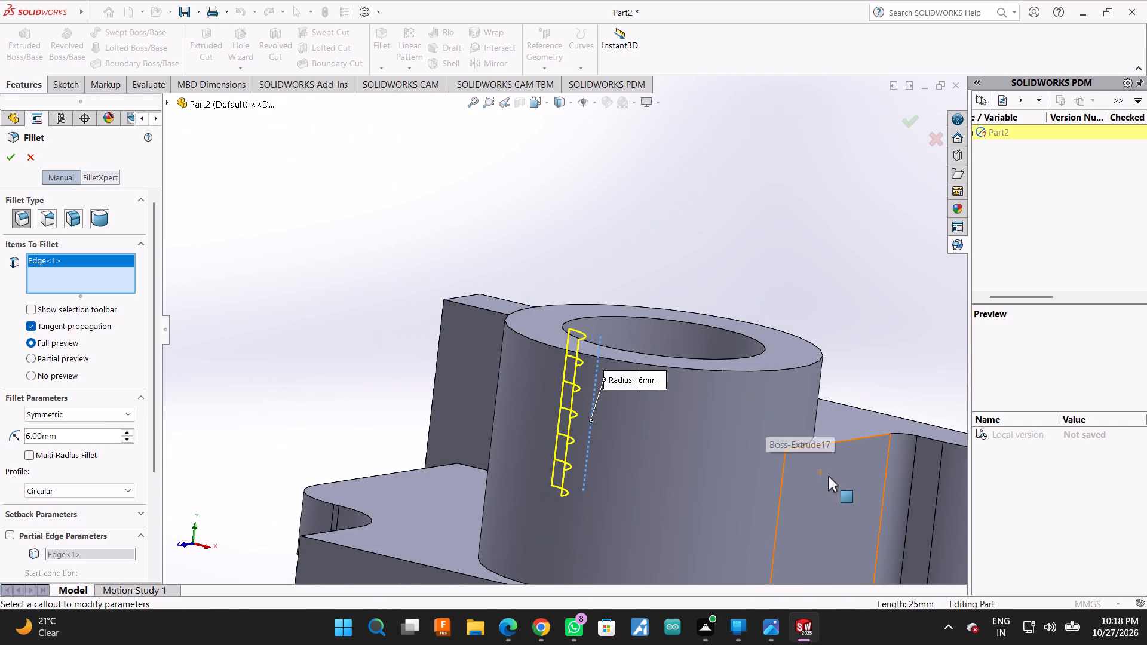
pyautogui.click(909, 499)
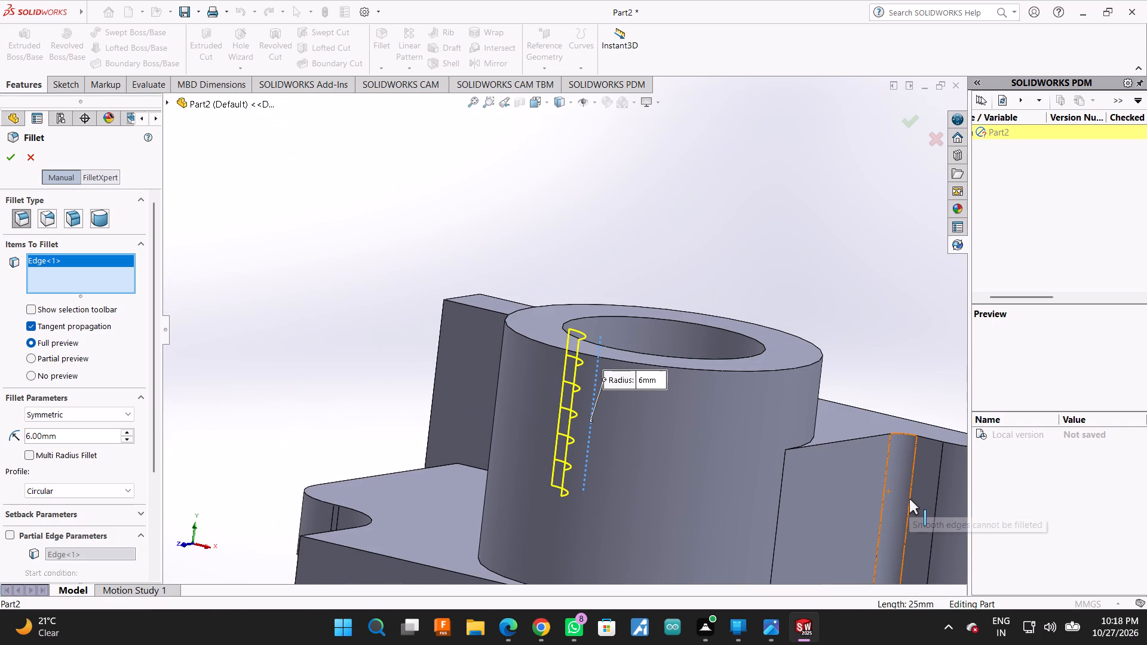
pyautogui.scroll(2, 824, 468)
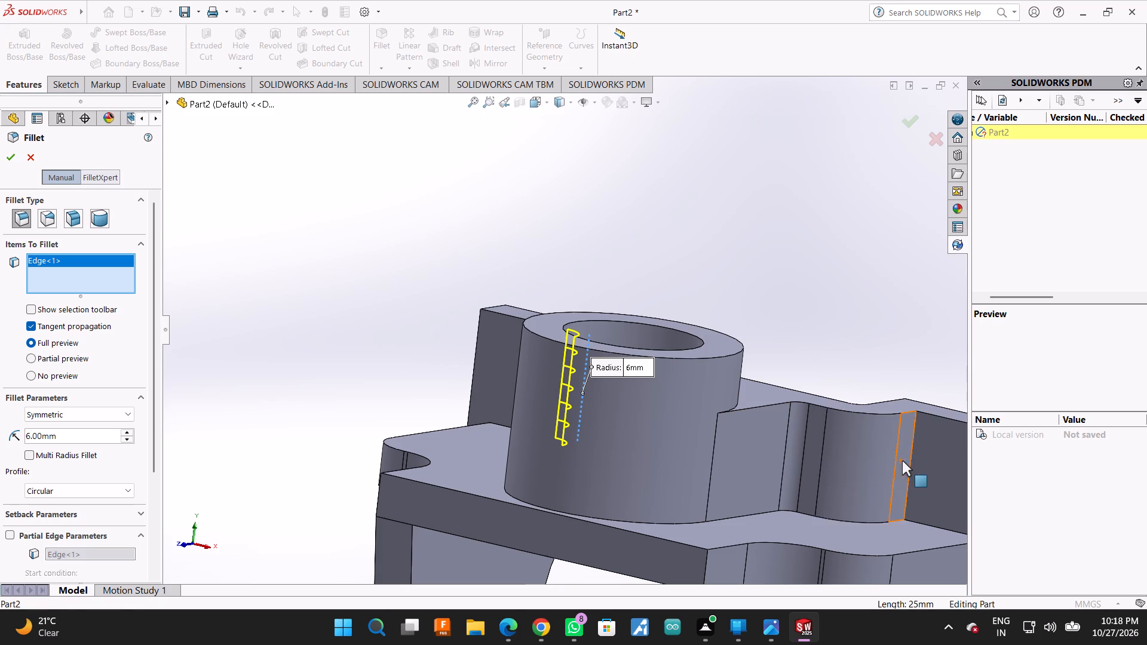
pyautogui.scroll(2, 838, 461)
pyautogui.middleClick(773, 305)
pyautogui.moveTo(773, 305); pyautogui.dragTo(777, 353, button='middle')
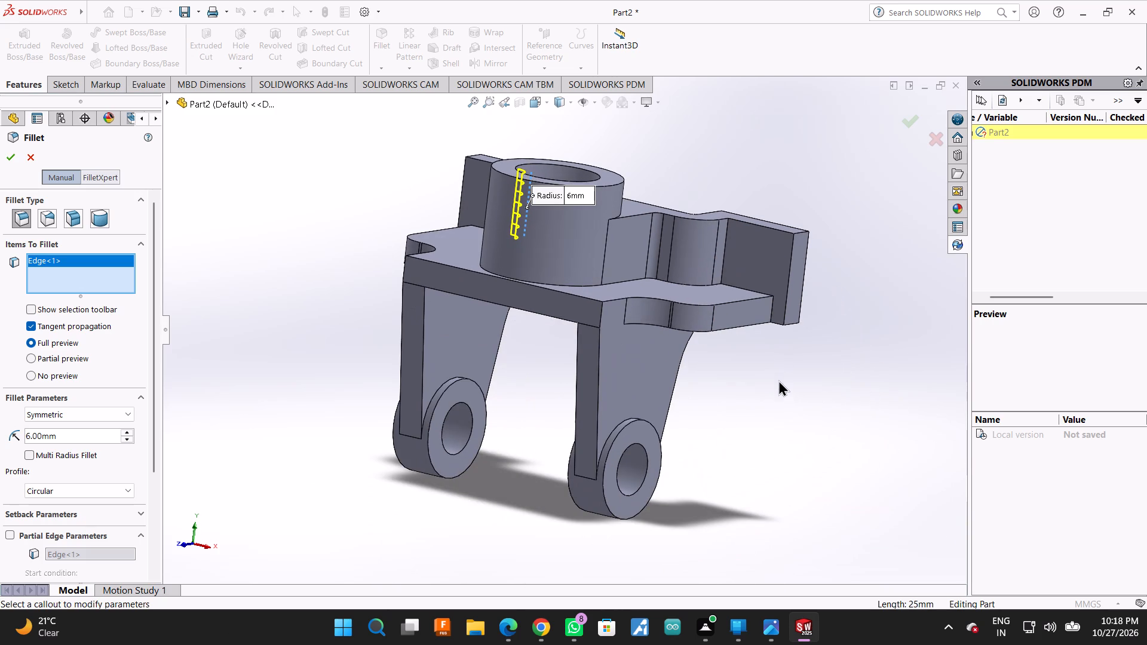
pyautogui.moveTo(681, 174); pyautogui.dragTo(690, 240, button='middle')
pyautogui.scroll(-1, 681, 244)
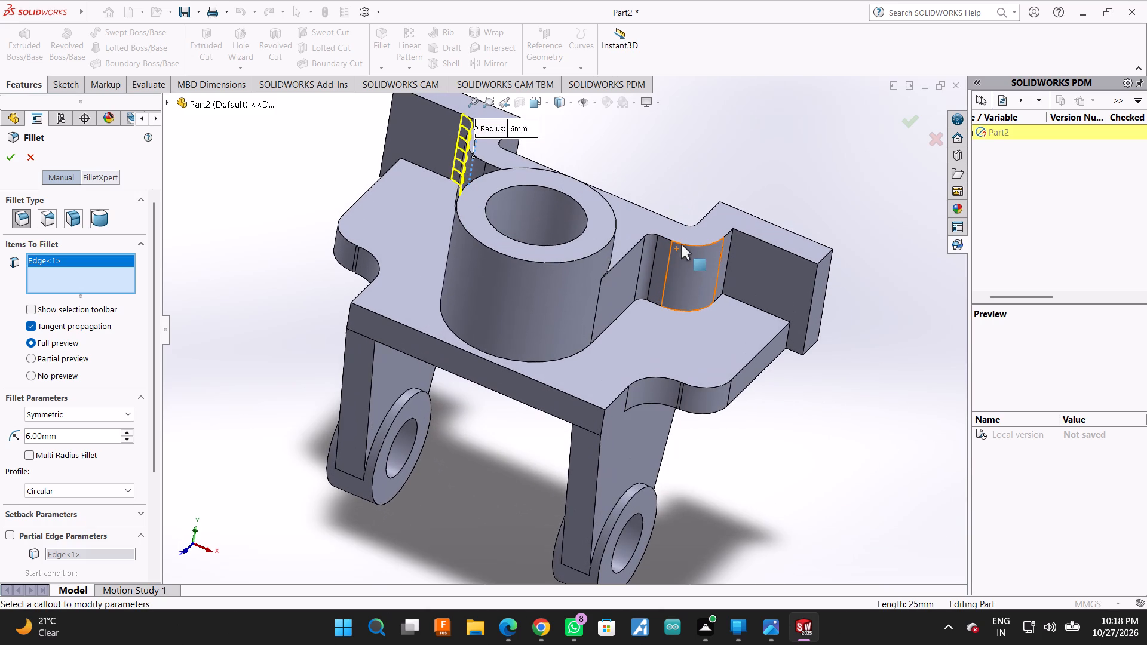
pyautogui.click(728, 254)
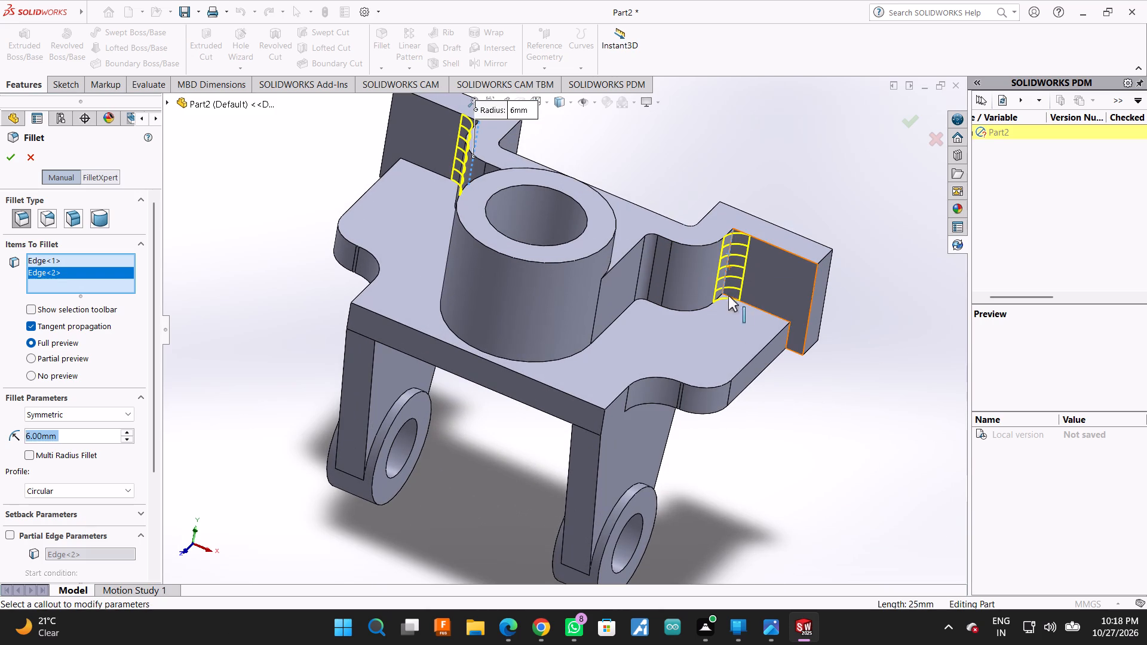
pyautogui.click(17, 159)
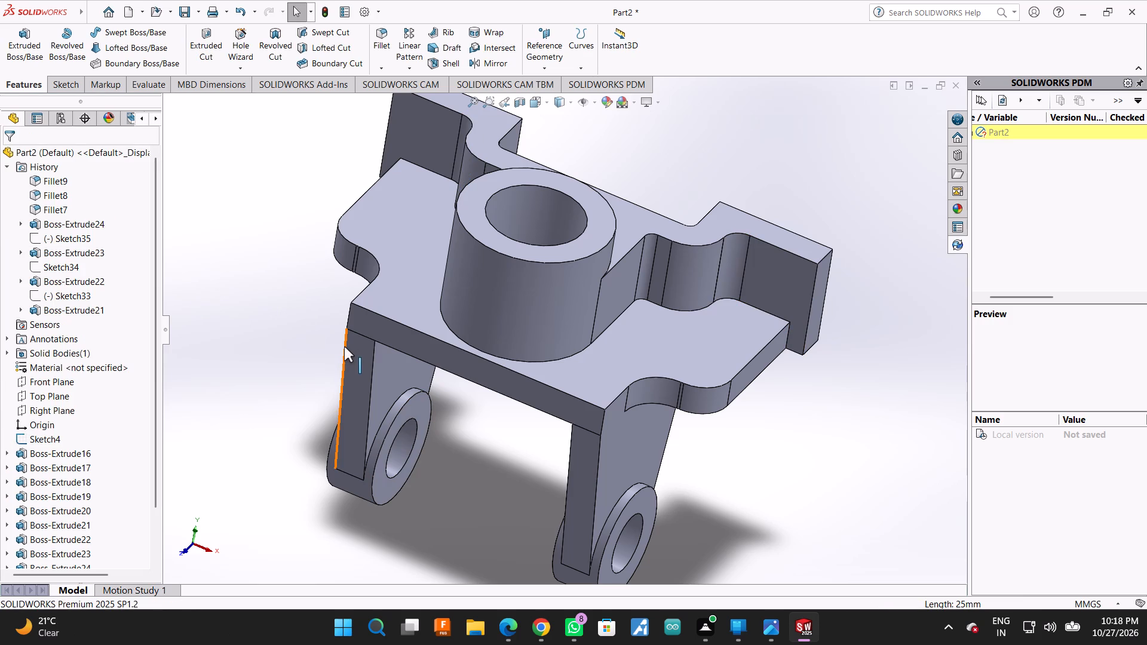
# Start a 6 mm symmetric fillet on the base plate's short vertical corner edge where it meets the back wall's end flange.
pyautogui.scroll(1, 355, 305)
pyautogui.moveTo(324, 140); pyautogui.dragTo(322, 231, button='middle')
pyautogui.scroll(1, 323, 218)
pyautogui.scroll(-3, 575, 142)
pyautogui.moveTo(588, 262); pyautogui.dragTo(593, 247, button='middle')
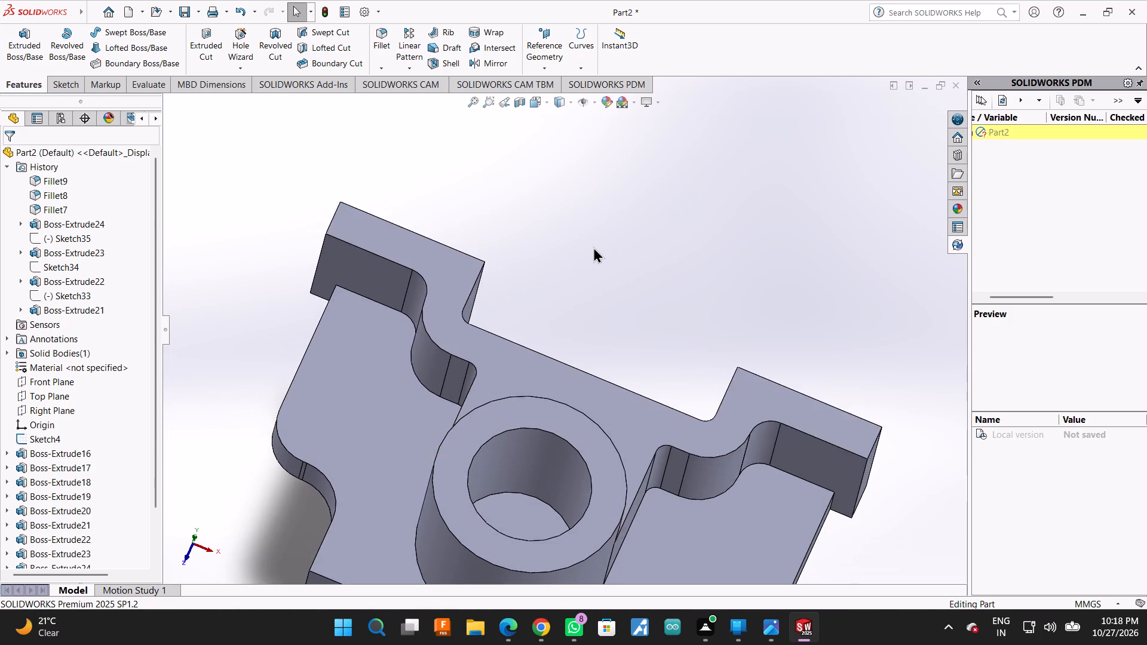
pyautogui.scroll(4, 593, 247)
pyautogui.moveTo(757, 462); pyautogui.dragTo(726, 403, button='middle')
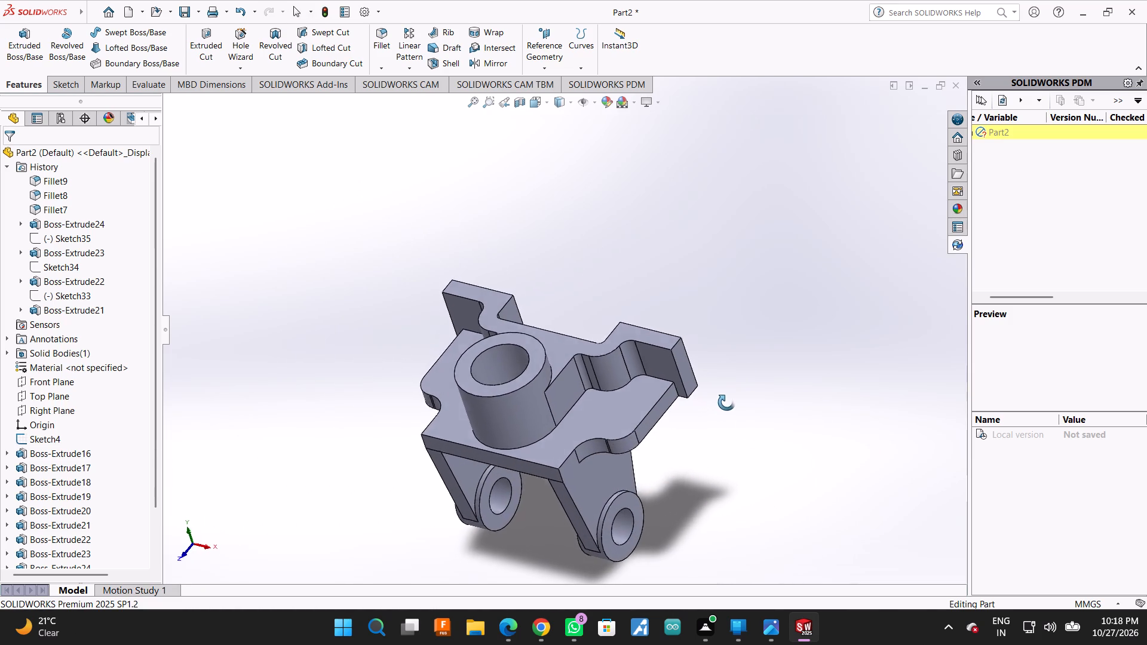
pyautogui.moveTo(726, 403); pyautogui.dragTo(733, 398, button='middle')
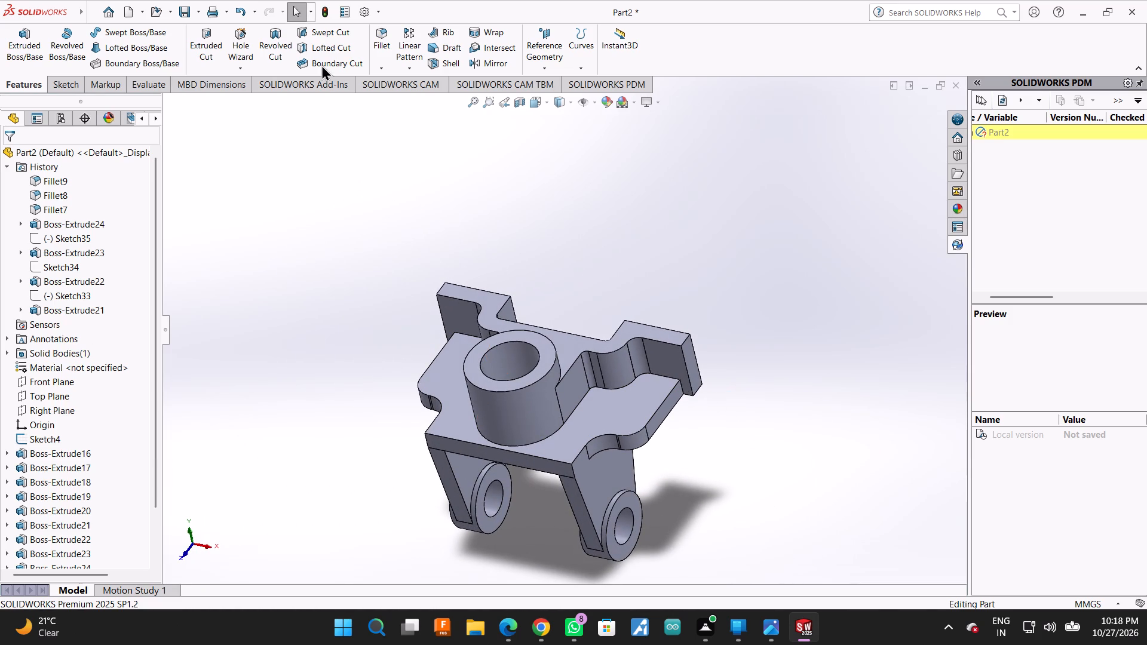
pyautogui.click(383, 30)
pyautogui.scroll(-2, 748, 369)
pyautogui.scroll(-1, 680, 426)
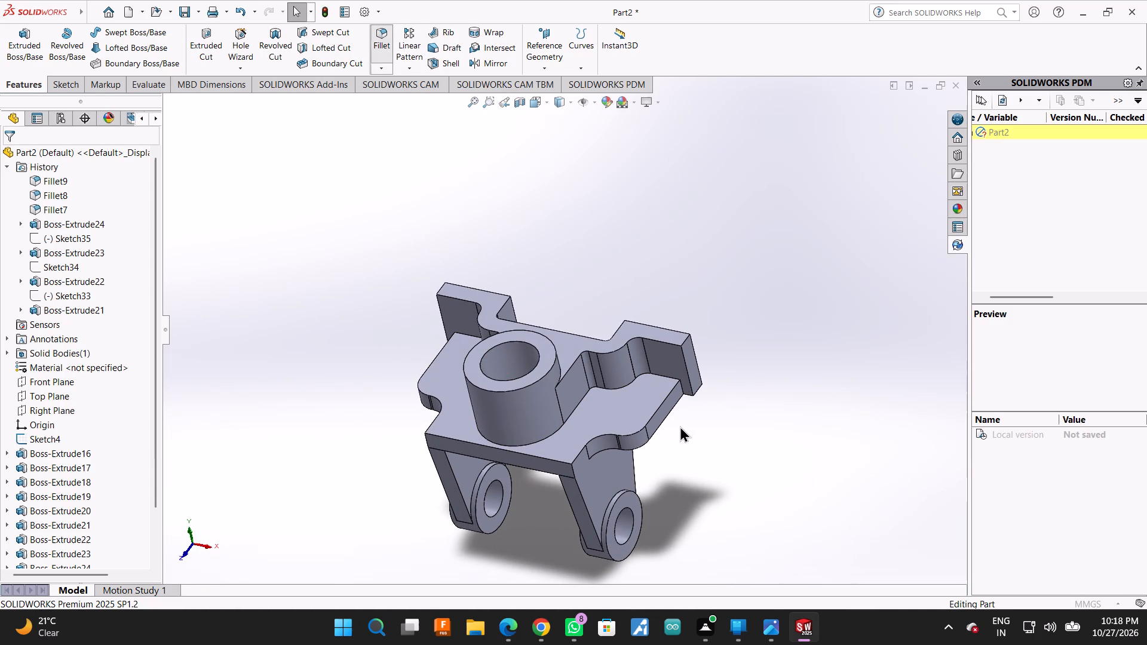
pyautogui.scroll(-3, 680, 426)
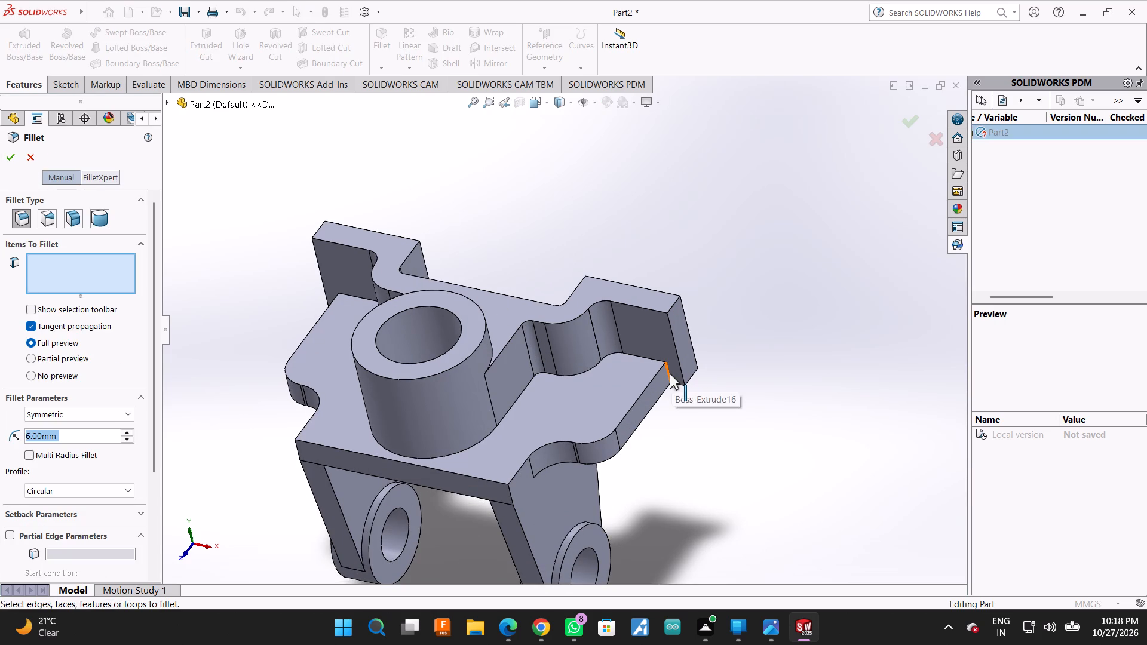
pyautogui.click(670, 374)
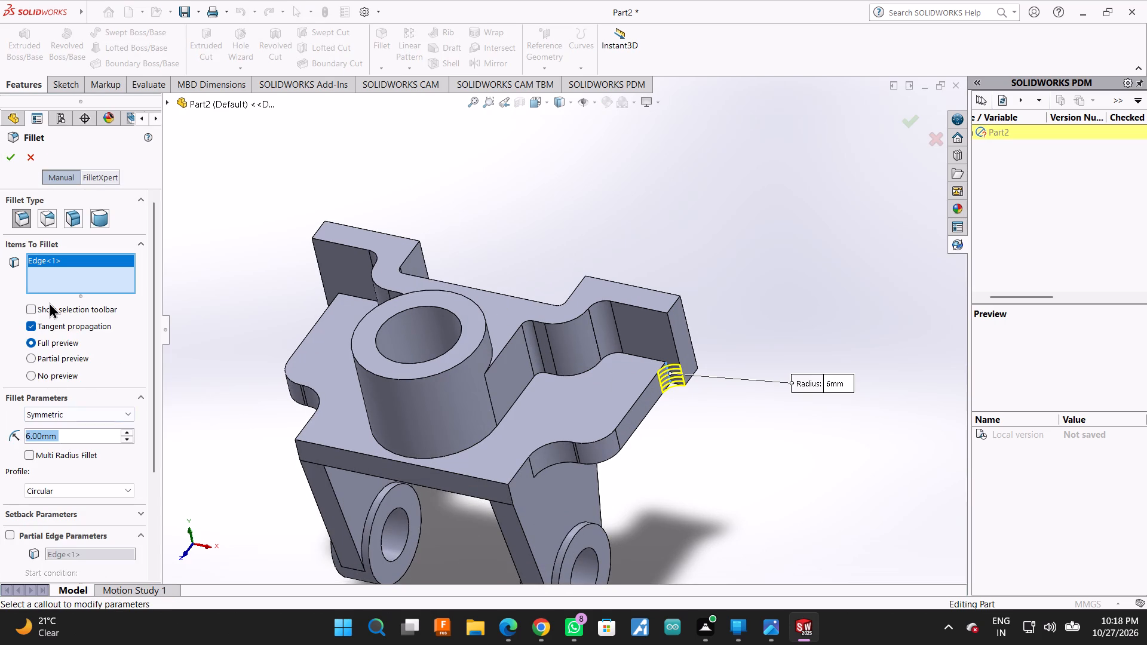
# Add the matching base plate corner edge at the opposite end flange to the 6 mm fillet and complete it.
pyautogui.moveTo(266, 318); pyautogui.dragTo(311, 339, button='middle')
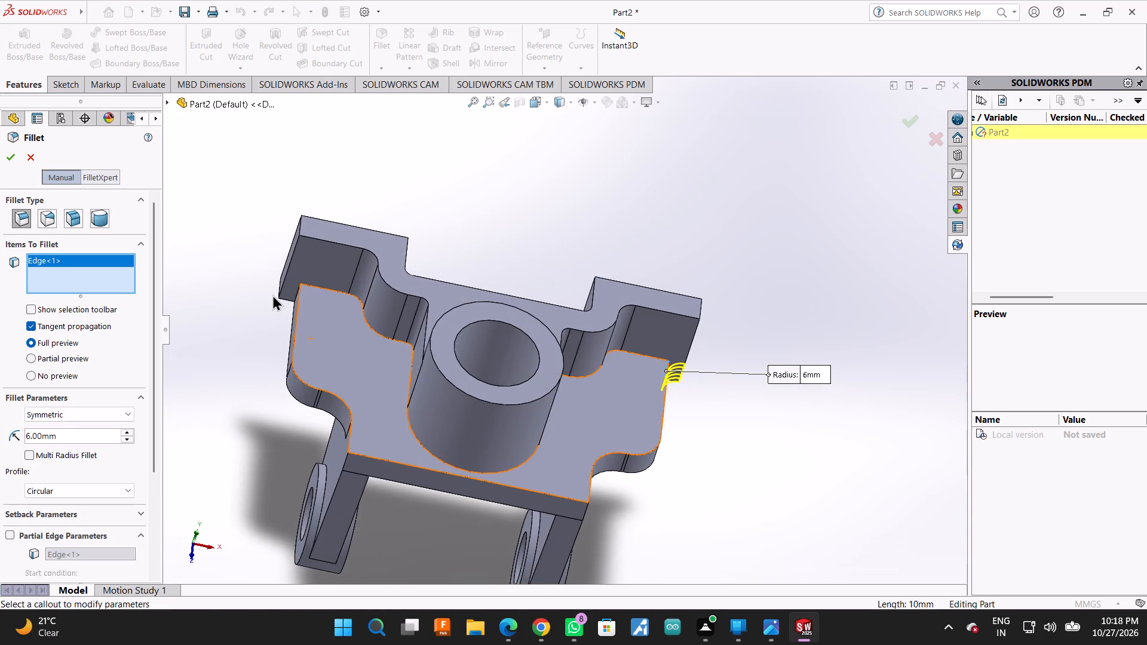
pyautogui.scroll(-4, 272, 294)
pyautogui.moveTo(274, 296); pyautogui.dragTo(295, 306, button='middle')
pyautogui.click(348, 299)
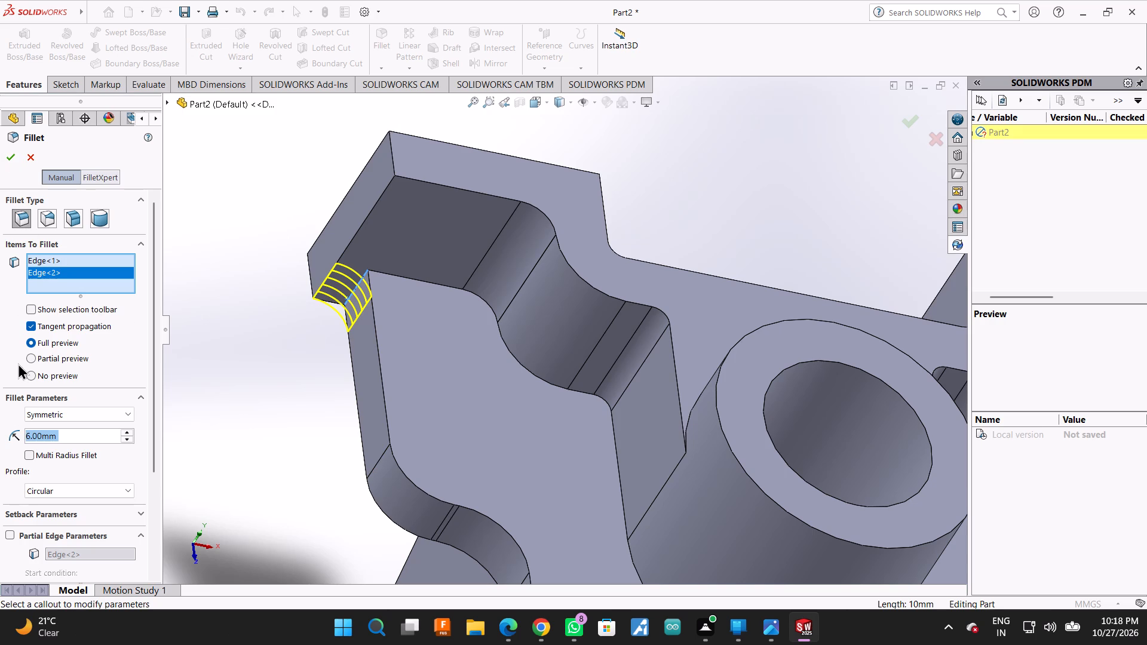
pyautogui.click(17, 159)
# Examine the filleted bracket from the front, the side and above, checking the back wall, base plate corners and lugs.
pyautogui.scroll(2, 217, 333)
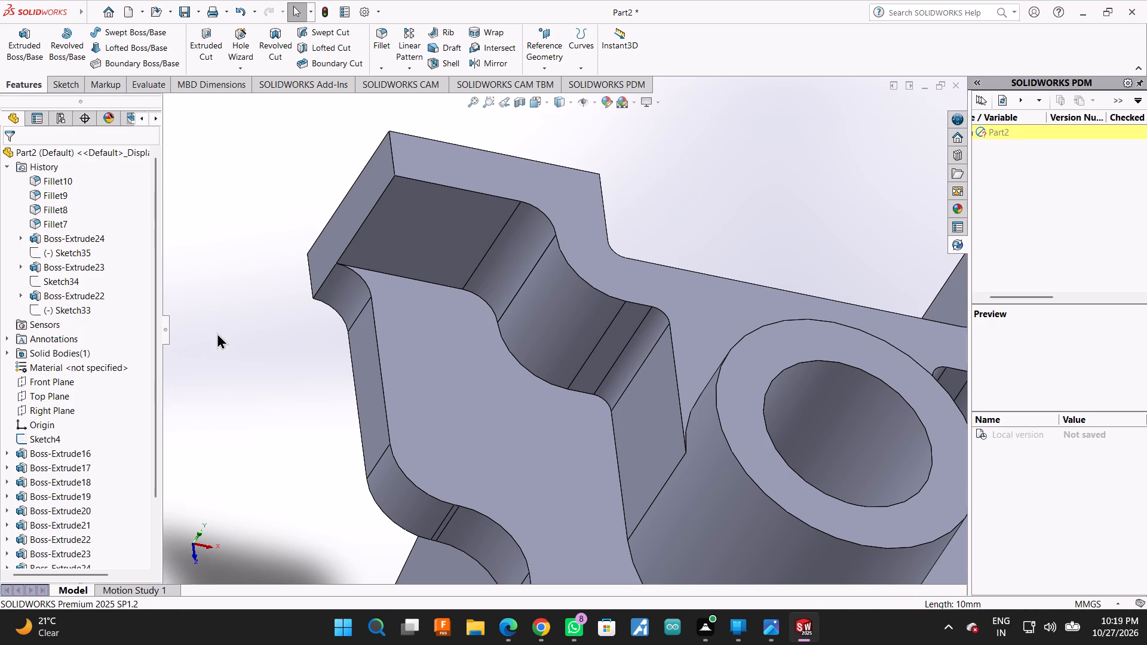
pyautogui.scroll(5, 217, 333)
pyautogui.moveTo(721, 432); pyautogui.dragTo(686, 430, button='middle')
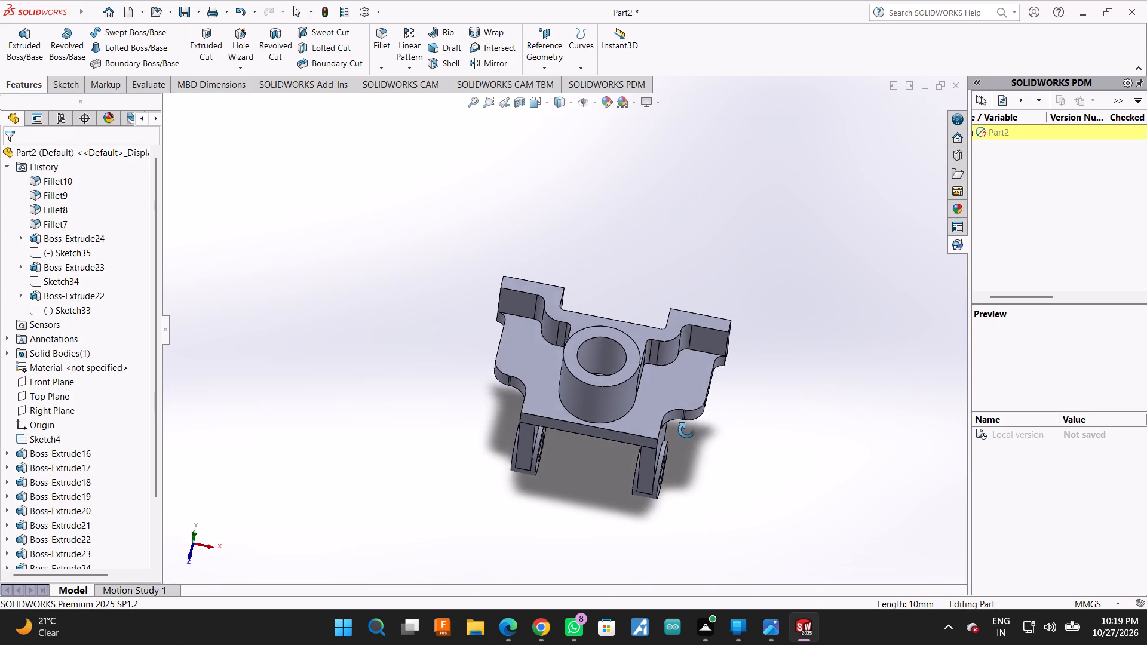
pyautogui.moveTo(686, 430); pyautogui.dragTo(683, 430, button='middle')
pyautogui.moveTo(704, 466); pyautogui.dragTo(703, 391, button='middle')
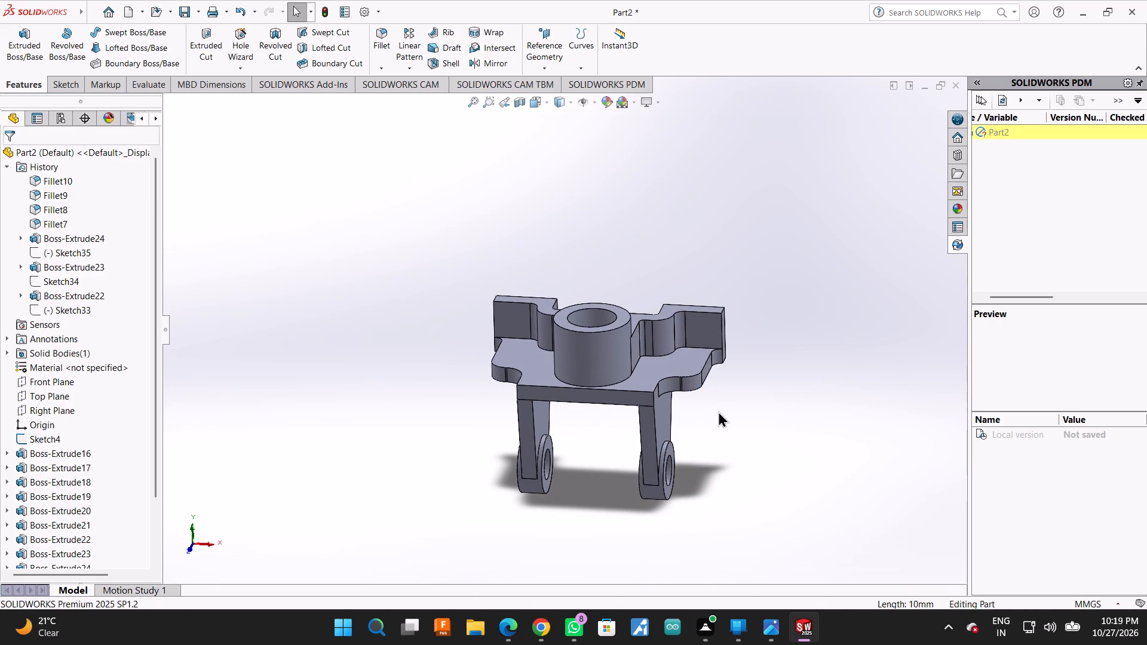
pyautogui.moveTo(720, 414); pyautogui.dragTo(612, 414, button='middle')
pyautogui.scroll(-1, 692, 400)
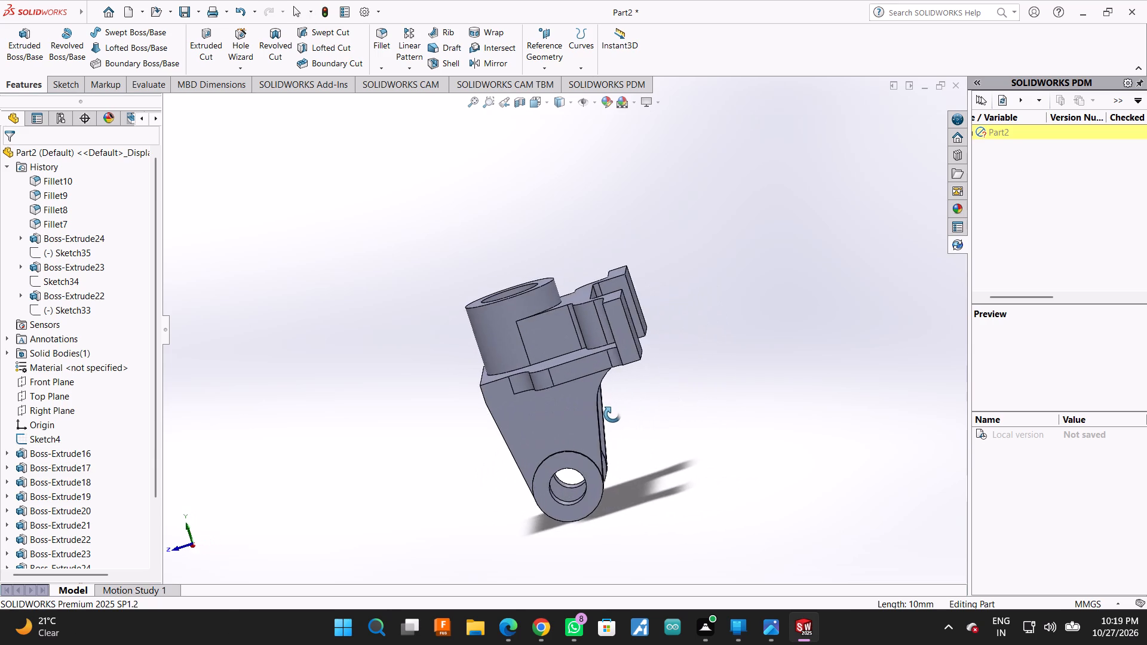
pyautogui.moveTo(612, 414); pyautogui.dragTo(667, 433, button='middle')
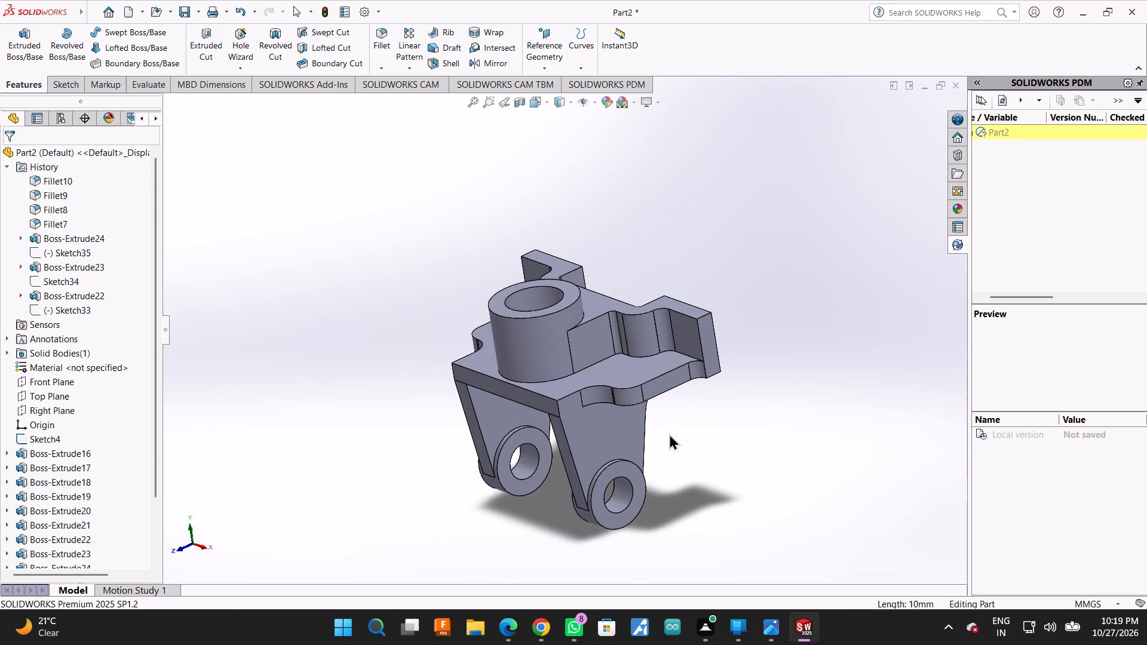
pyautogui.moveTo(726, 426); pyautogui.dragTo(748, 547, button='middle')
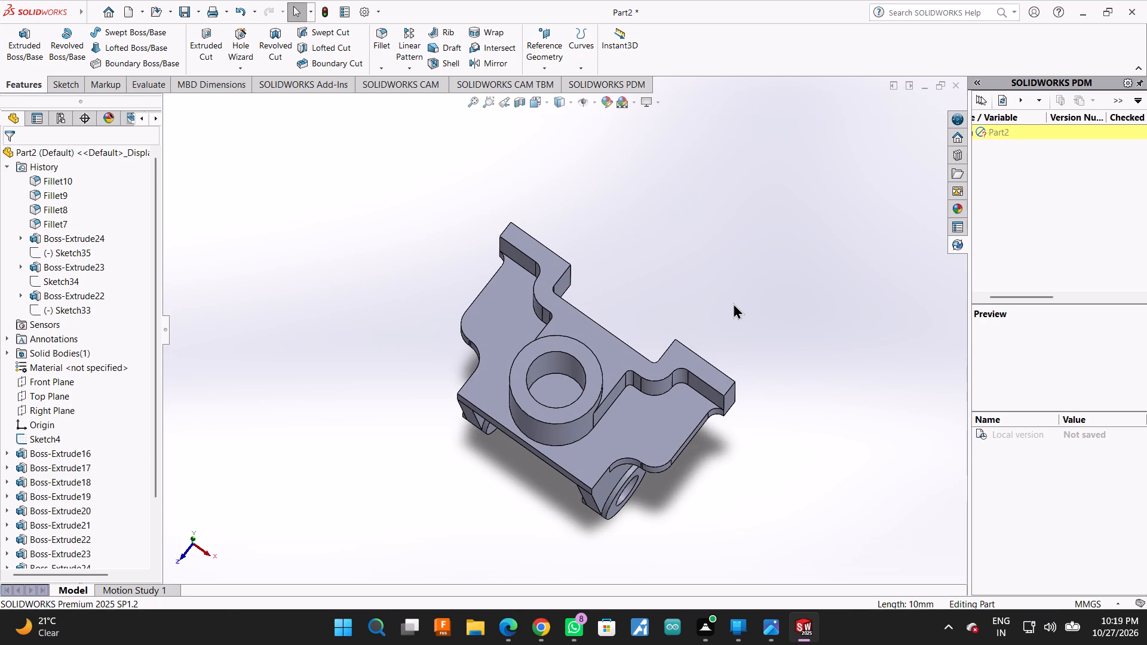
pyautogui.moveTo(733, 303); pyautogui.dragTo(730, 322, button='middle')
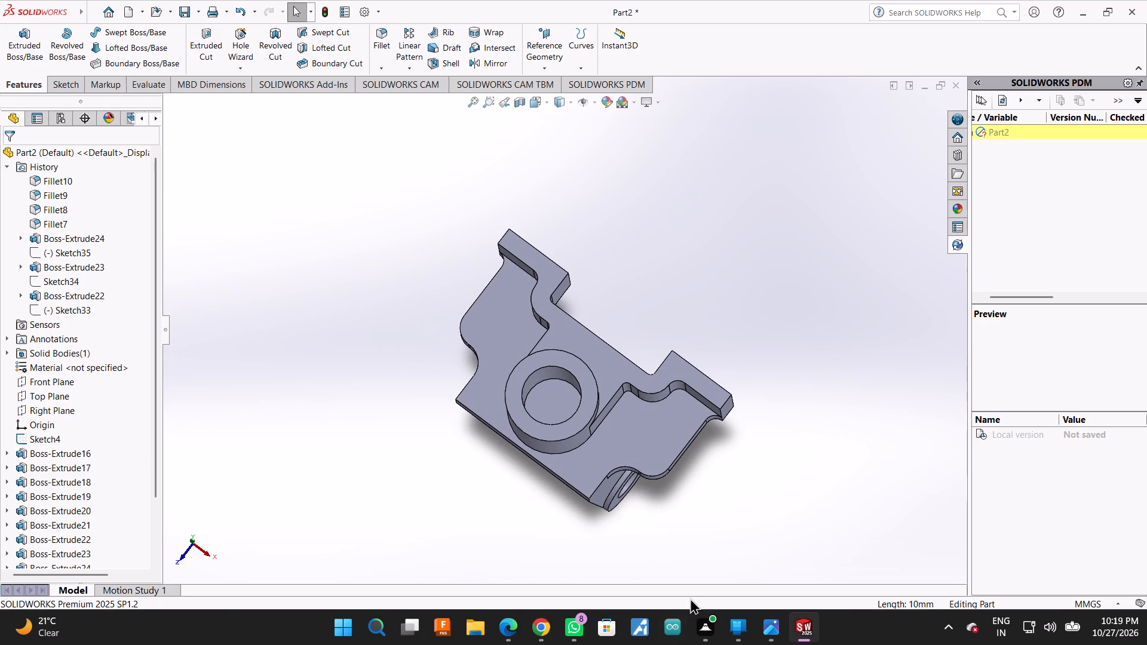
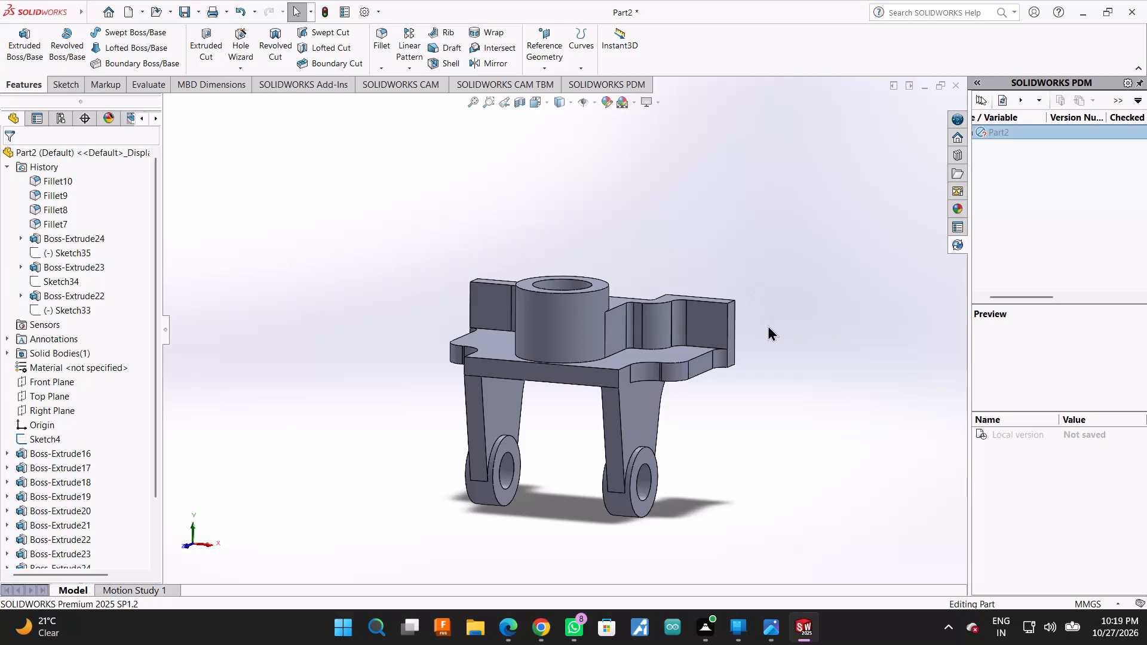
# Examine the bracket from several angles, including the central boss, the end blocks and the two lugs.
pyautogui.moveTo(762, 328); pyautogui.dragTo(647, 475, button='middle')
pyautogui.scroll(-1, 761, 328)
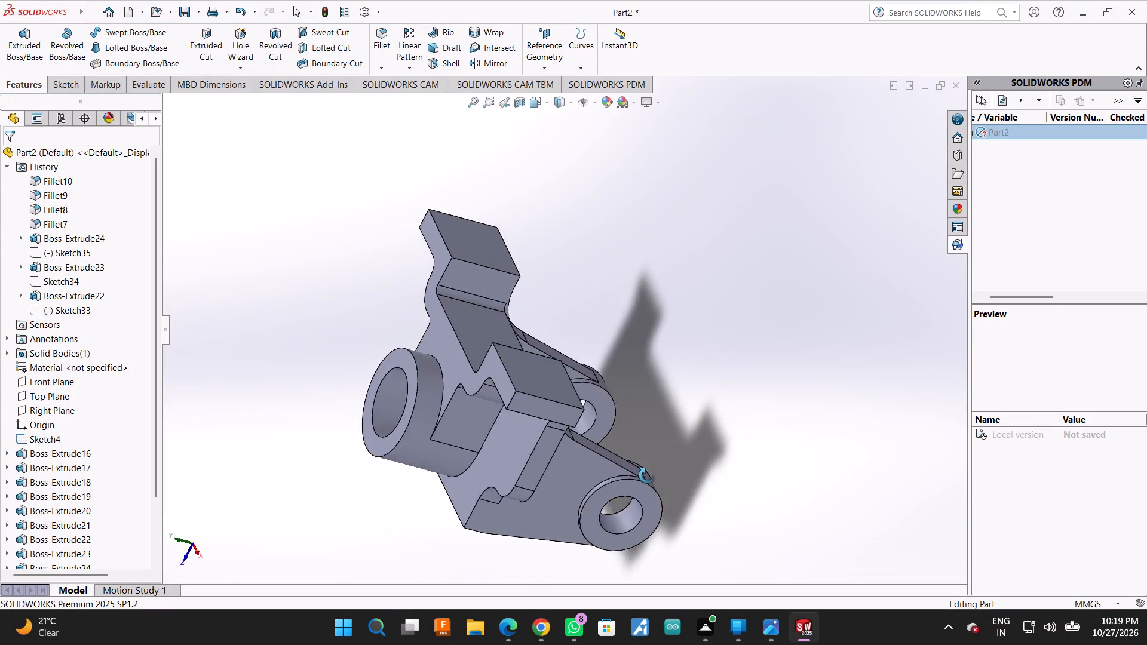
pyautogui.moveTo(647, 475); pyautogui.dragTo(722, 158, button='middle')
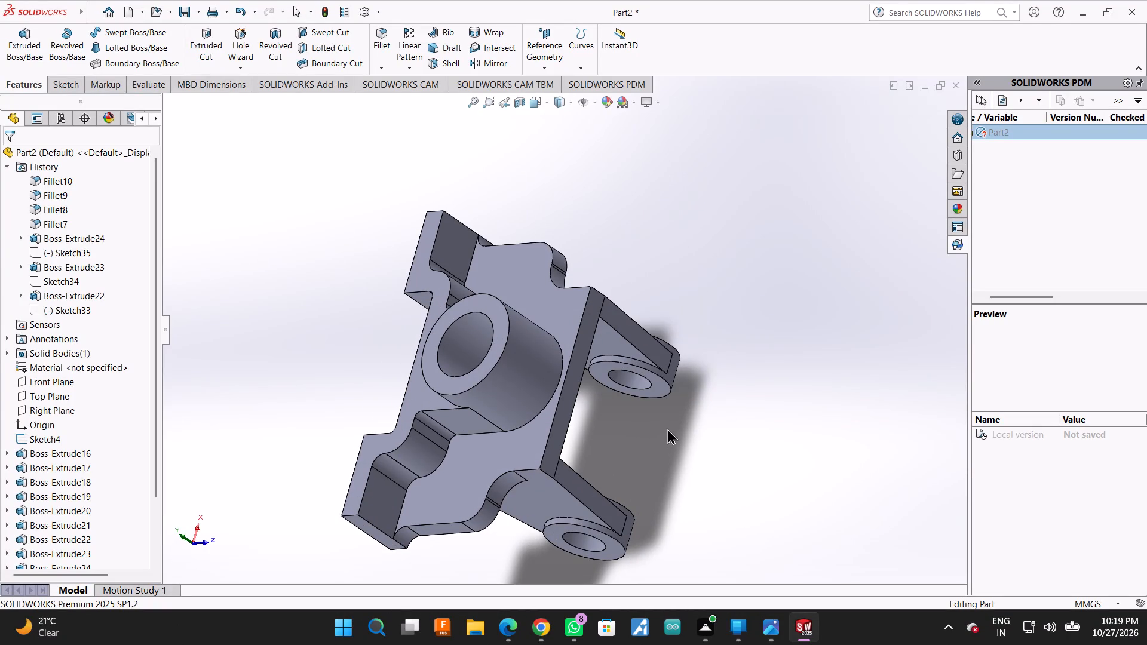
pyautogui.moveTo(751, 454); pyautogui.dragTo(843, 294, button='middle')
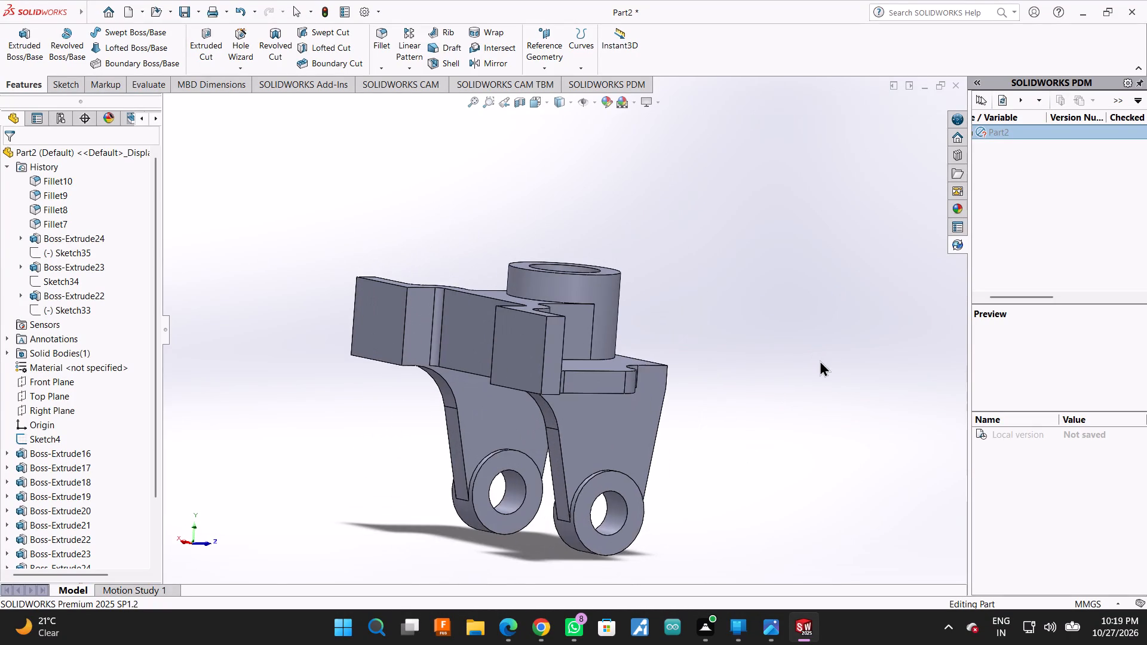
pyautogui.scroll(-1, 820, 360)
pyautogui.scroll(2, 820, 360)
pyautogui.moveTo(722, 386); pyautogui.dragTo(666, 389, button='middle')
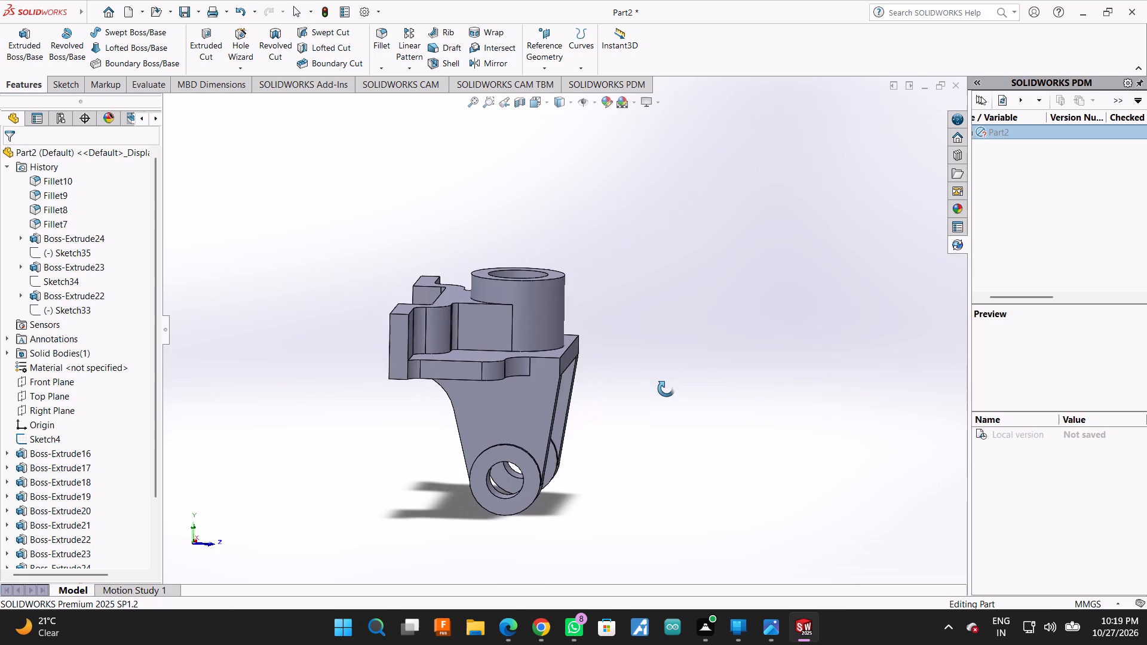
pyautogui.moveTo(666, 389); pyautogui.dragTo(754, 378, button='middle')
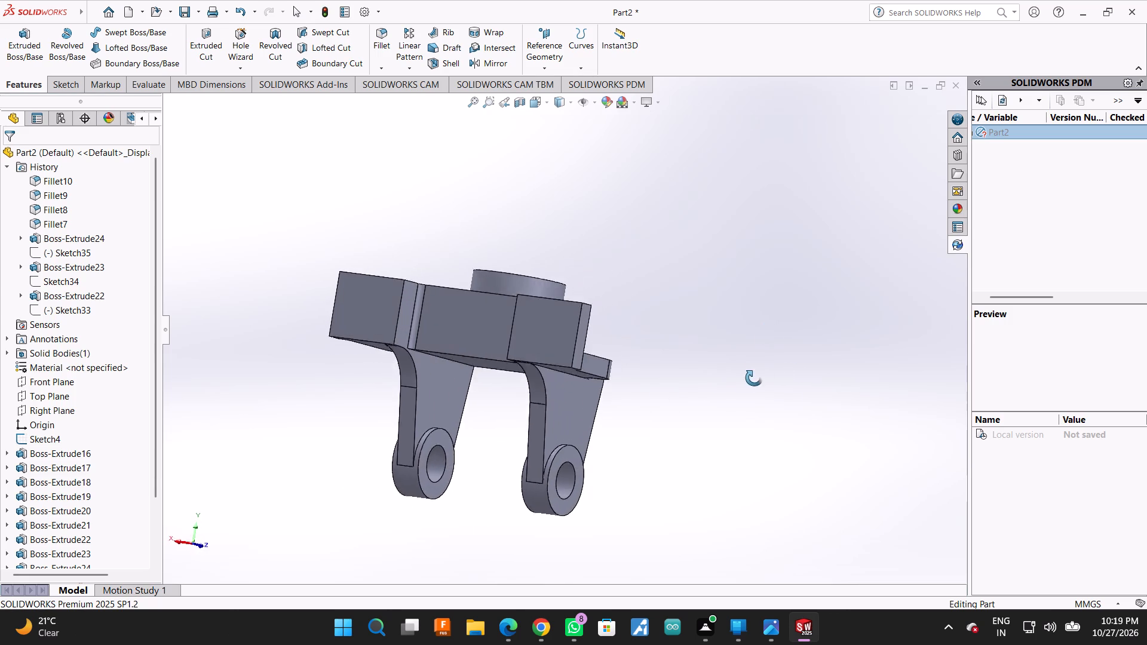
pyautogui.moveTo(754, 378); pyautogui.dragTo(710, 382, button='middle')
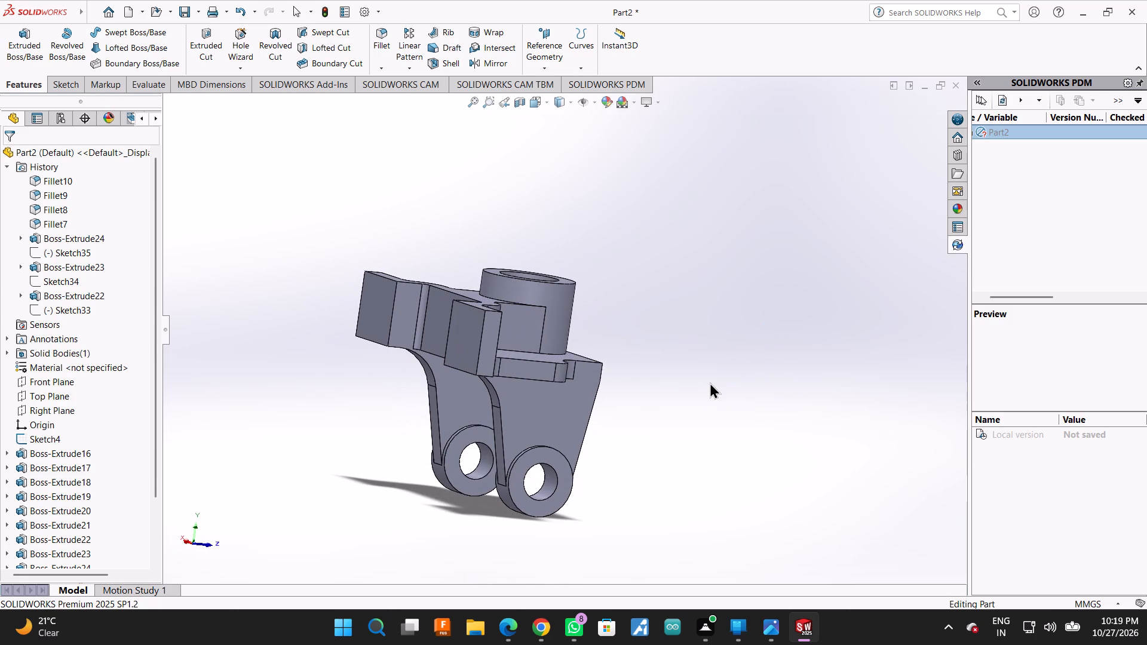
pyautogui.moveTo(710, 382); pyautogui.dragTo(708, 382, button='middle')
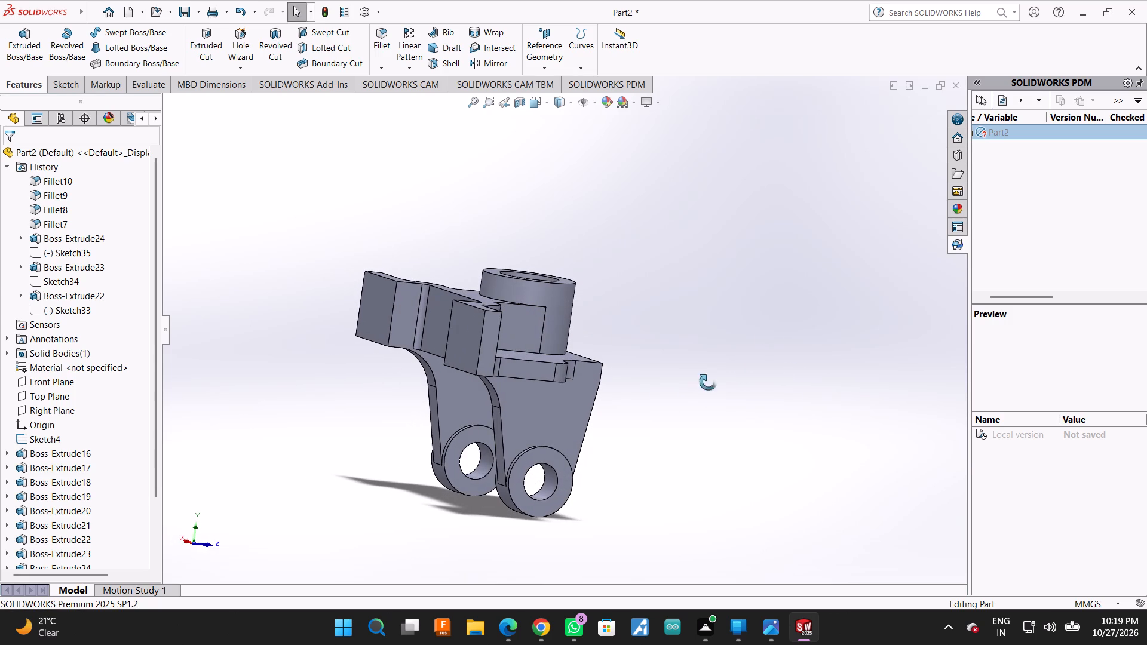
pyautogui.moveTo(708, 382); pyautogui.dragTo(671, 383, button='middle')
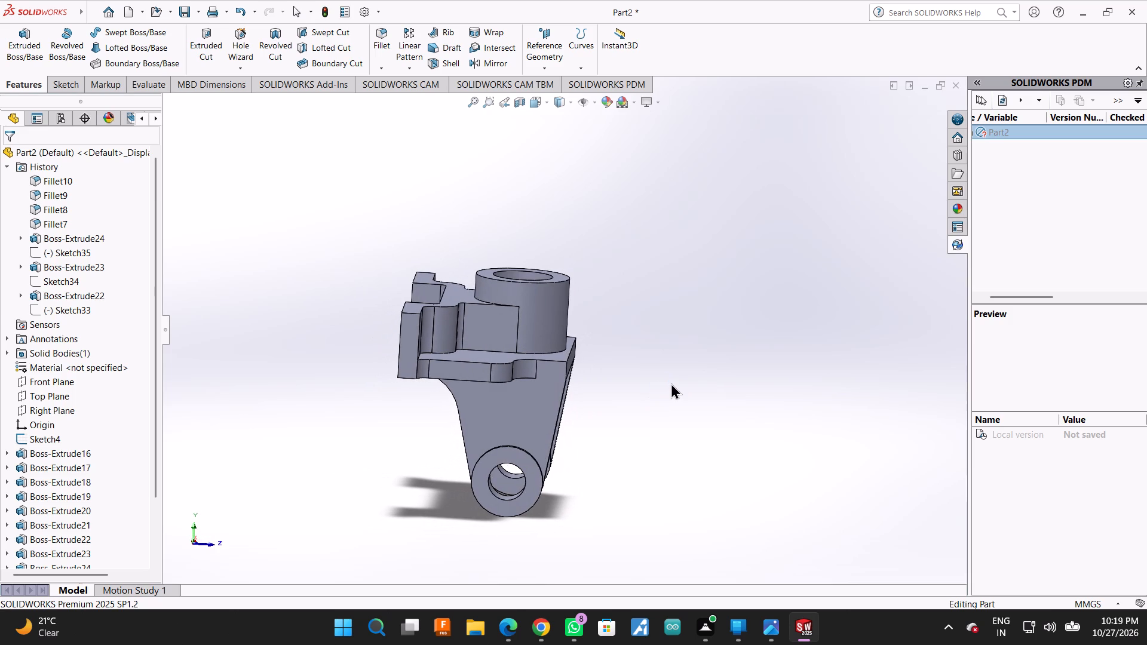
pyautogui.scroll(1, 667, 394)
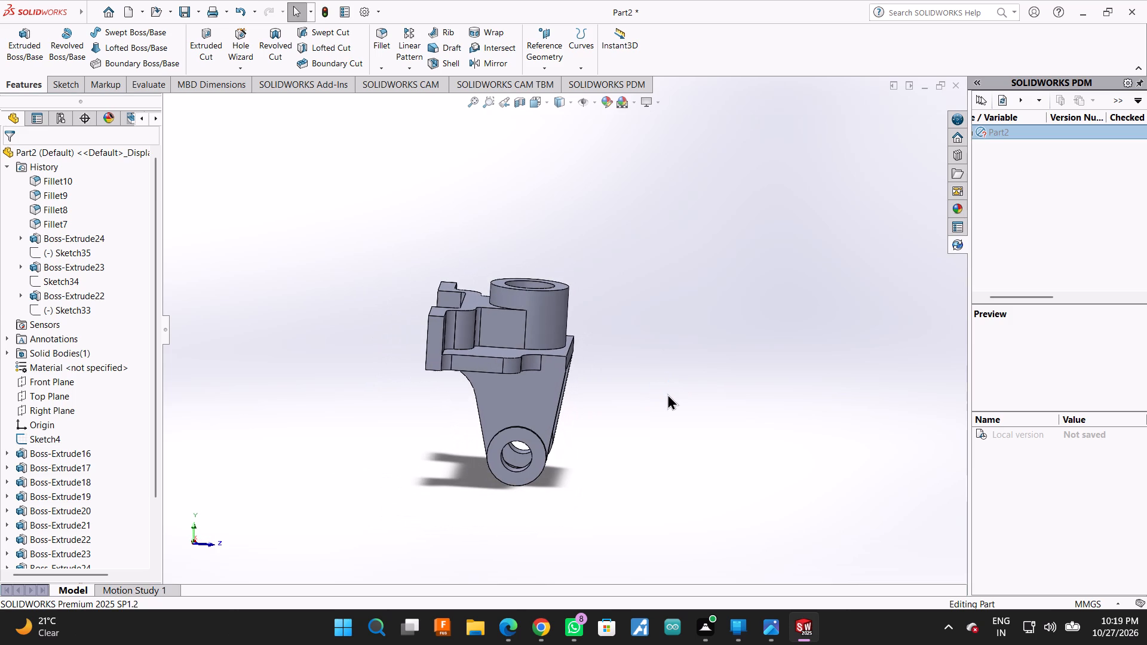
pyautogui.middleClick(667, 394)
pyautogui.moveTo(667, 394); pyautogui.dragTo(614, 443, button='middle')
pyautogui.scroll(2, 646, 412)
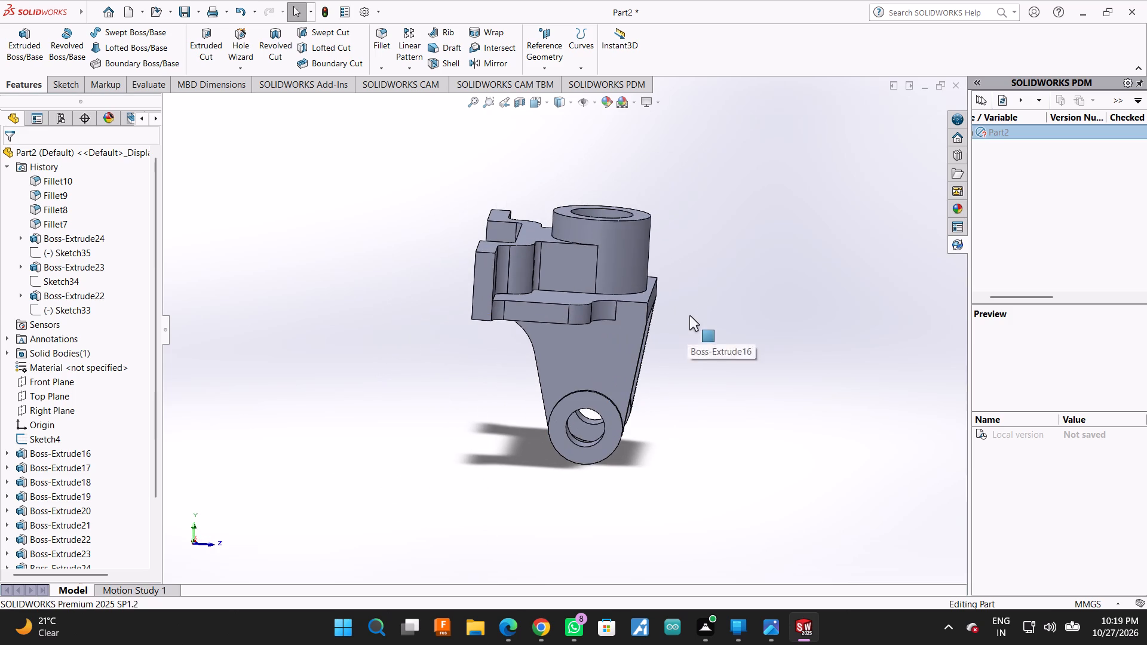
pyautogui.moveTo(689, 315); pyautogui.dragTo(661, 368, button='middle')
pyautogui.scroll(1, 689, 315)
pyautogui.moveTo(661, 370); pyautogui.dragTo(652, 430, button='middle')
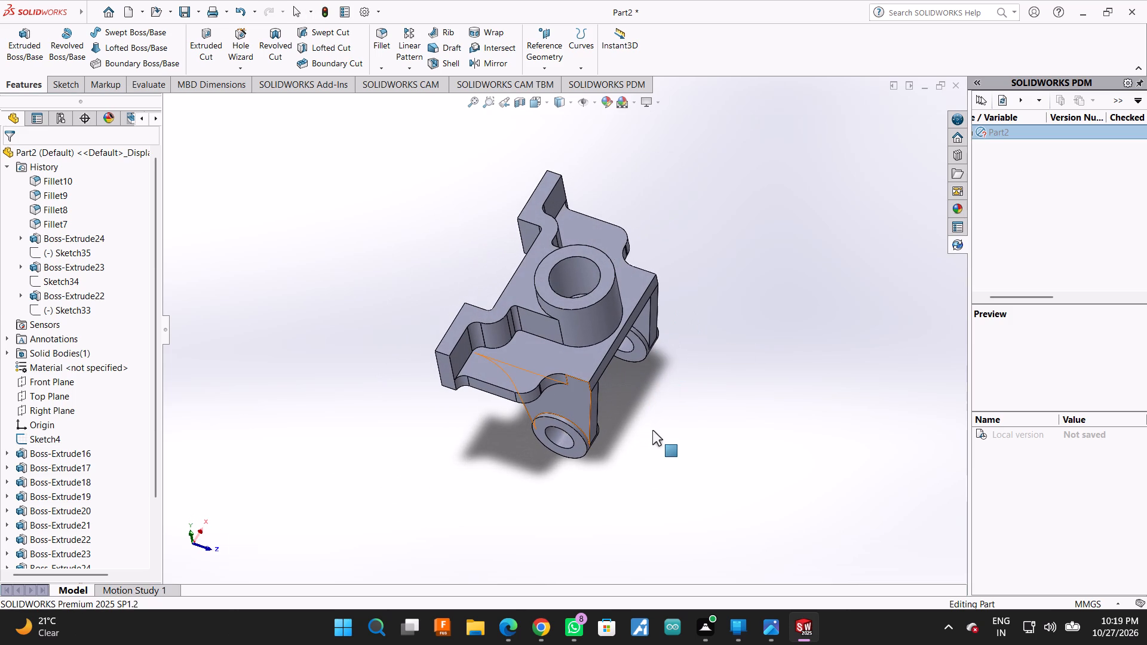
# Start a sketch on the end block's flat outer face and draw circles about 16.6 mm and 14 mm in diameter, one on each end block.
pyautogui.moveTo(673, 392); pyautogui.dragTo(848, 383, button='middle')
pyautogui.click(683, 328)
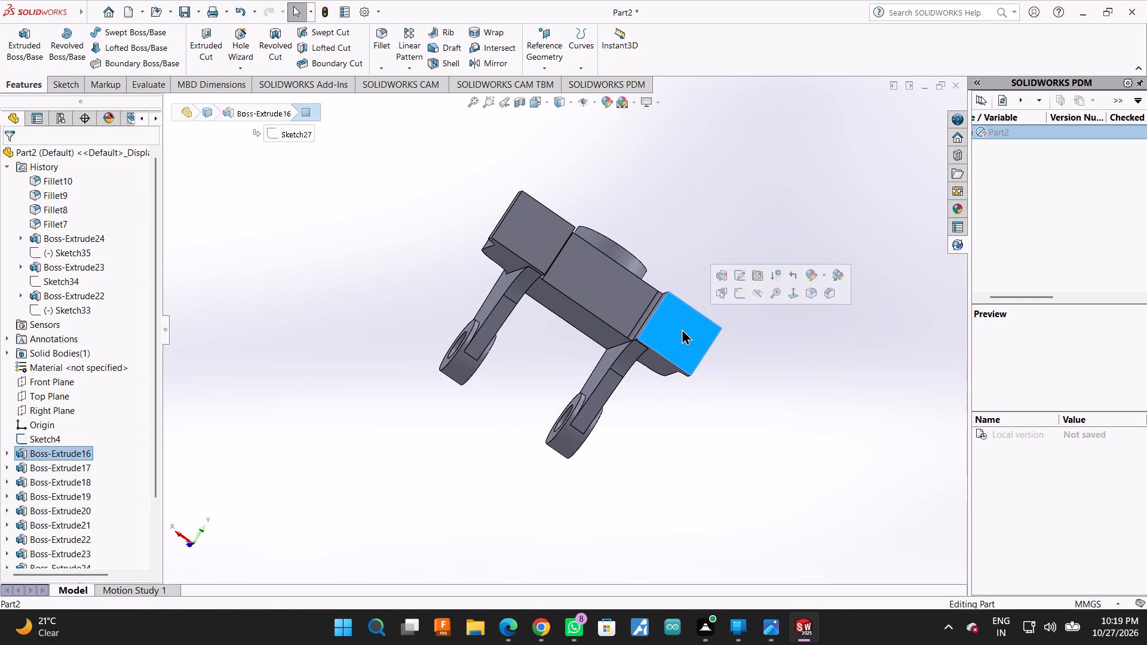
pyautogui.click(743, 291)
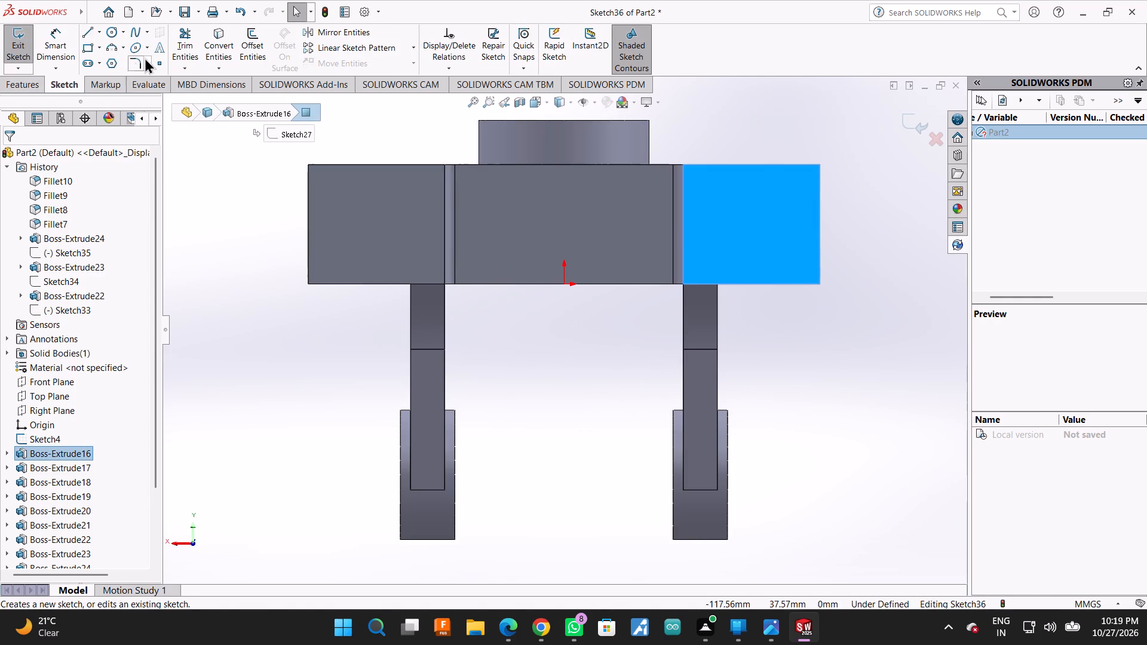
pyautogui.click(106, 26)
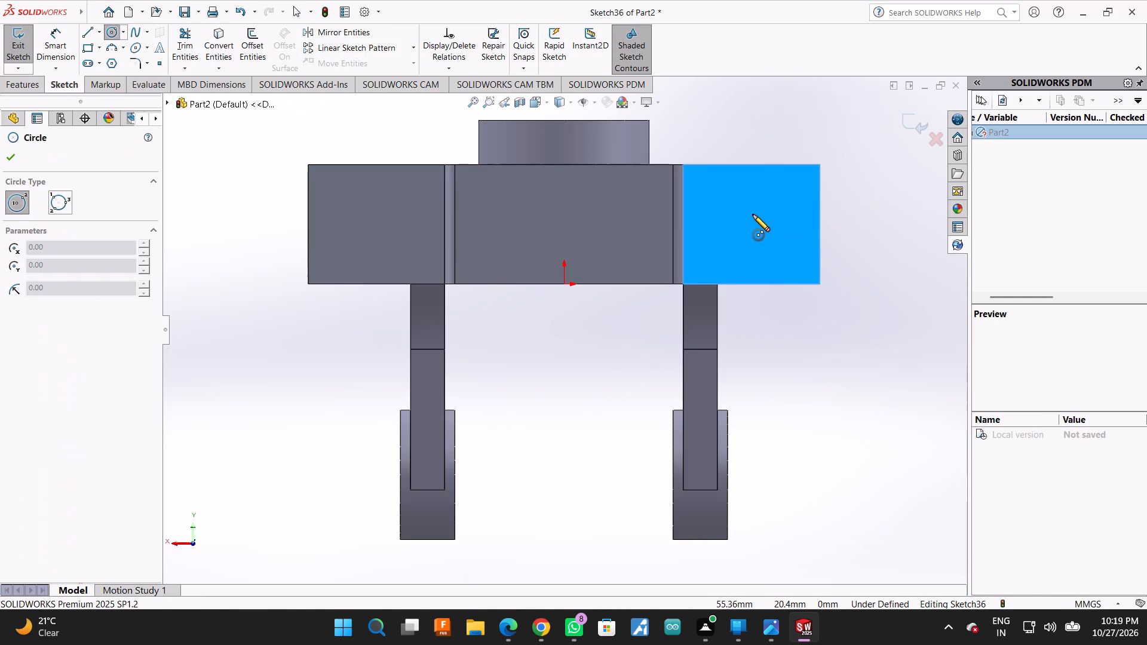
pyautogui.click(753, 214)
pyautogui.click(780, 221)
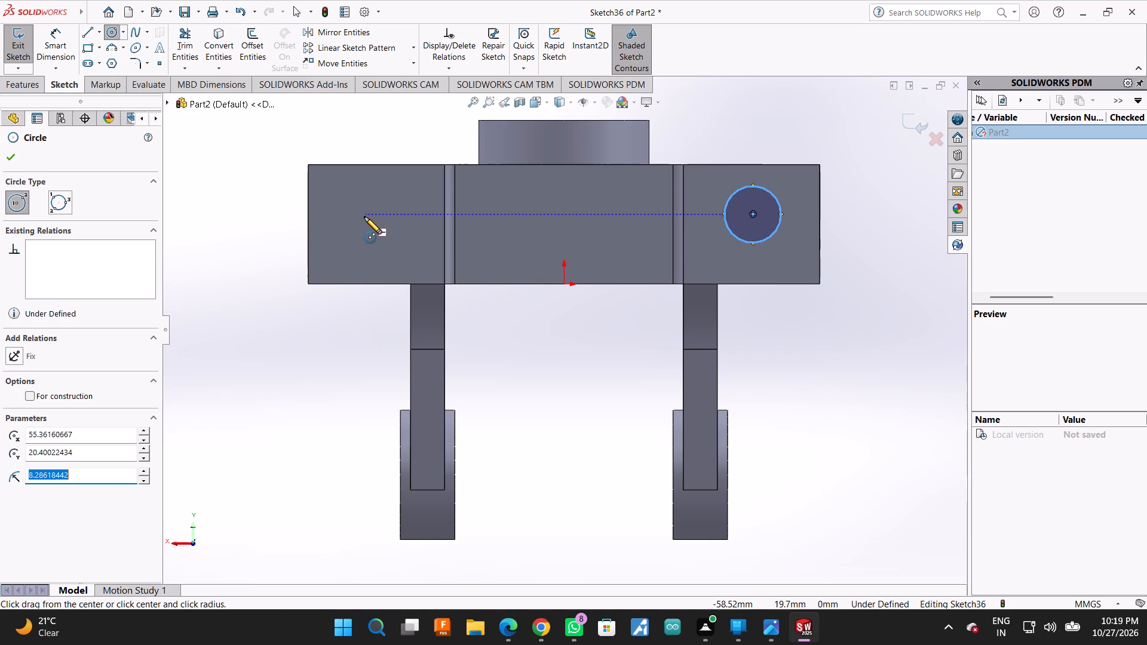
pyautogui.click(364, 217)
pyautogui.click(388, 220)
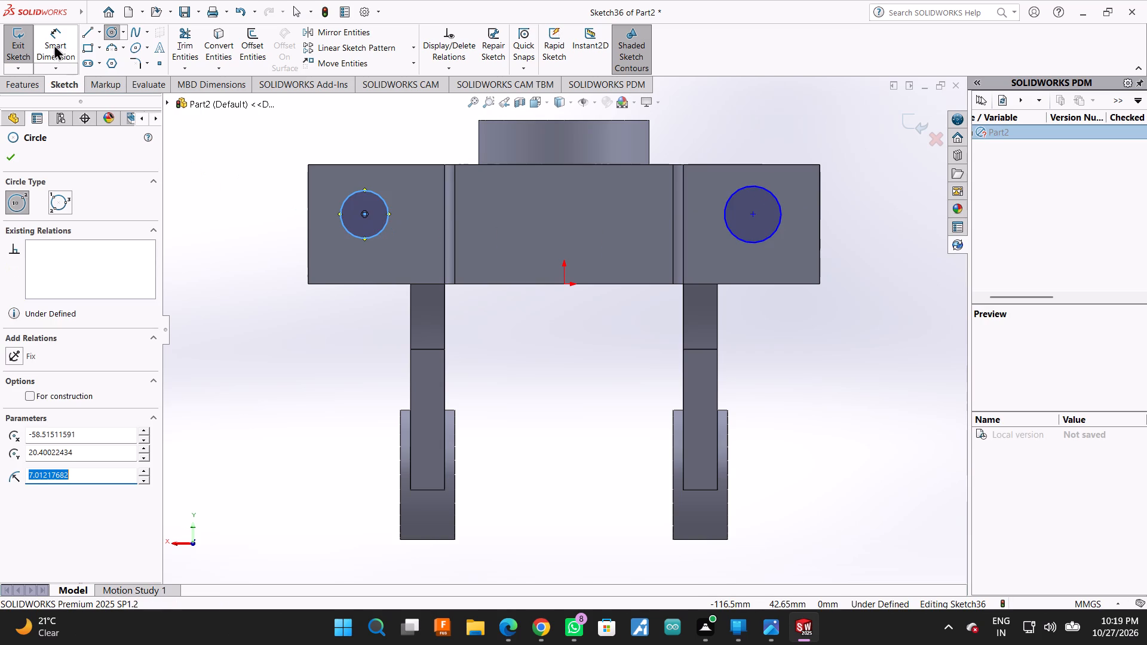
# Dimension the larger circle's centre 12 mm from the block's top edge and 12 mm from its outer side edge, with a 10 mm diameter.
pyautogui.click(50, 32)
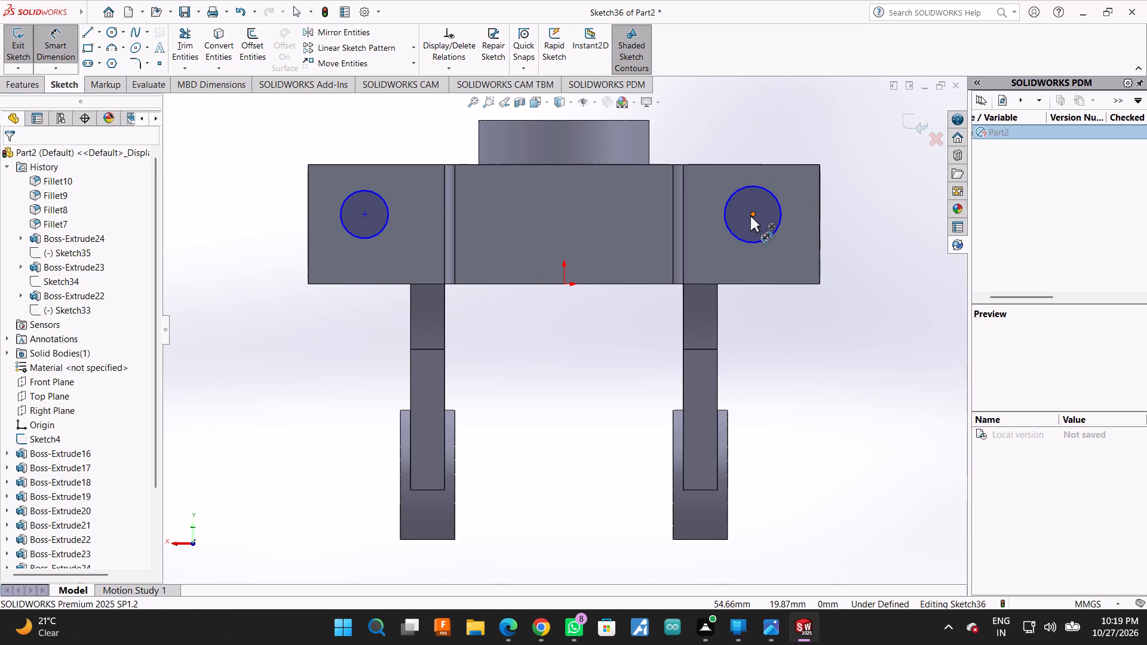
pyautogui.click(751, 216)
pyautogui.click(755, 164)
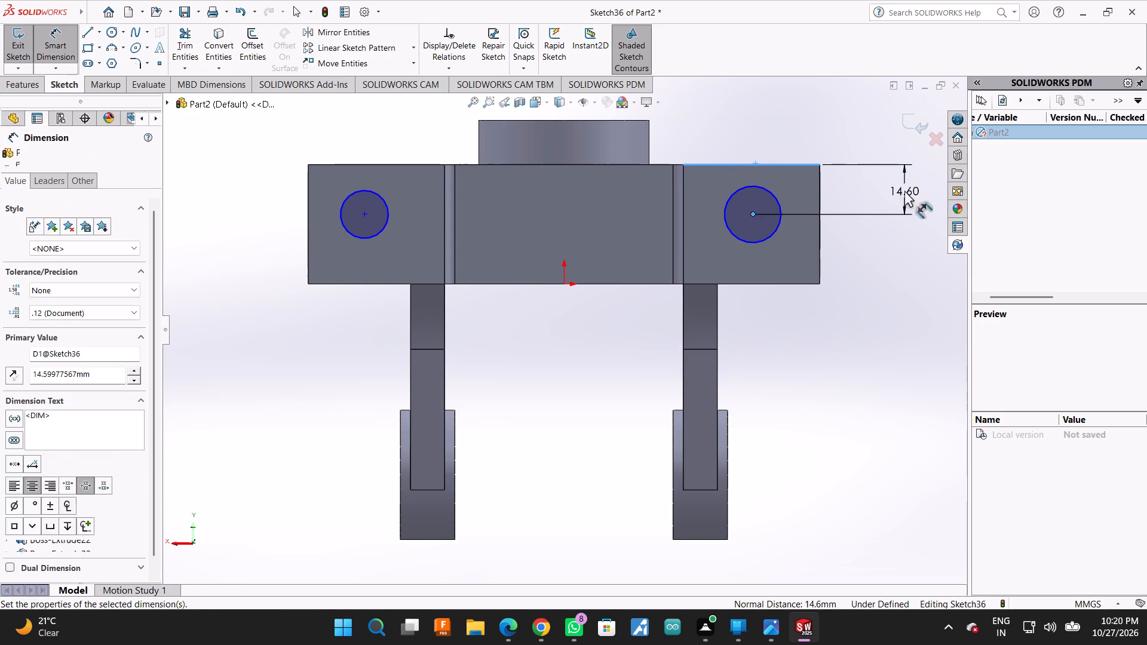
pyautogui.write('12')
pyautogui.press('Return')
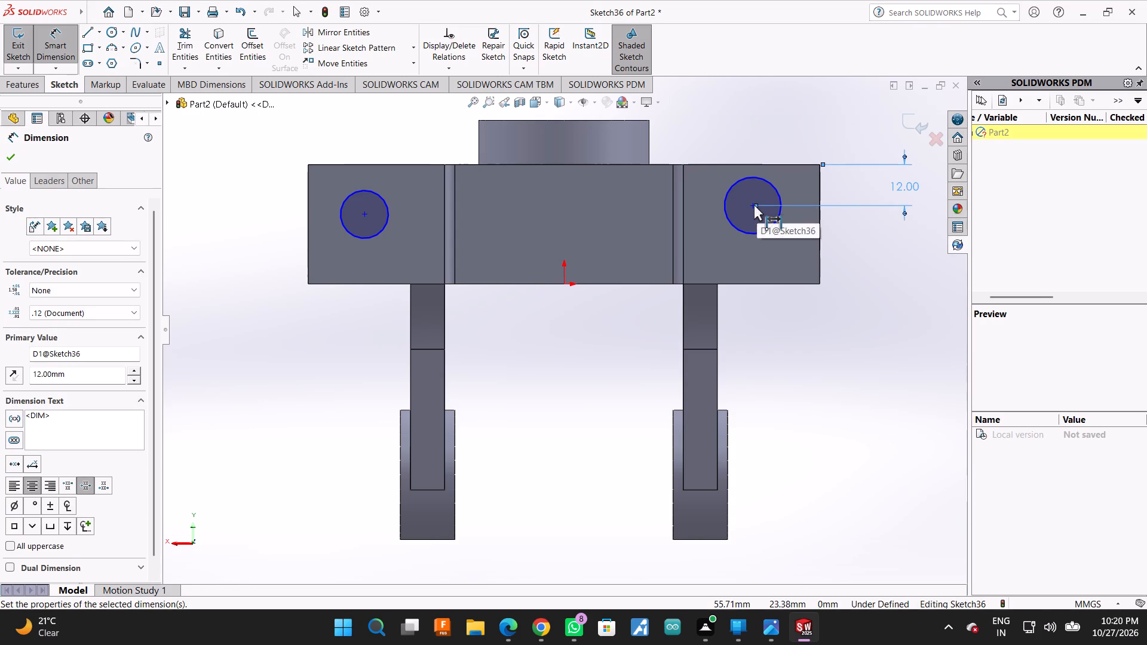
pyautogui.click(752, 204)
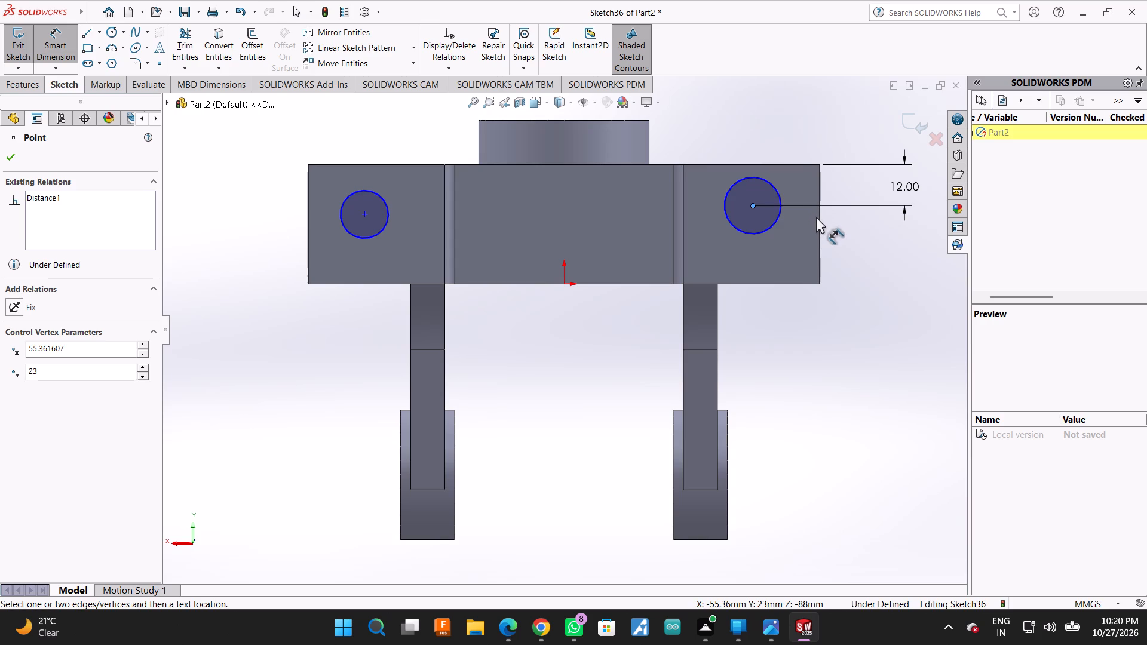
pyautogui.click(818, 217)
pyautogui.click(780, 116)
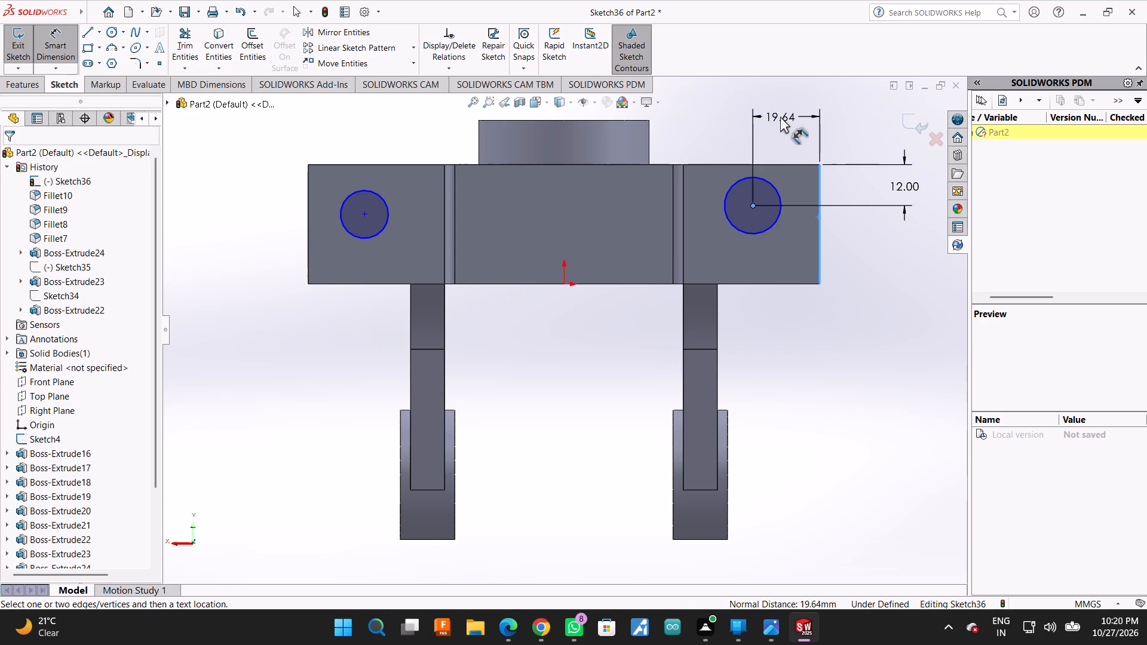
pyautogui.write('12')
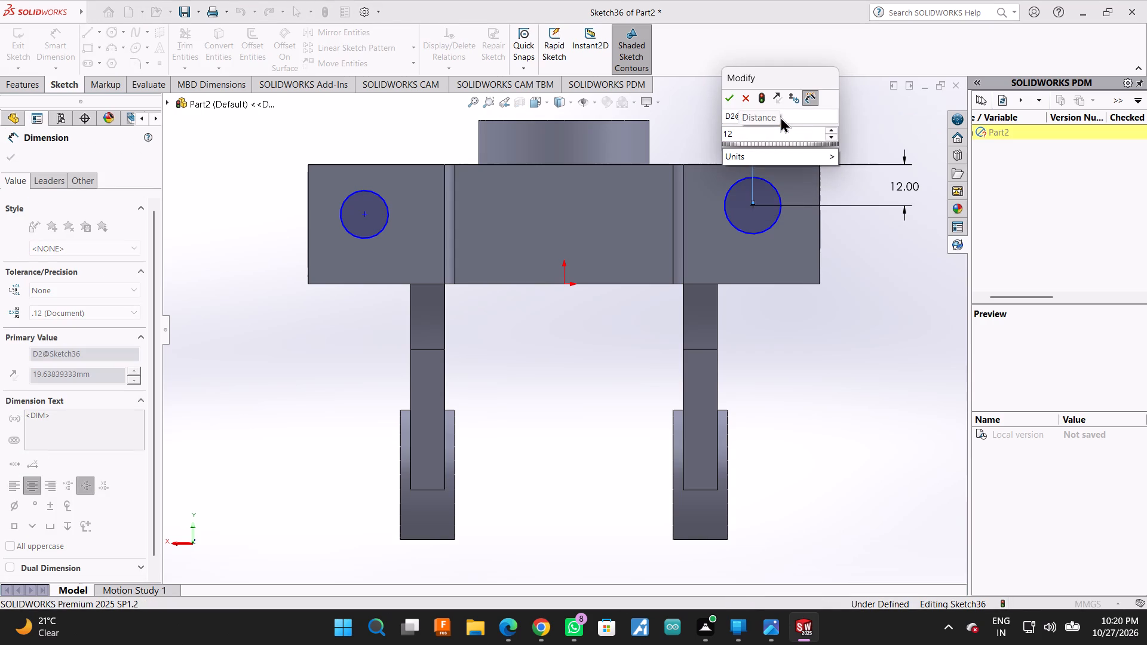
pyautogui.press('Return')
pyautogui.click(790, 179)
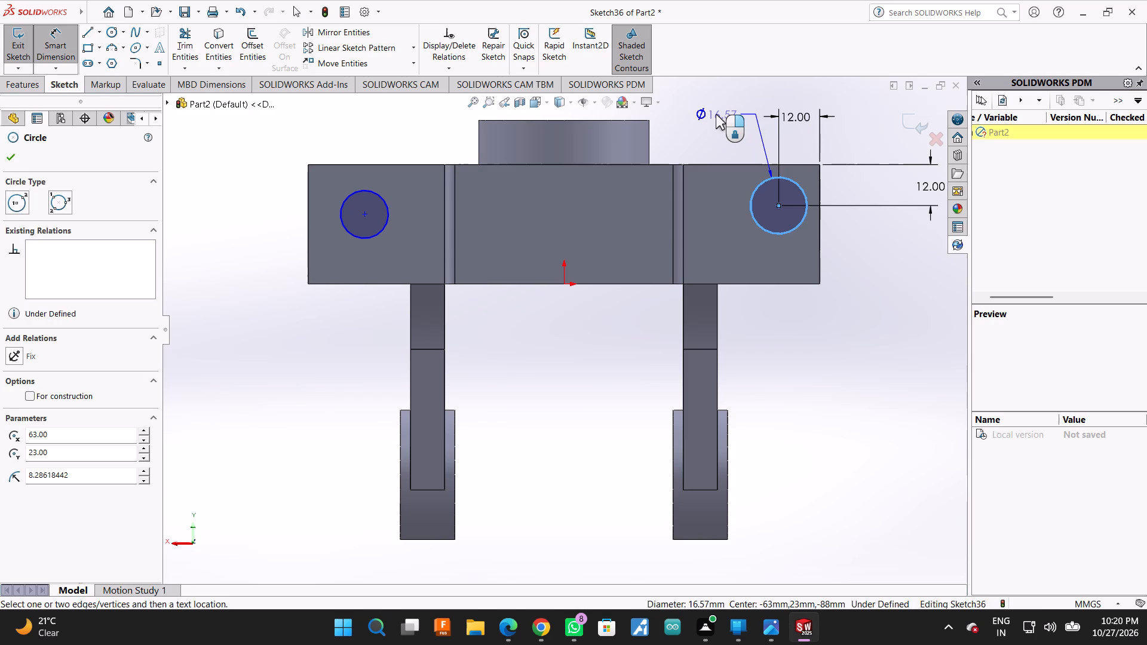
pyautogui.click(716, 114)
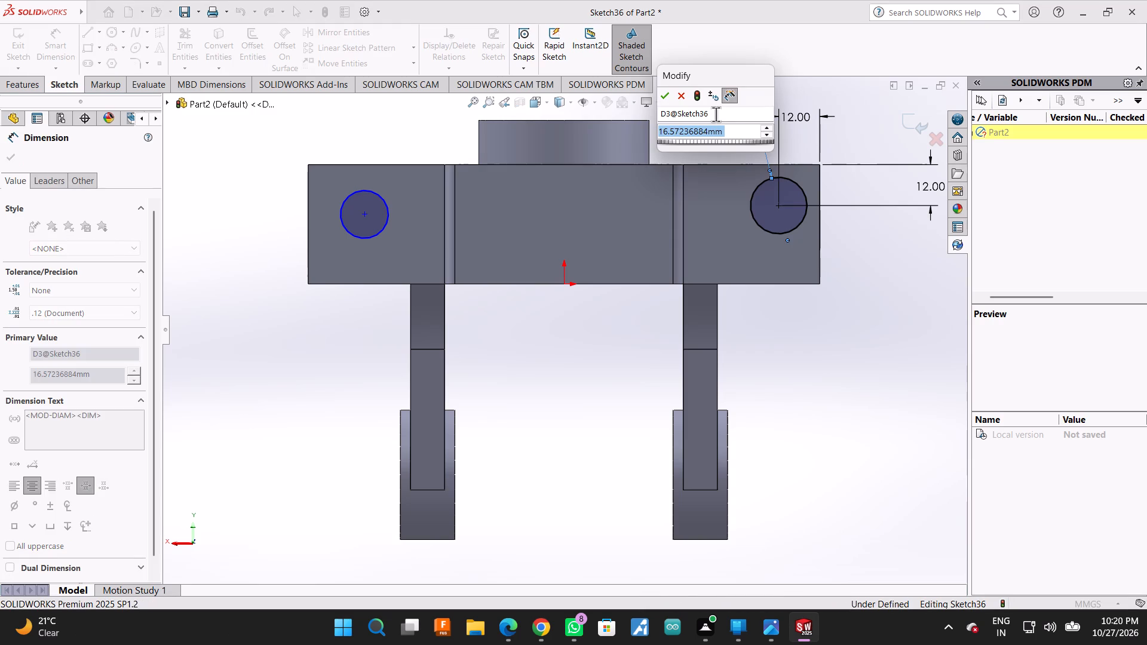
pyautogui.write('10')
pyautogui.press('Return')
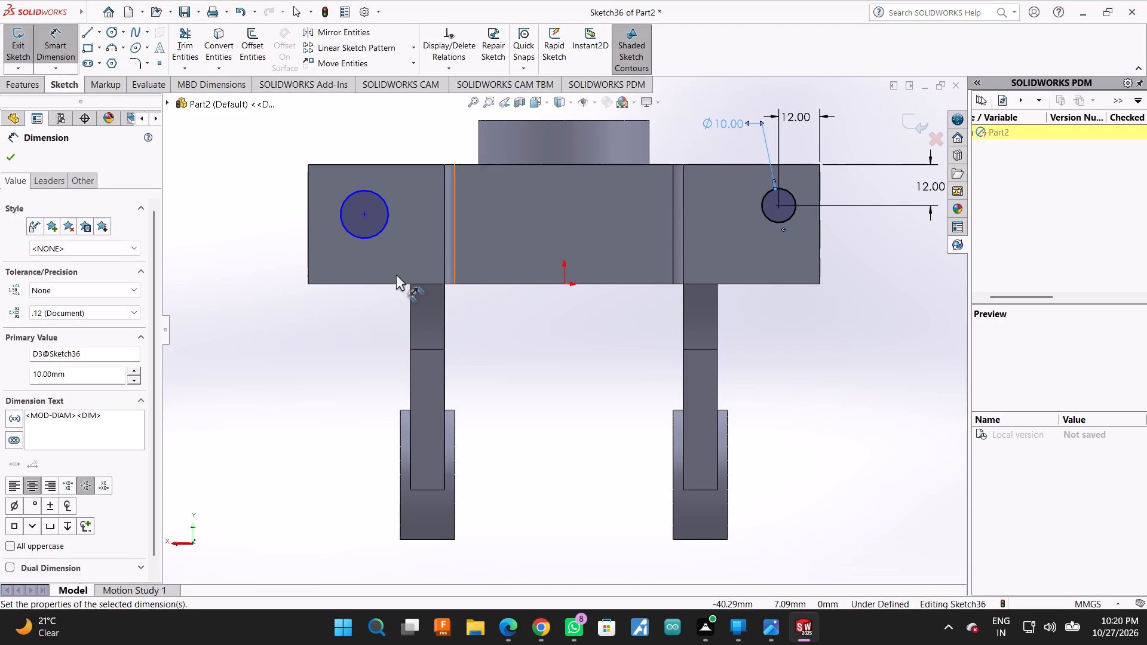
# Dimension the other circle's centre 12 mm from its block's outer side edge and 12 mm from the top edge, with a 10 mm diameter.
pyautogui.click(363, 213)
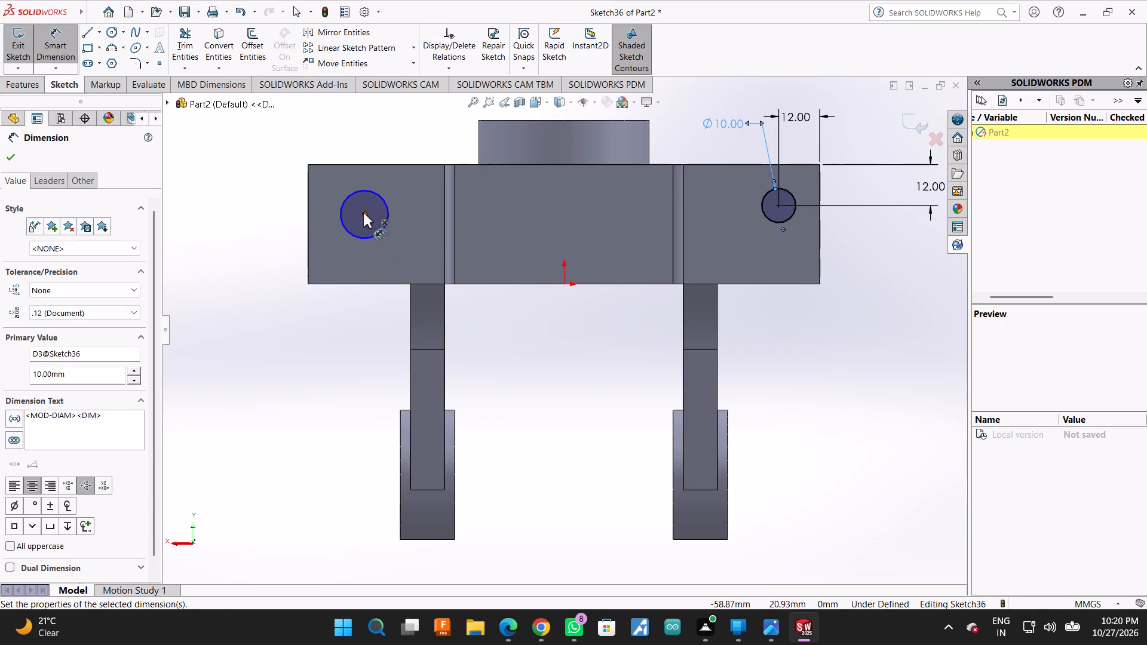
pyautogui.click(309, 211)
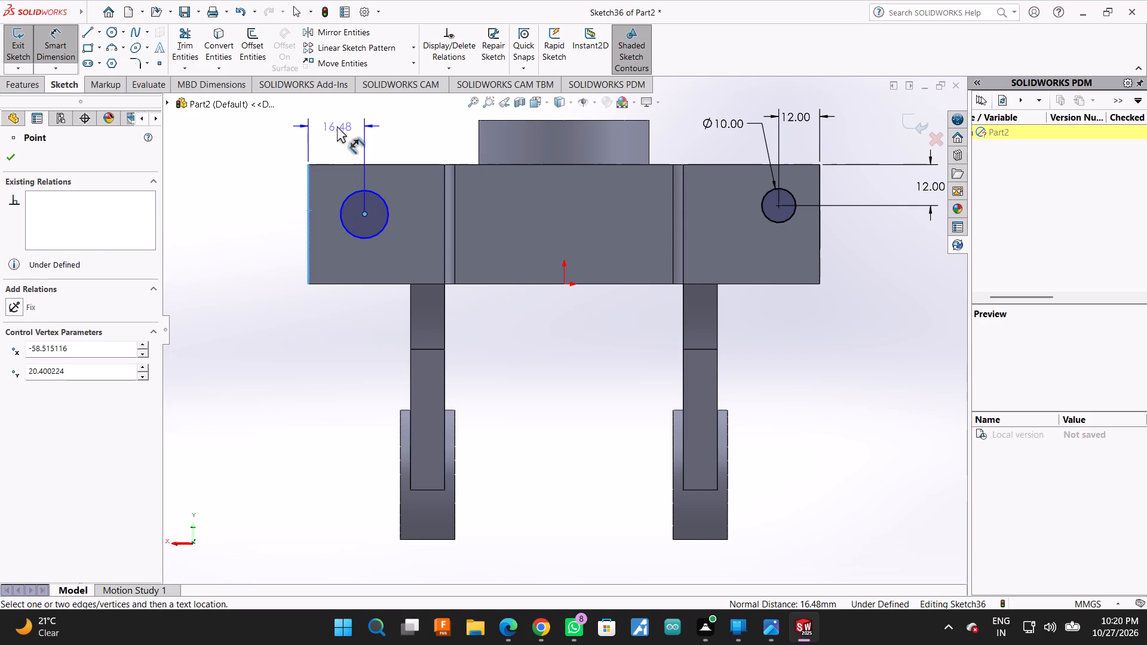
pyautogui.click(337, 126)
pyautogui.write('12')
pyautogui.press('Return')
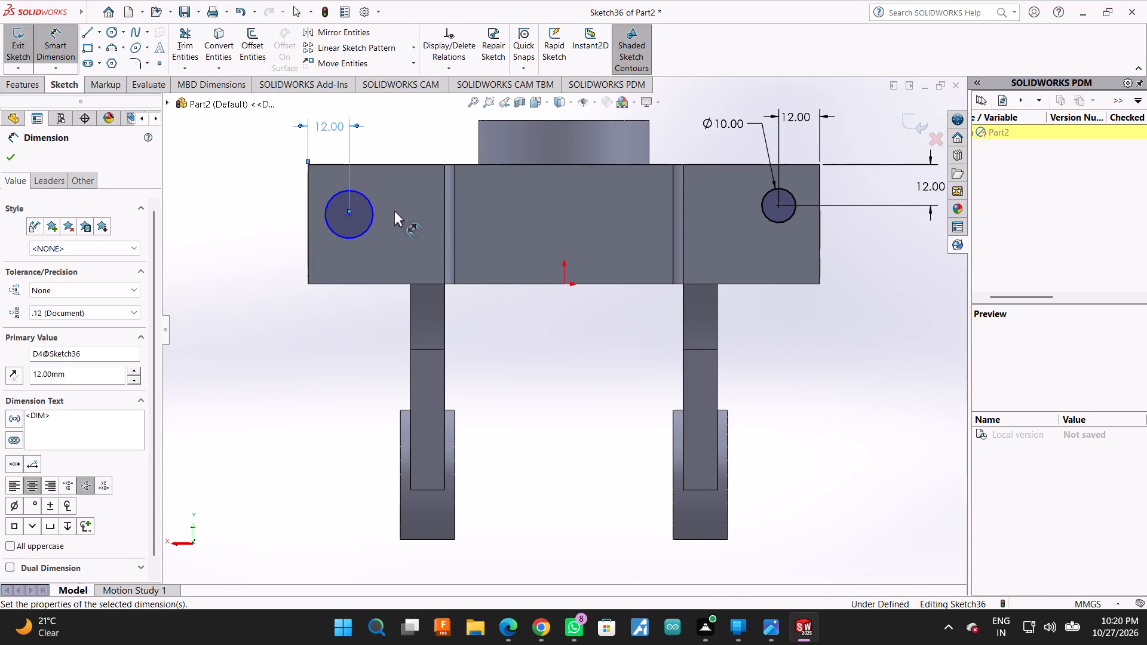
pyautogui.click(347, 214)
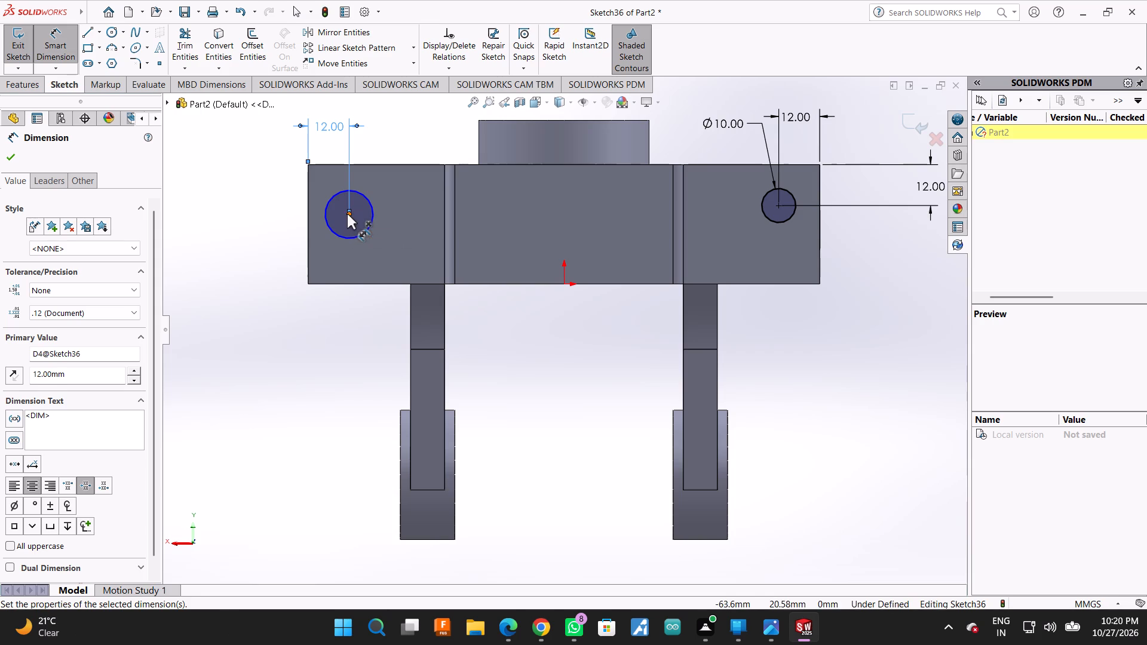
pyautogui.click(375, 164)
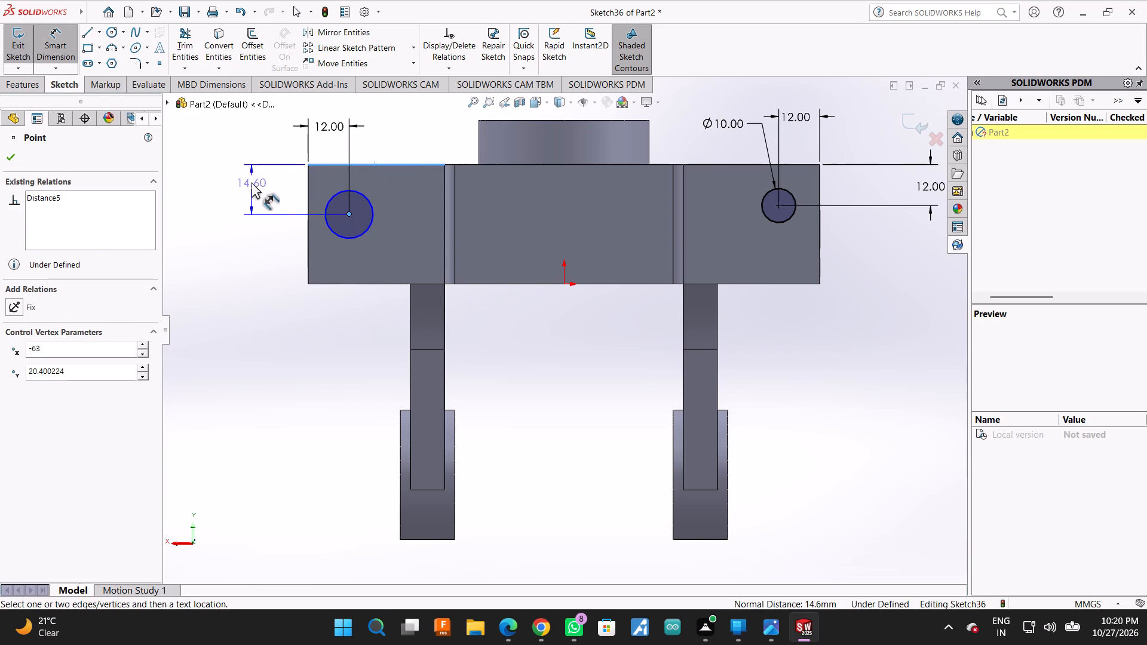
pyautogui.click(246, 189)
pyautogui.write('12')
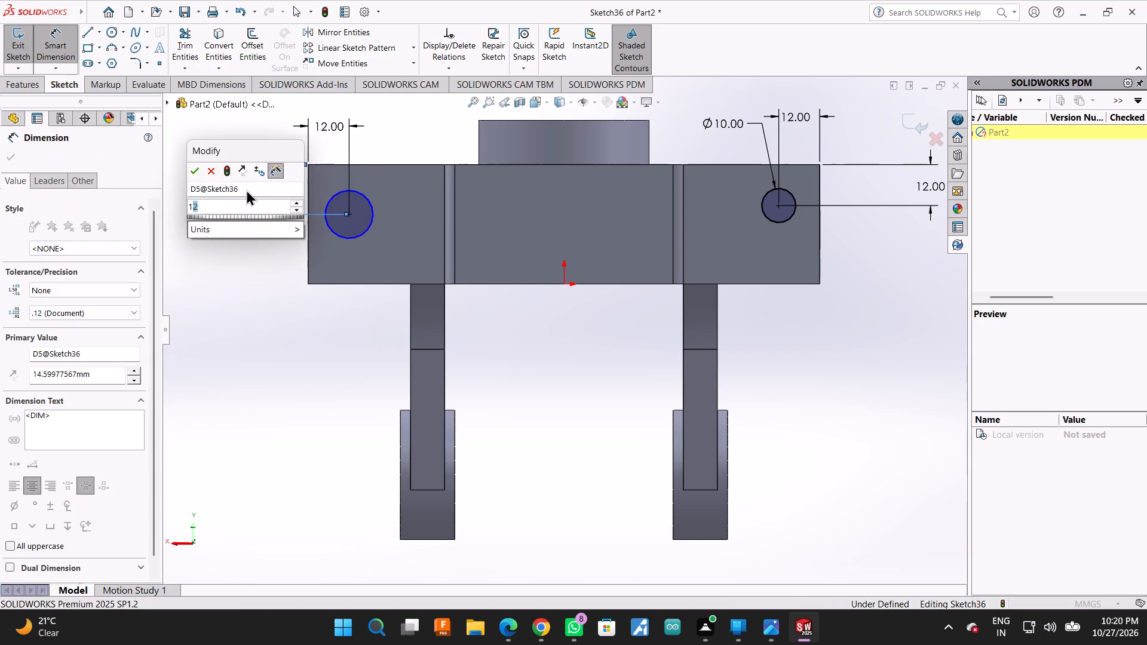
pyautogui.press('Return')
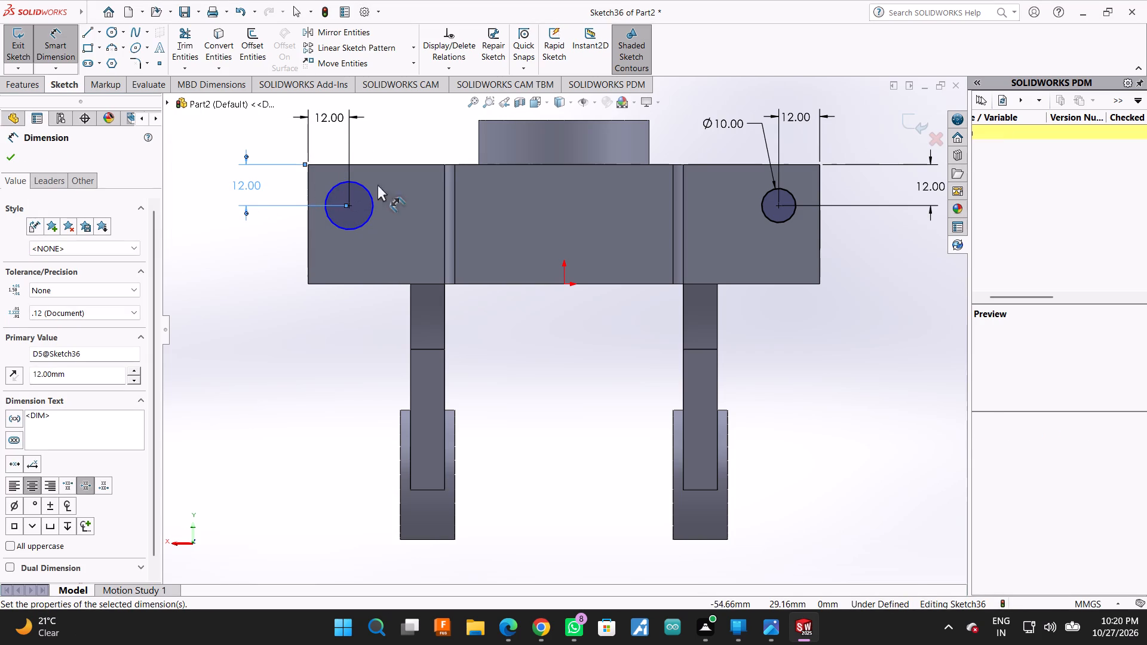
pyautogui.click(370, 195)
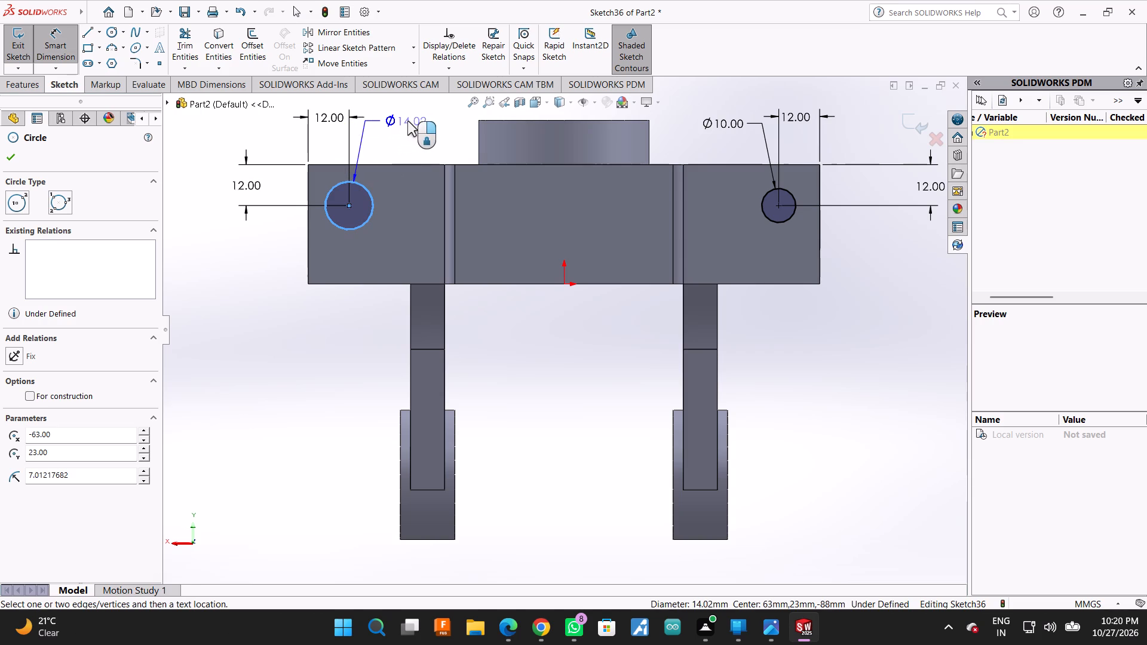
pyautogui.click(407, 121)
pyautogui.write('10')
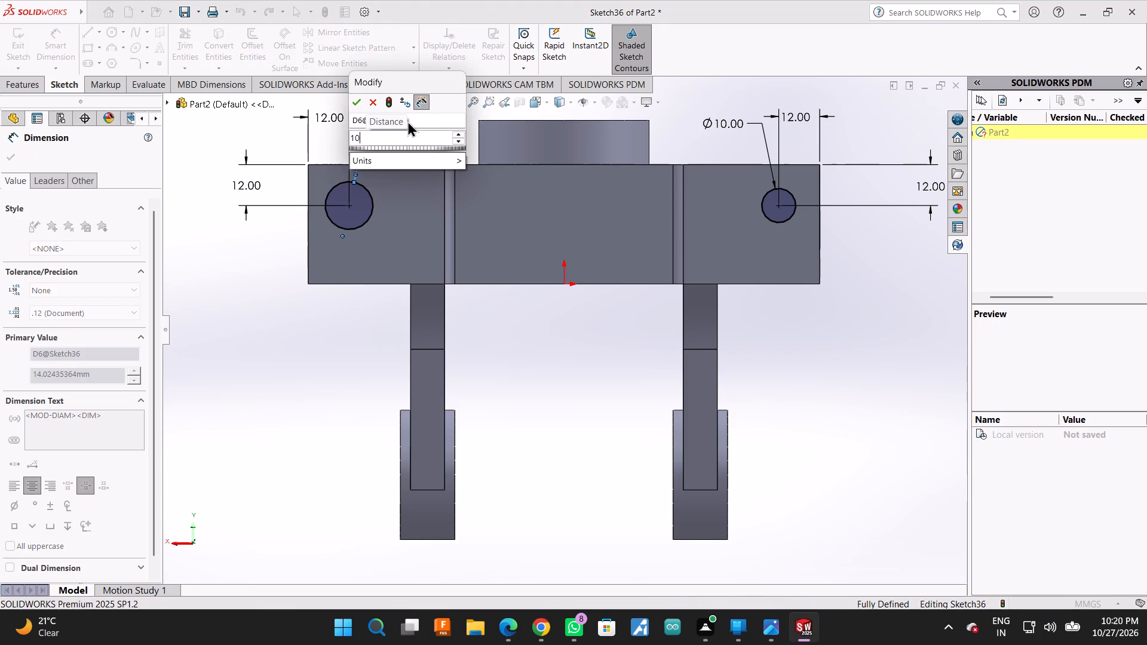
pyautogui.press('Return')
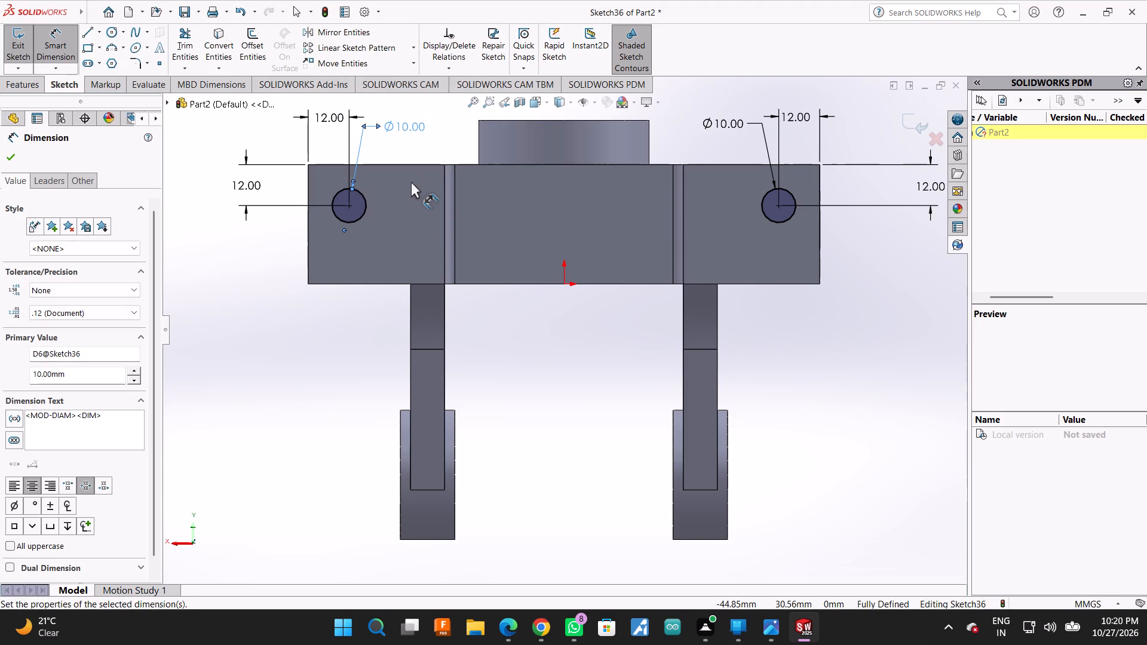
# Cut-extrude the two 10 mm circles 10 mm deep through the bracket's end blocks.
pyautogui.click(8, 155)
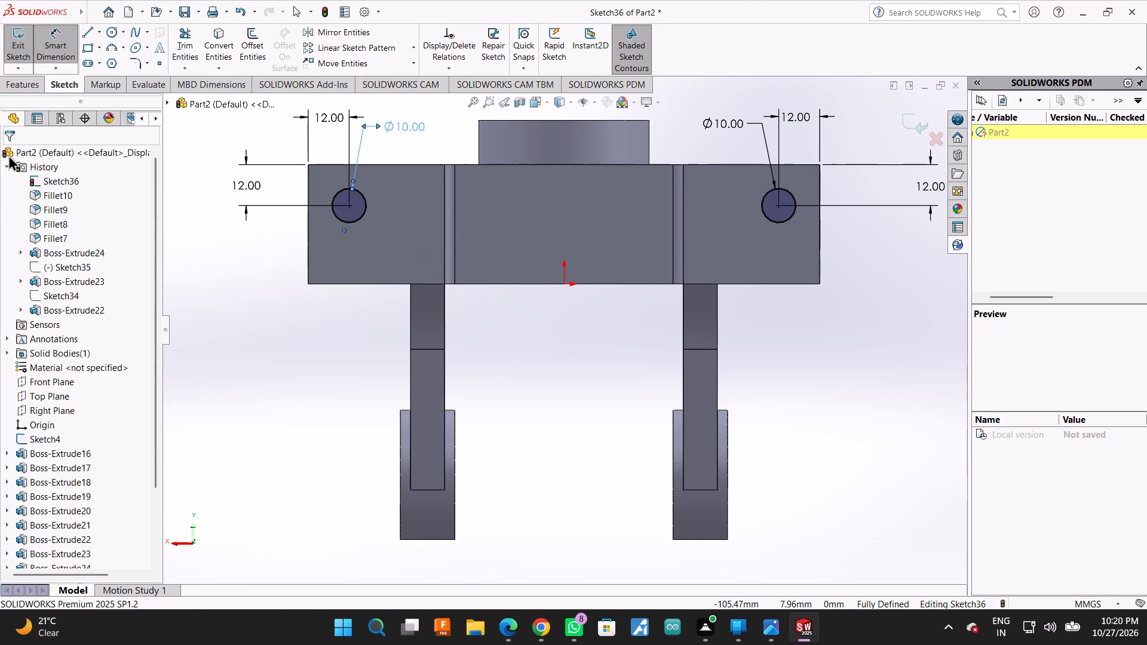
pyautogui.click(37, 79)
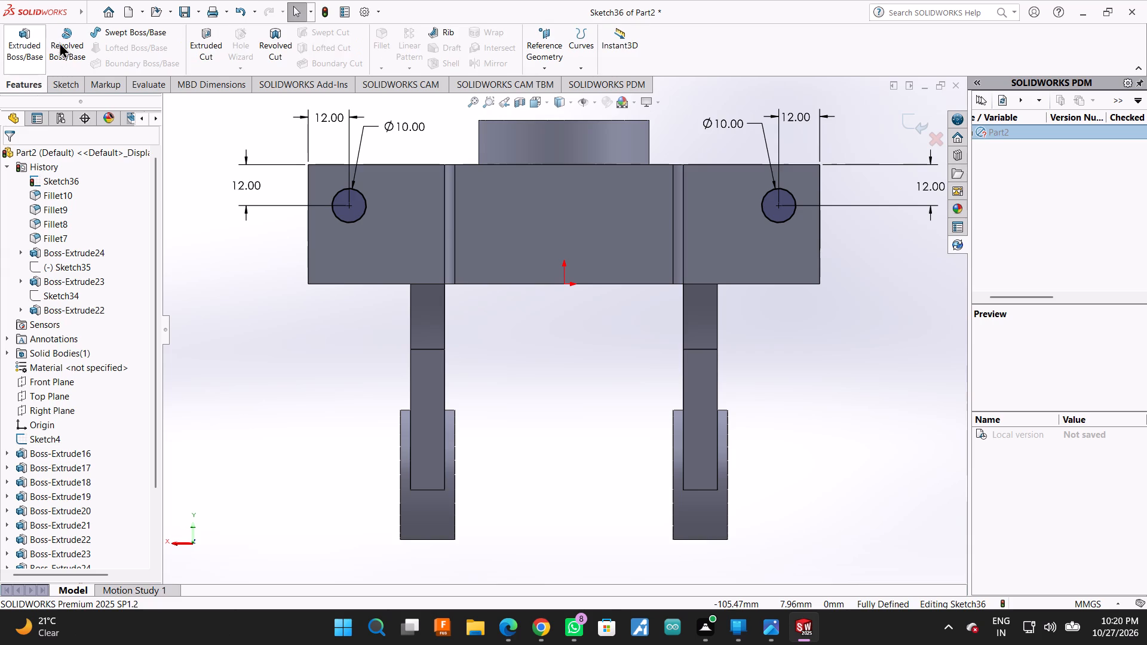
pyautogui.click(206, 37)
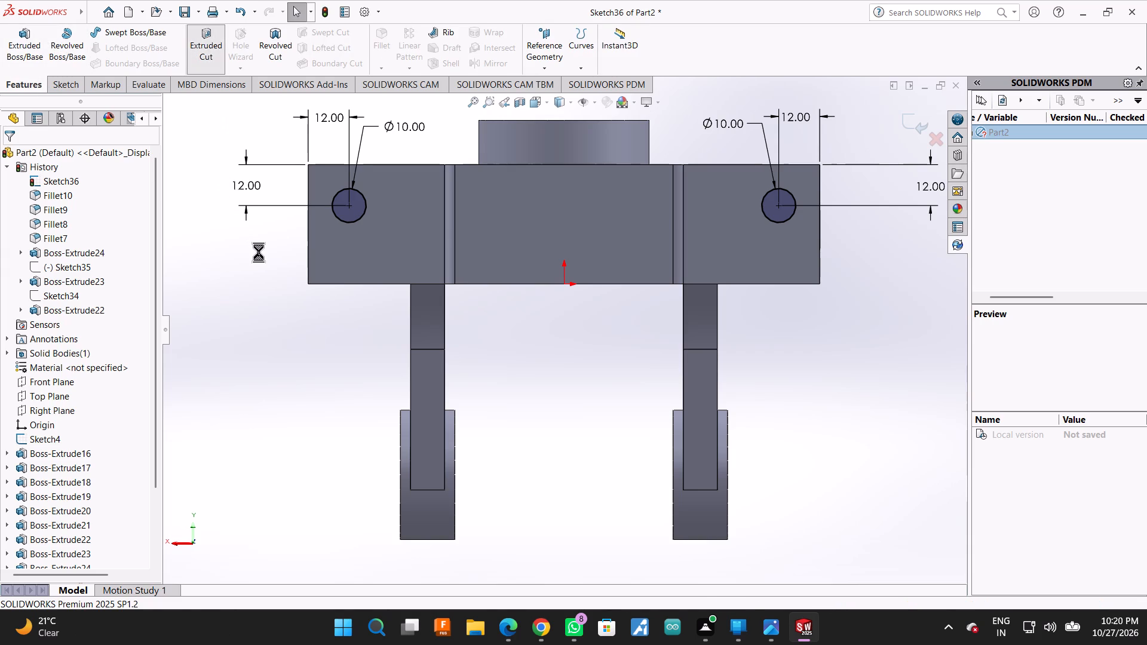
pyautogui.scroll(2, 336, 305)
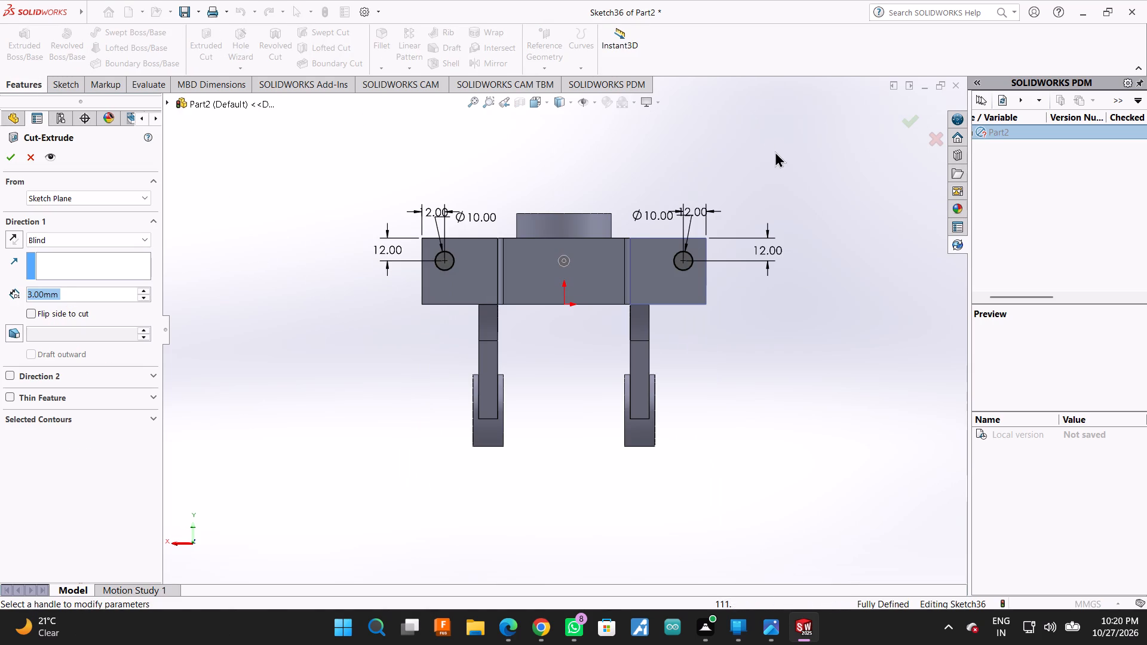
pyautogui.moveTo(775, 151); pyautogui.dragTo(744, 245, button='middle')
pyautogui.moveTo(744, 245); pyautogui.dragTo(735, 271, button='middle')
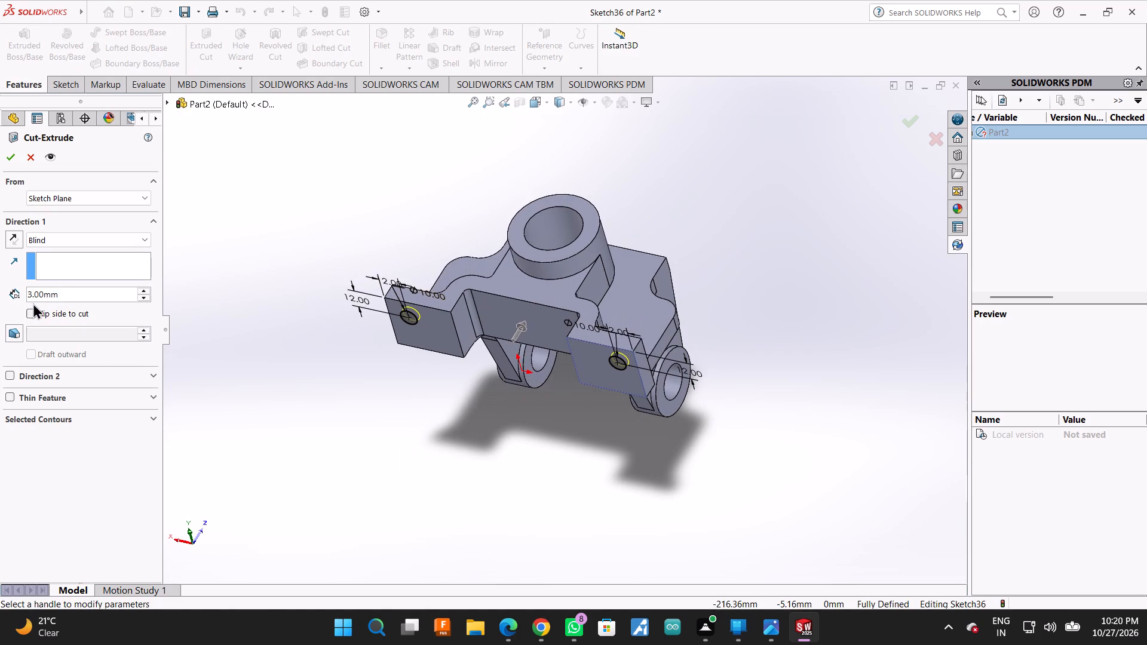
pyautogui.doubleClick(63, 296)
pyautogui.write('10')
pyautogui.press('Return')
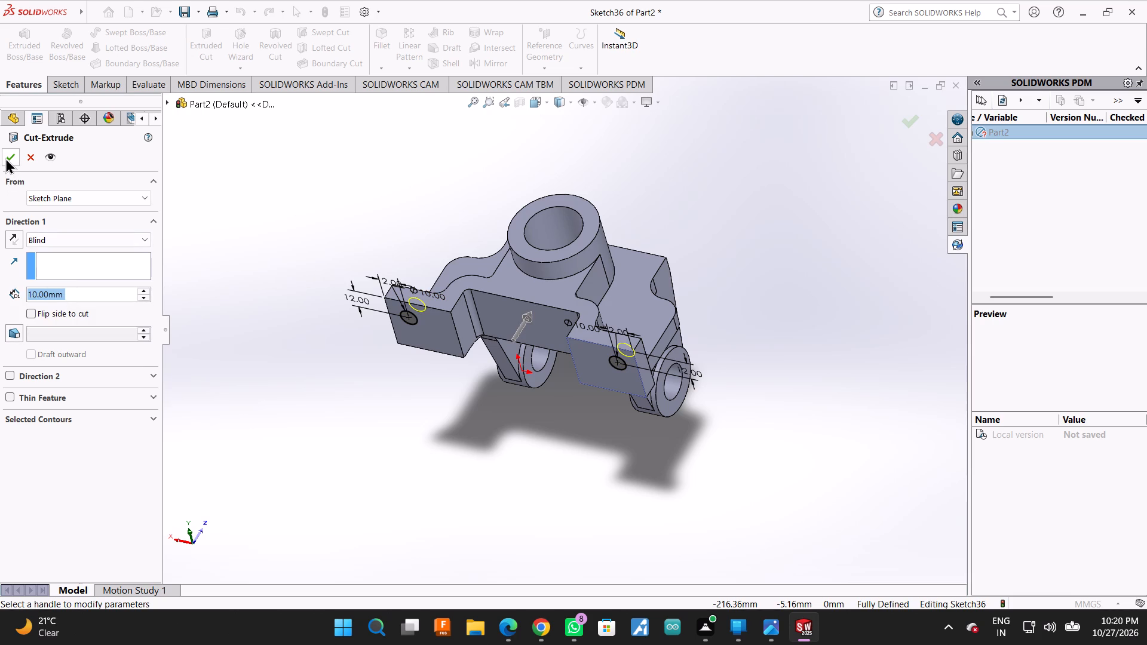
pyautogui.click(5, 158)
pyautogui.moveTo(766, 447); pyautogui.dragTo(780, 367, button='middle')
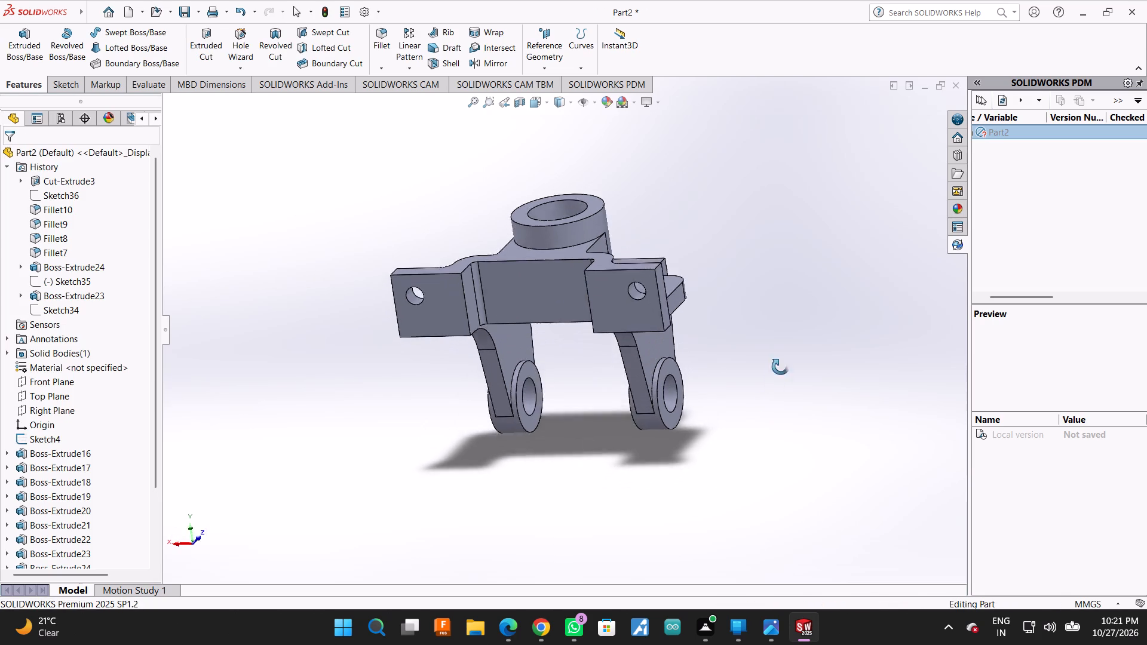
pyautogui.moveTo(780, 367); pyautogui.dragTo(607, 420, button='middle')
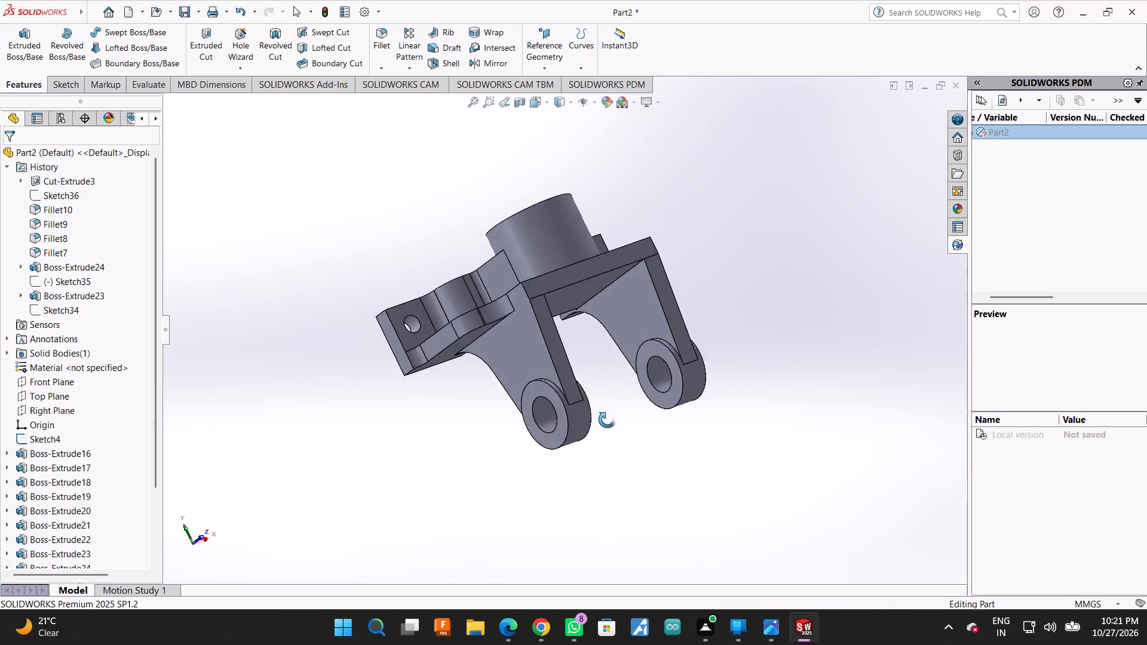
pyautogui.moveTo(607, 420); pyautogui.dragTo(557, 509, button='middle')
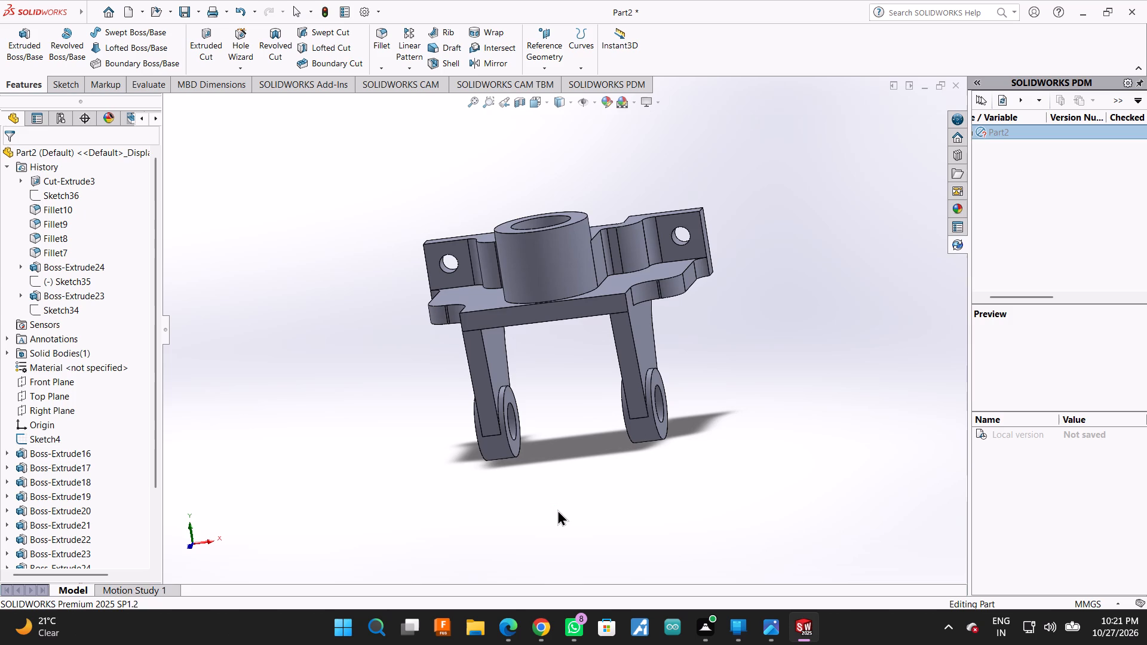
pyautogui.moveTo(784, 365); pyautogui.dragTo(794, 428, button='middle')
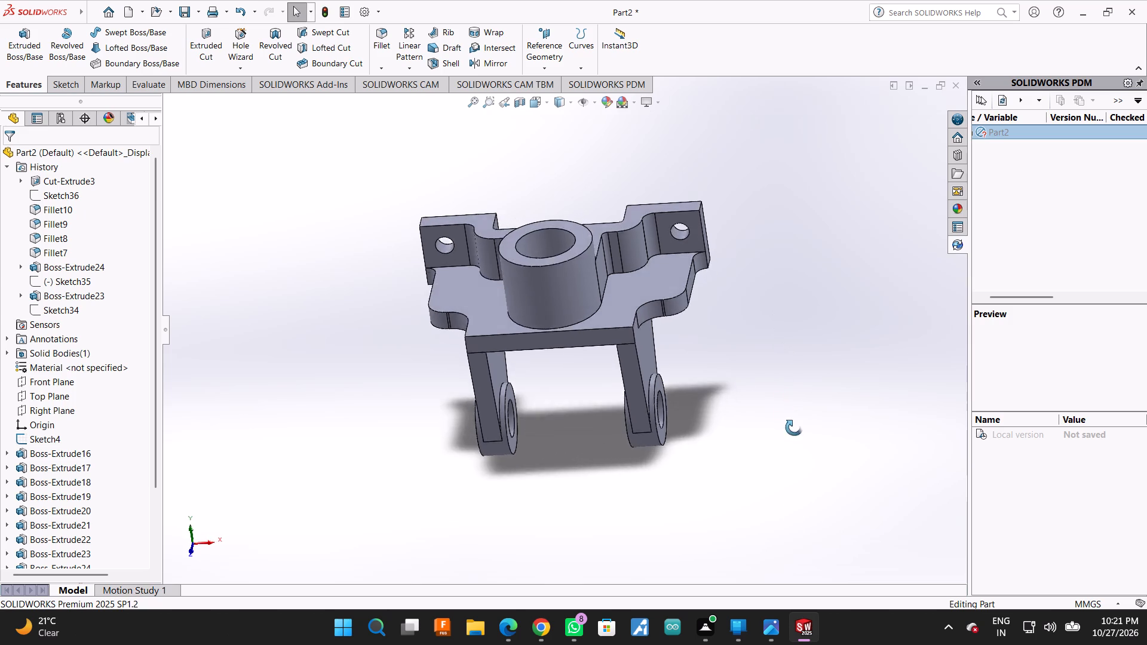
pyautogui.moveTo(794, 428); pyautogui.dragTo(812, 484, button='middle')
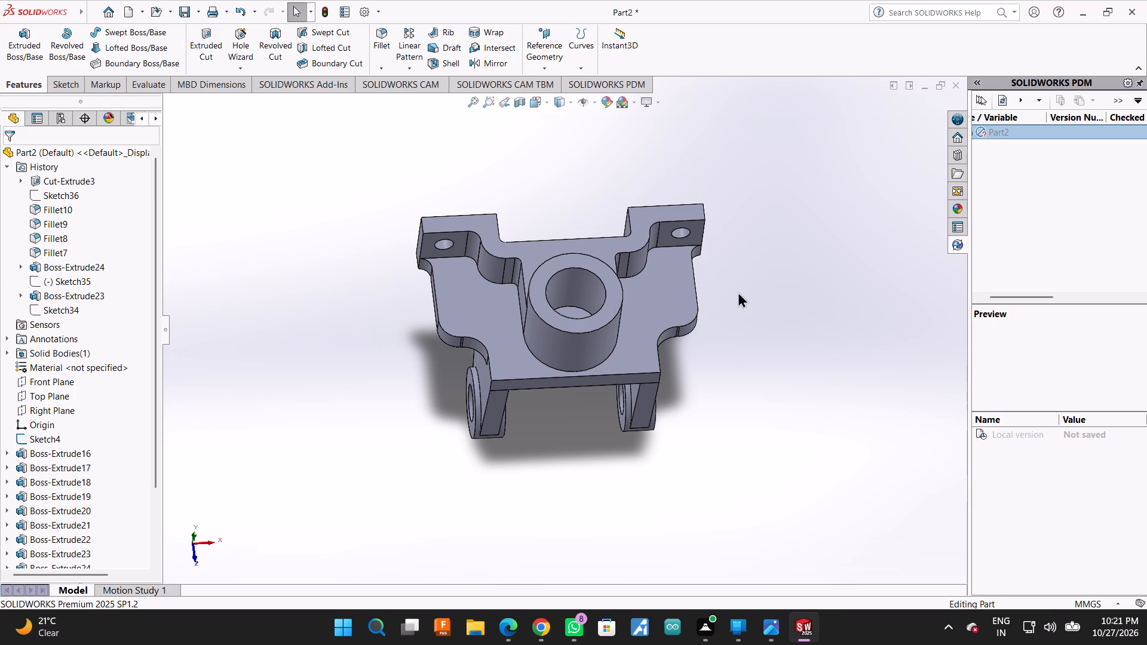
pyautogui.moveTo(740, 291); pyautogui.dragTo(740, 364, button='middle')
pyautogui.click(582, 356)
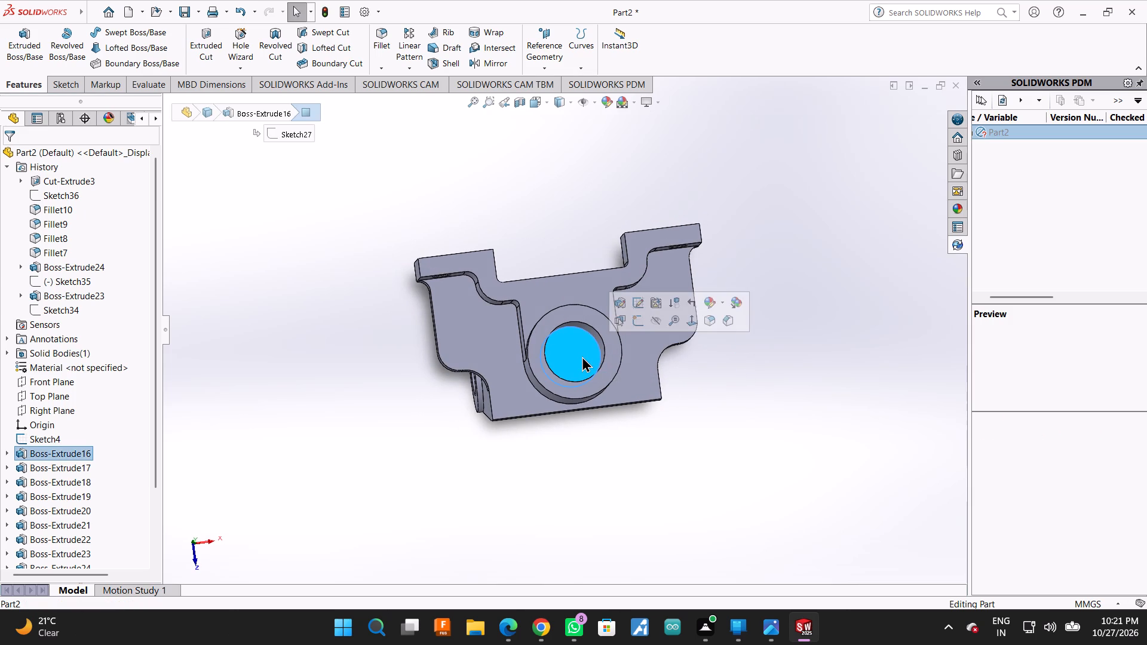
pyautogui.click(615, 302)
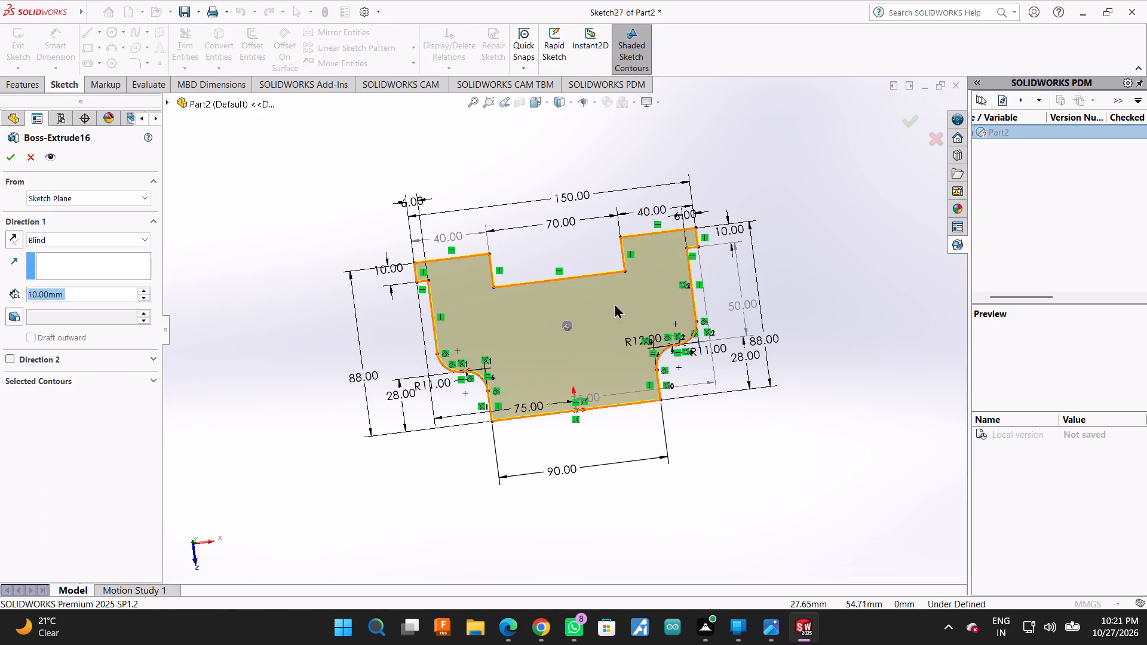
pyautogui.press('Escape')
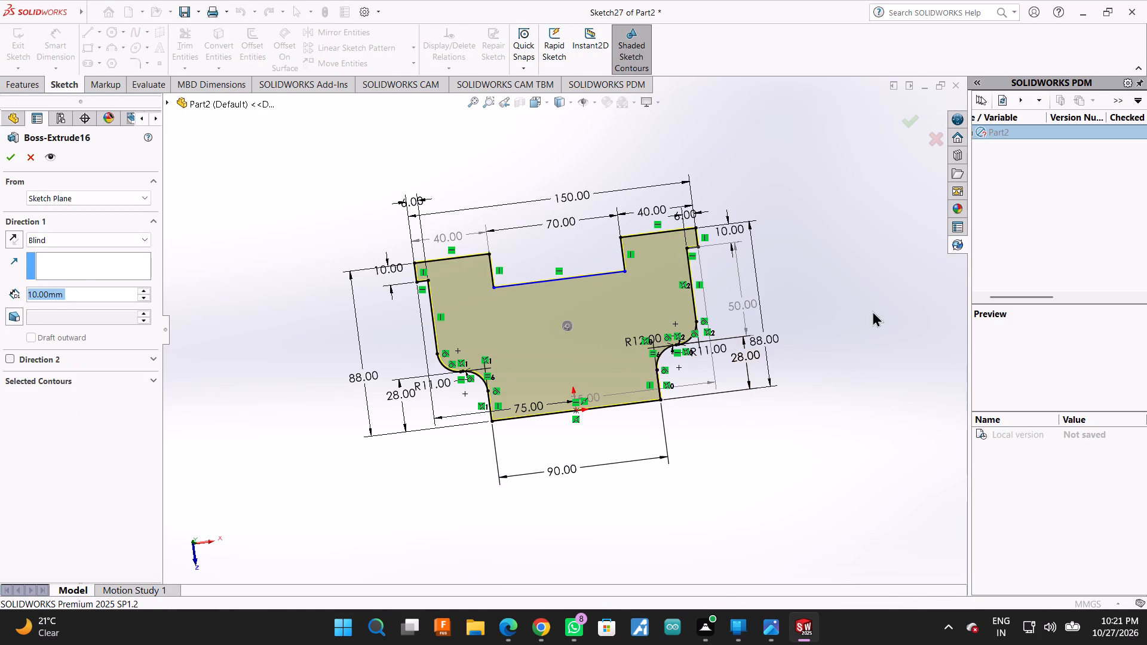
# Start a sketch on the base plate's face at the bottom of the central boss's bore.
pyautogui.moveTo(778, 397); pyautogui.dragTo(775, 296, button='middle')
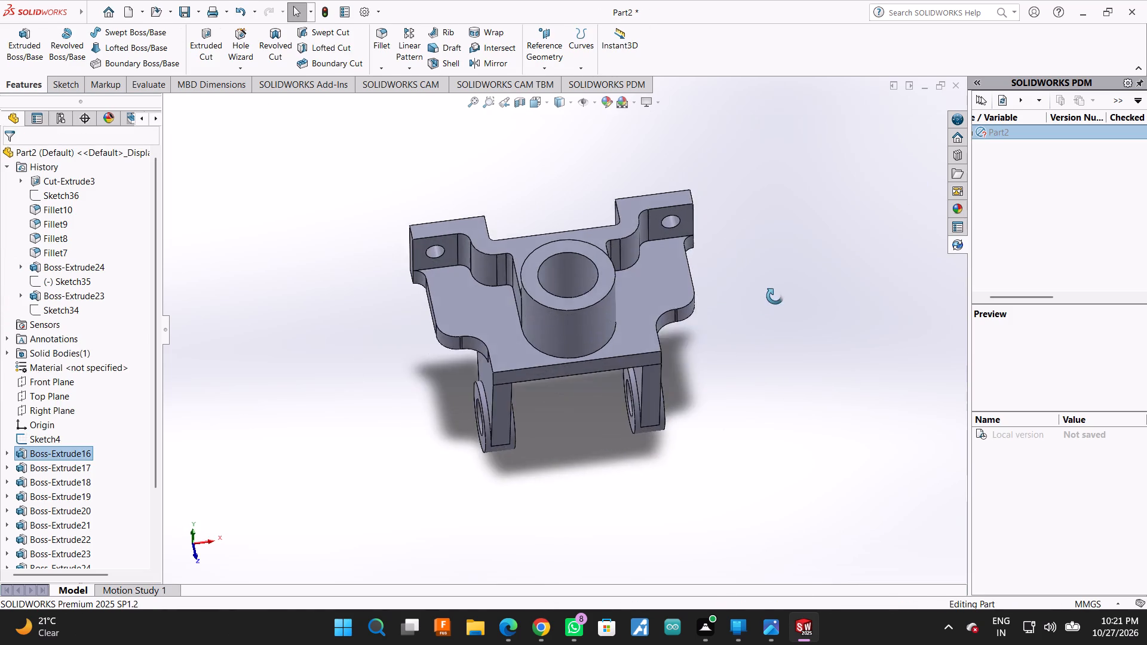
pyautogui.moveTo(775, 296); pyautogui.dragTo(769, 365, button='middle')
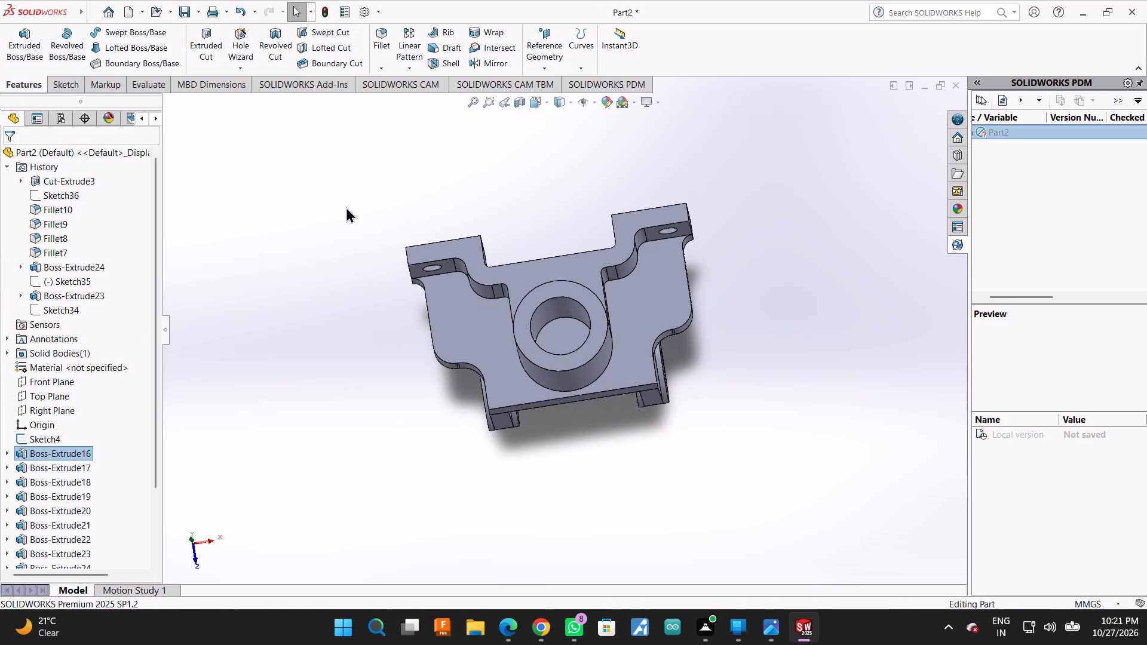
pyautogui.click(563, 334)
pyautogui.click(617, 296)
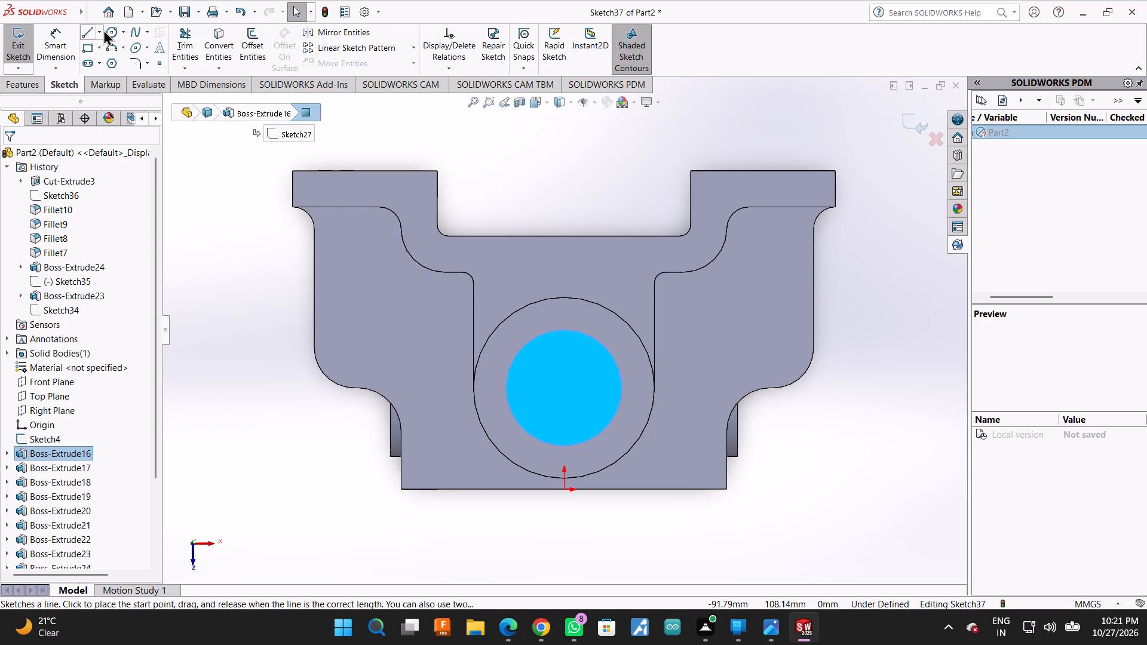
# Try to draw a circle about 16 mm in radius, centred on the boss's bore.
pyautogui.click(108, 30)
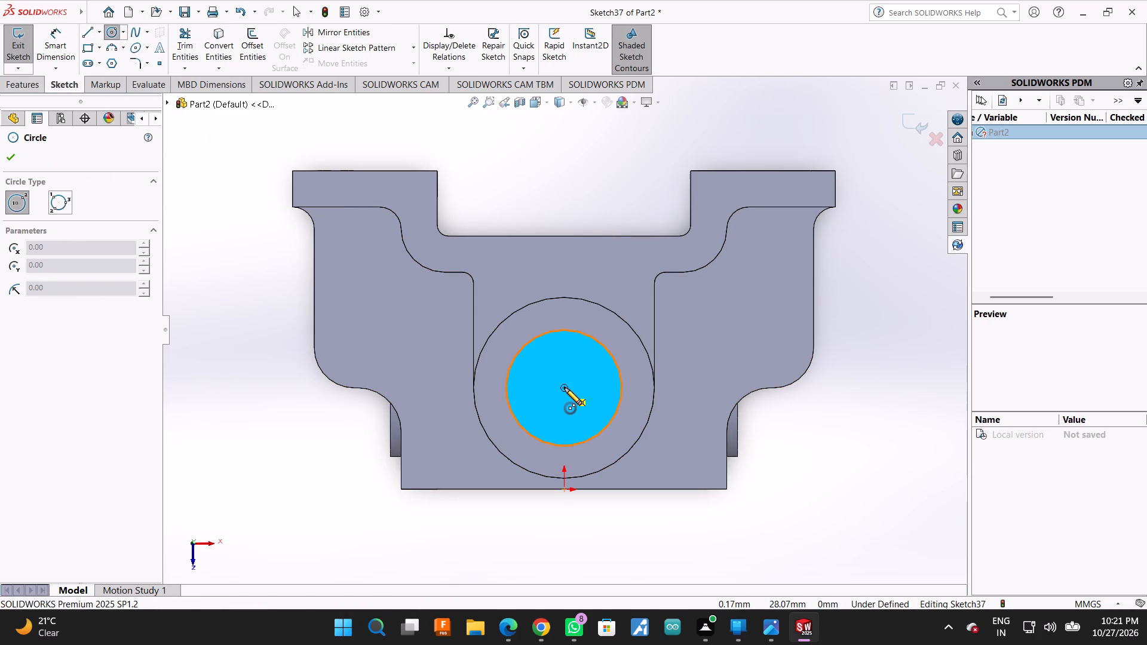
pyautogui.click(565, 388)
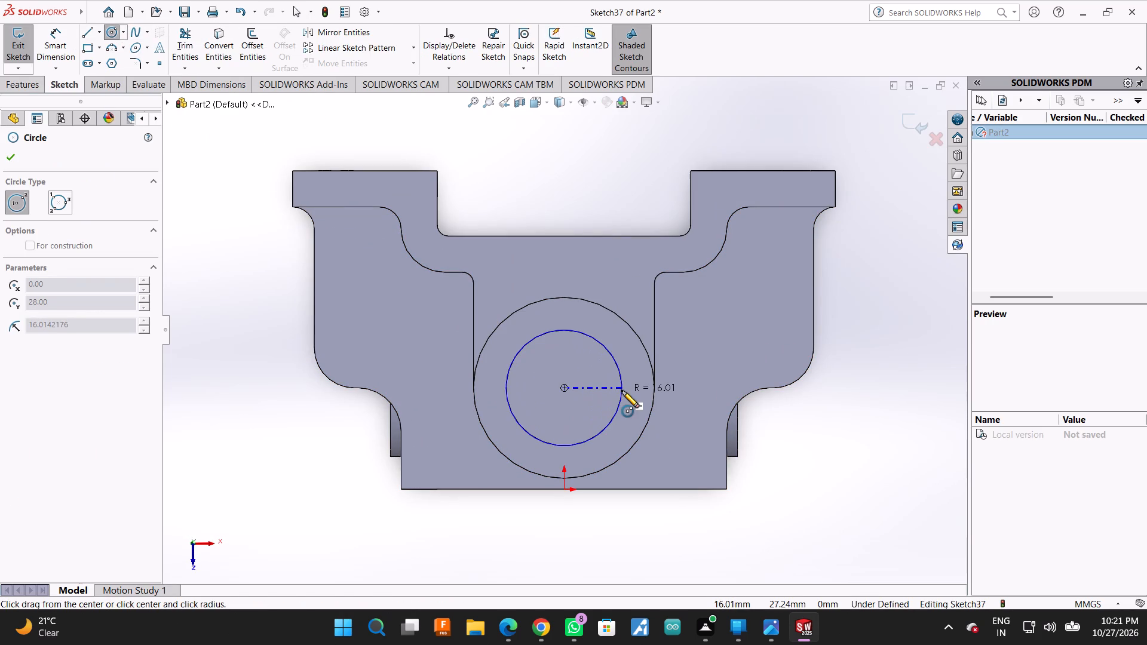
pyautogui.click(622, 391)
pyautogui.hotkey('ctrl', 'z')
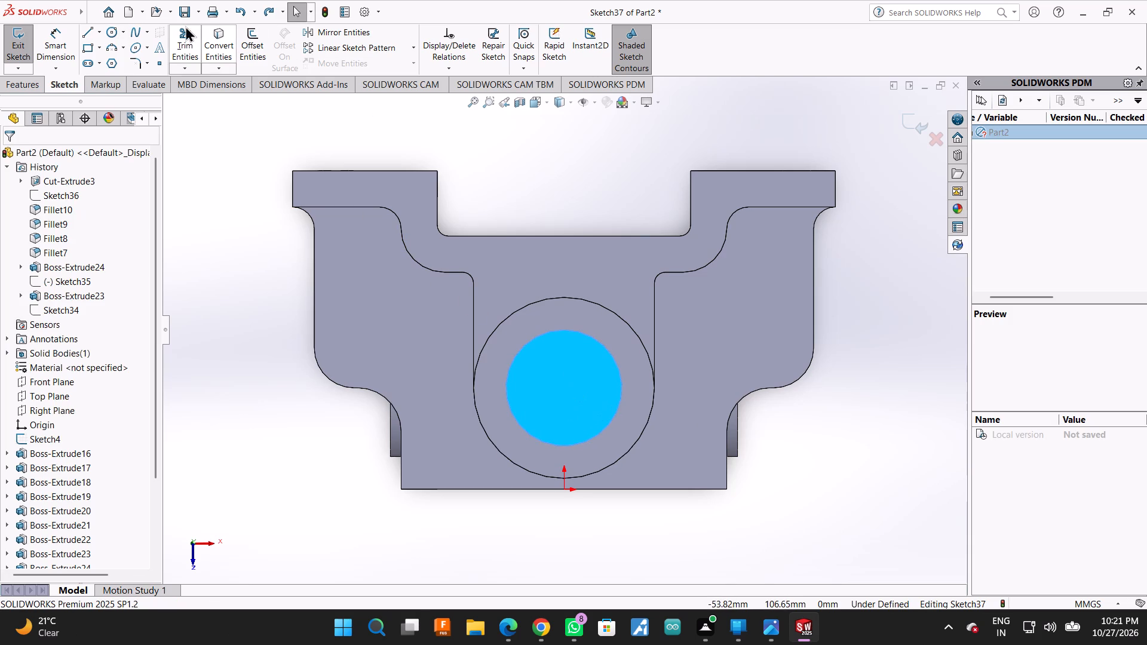
# Draw a circle of 16 mm radius concentric with the central boss, matching the edge of its bore.
pyautogui.click(104, 30)
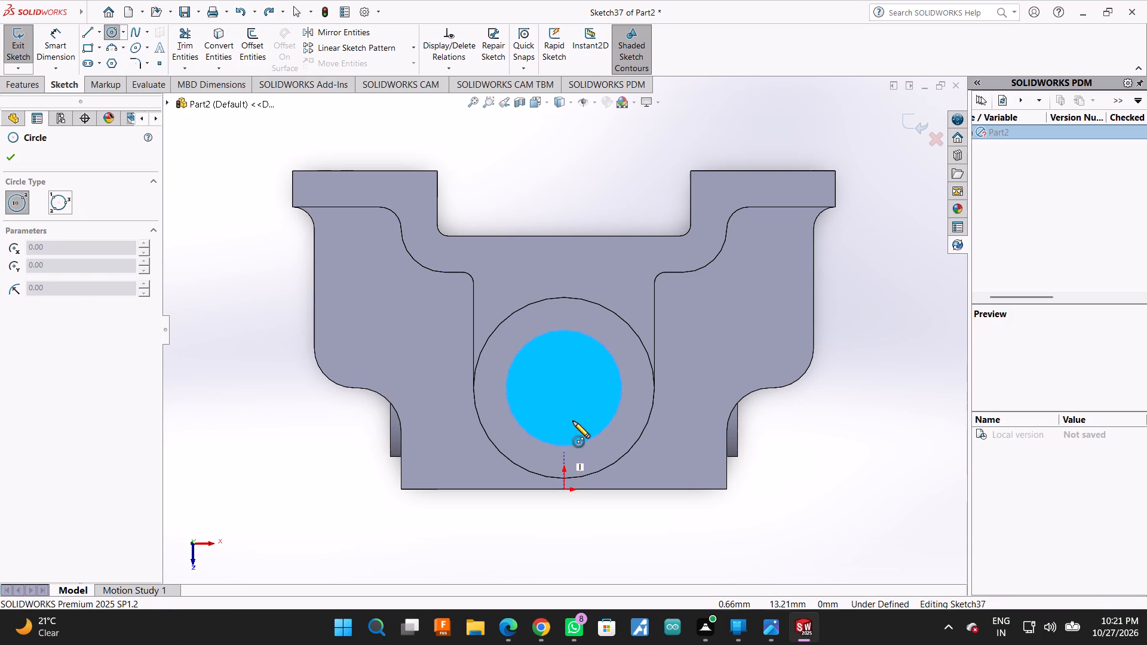
pyautogui.click(562, 388)
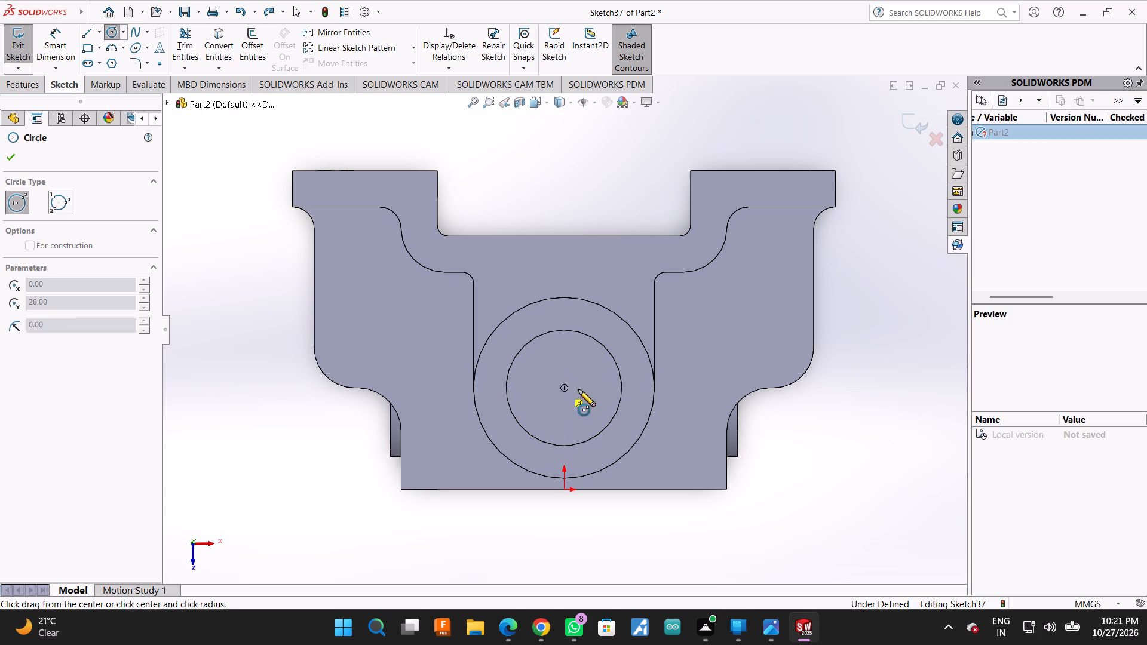
pyautogui.click(622, 392)
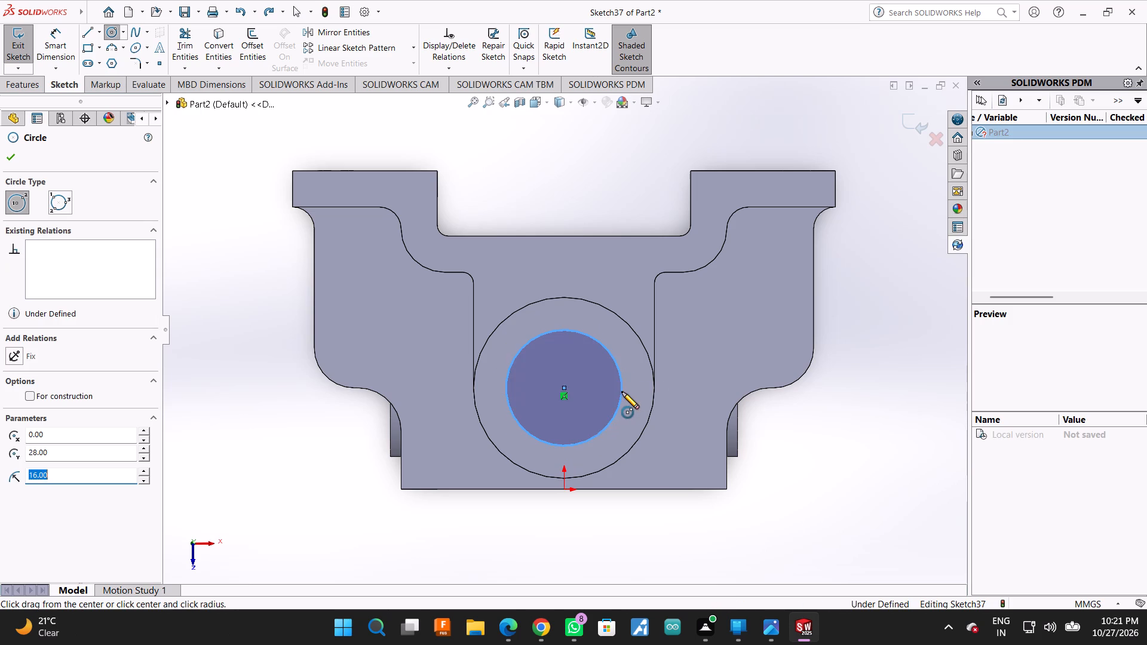
pyautogui.moveTo(5, 237); pyautogui.dragTo(54, 266)
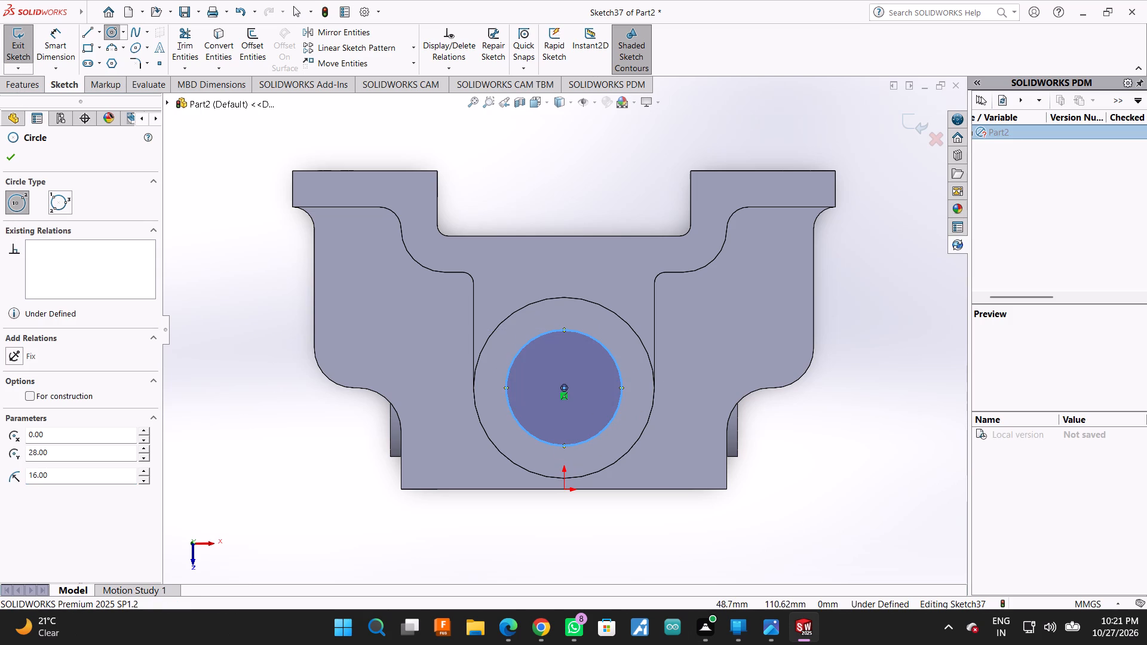
pyautogui.click(9, 153)
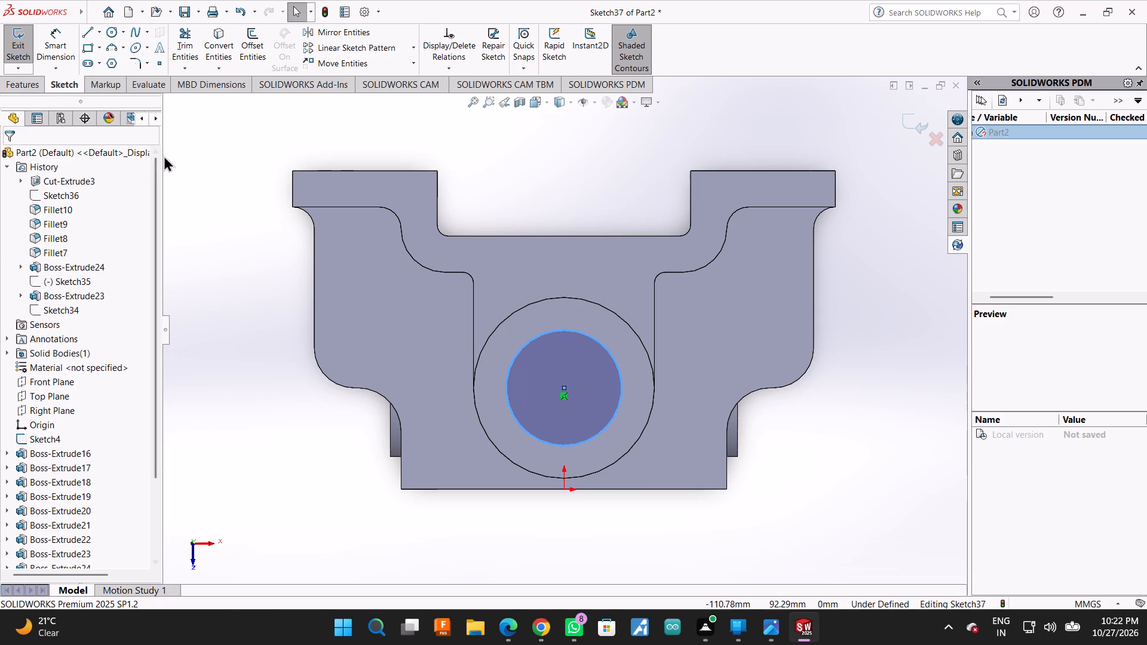
# Cut-extrude the bore circle 10 mm deep through the base plate and check the opening from above and below.
pyautogui.click(19, 91)
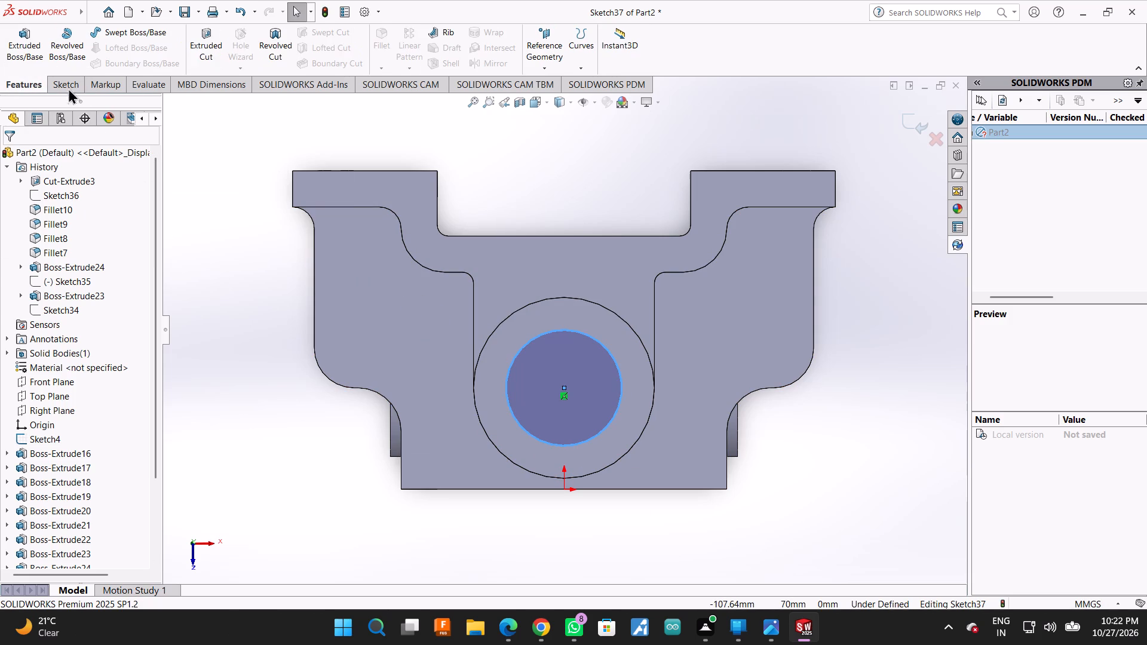
pyautogui.click(194, 43)
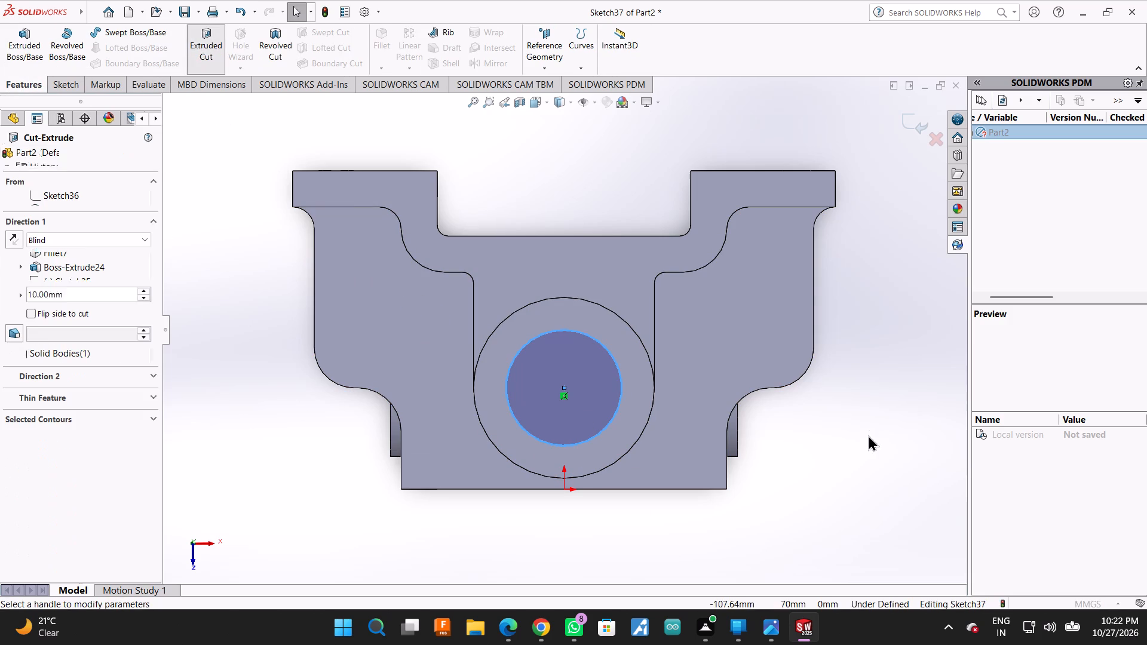
pyautogui.moveTo(853, 427); pyautogui.dragTo(806, 433, button='middle')
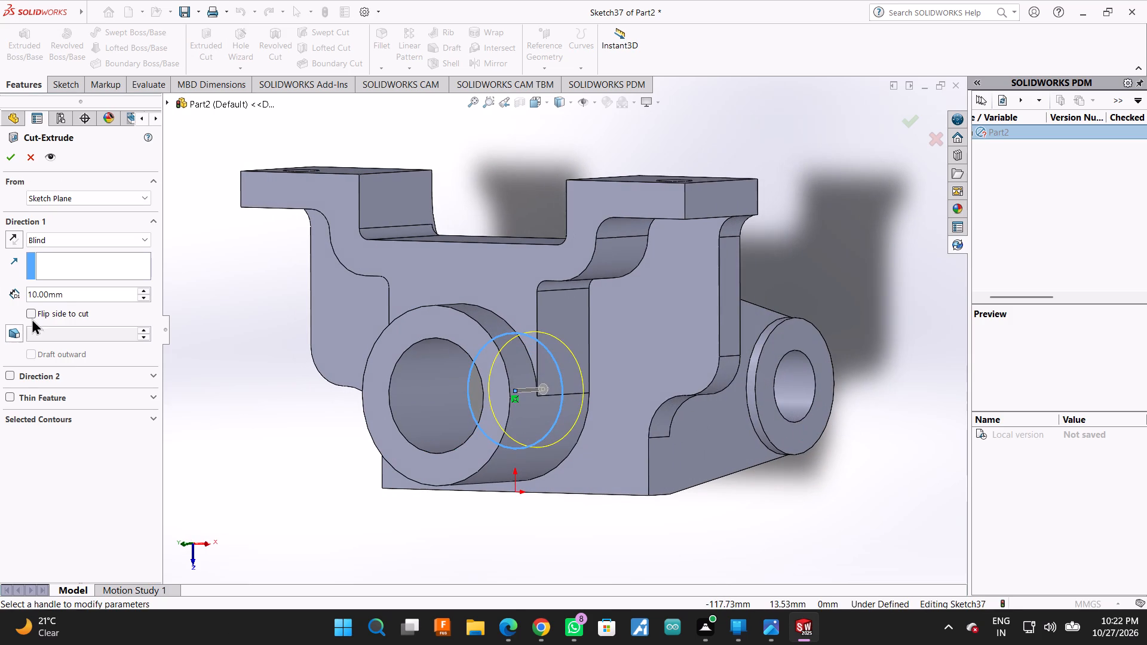
pyautogui.click(8, 162)
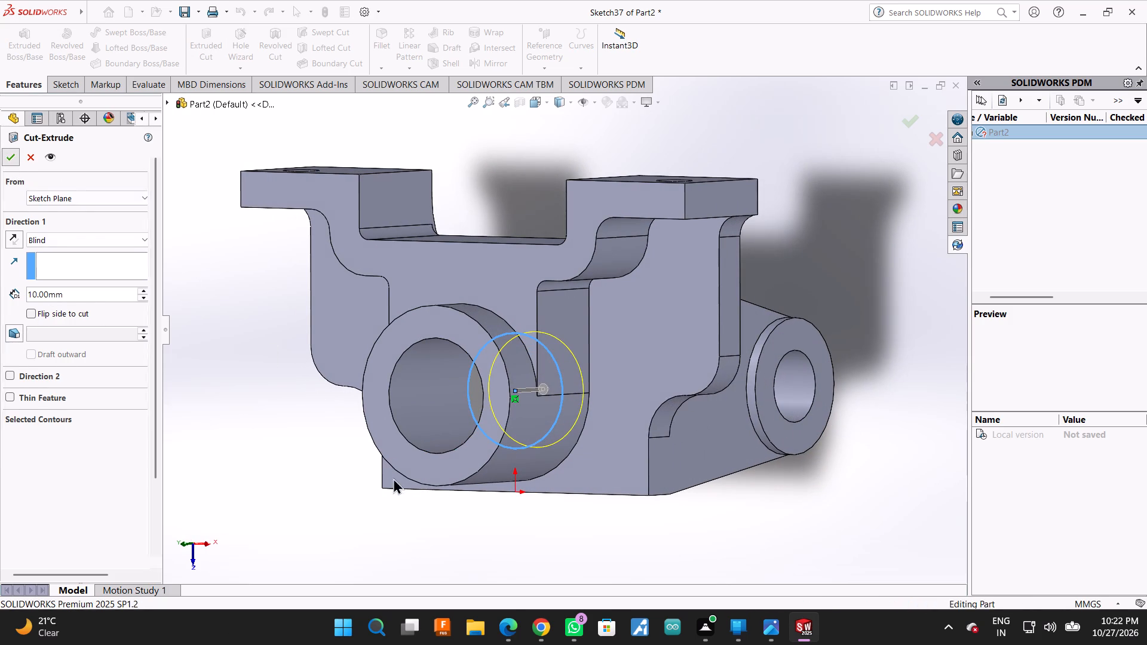
pyautogui.moveTo(434, 558); pyautogui.dragTo(487, 526, button='middle')
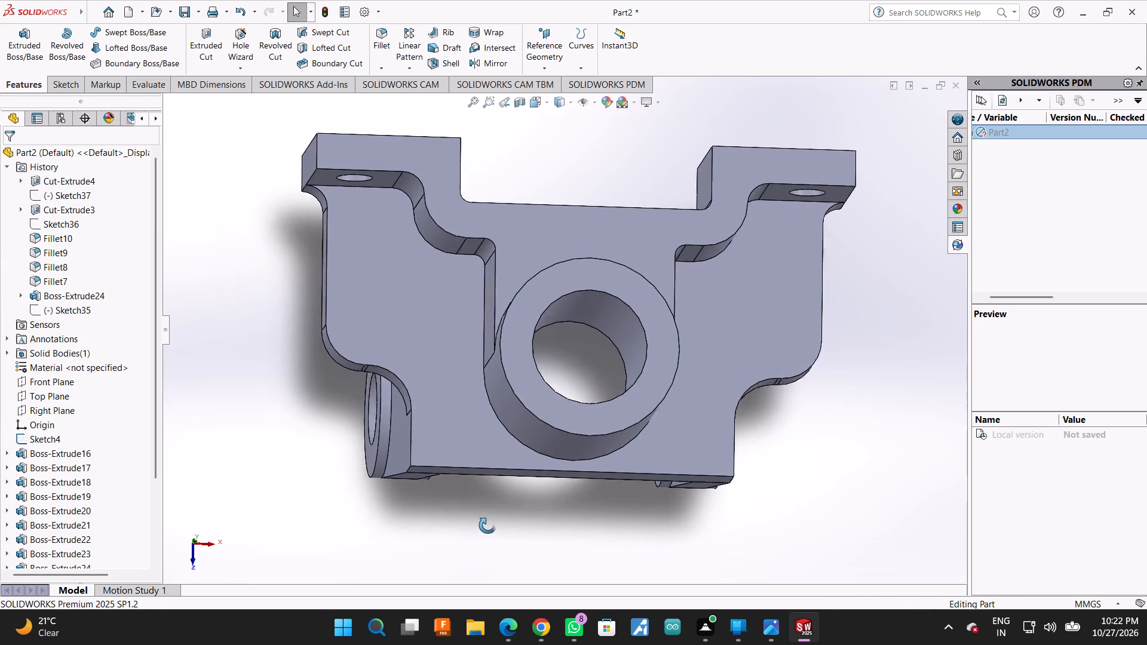
pyautogui.moveTo(487, 526); pyautogui.dragTo(482, 145, button='middle')
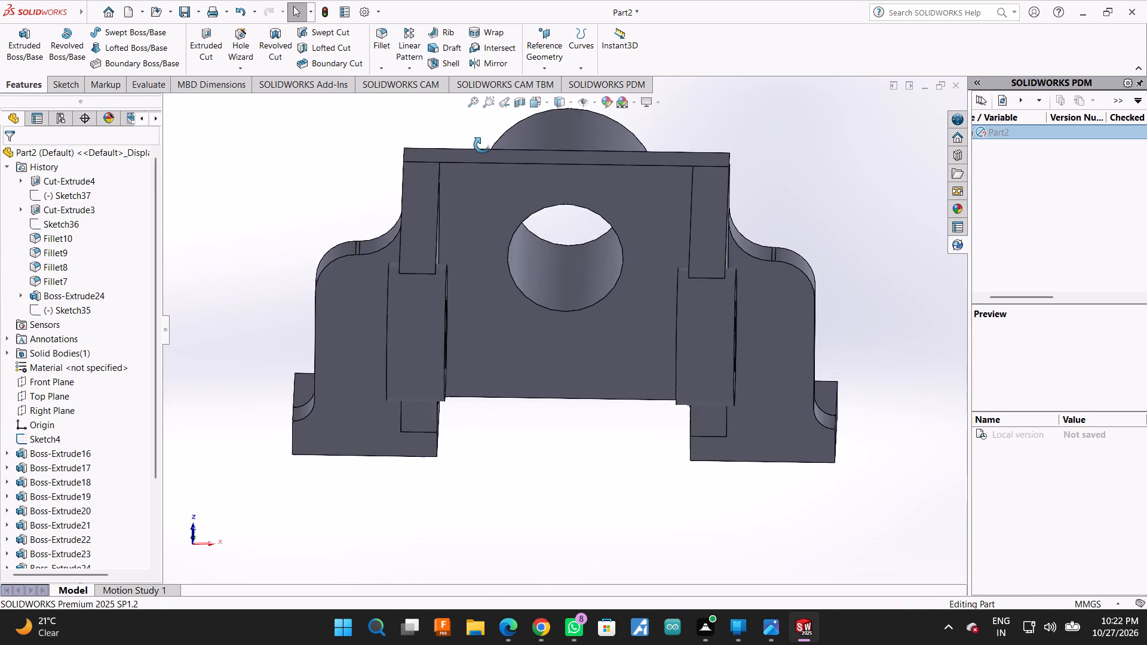
pyautogui.moveTo(482, 145); pyautogui.dragTo(419, 380, button='middle')
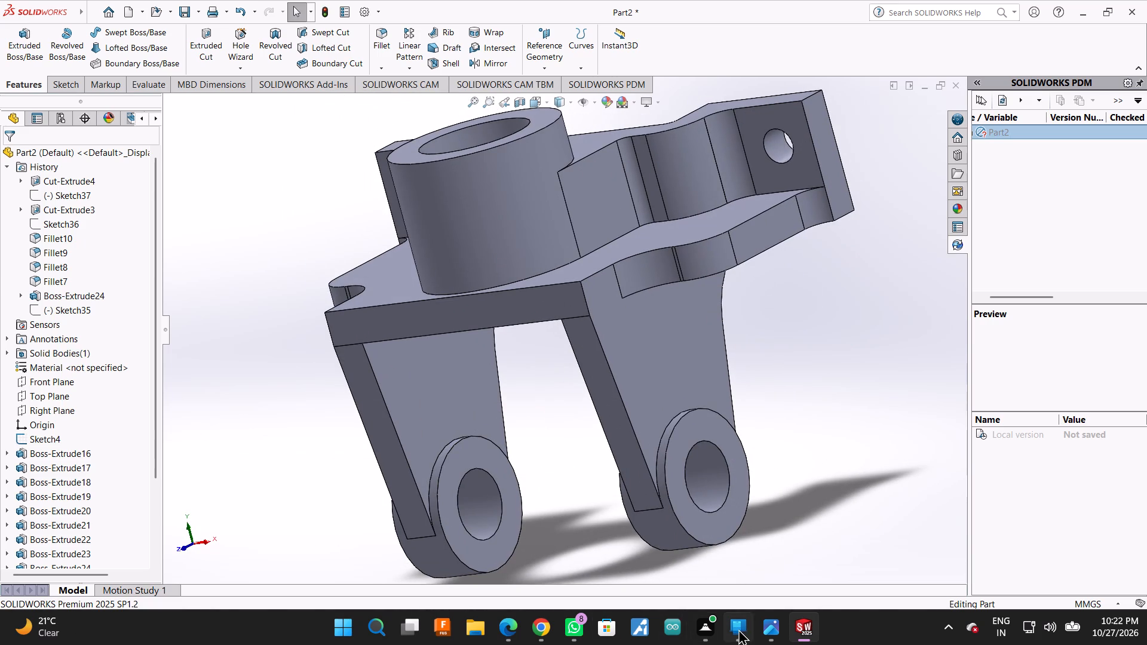
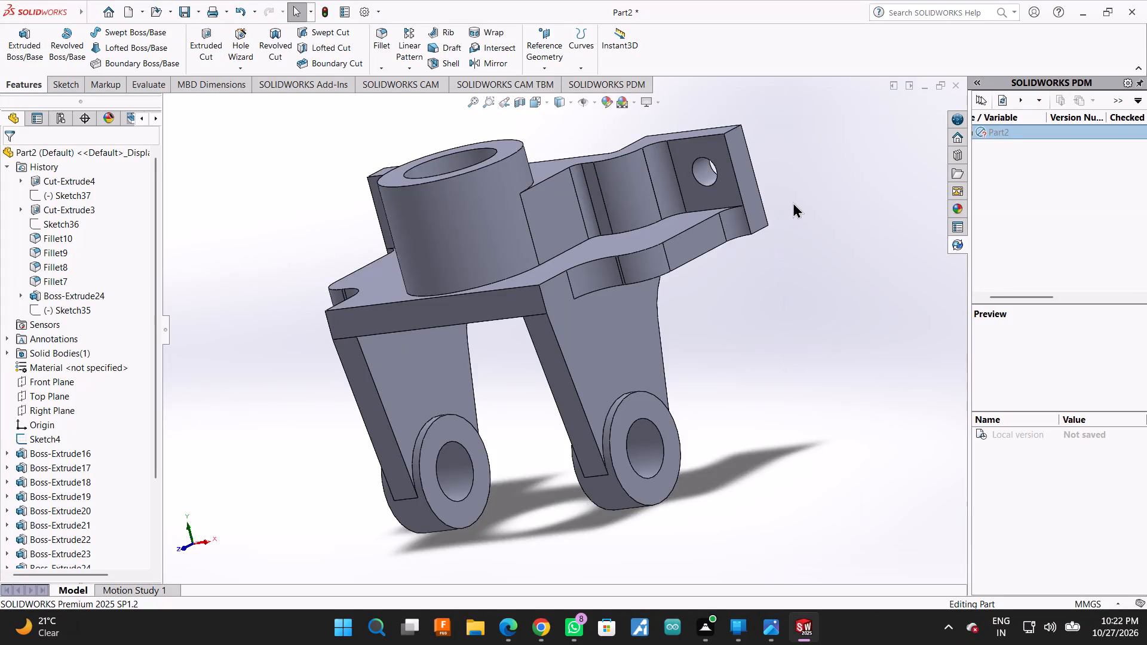
# Examine the finished bracket from the front, above and below, including the mounting holes, the lugs and the boss's through bore.
pyautogui.moveTo(793, 202); pyautogui.dragTo(852, 147, button='middle')
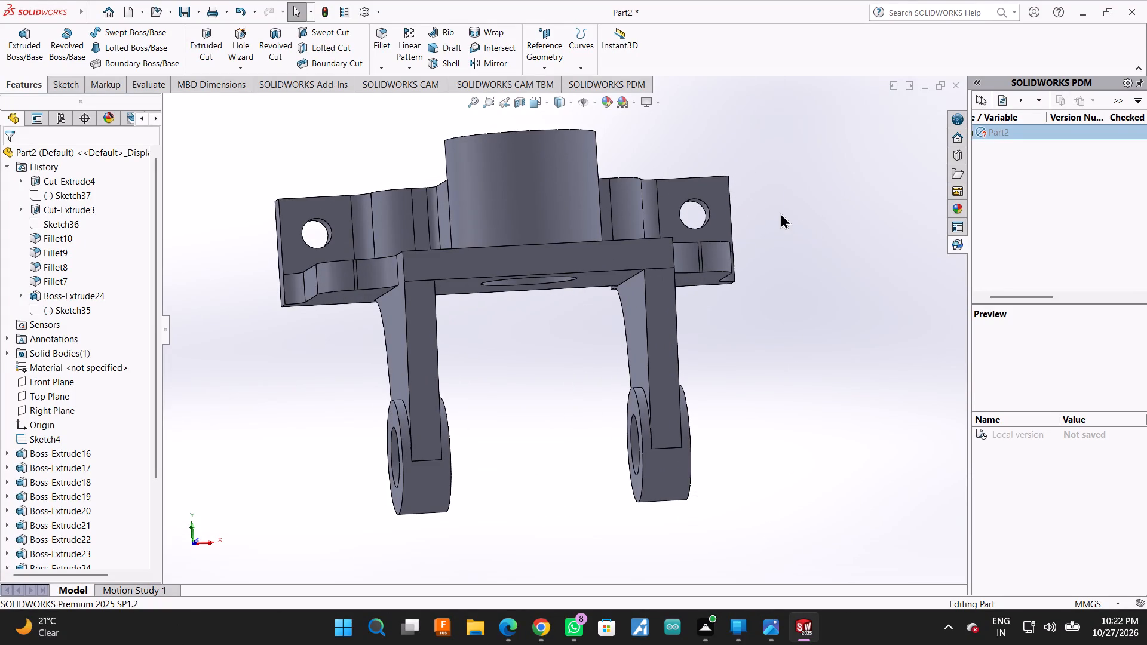
pyautogui.moveTo(769, 195); pyautogui.dragTo(789, 272, button='middle')
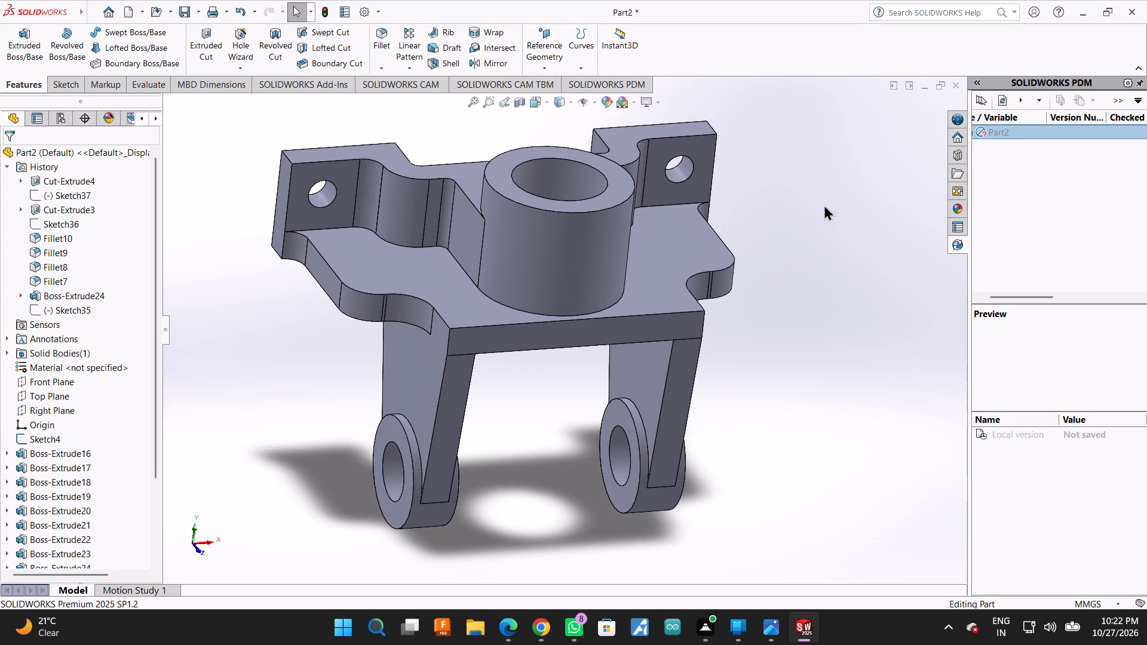
pyautogui.scroll(1, 780, 268)
pyautogui.moveTo(761, 213); pyautogui.dragTo(754, 282, button='middle')
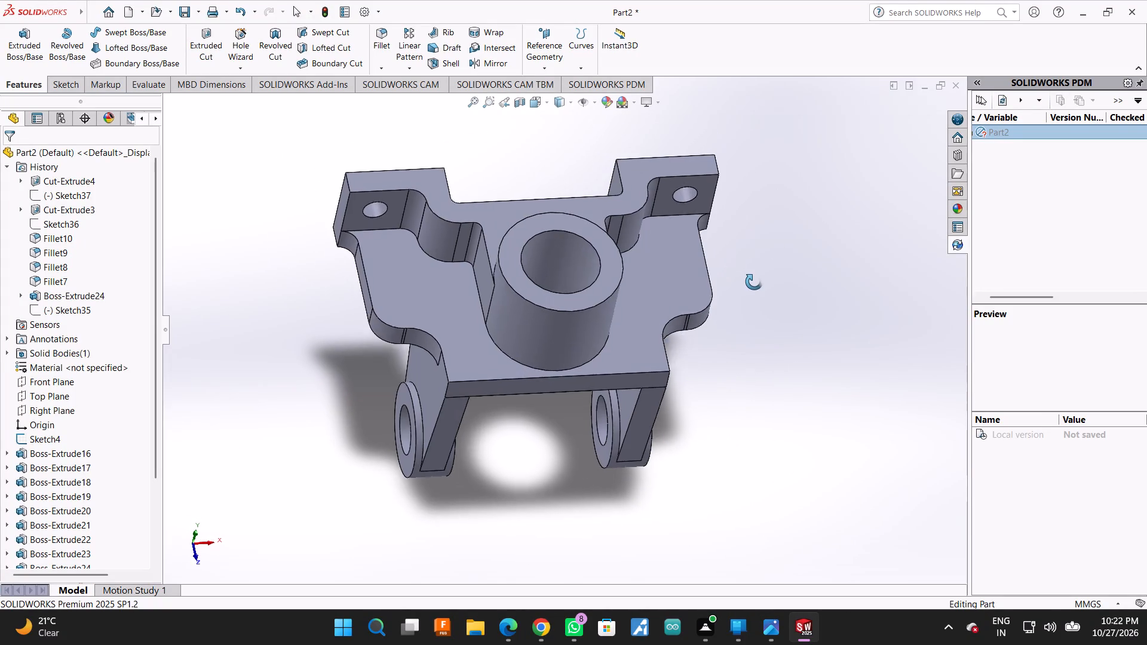
pyautogui.moveTo(754, 282); pyautogui.dragTo(752, 288, button='middle')
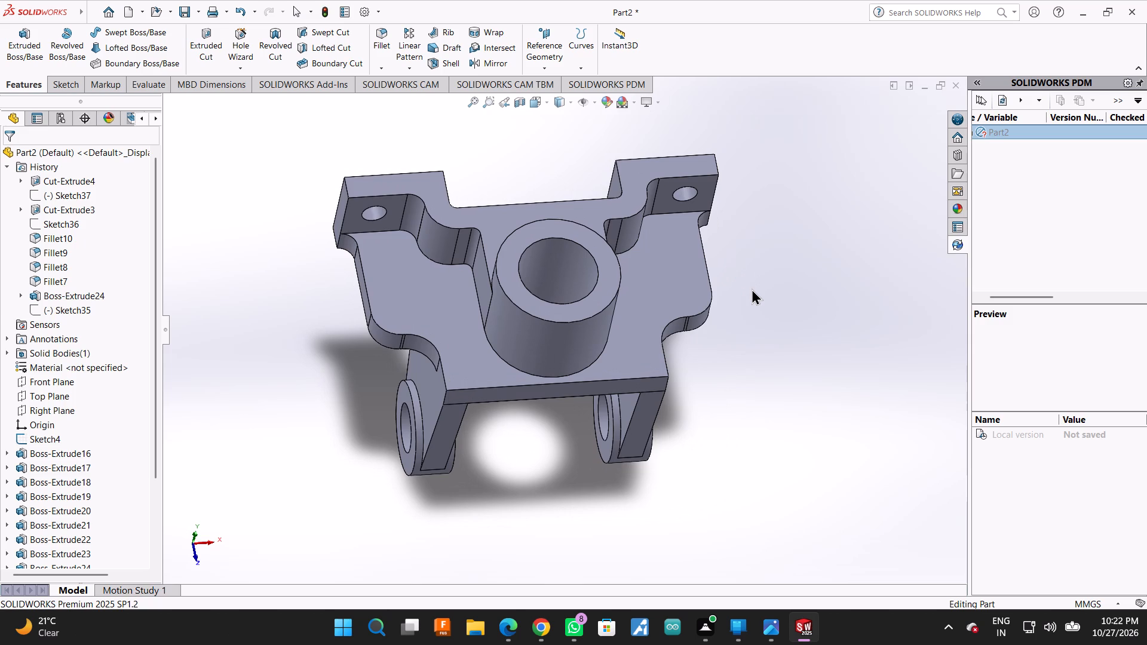
pyautogui.moveTo(725, 225); pyautogui.dragTo(728, 190, button='middle')
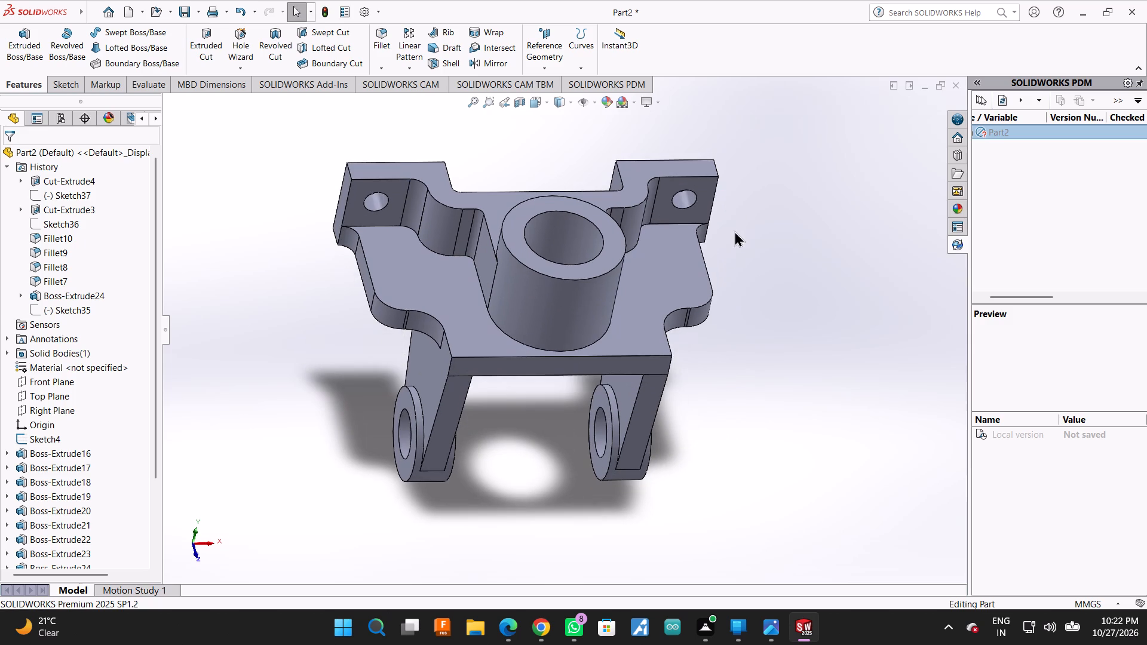
pyautogui.moveTo(734, 287); pyautogui.dragTo(714, 223, button='middle')
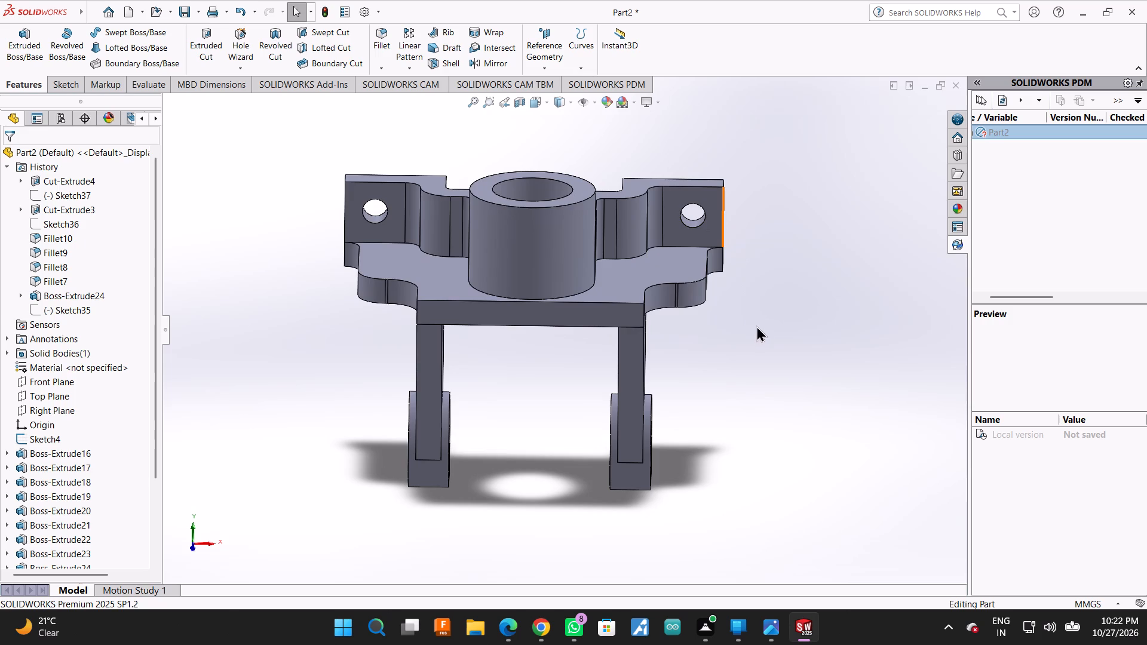
pyautogui.moveTo(752, 311); pyautogui.dragTo(703, 159, button='middle')
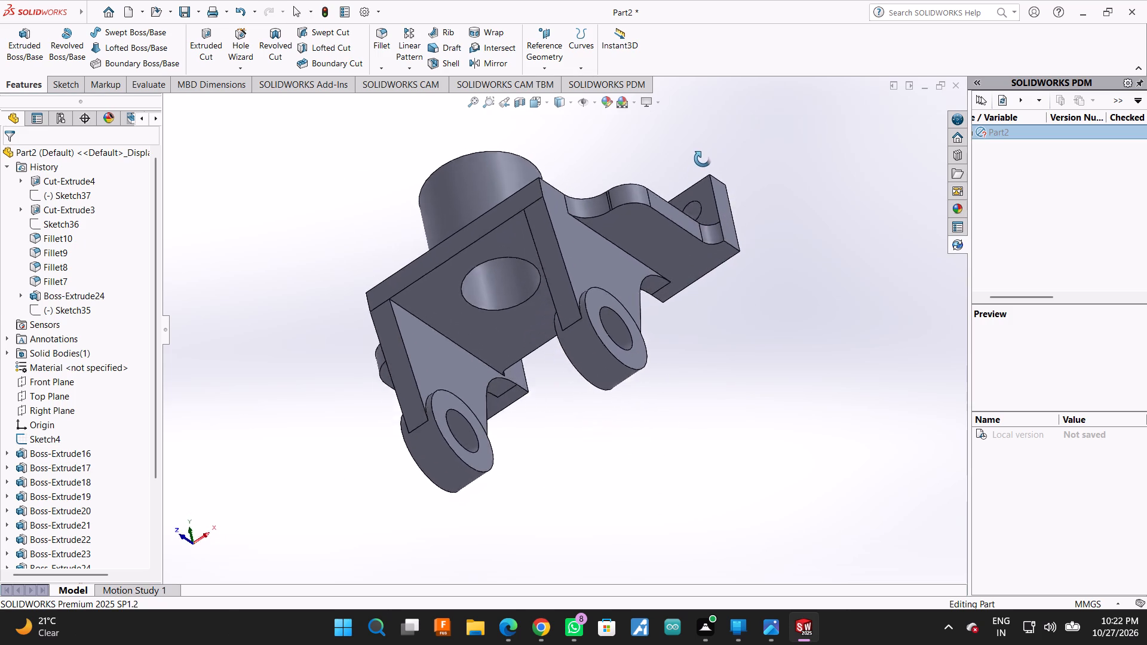
pyautogui.moveTo(703, 159); pyautogui.dragTo(755, 327, button='middle')
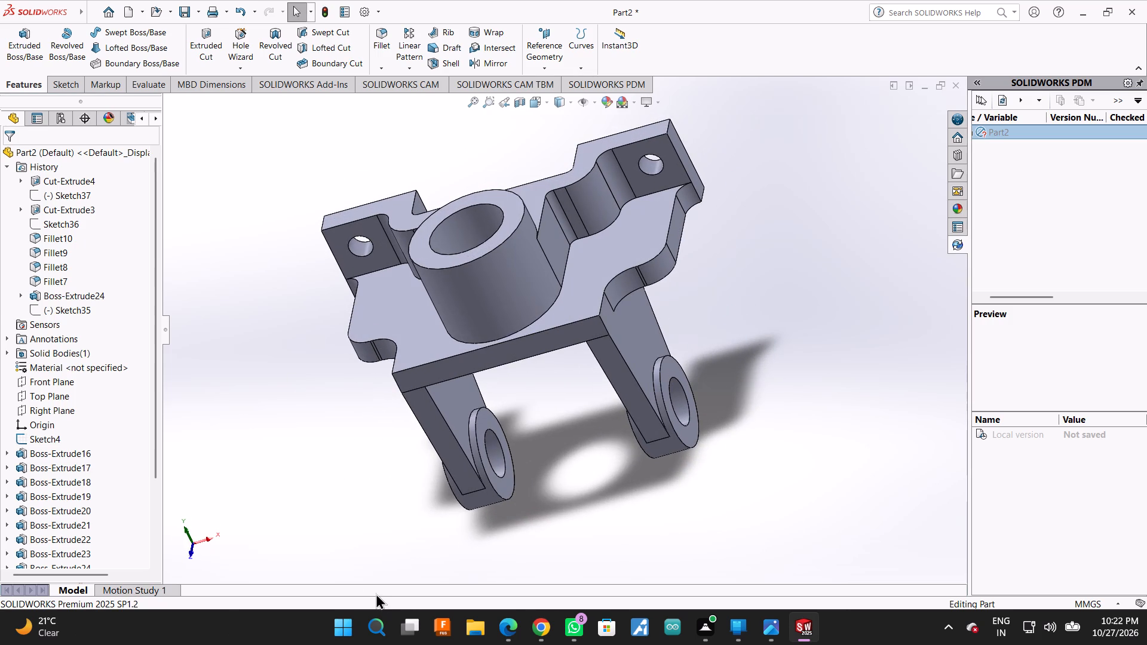
# Save the part in isometric view as Multi_Mounting_Support_Bracket in the SYMBIOSIS folder, checking the file name against the ChatGPT answer.
pyautogui.press('space')
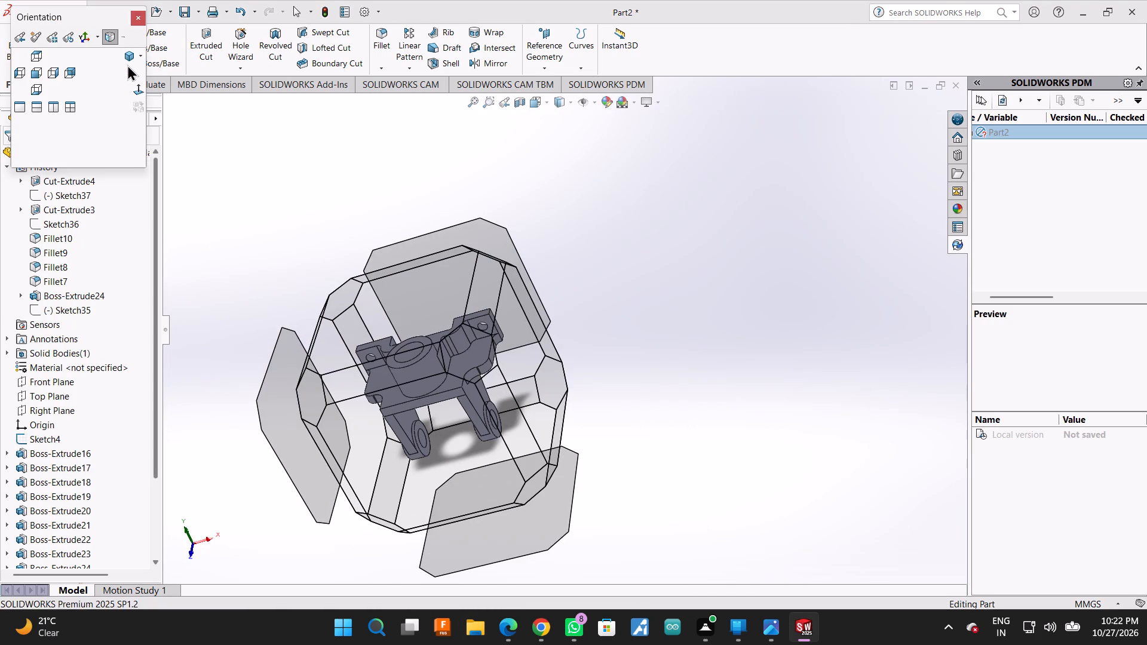
pyautogui.click(125, 59)
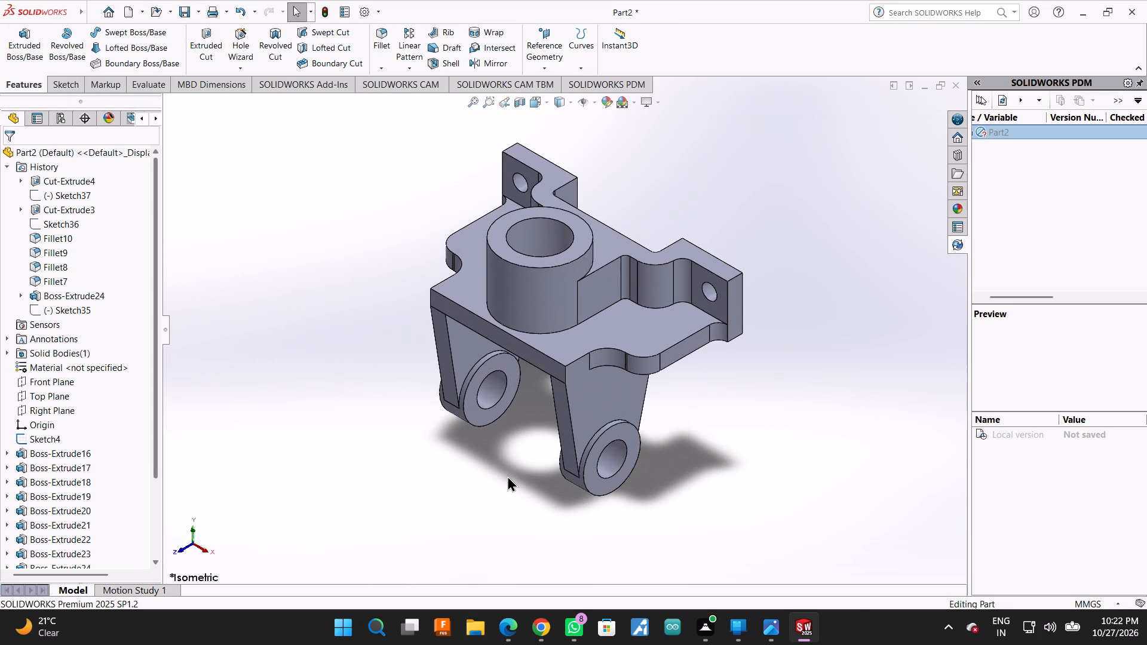
pyautogui.hotkey('ctrl', 's')
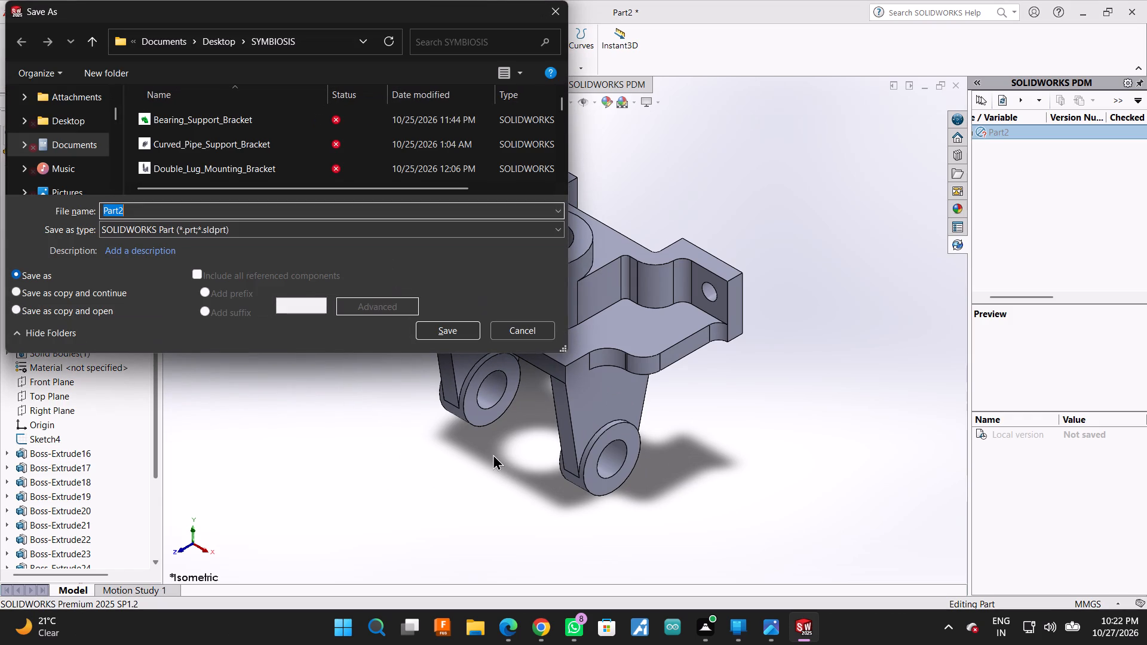
pyautogui.hotkey('ctrl', 'v')
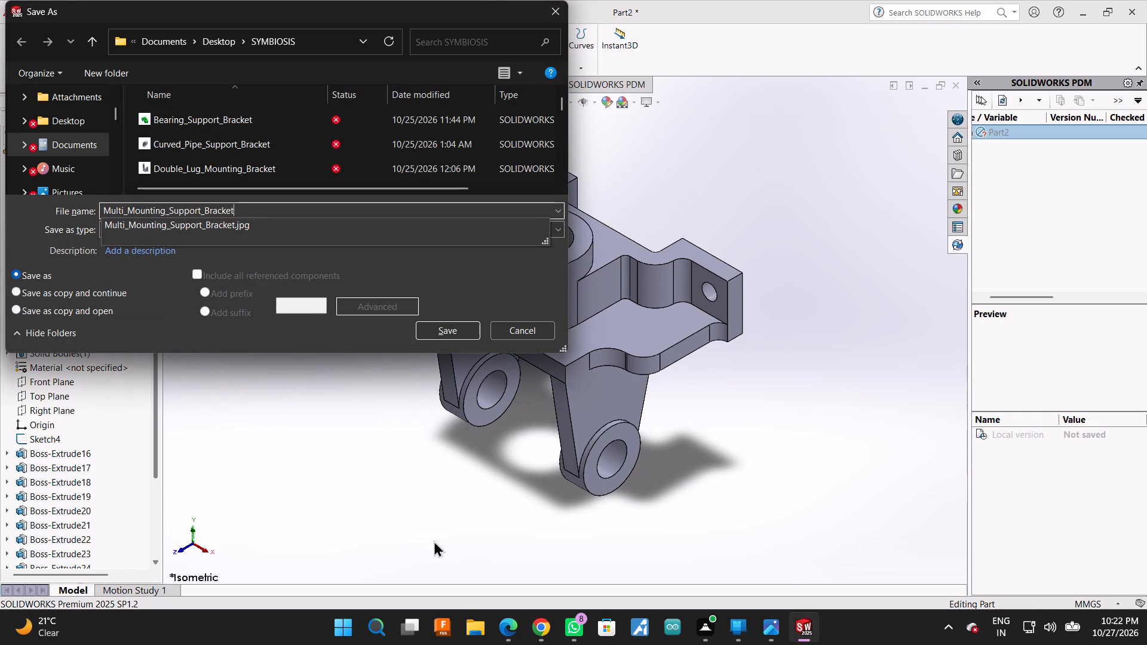
pyautogui.click(539, 629)
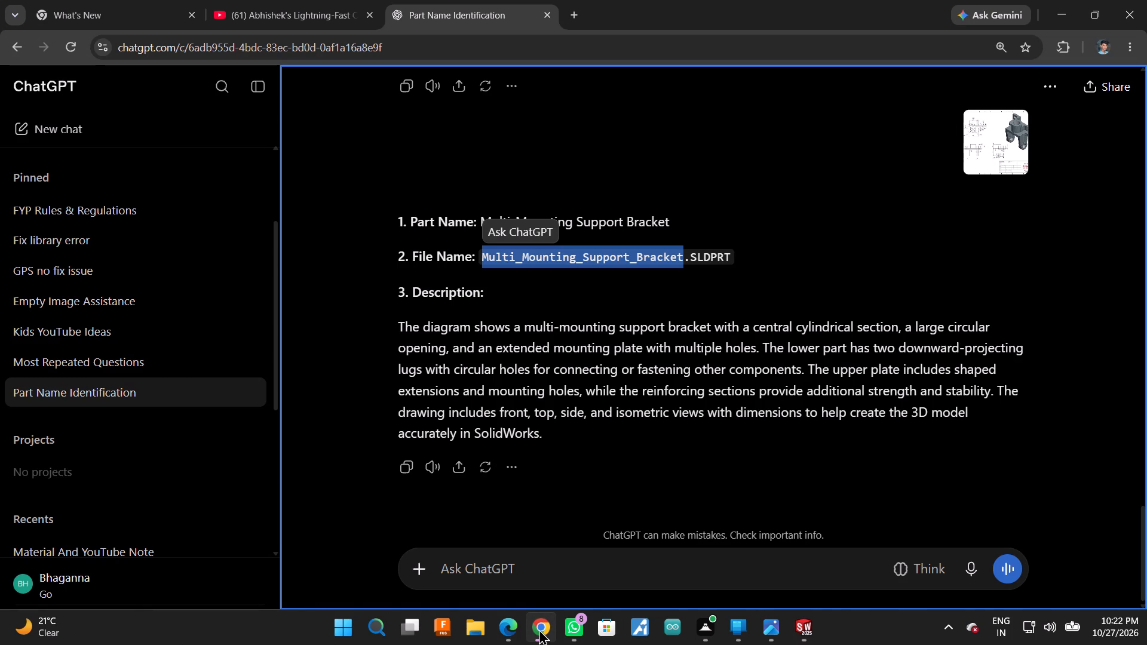
pyautogui.click(539, 629)
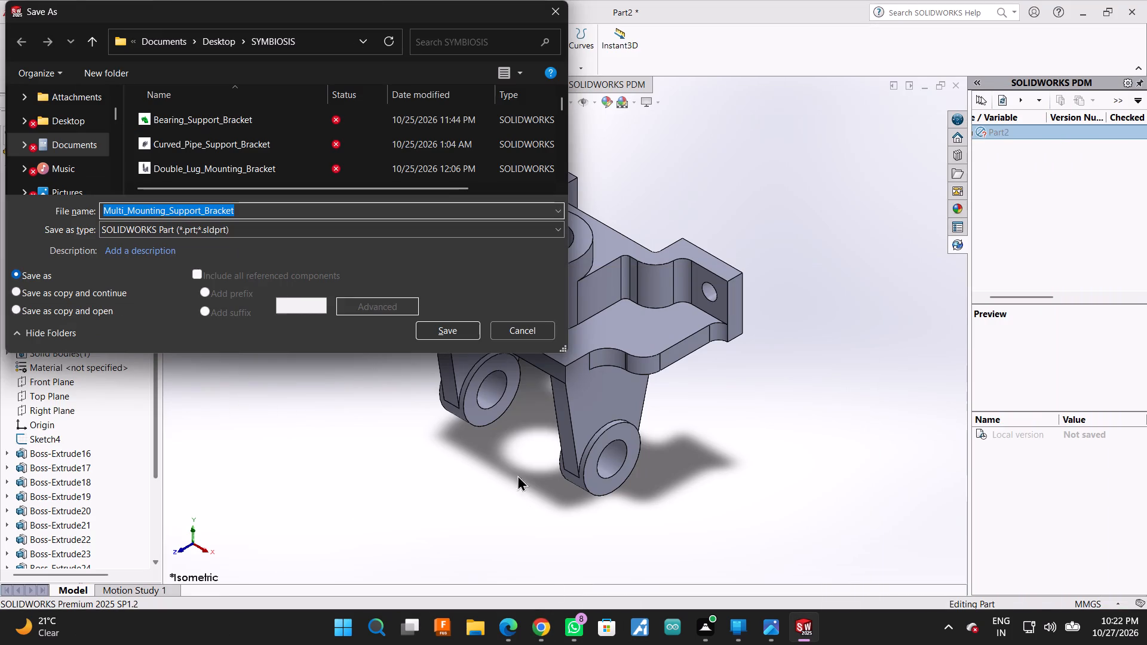
pyautogui.click(433, 324)
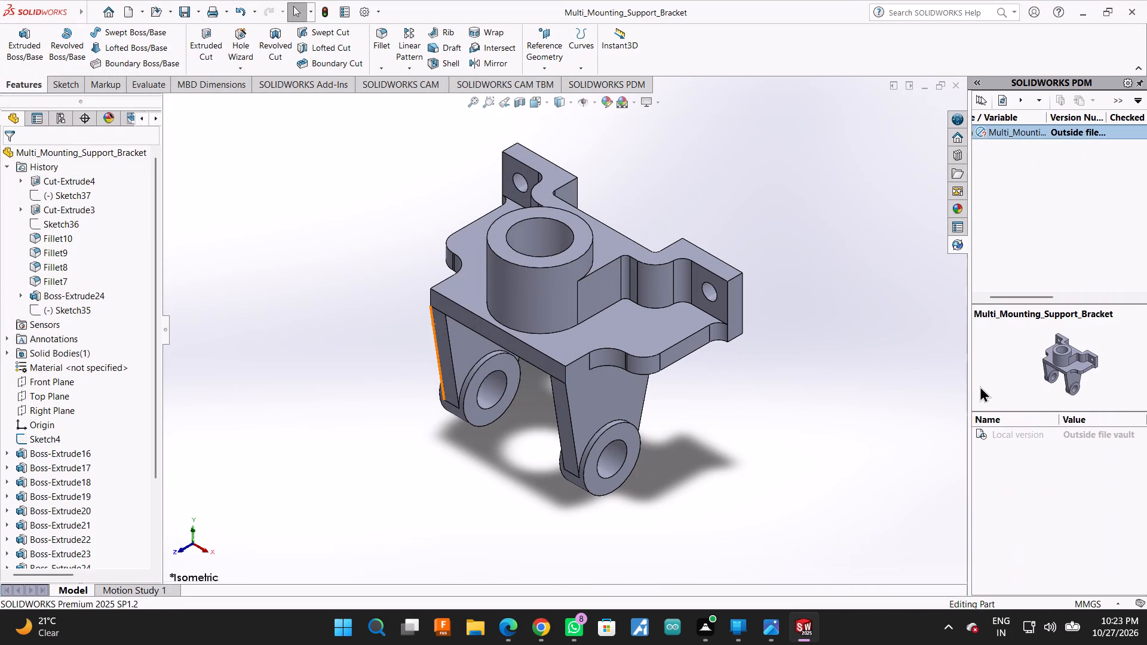
# Collapse the PDM pane and save a PDF copy of the part as Multi_Mounting_Support_Bracket in the SYMBIOSIS folder.
pyautogui.moveTo(969, 386); pyautogui.dragTo(1146, 371)
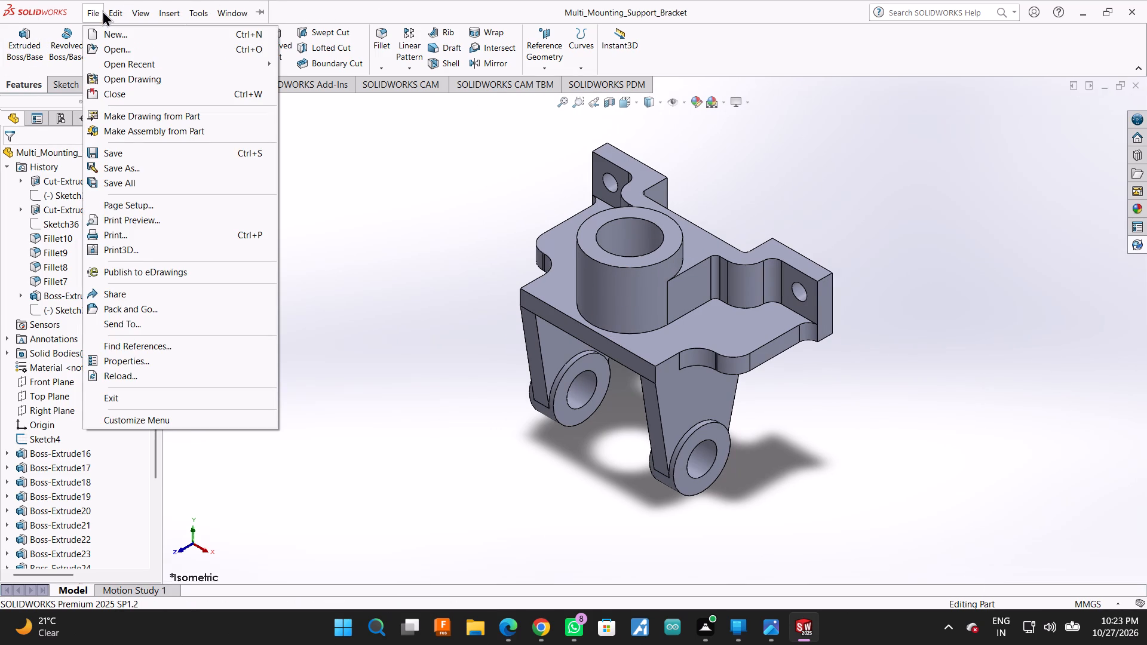
pyautogui.click(134, 172)
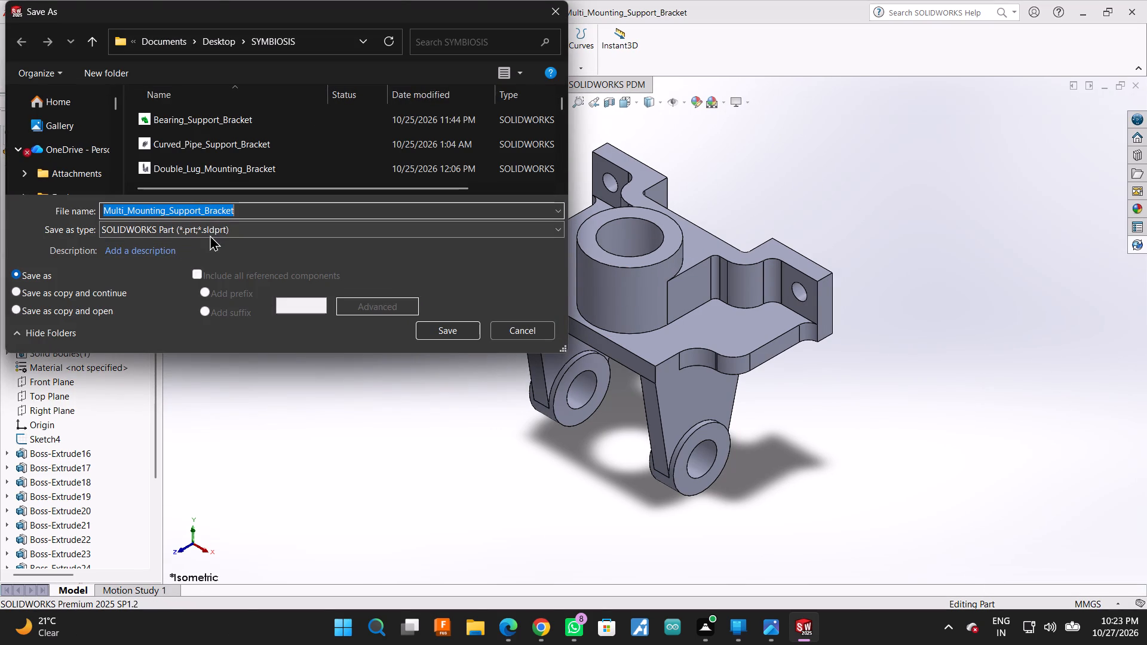
pyautogui.click(210, 235)
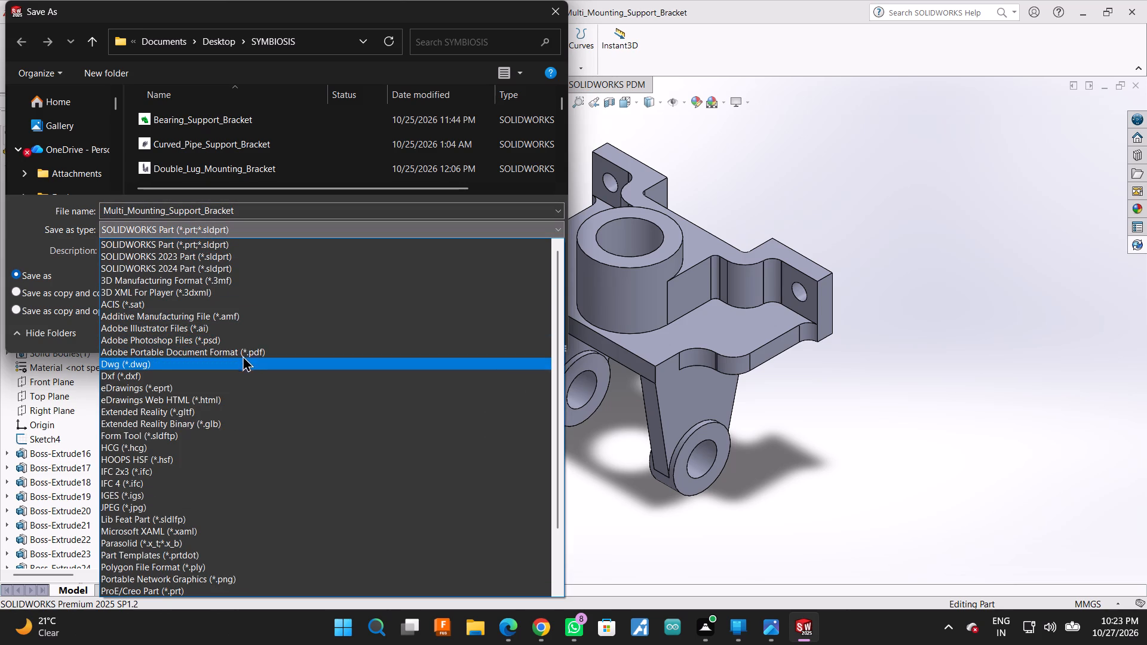
pyautogui.click(243, 354)
pyautogui.click(433, 358)
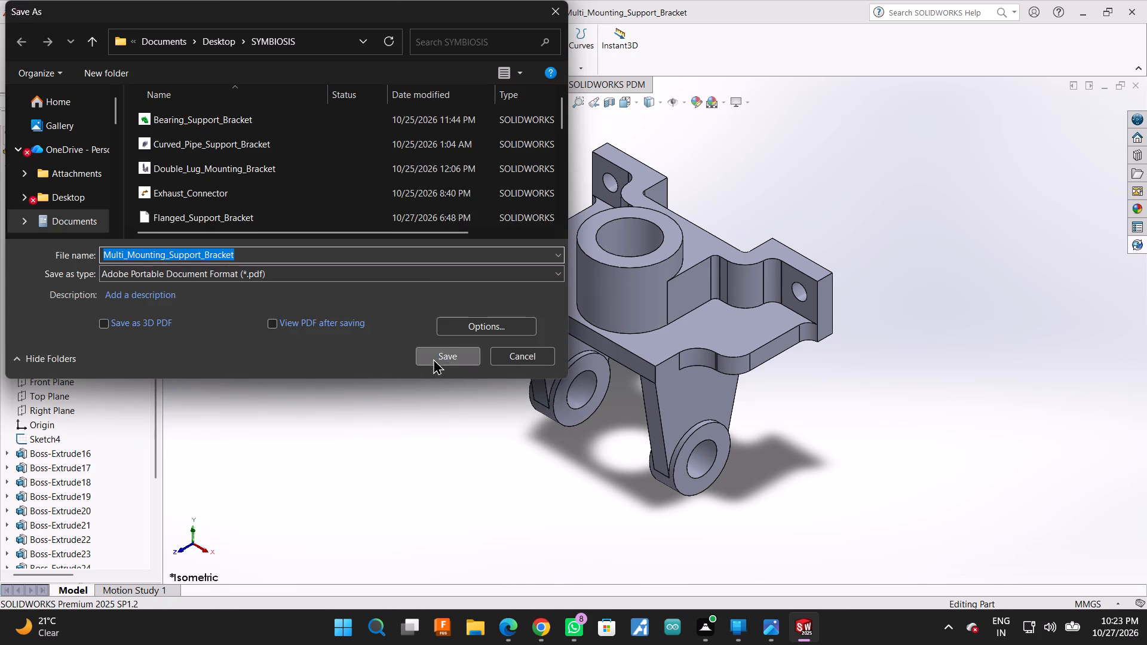